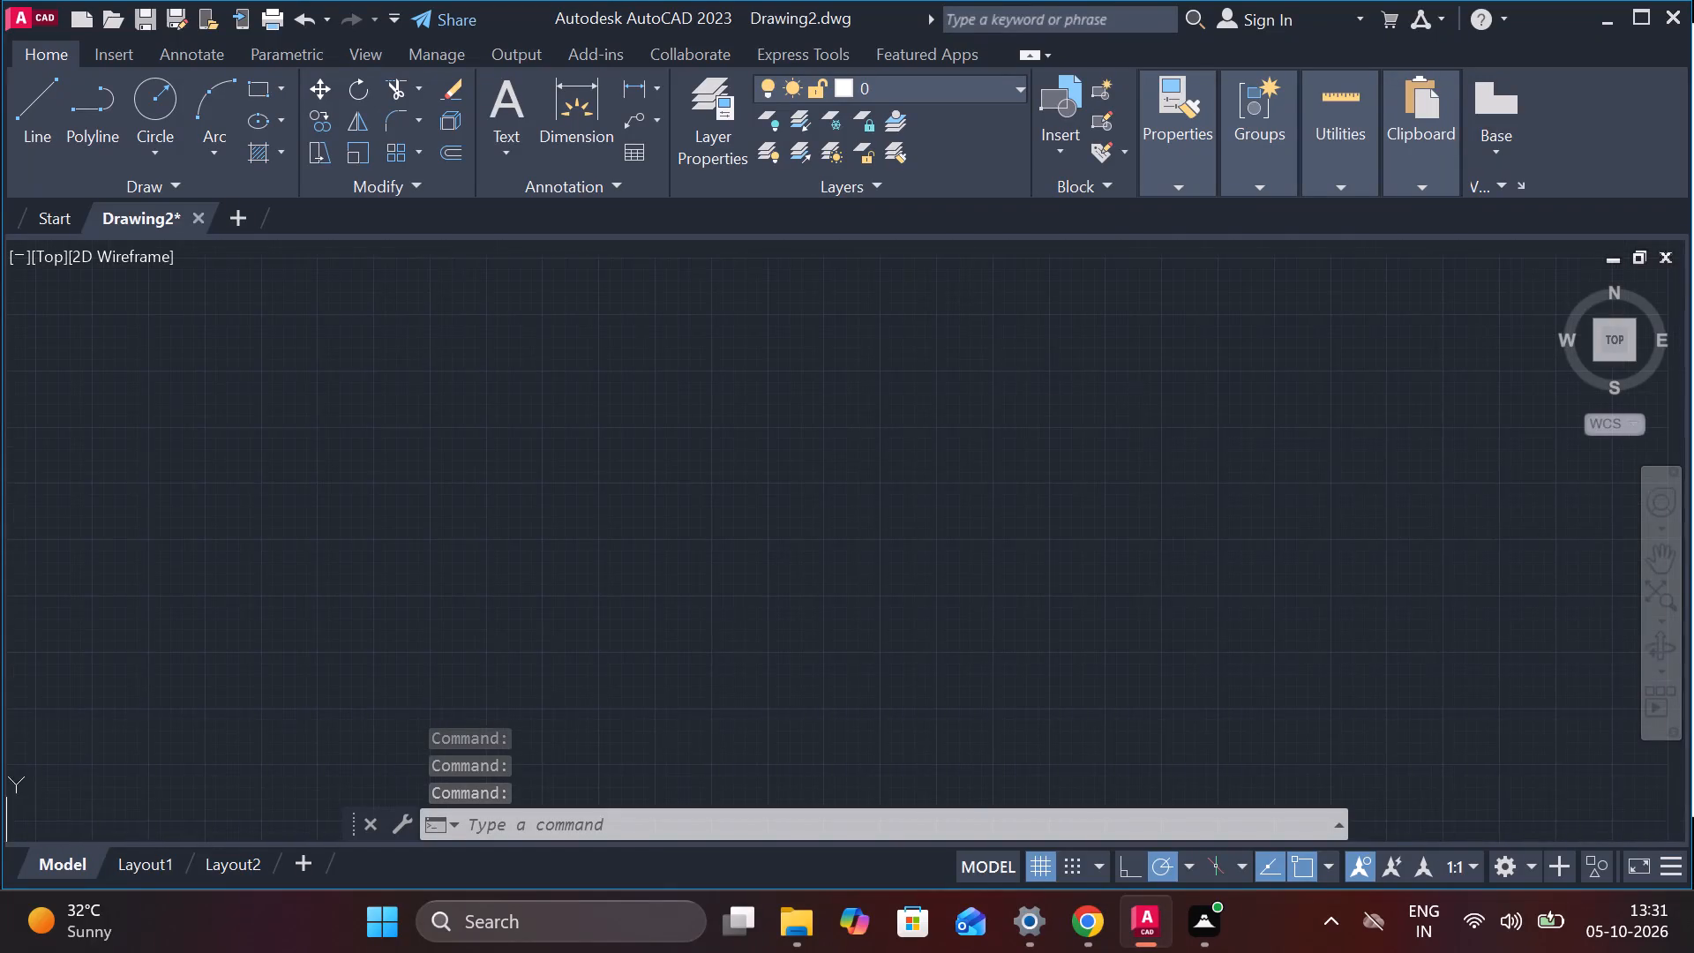
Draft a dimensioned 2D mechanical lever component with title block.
Turn on command-history logging for the drawing with LOGFILEON.
scroll(1008, 358, "down", 1)
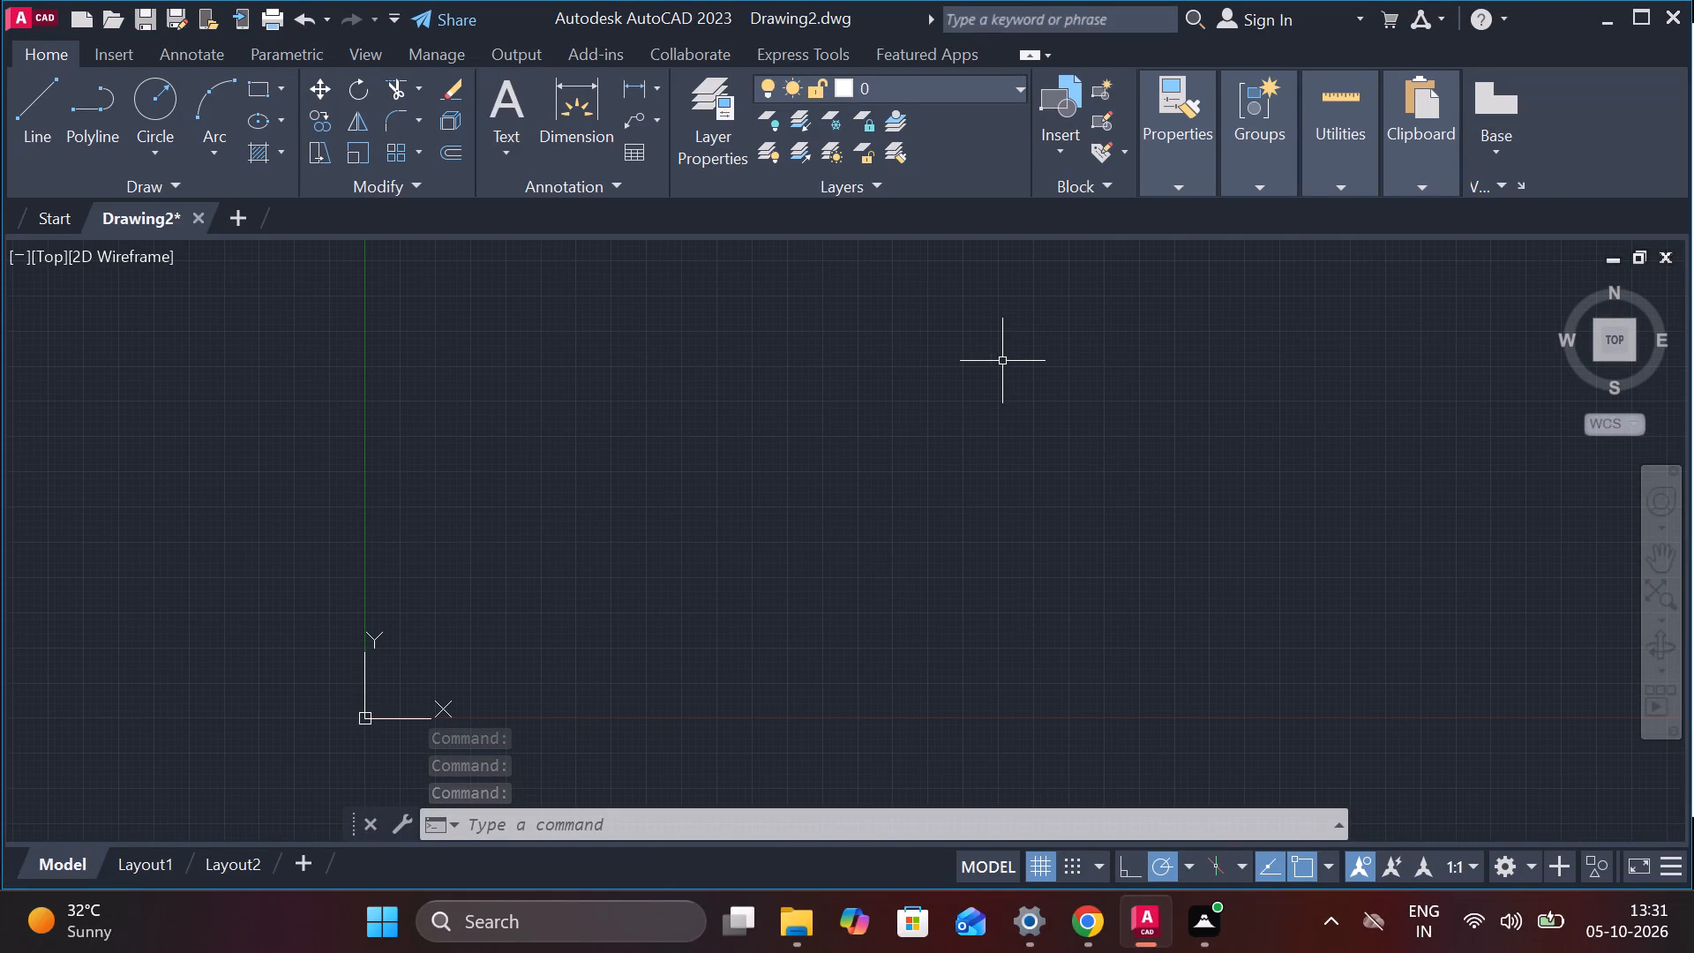
type("LOG")
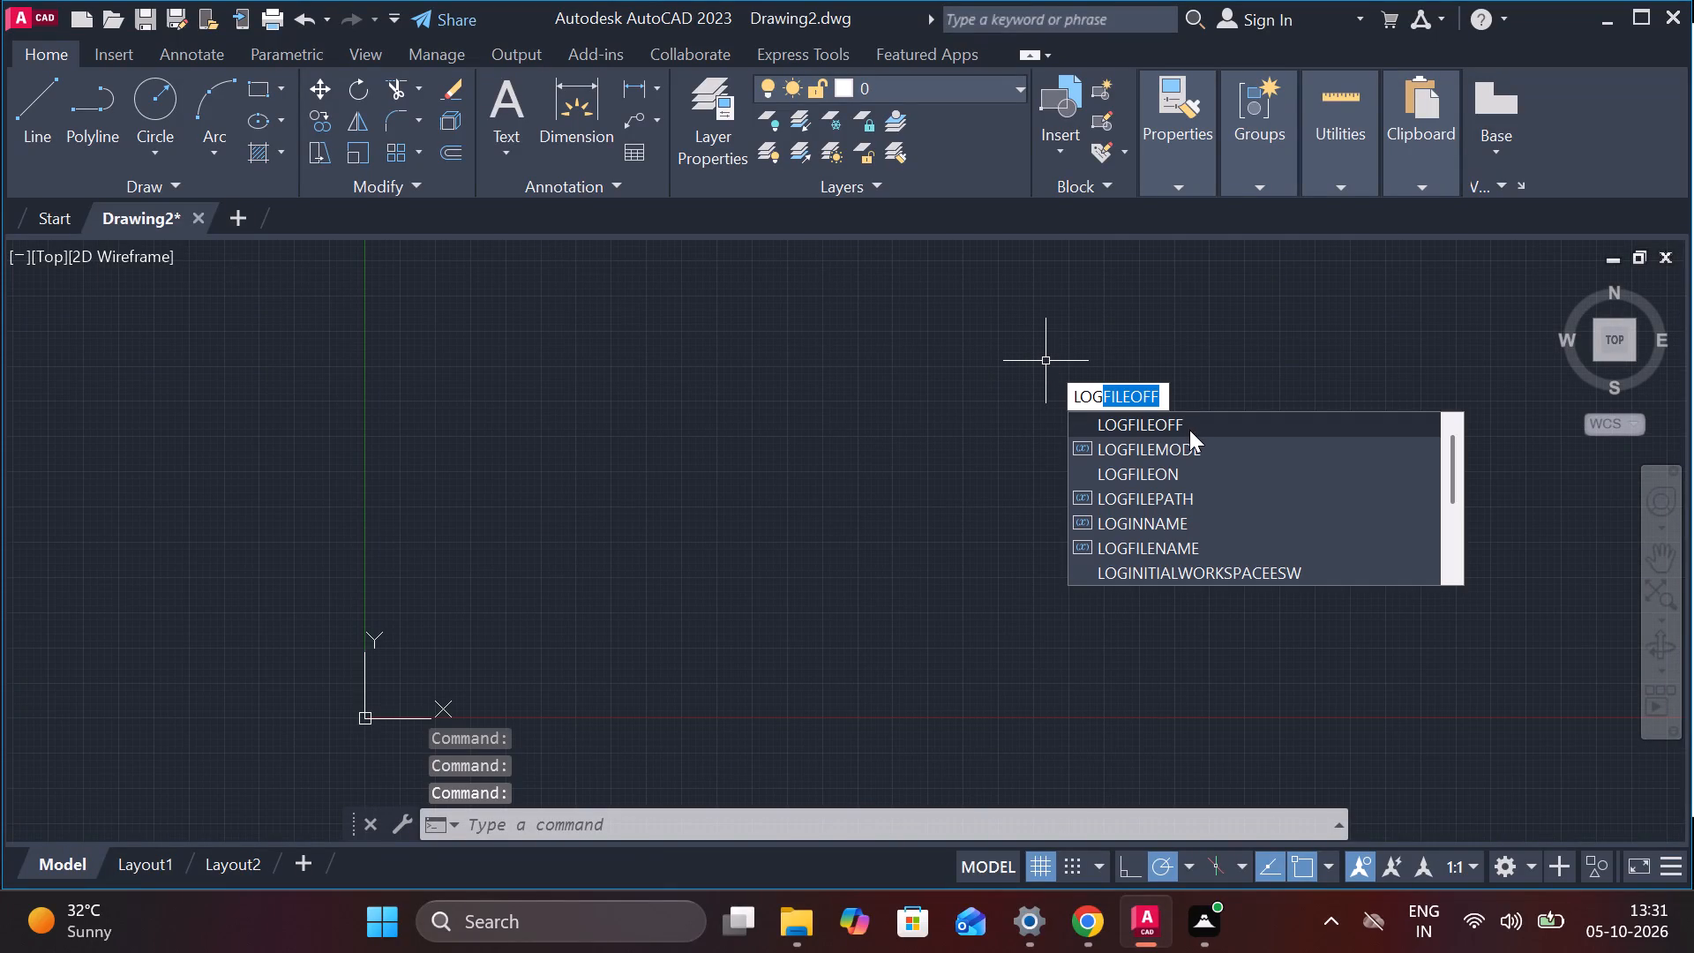
left_click(1161, 480)
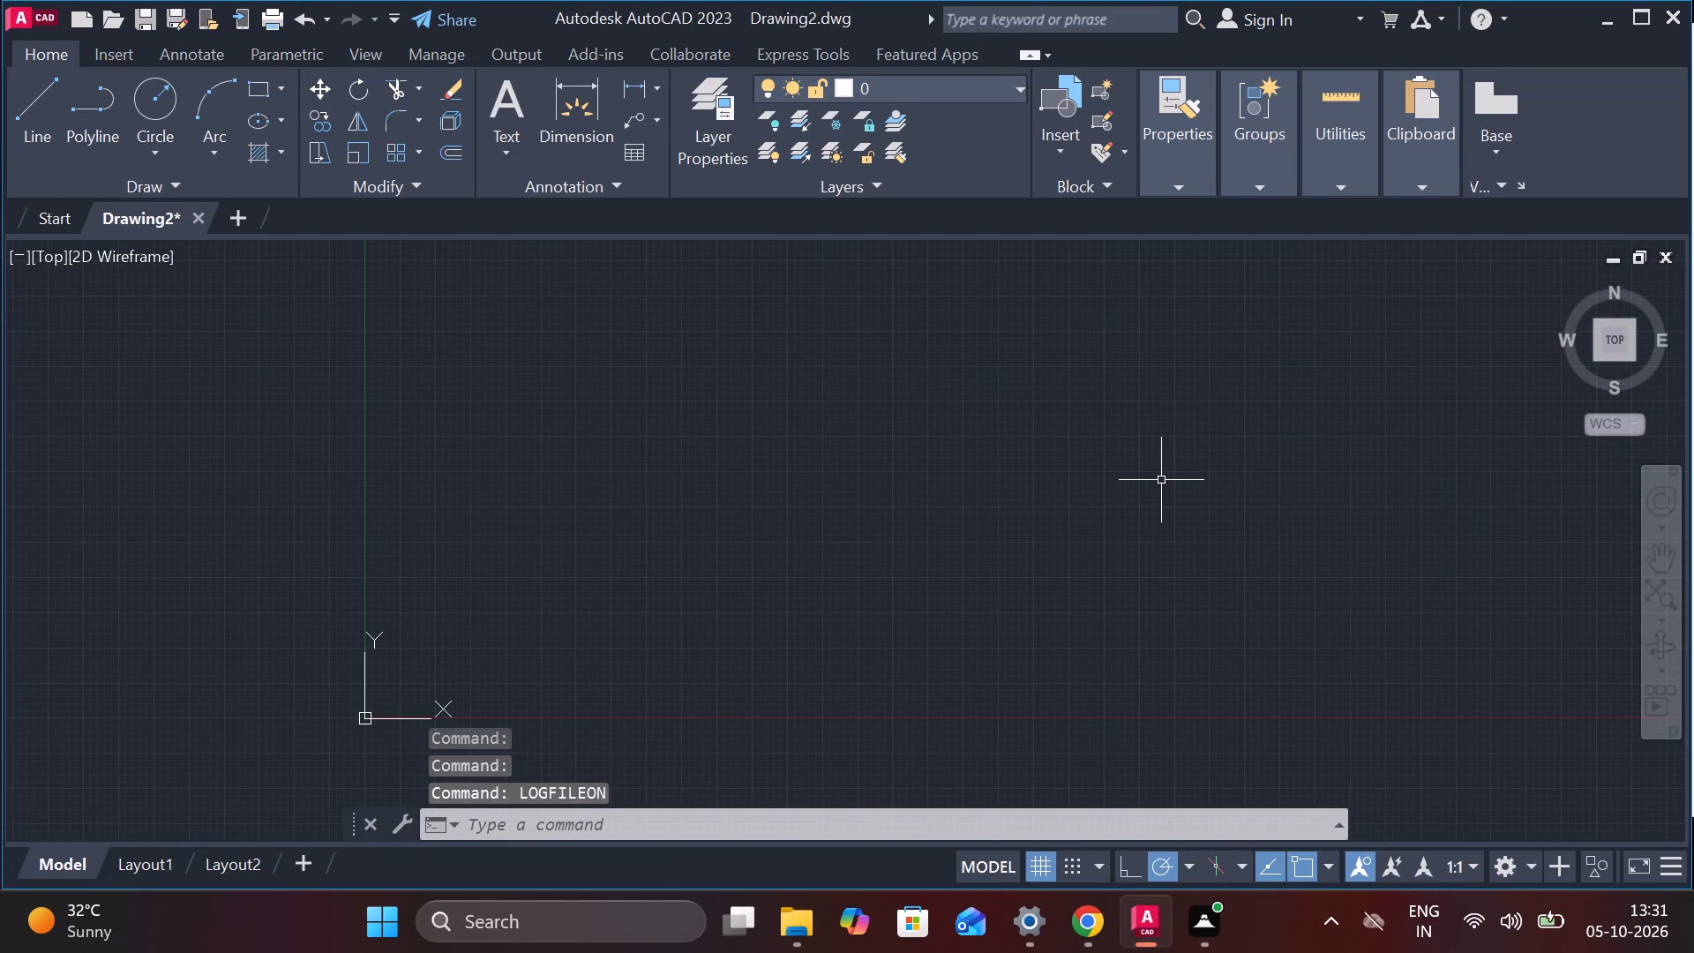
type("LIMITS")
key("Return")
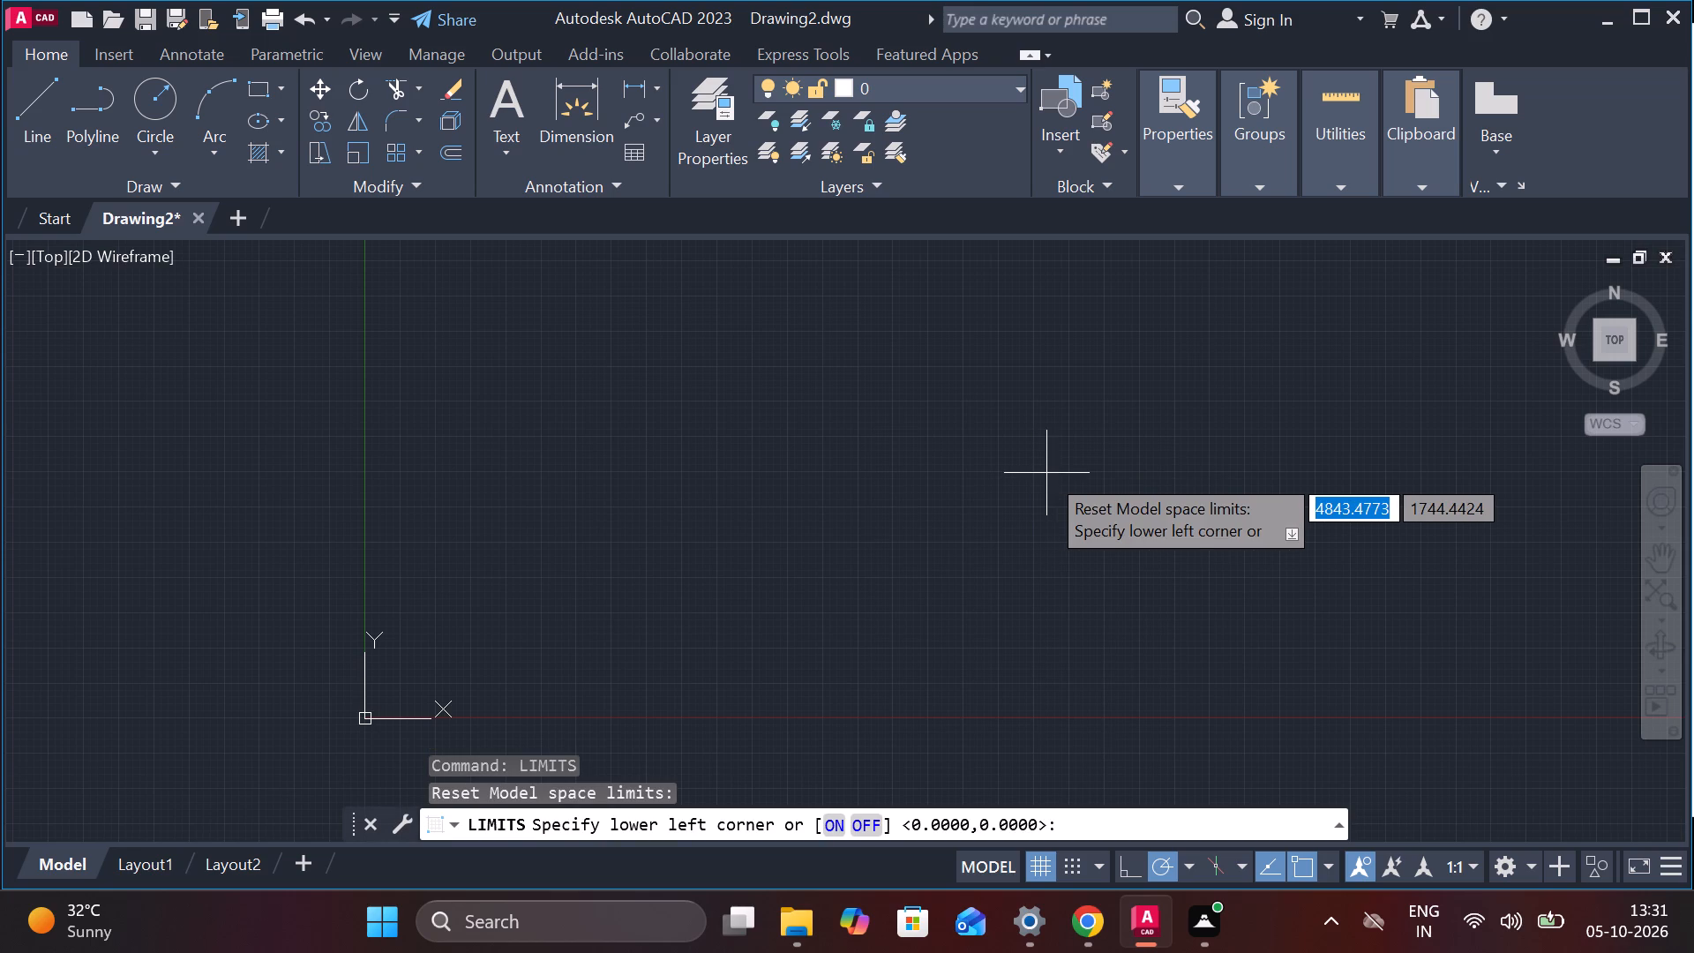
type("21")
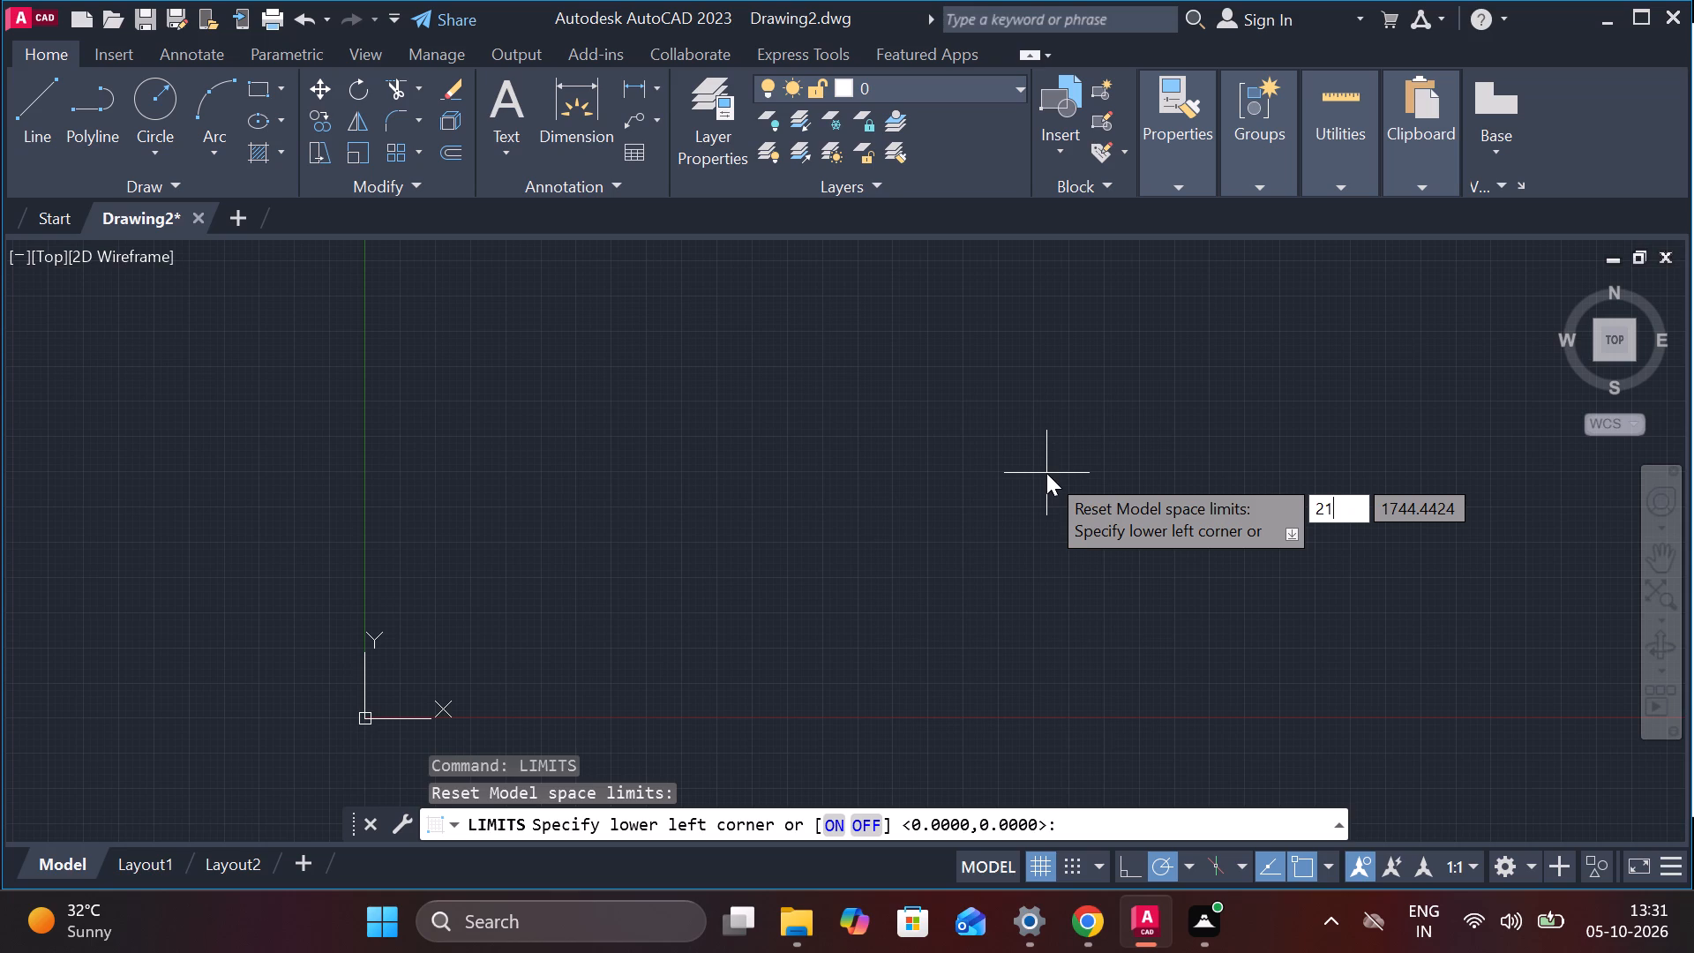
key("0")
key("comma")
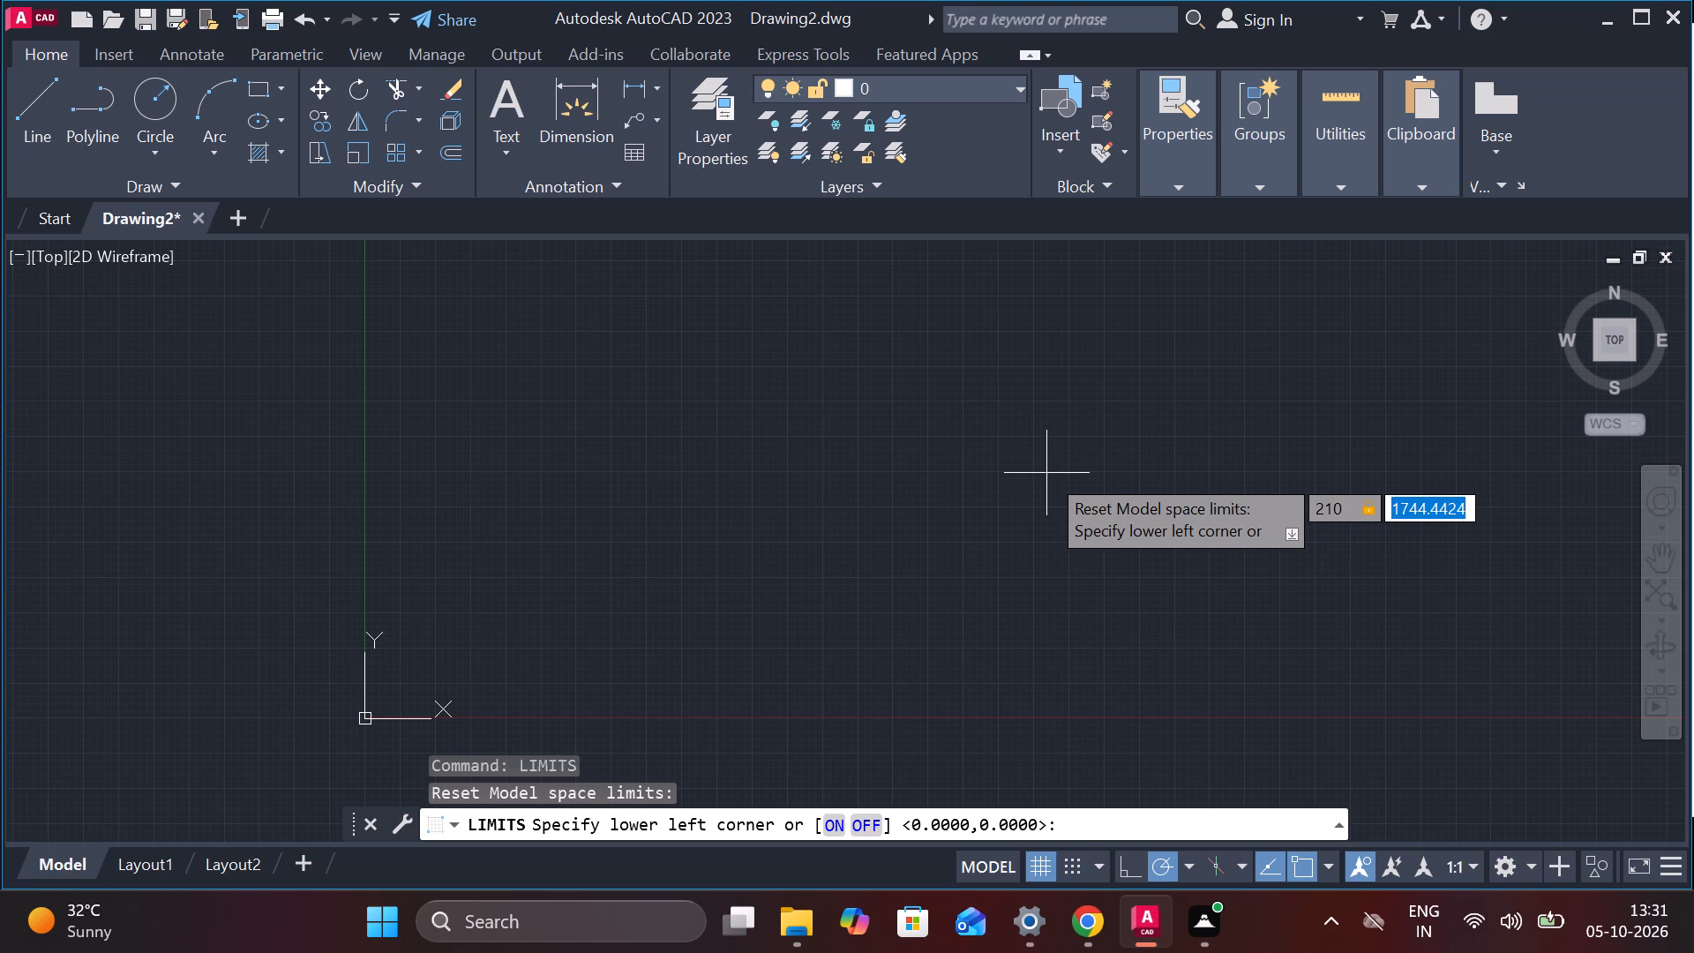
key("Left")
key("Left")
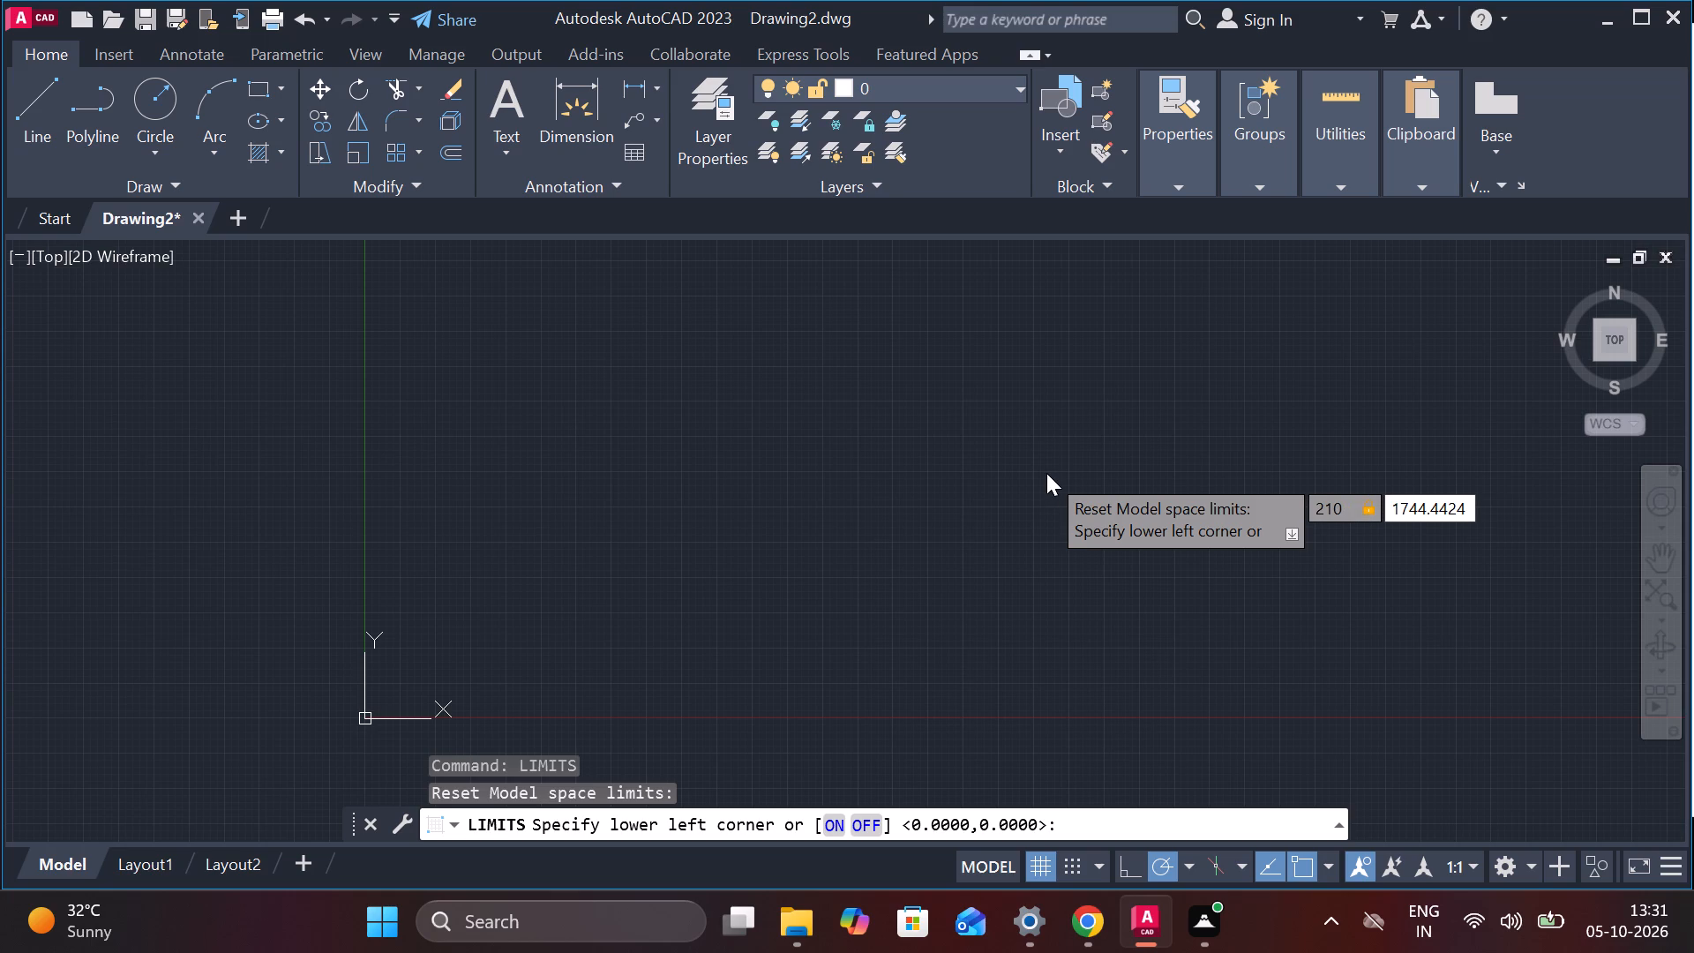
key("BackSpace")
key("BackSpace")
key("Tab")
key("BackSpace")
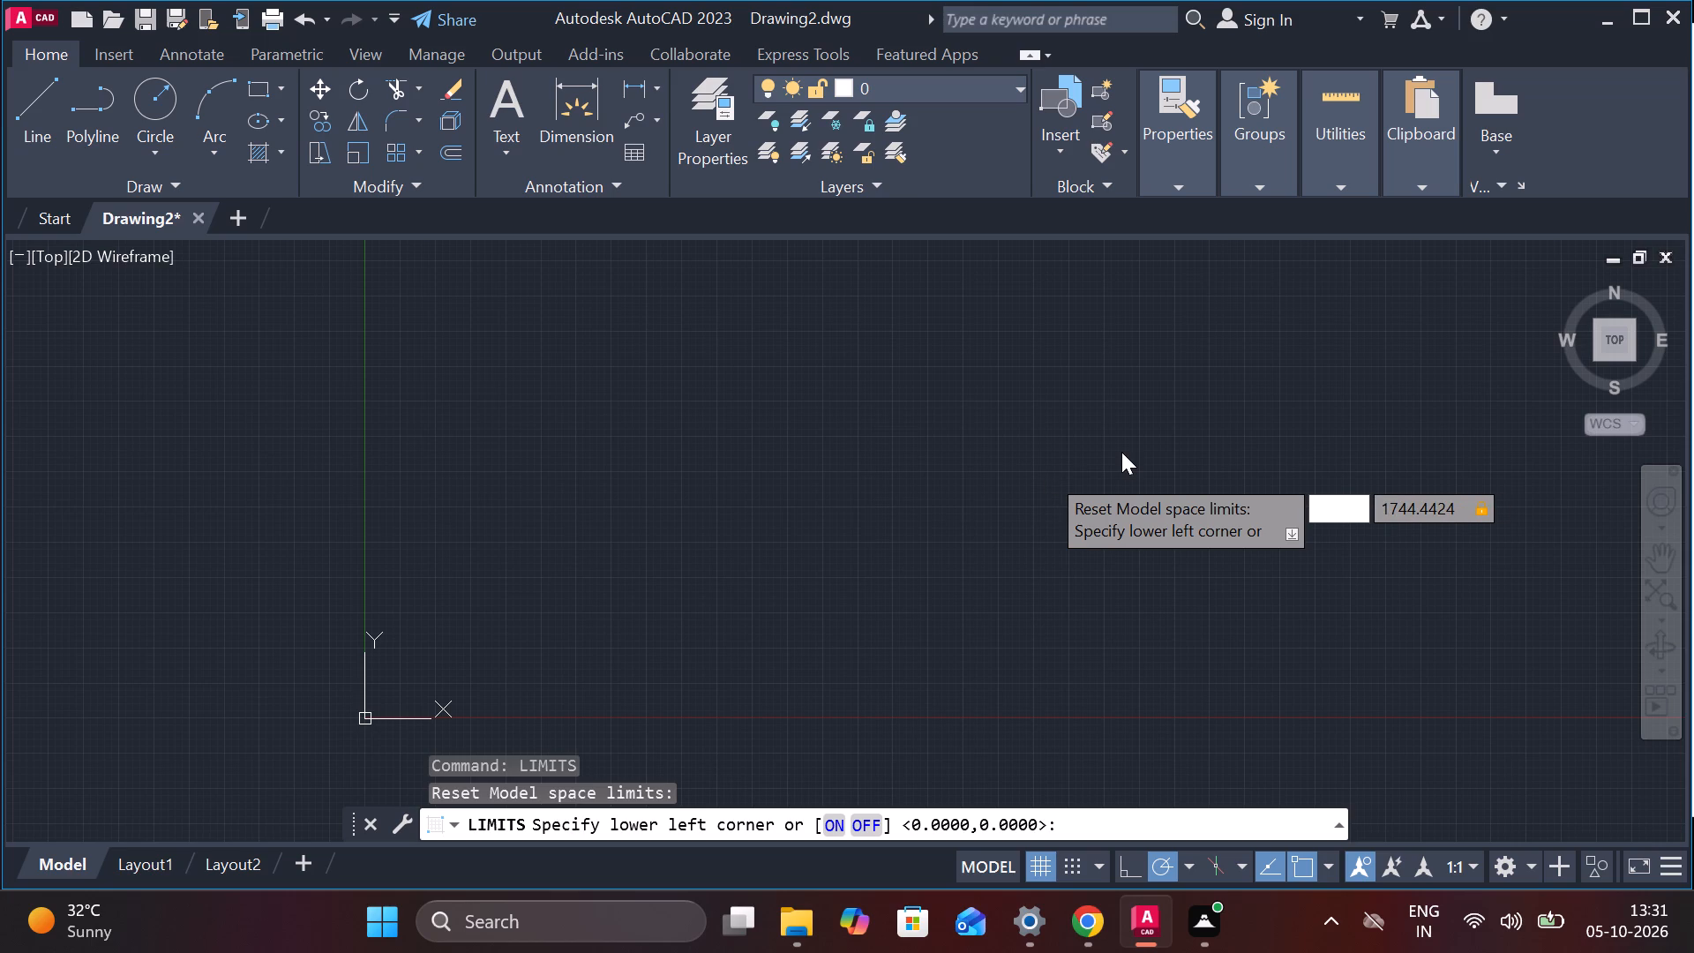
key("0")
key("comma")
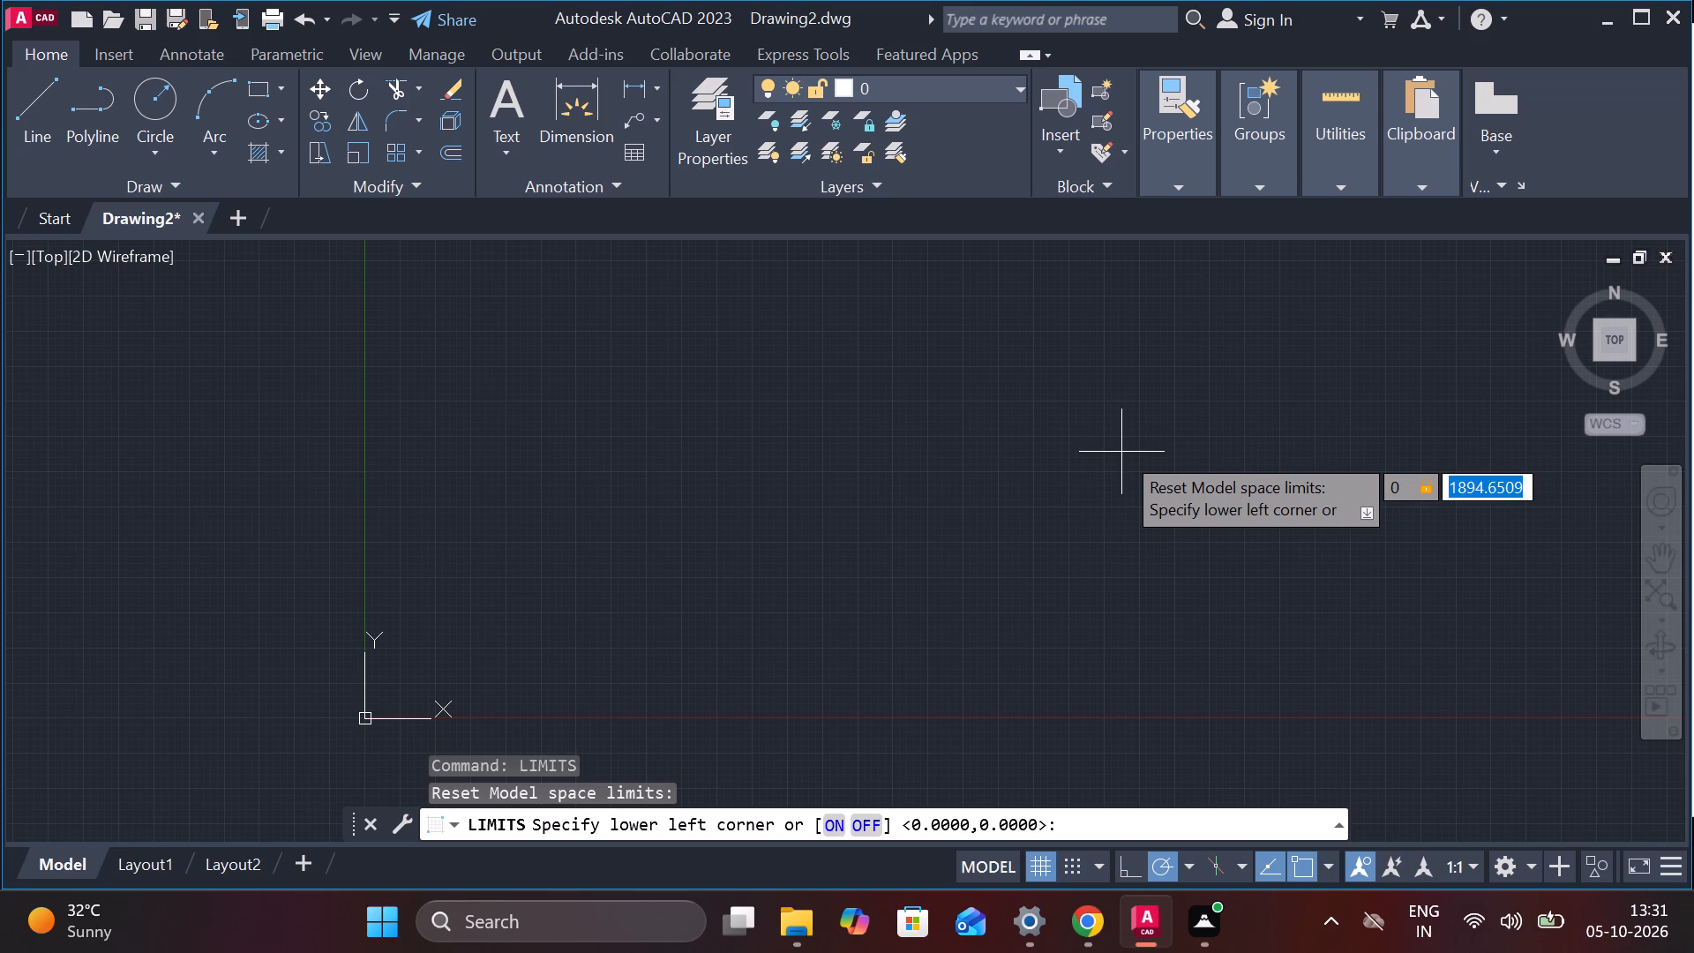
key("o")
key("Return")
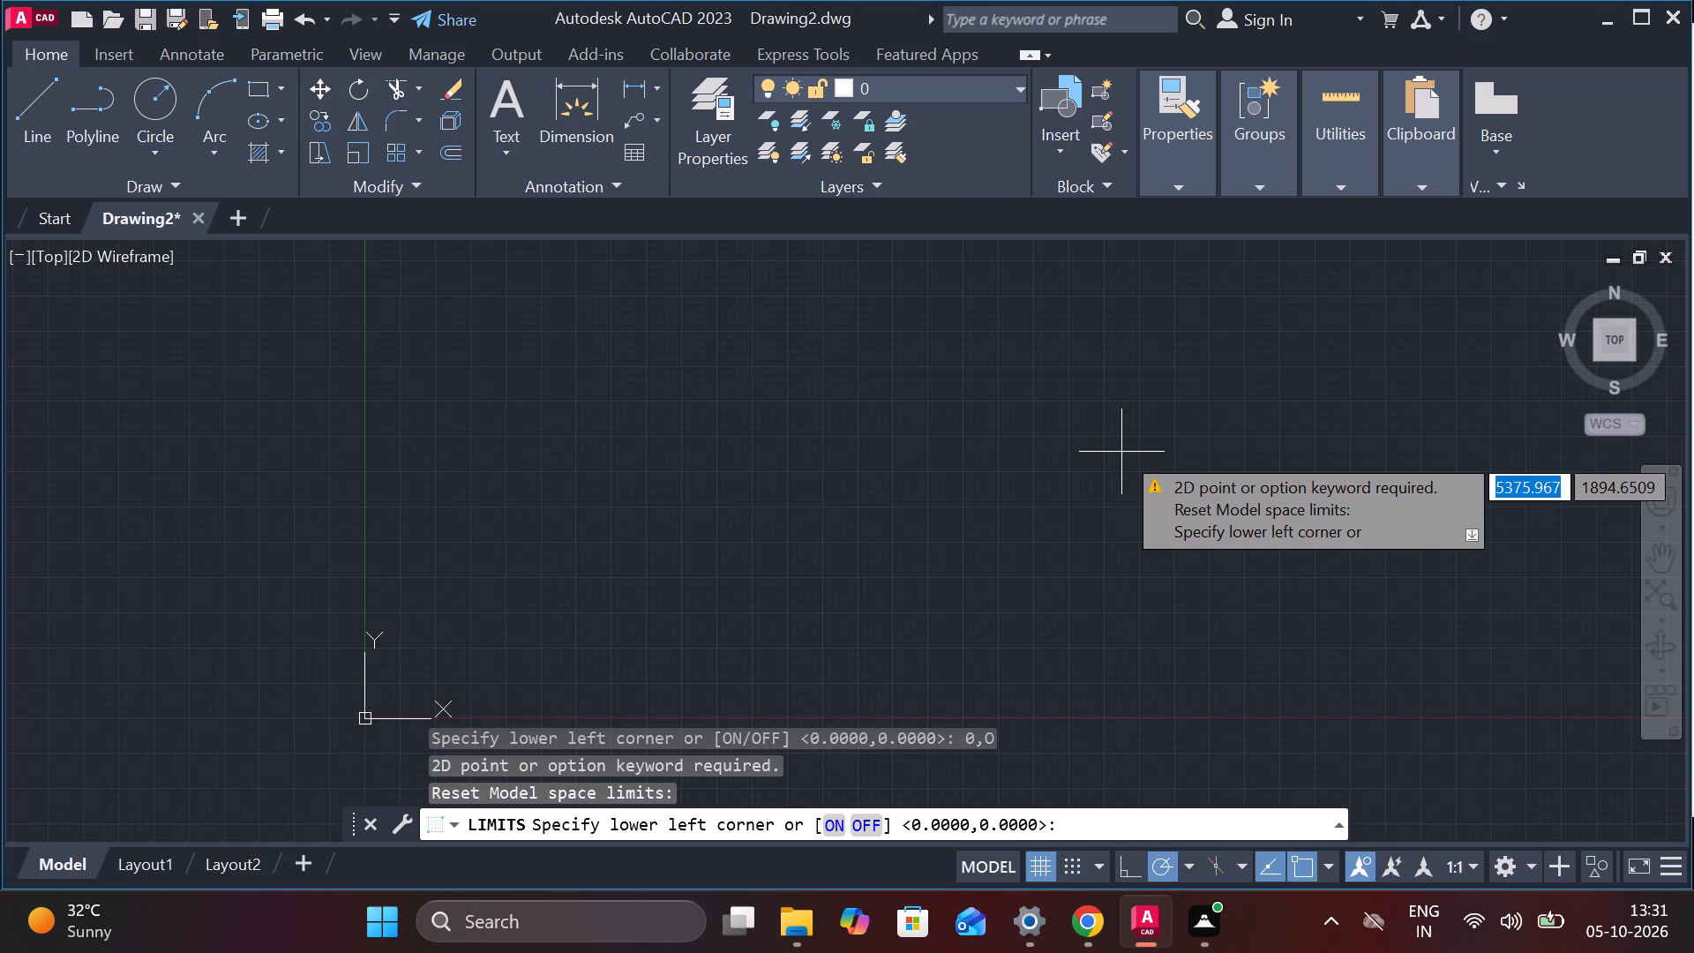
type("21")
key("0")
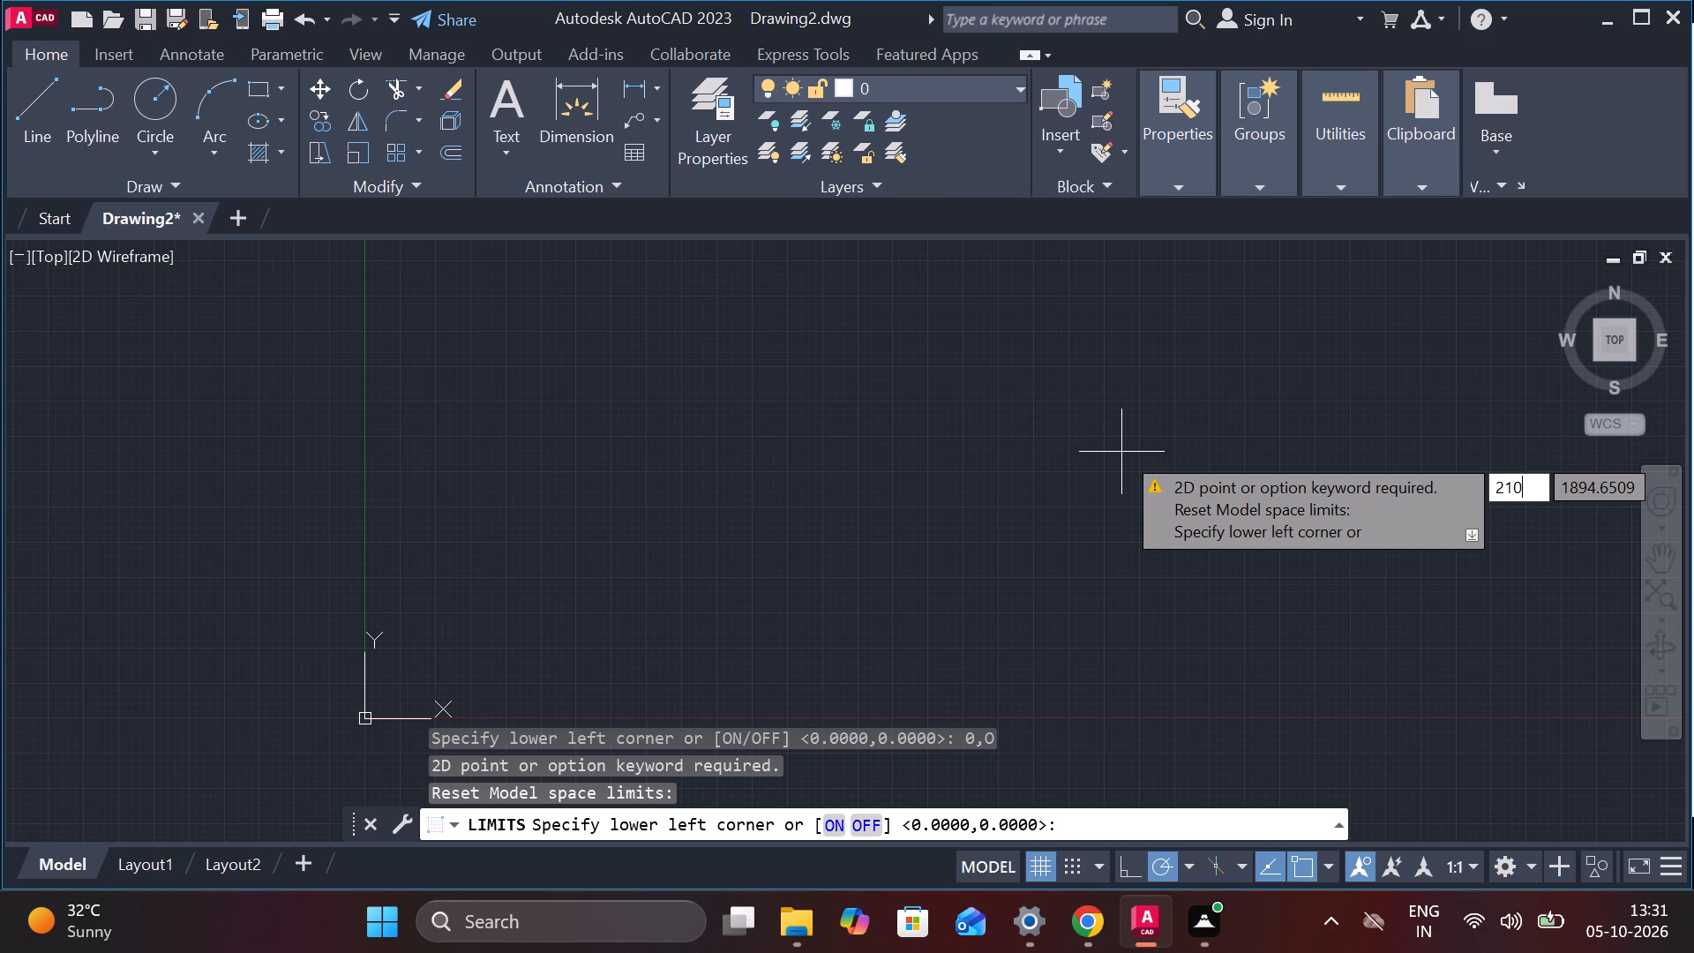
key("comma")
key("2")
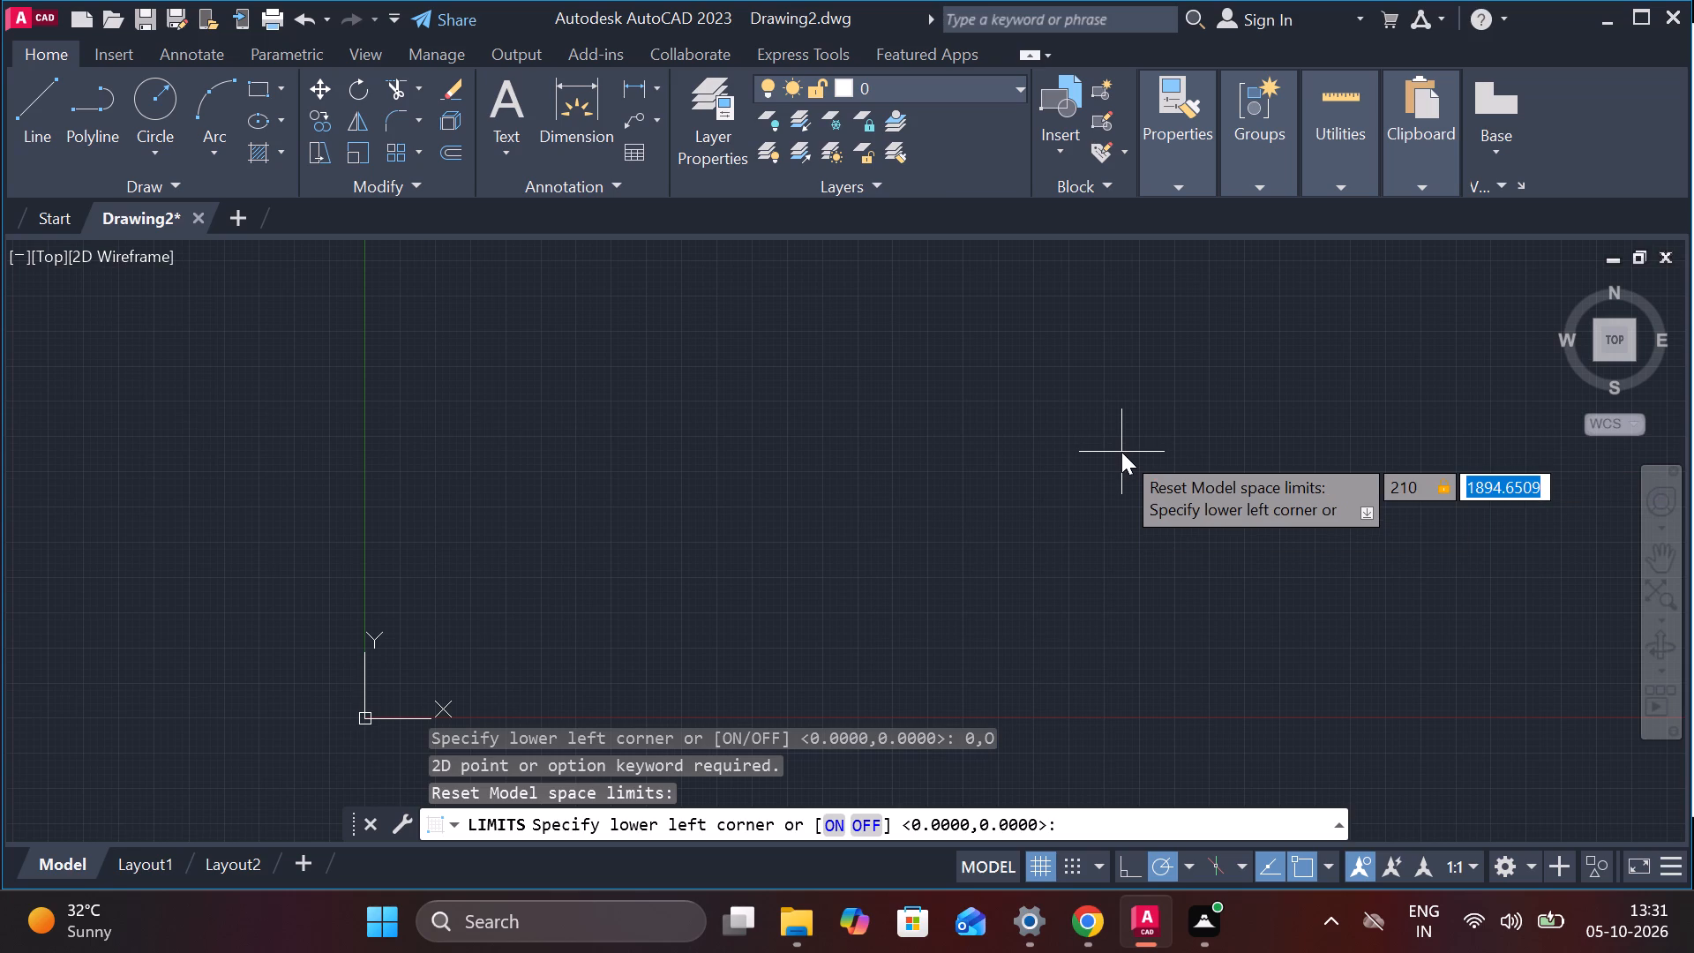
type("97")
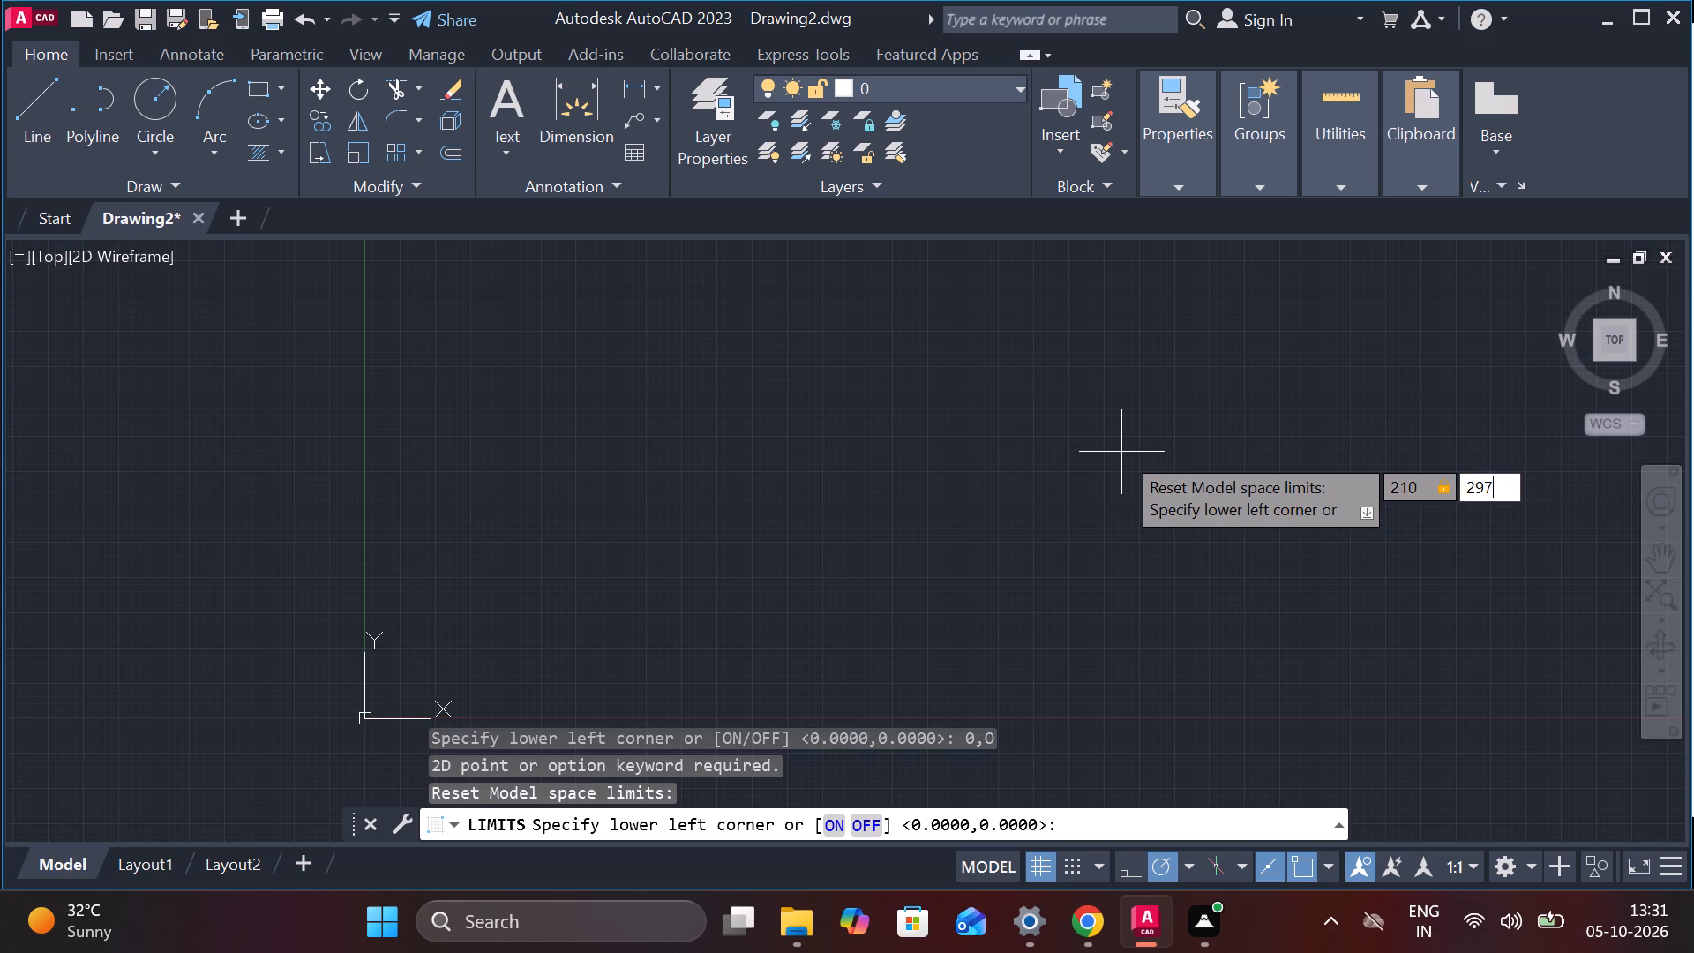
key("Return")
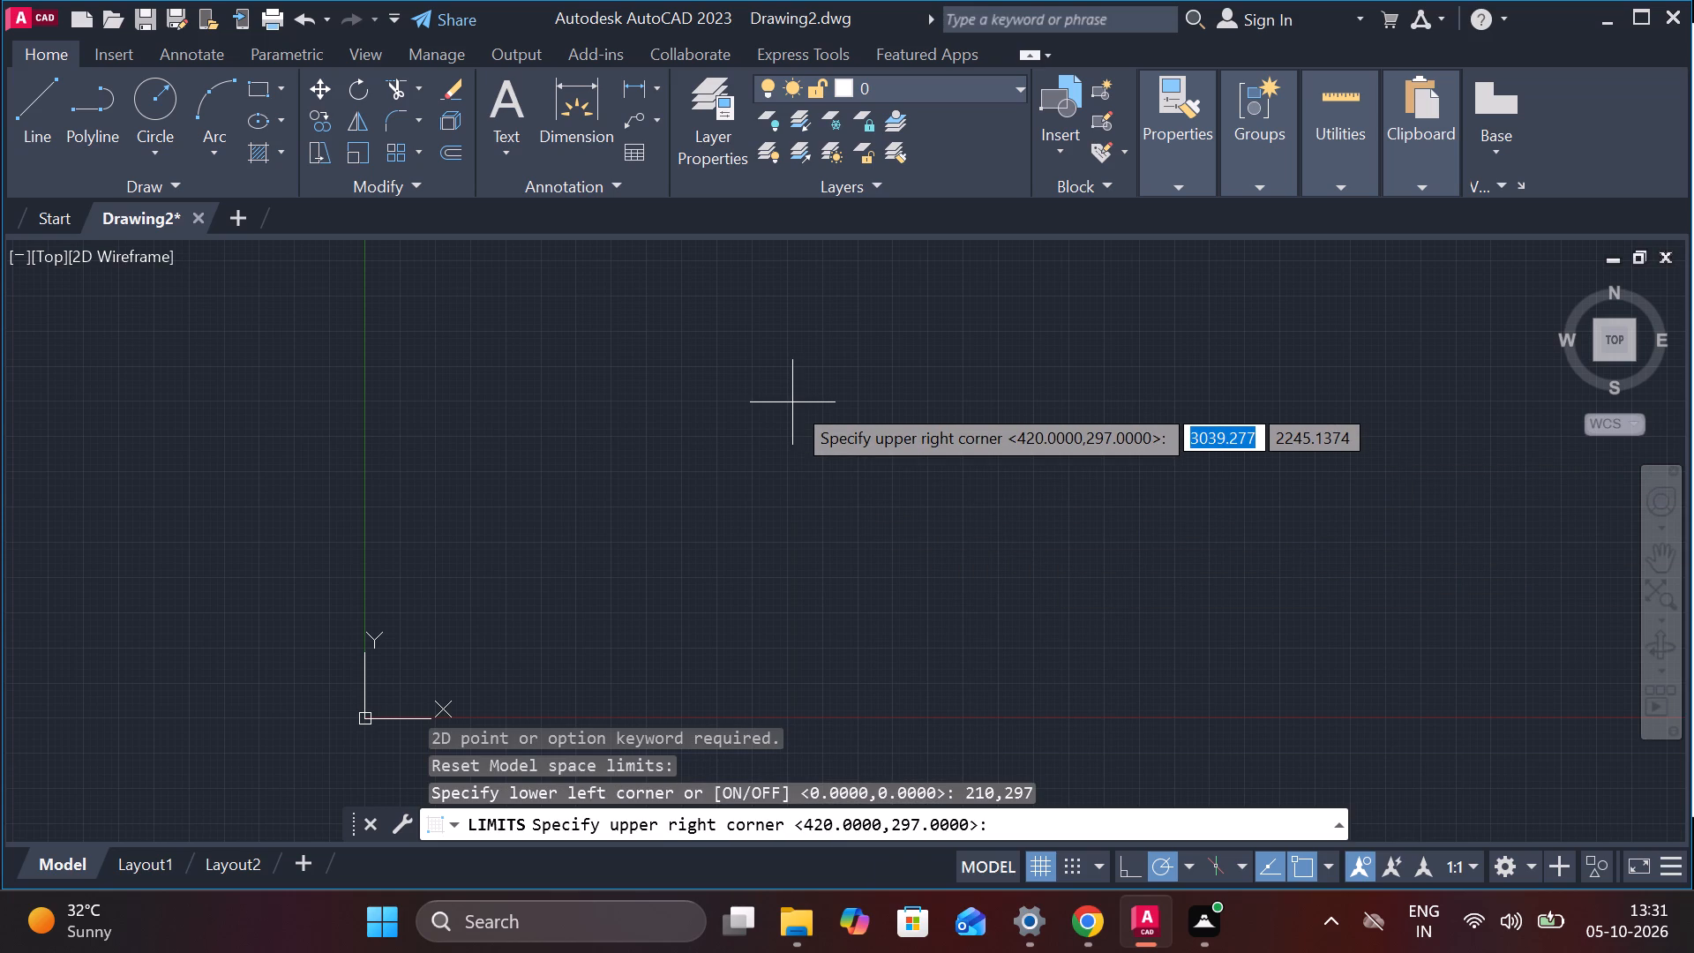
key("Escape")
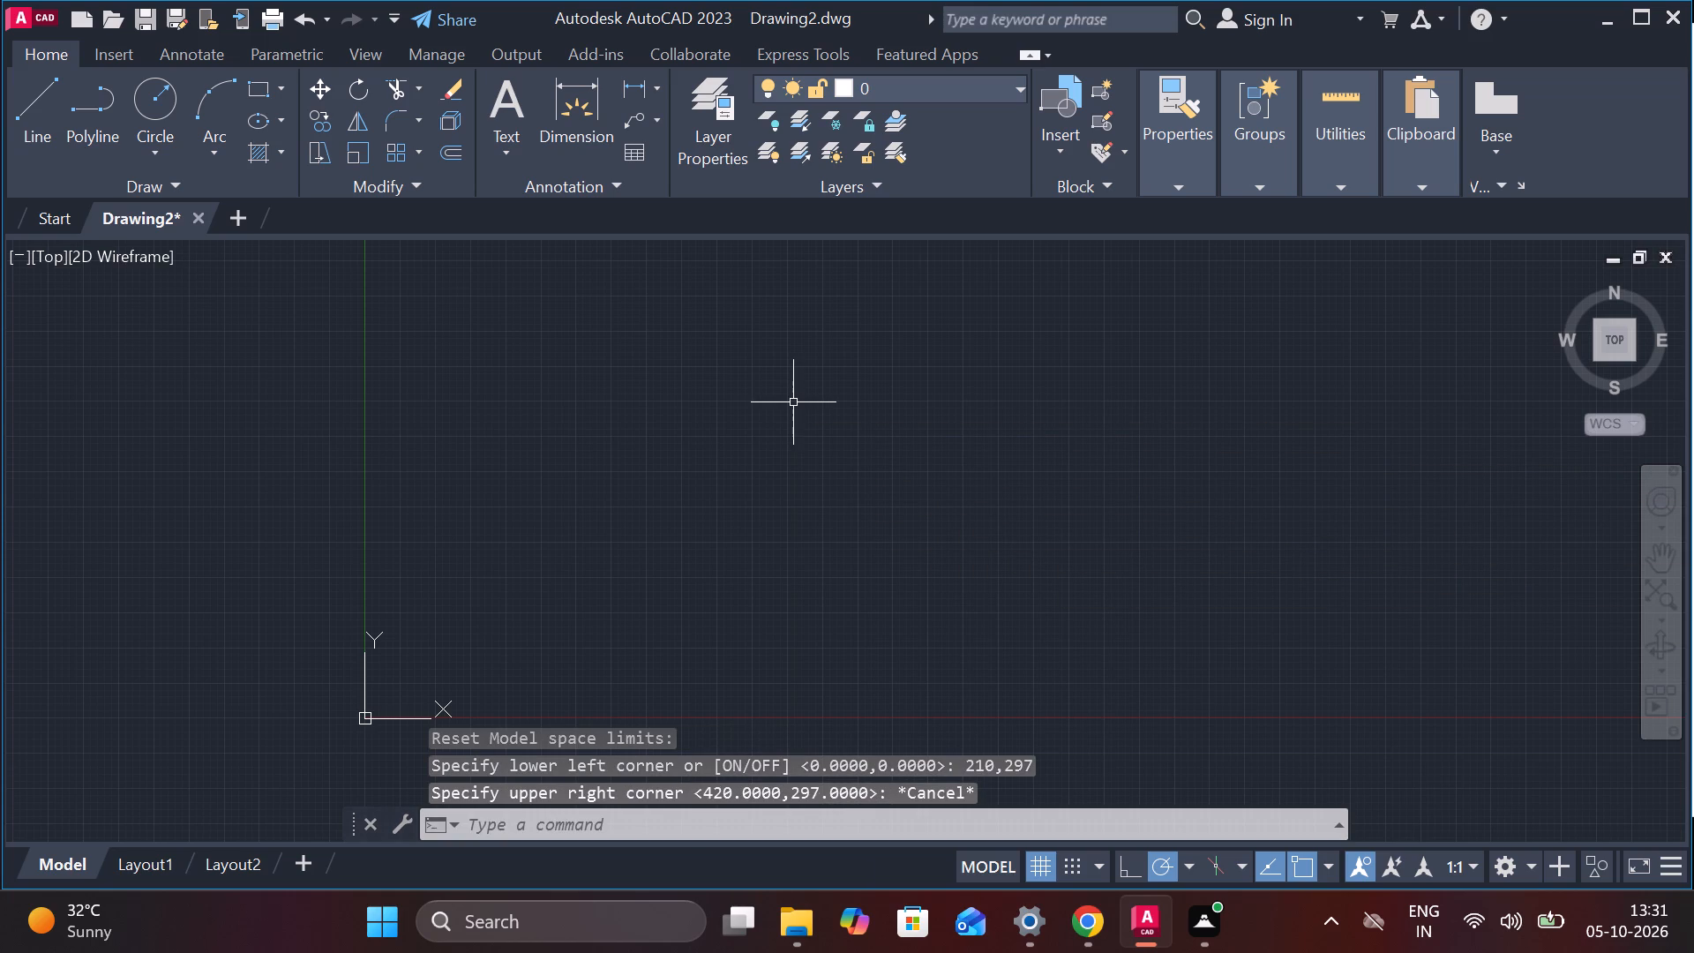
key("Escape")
Set the model space limits with the lower-left corner at 0,0 and the upper-right corner at 210,297.
type("LIMI")
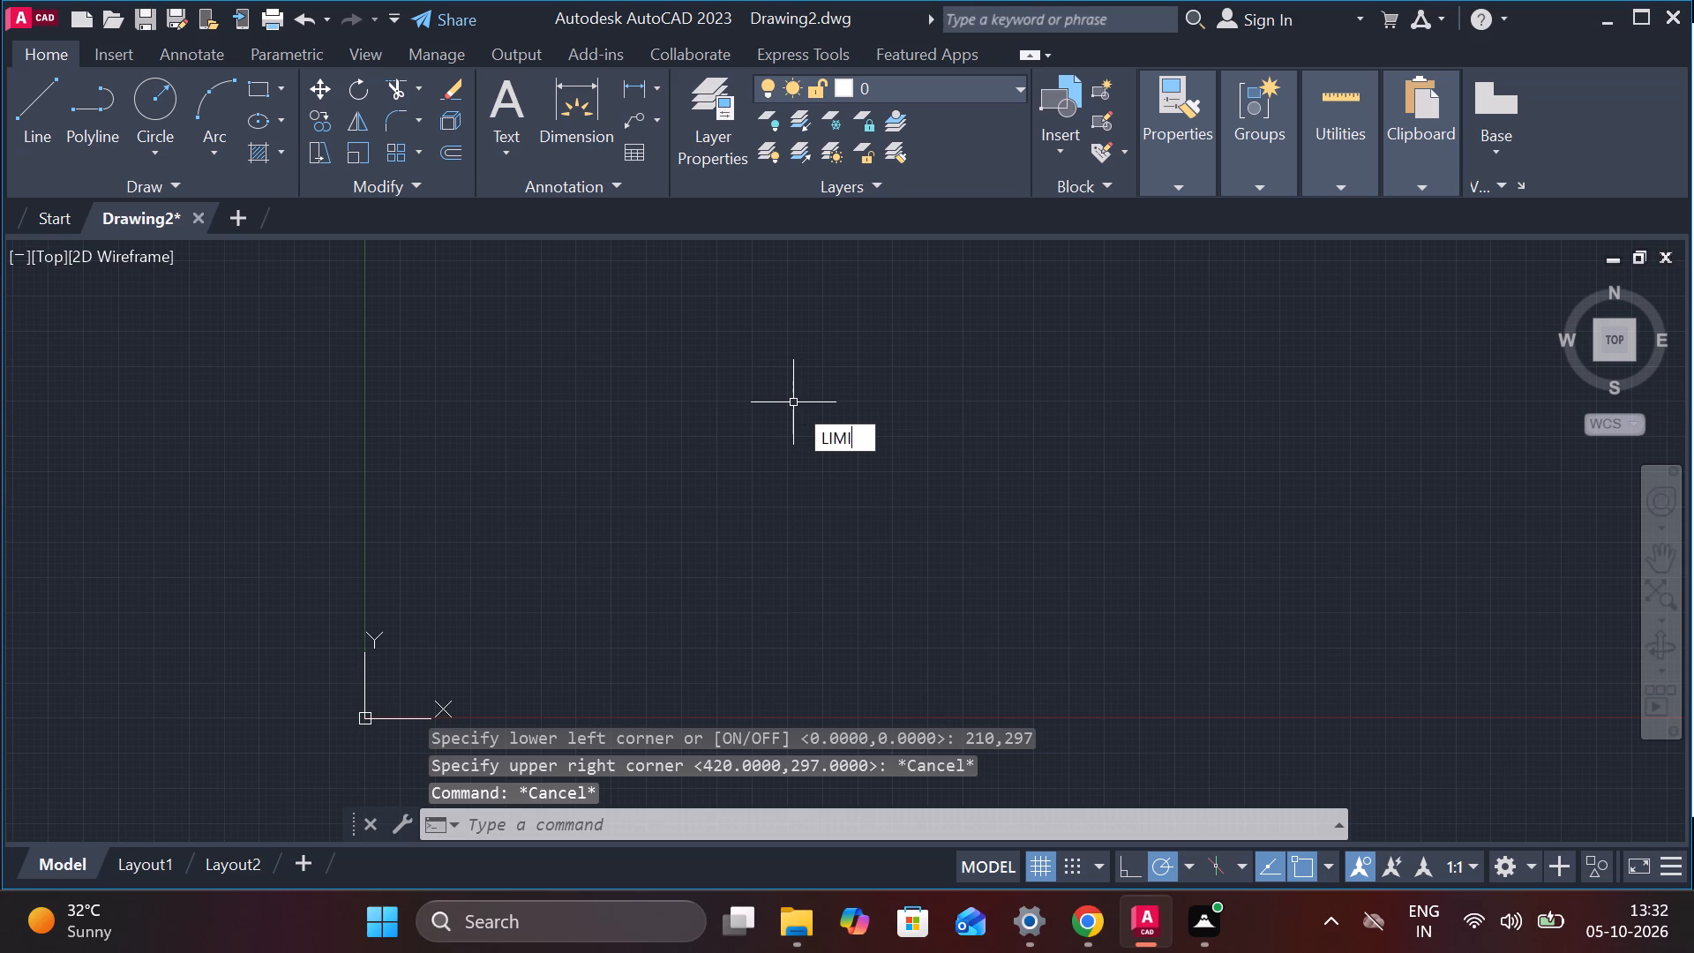
type("TS")
key("Return")
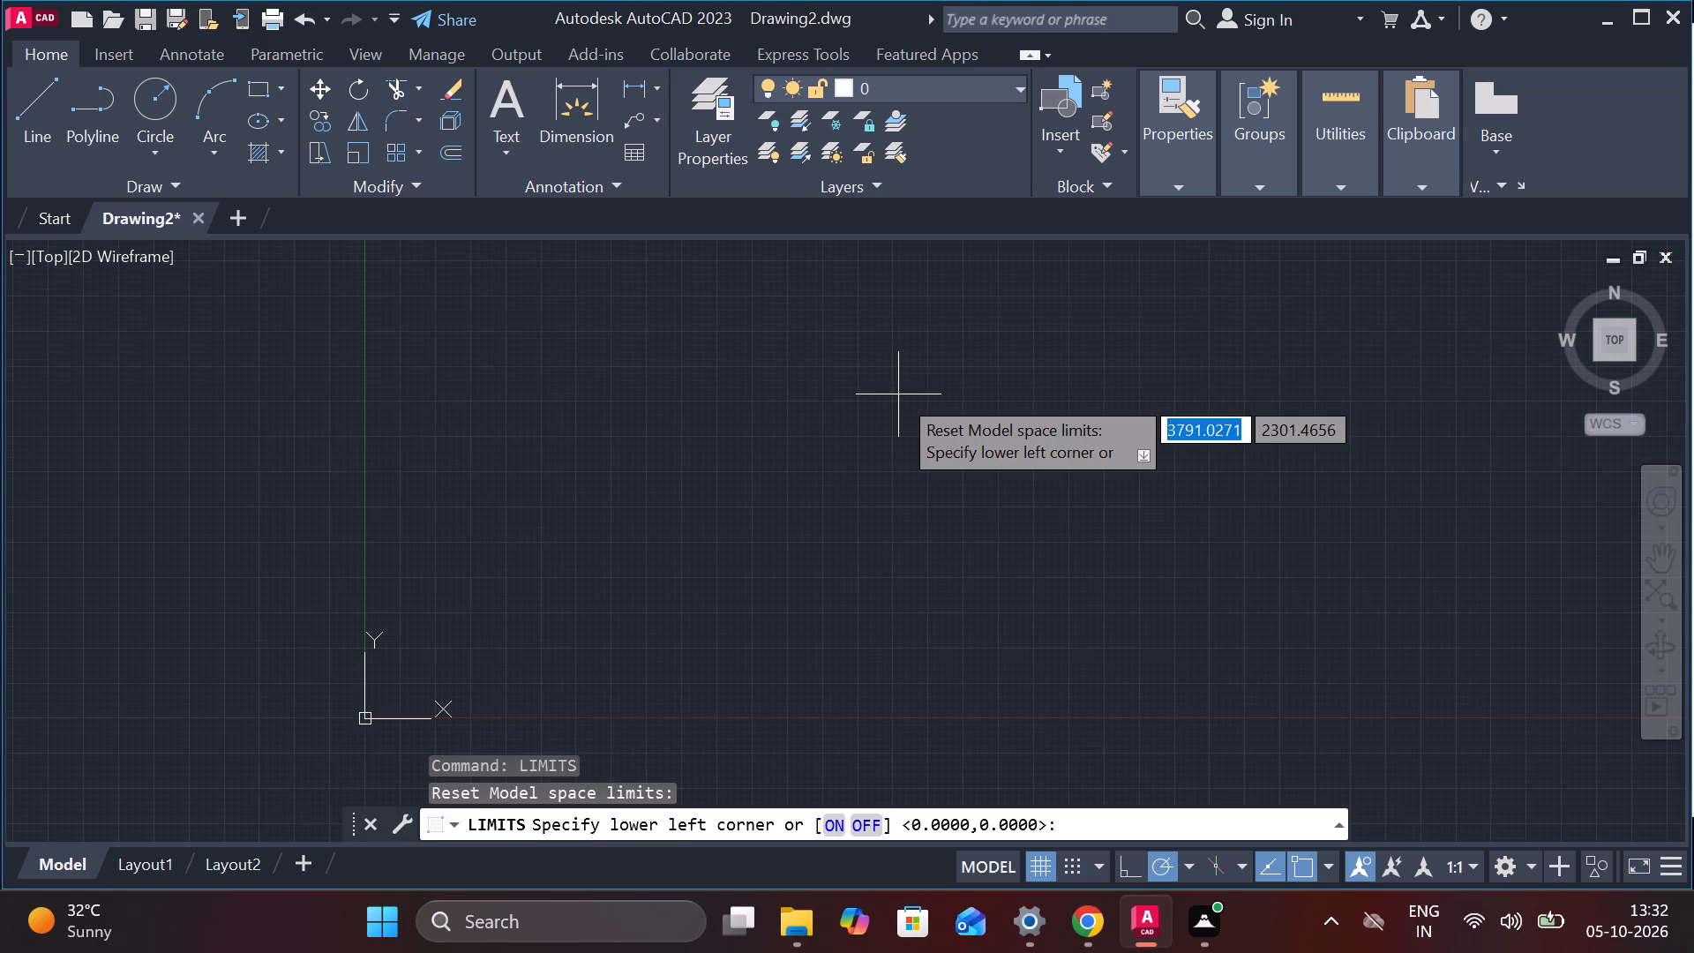
type("0,0")
key("Return")
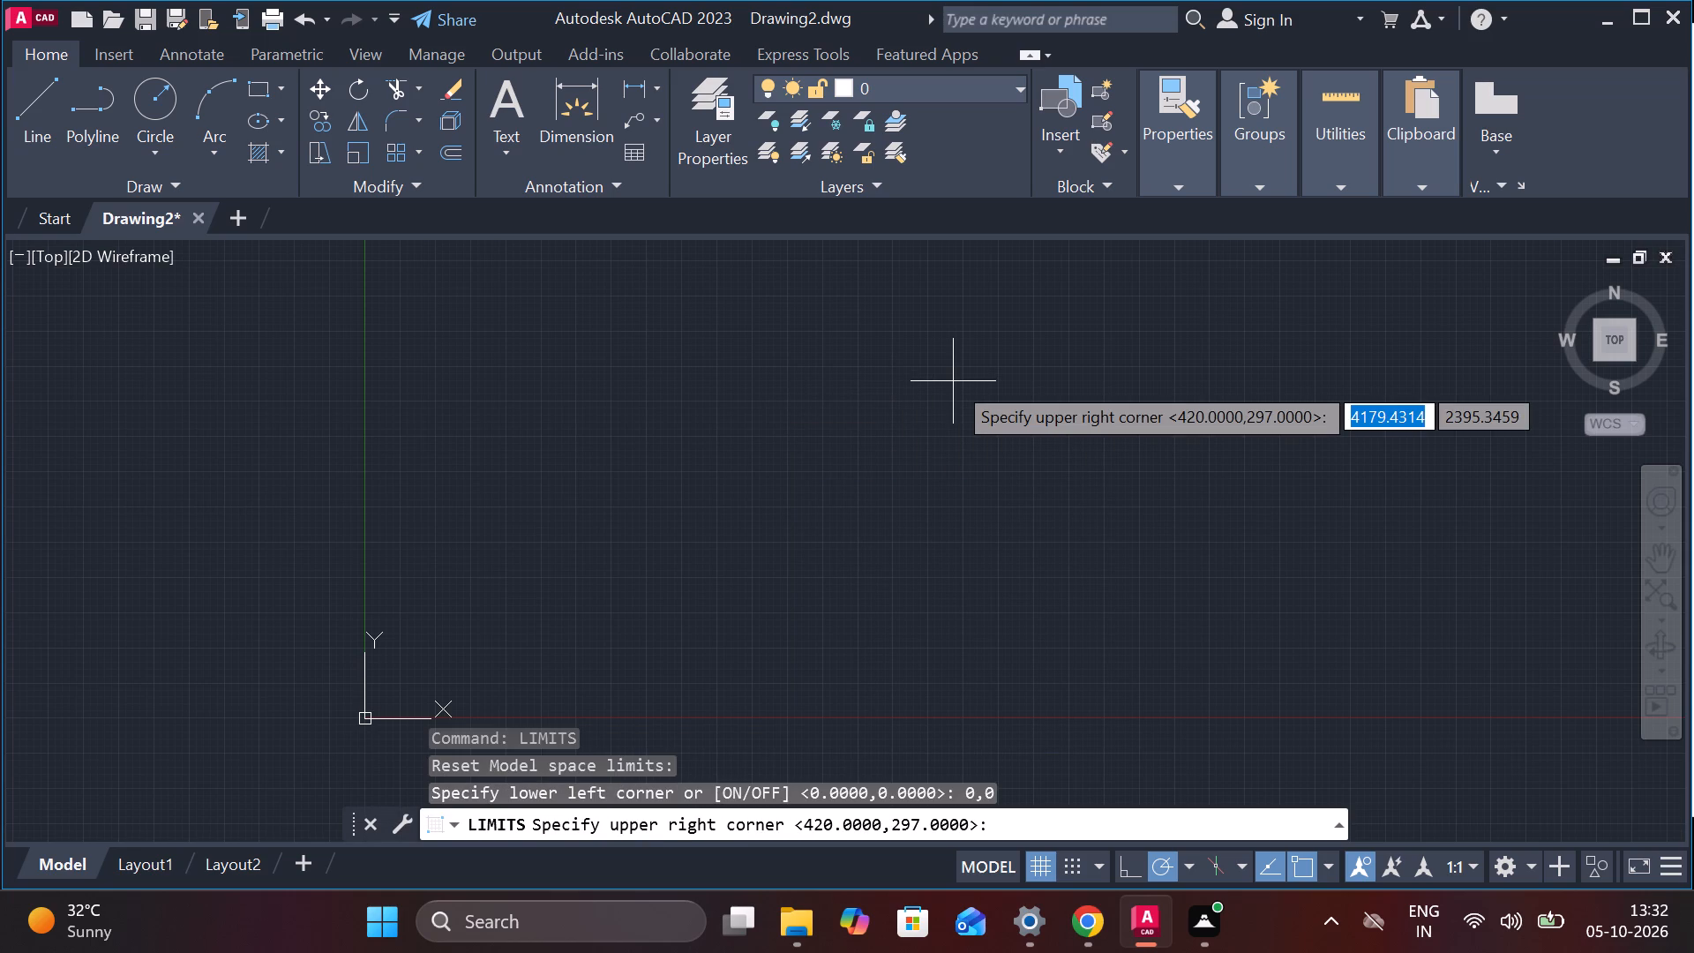
key("2")
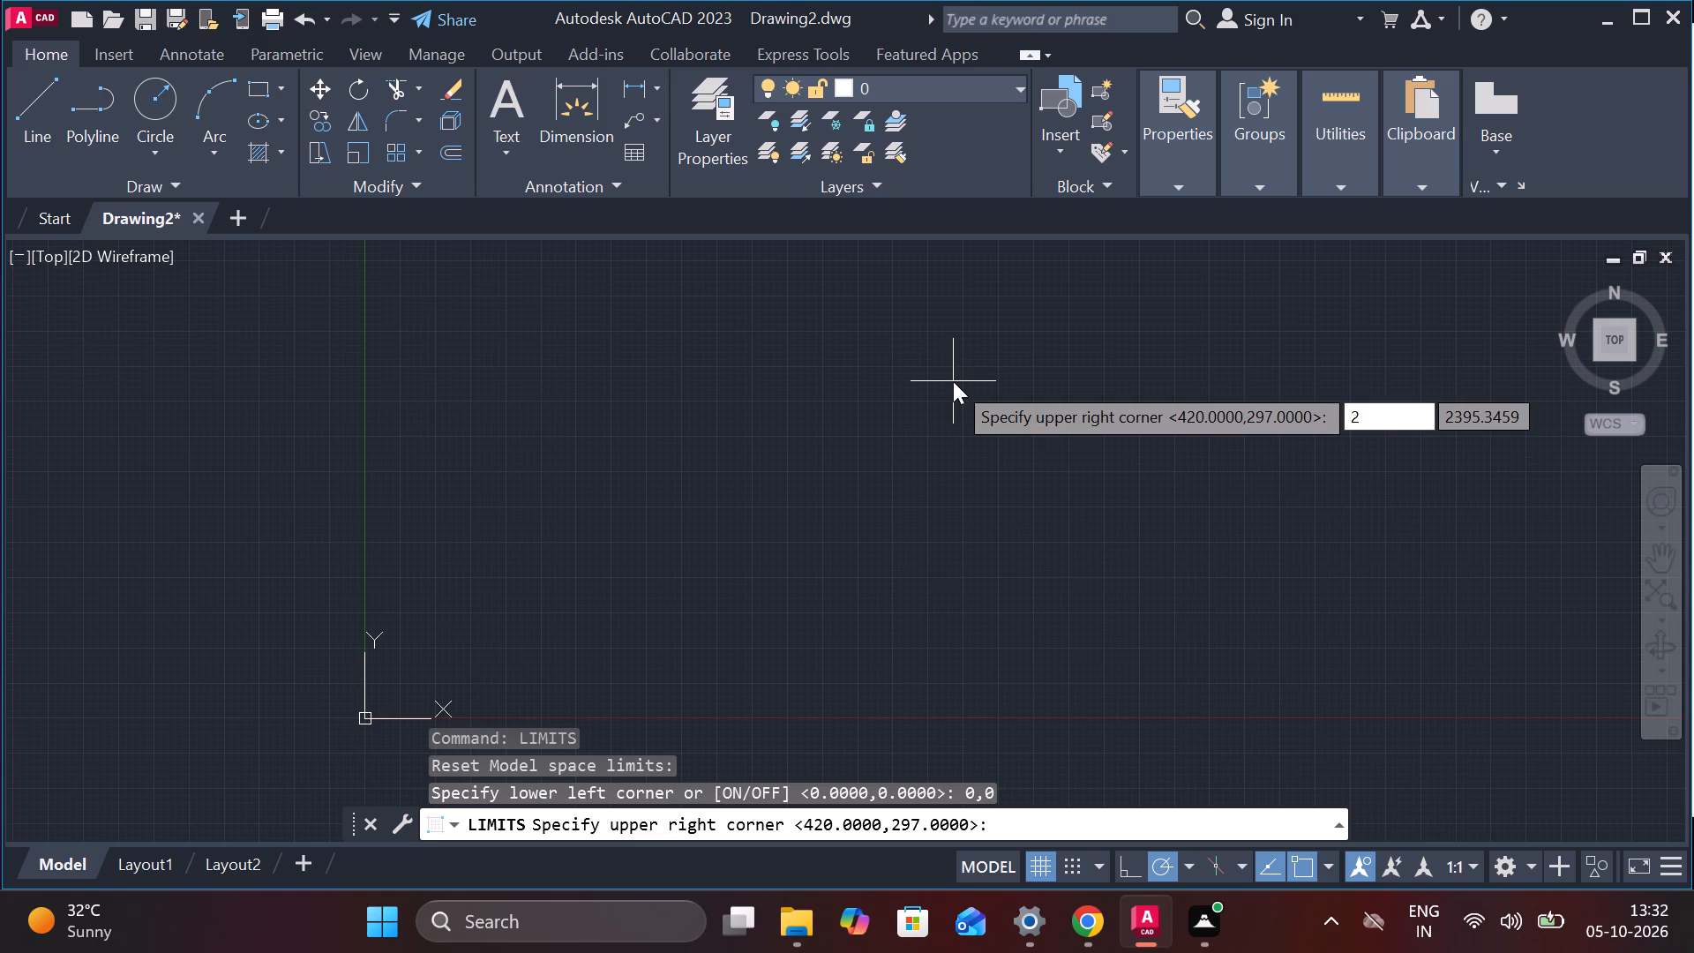
type("10")
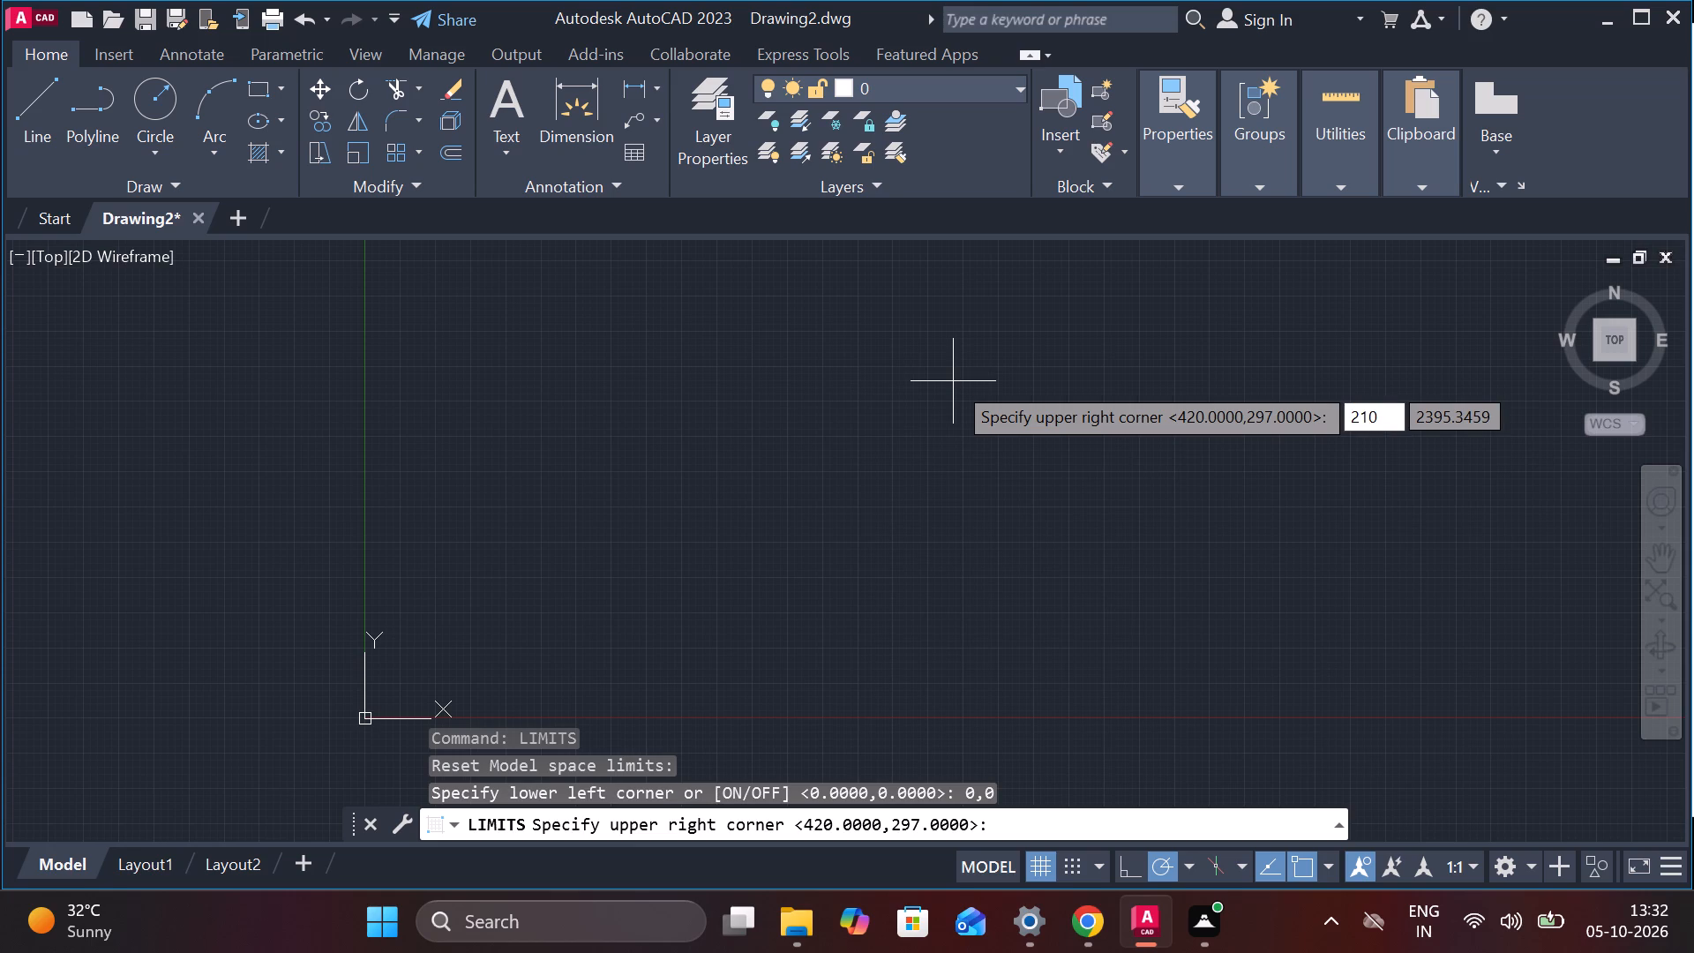
key("comma")
type("297")
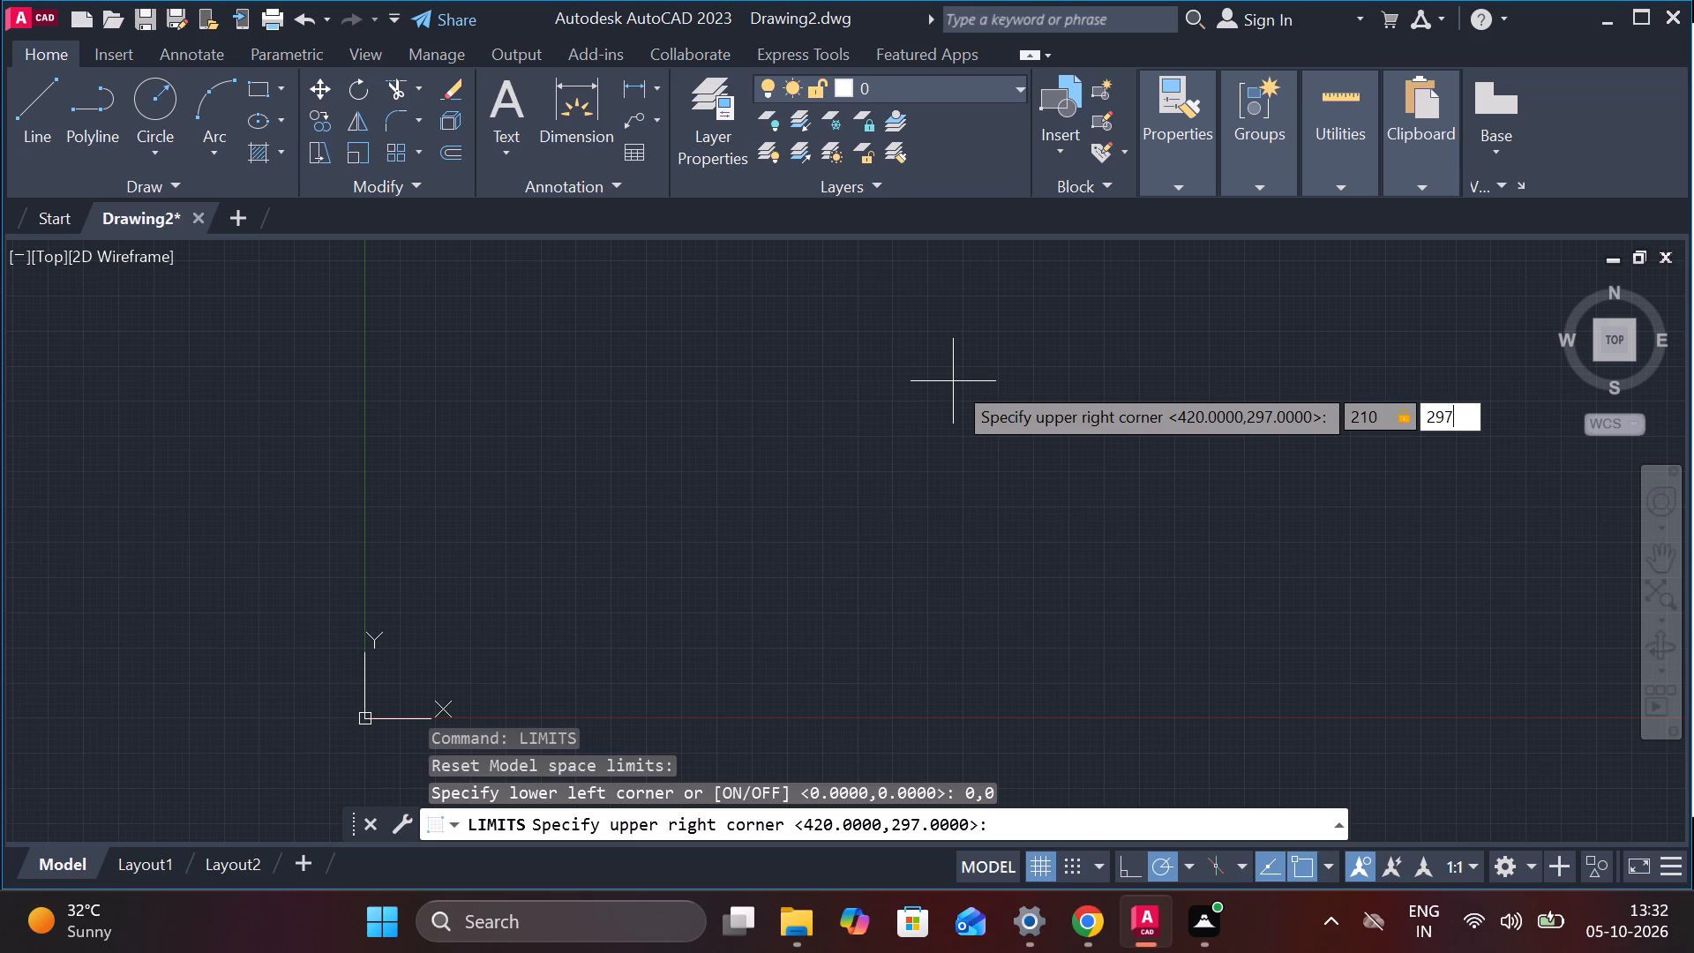
key("Return")
key("backslash")
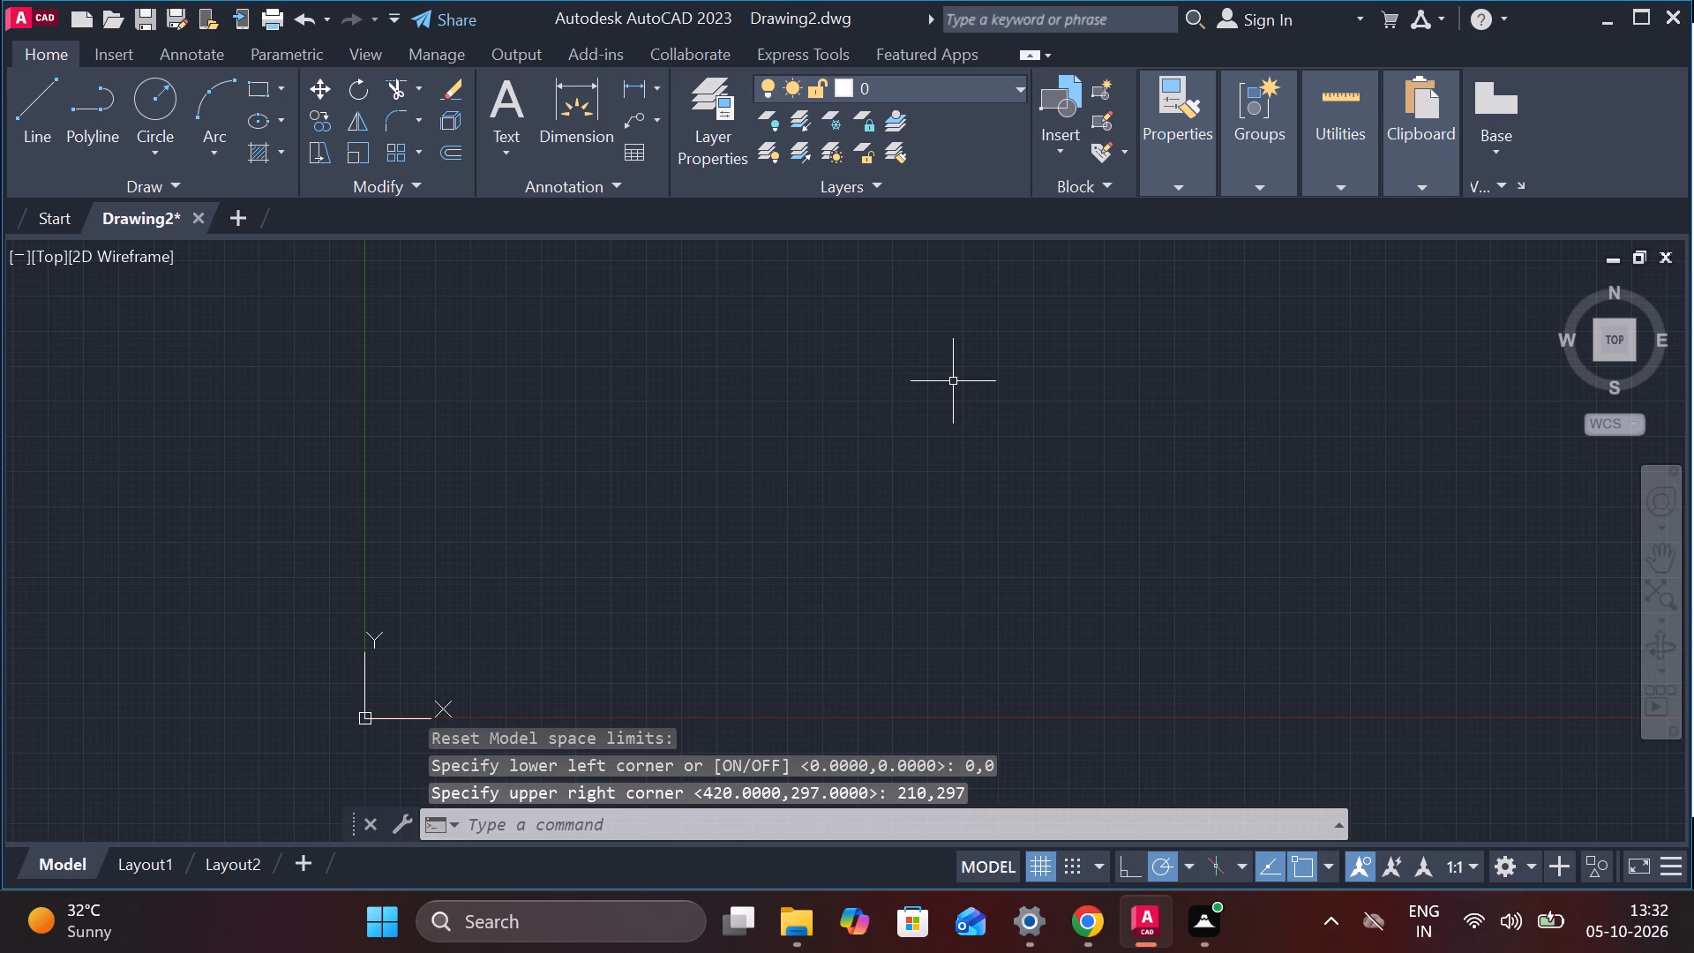
Turn off Display grid beyond Limits in the drafting settings.
key("z")
key("Return")
key("e")
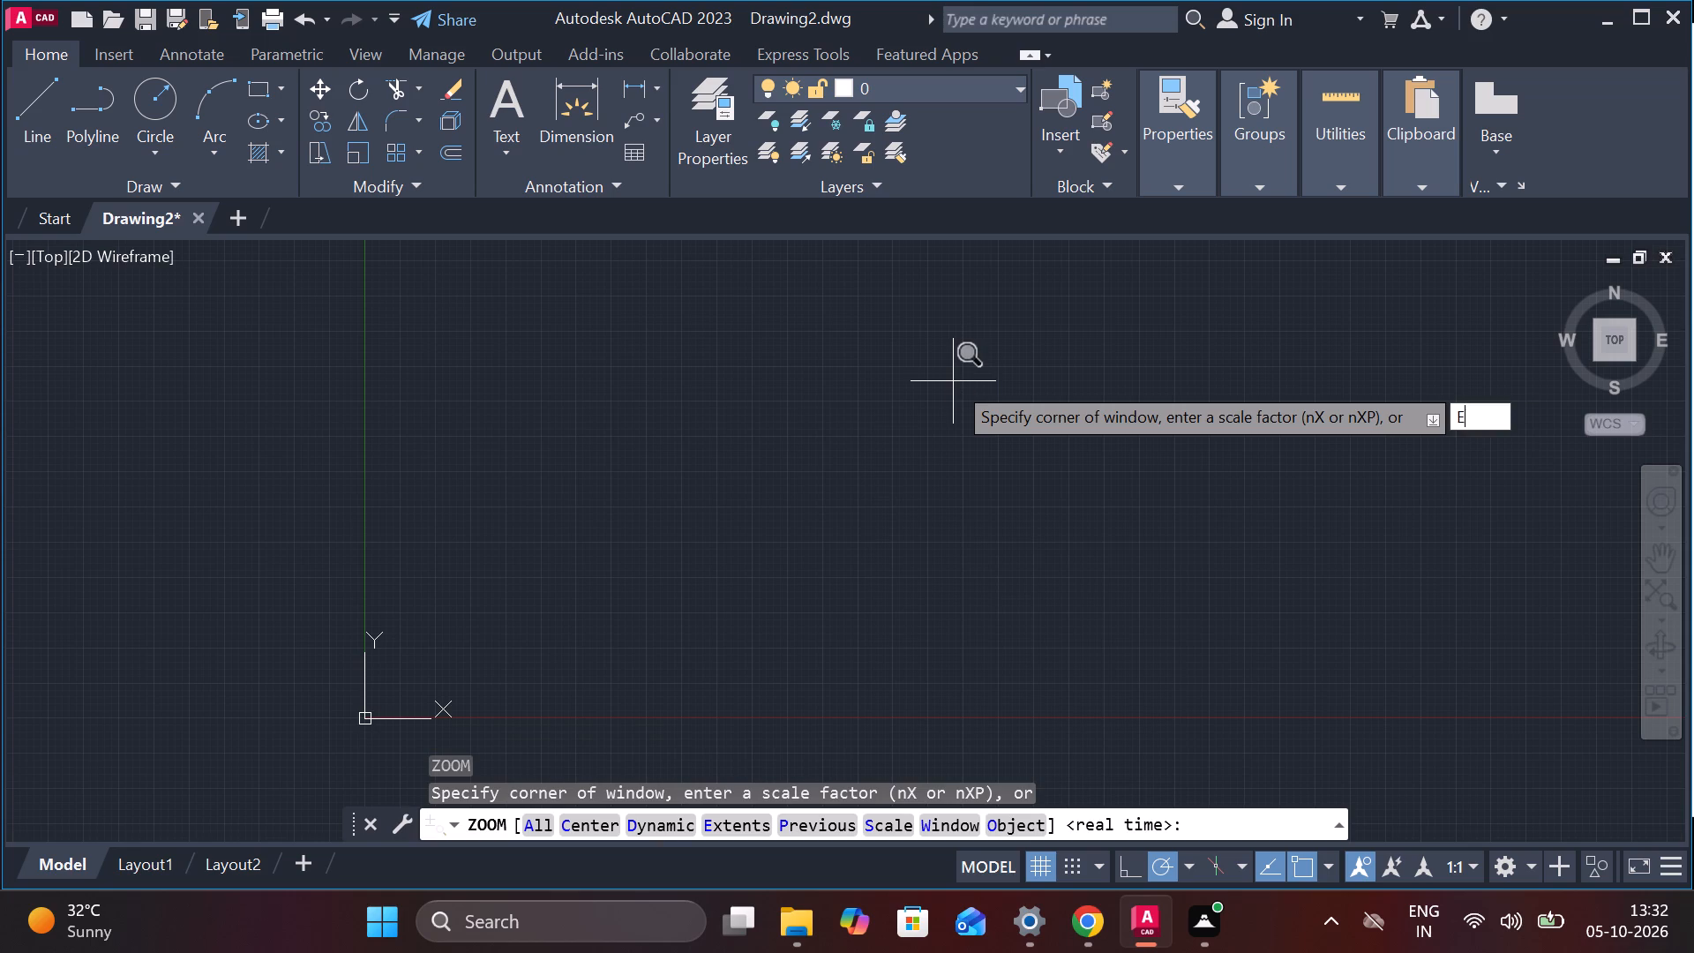
key("Return")
type("DS")
key("Return")
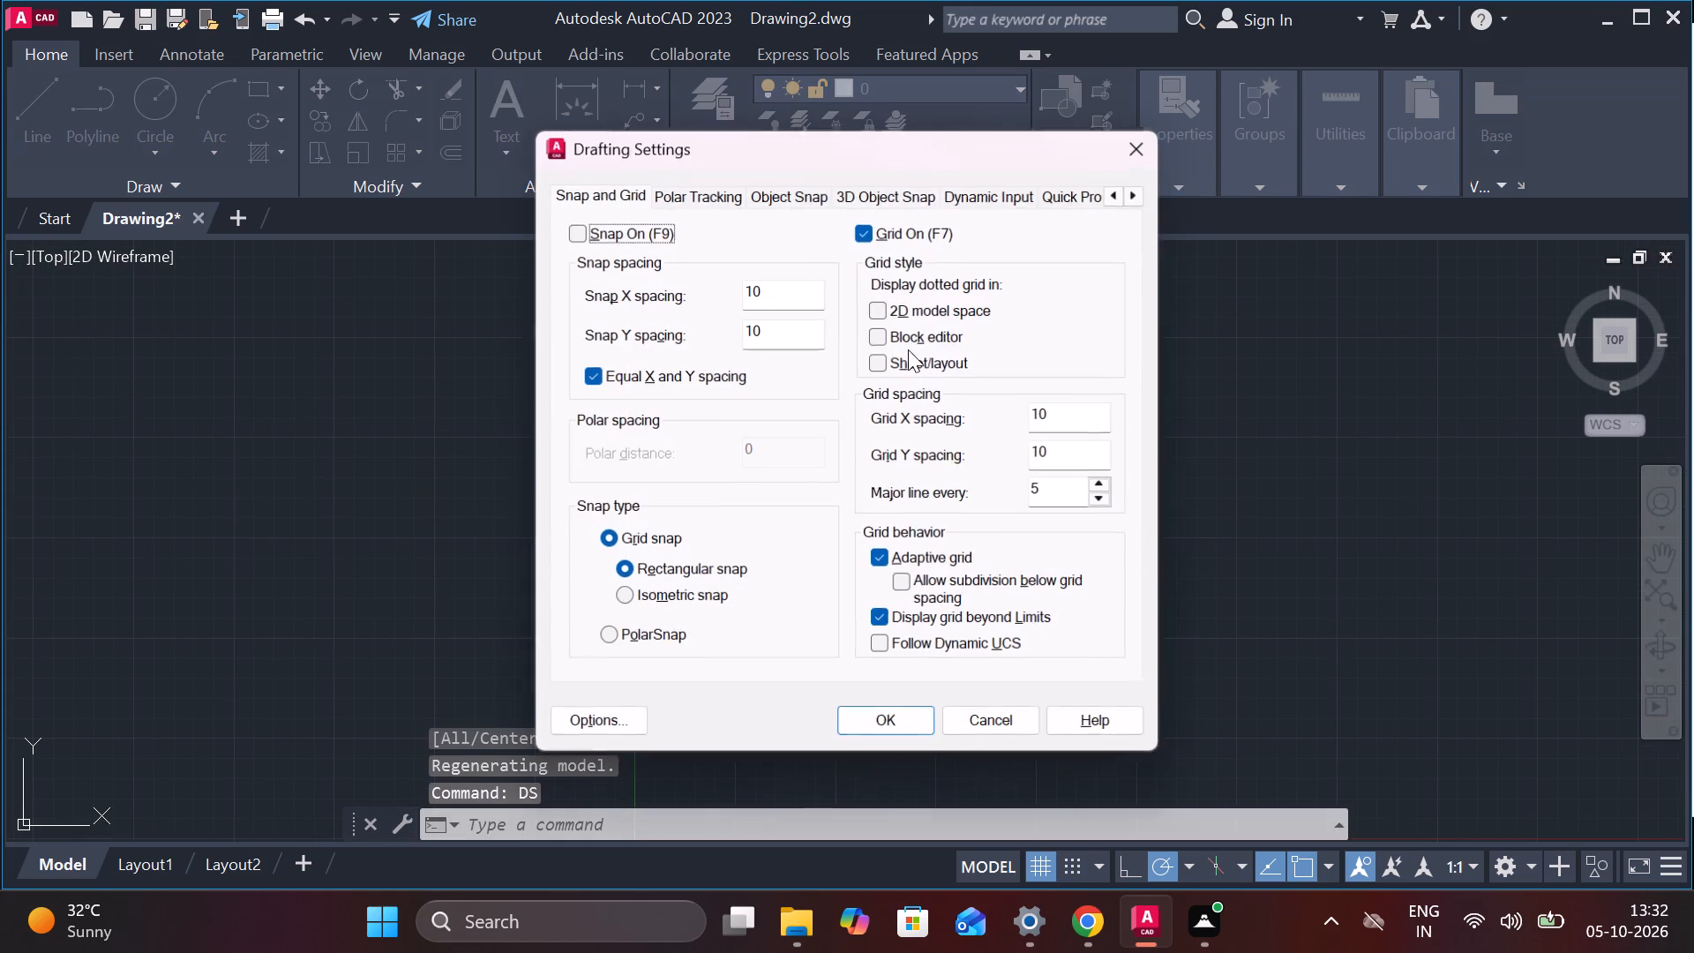
left_click(876, 605)
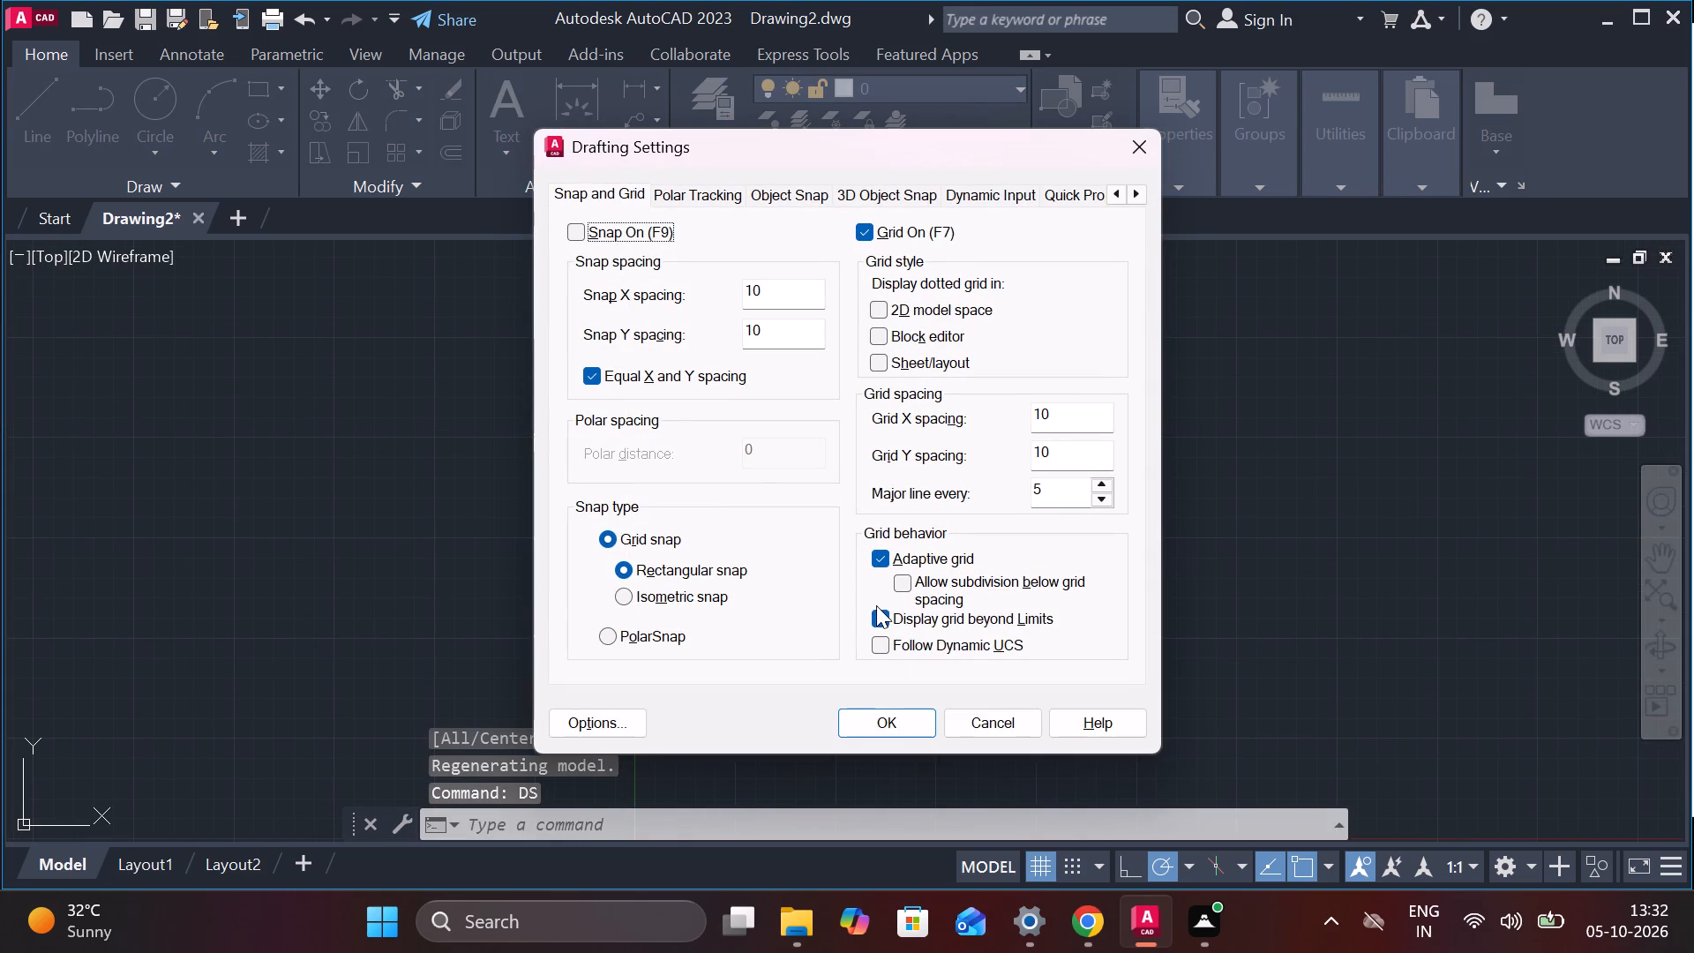
left_click(879, 620)
left_click(917, 729)
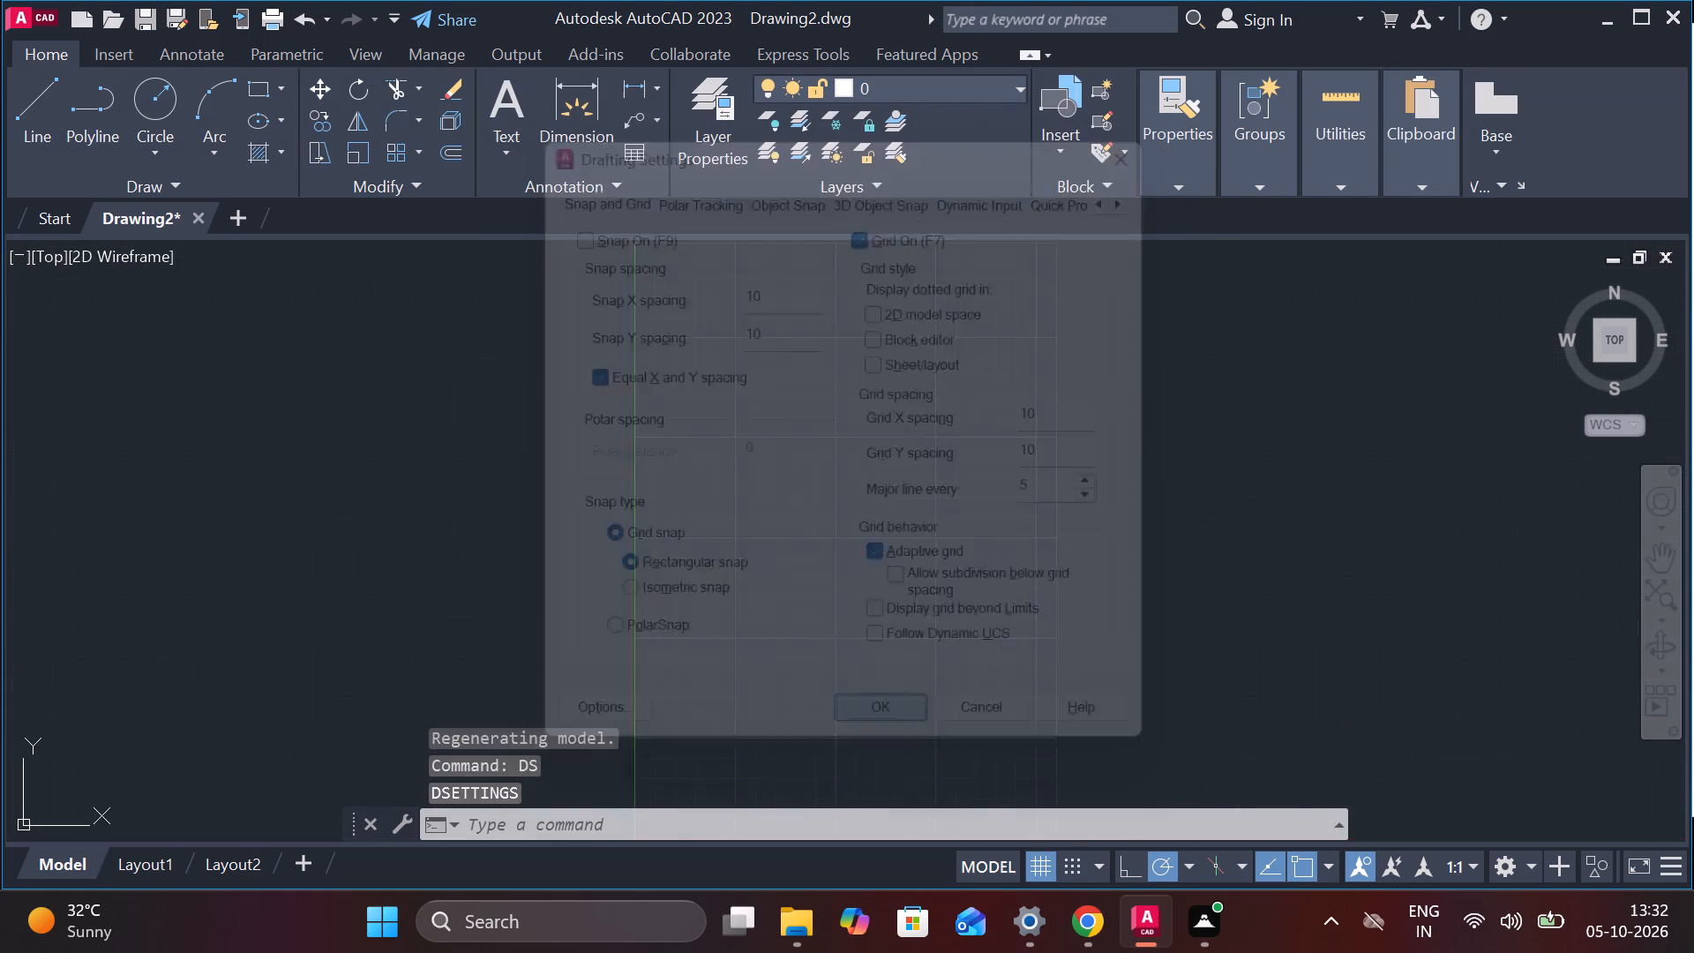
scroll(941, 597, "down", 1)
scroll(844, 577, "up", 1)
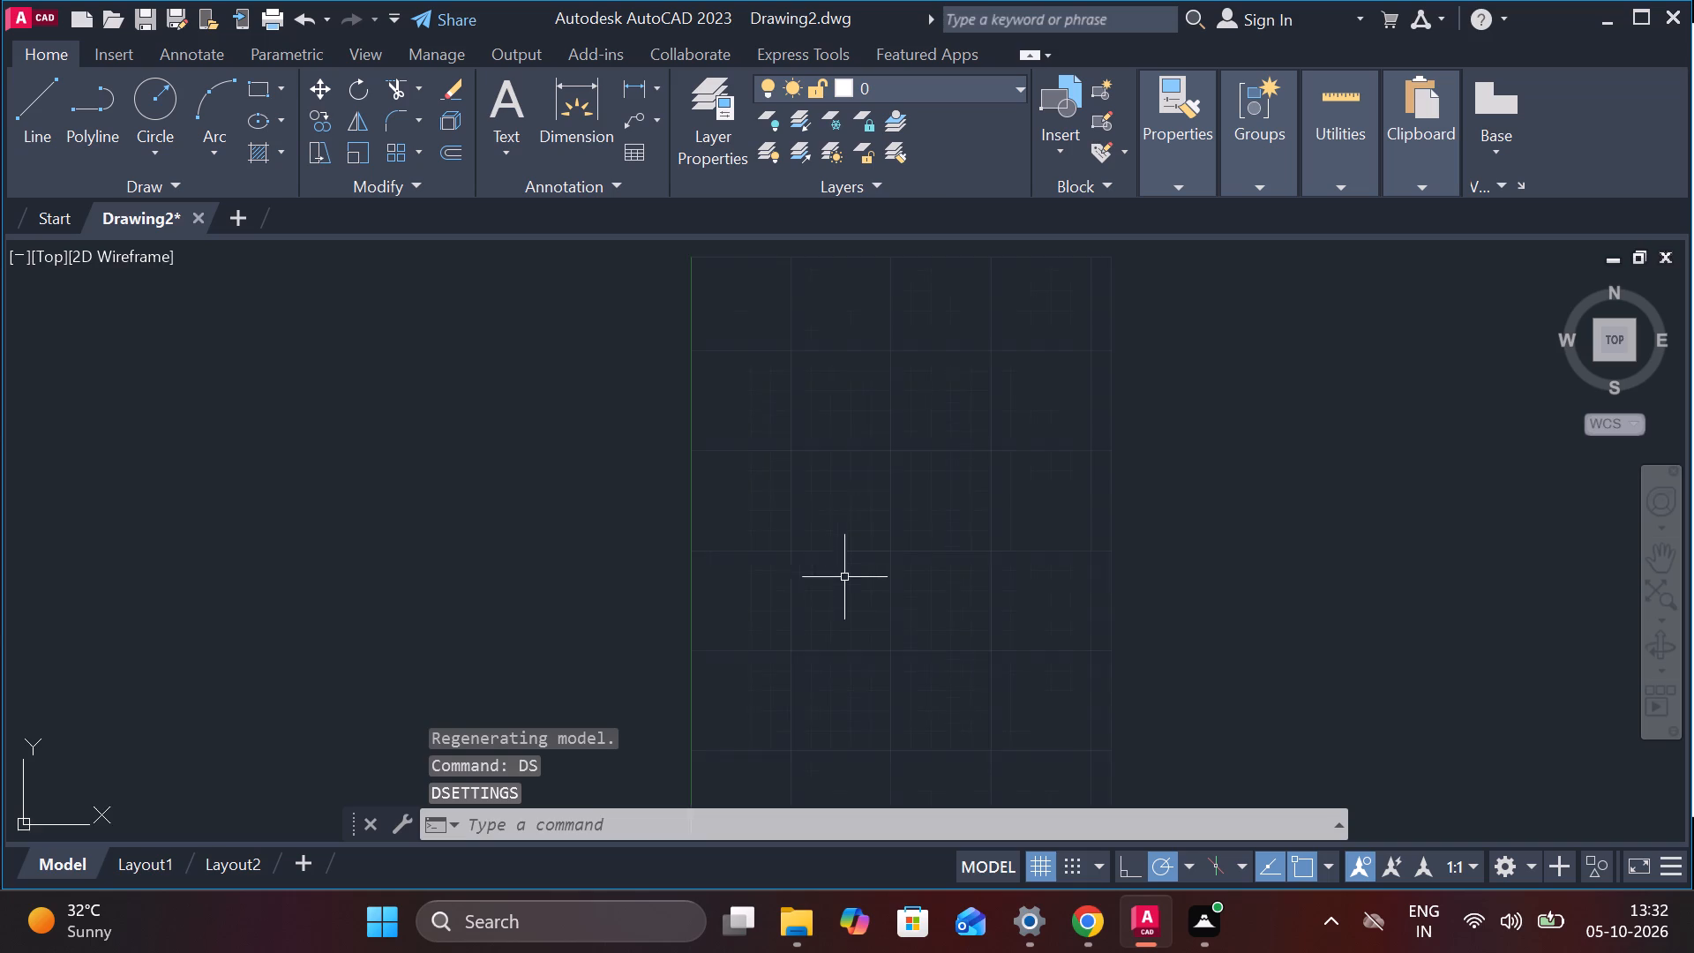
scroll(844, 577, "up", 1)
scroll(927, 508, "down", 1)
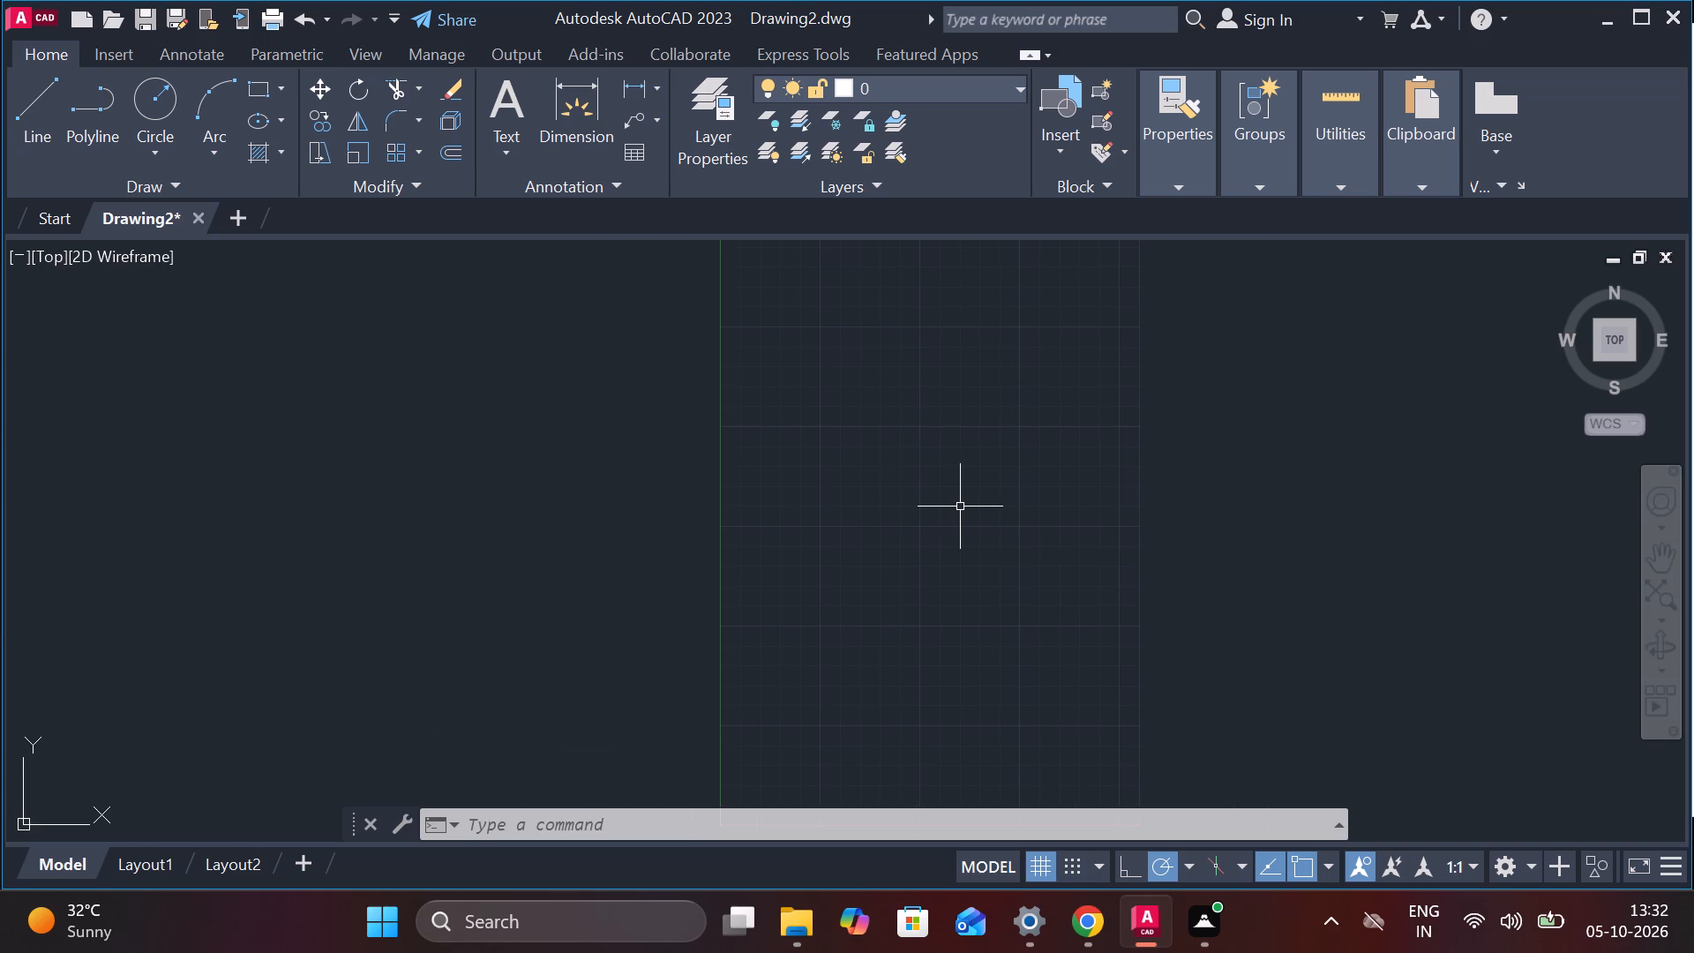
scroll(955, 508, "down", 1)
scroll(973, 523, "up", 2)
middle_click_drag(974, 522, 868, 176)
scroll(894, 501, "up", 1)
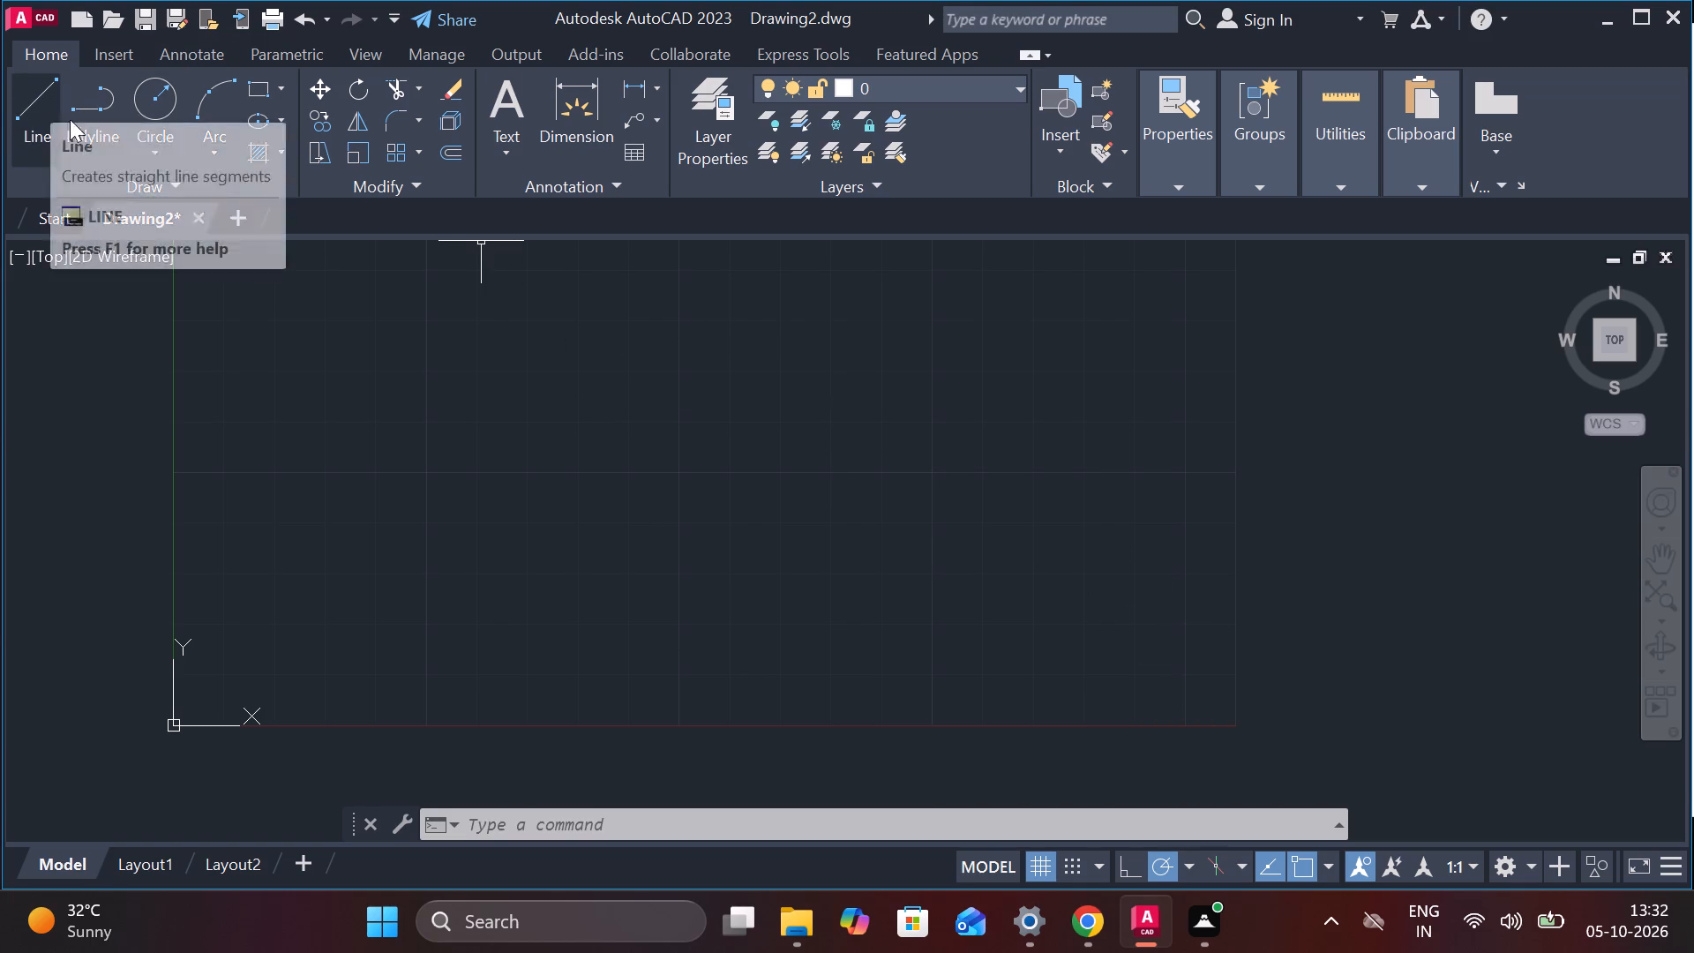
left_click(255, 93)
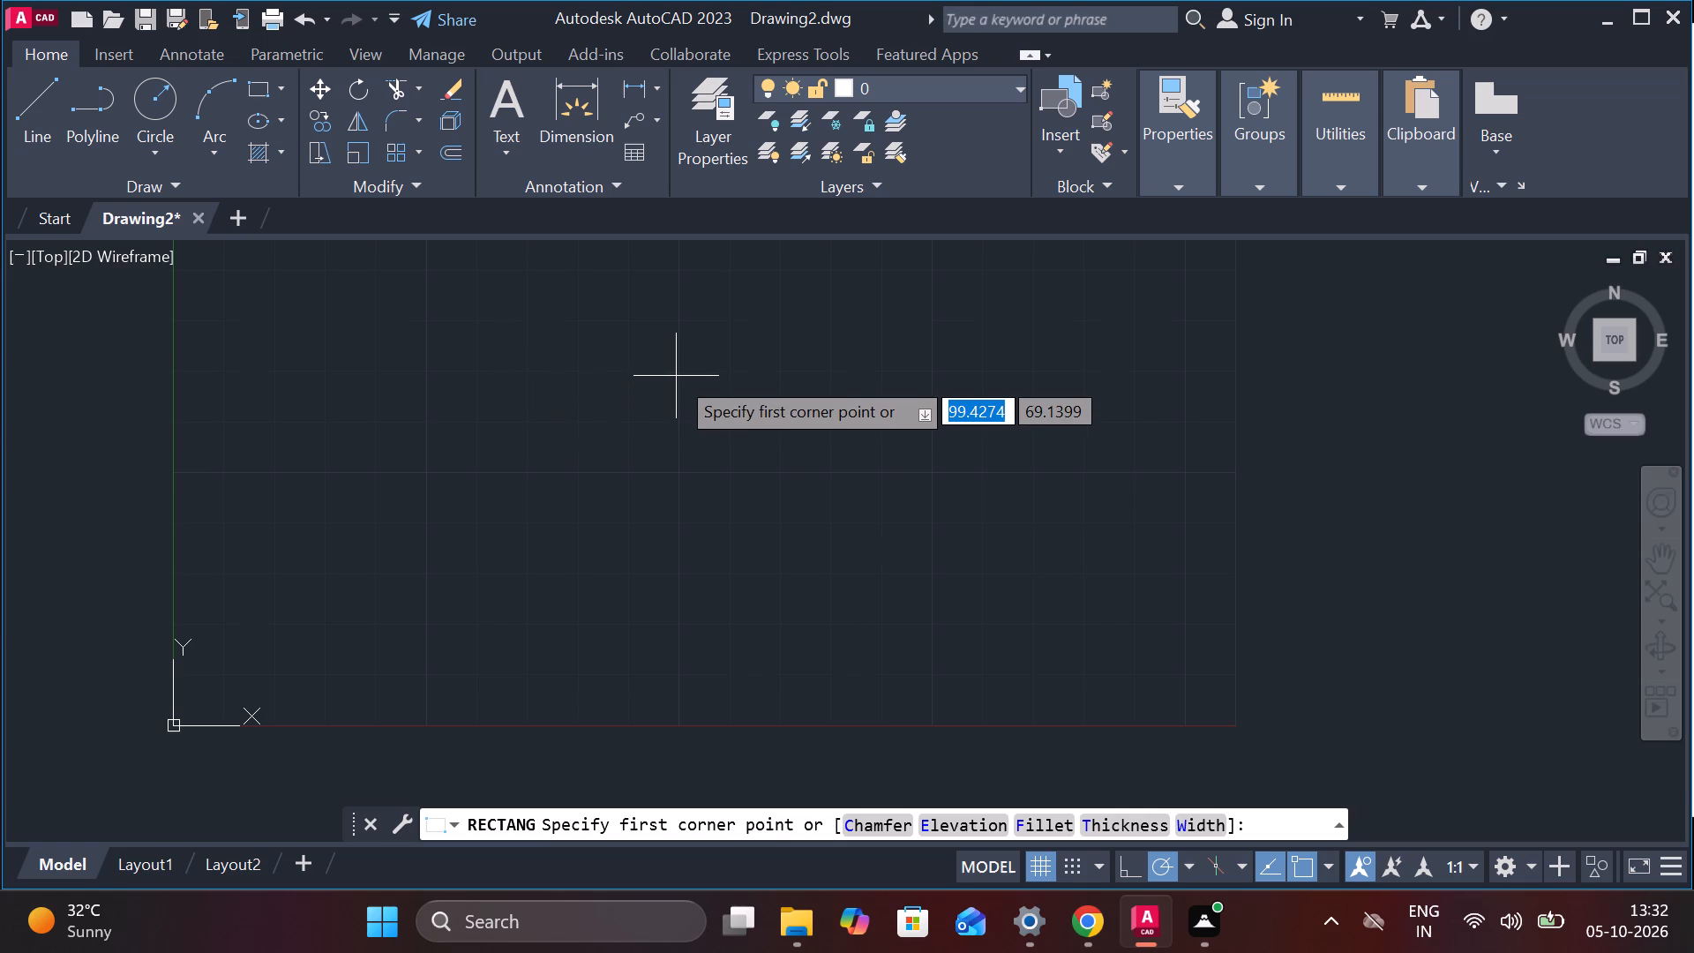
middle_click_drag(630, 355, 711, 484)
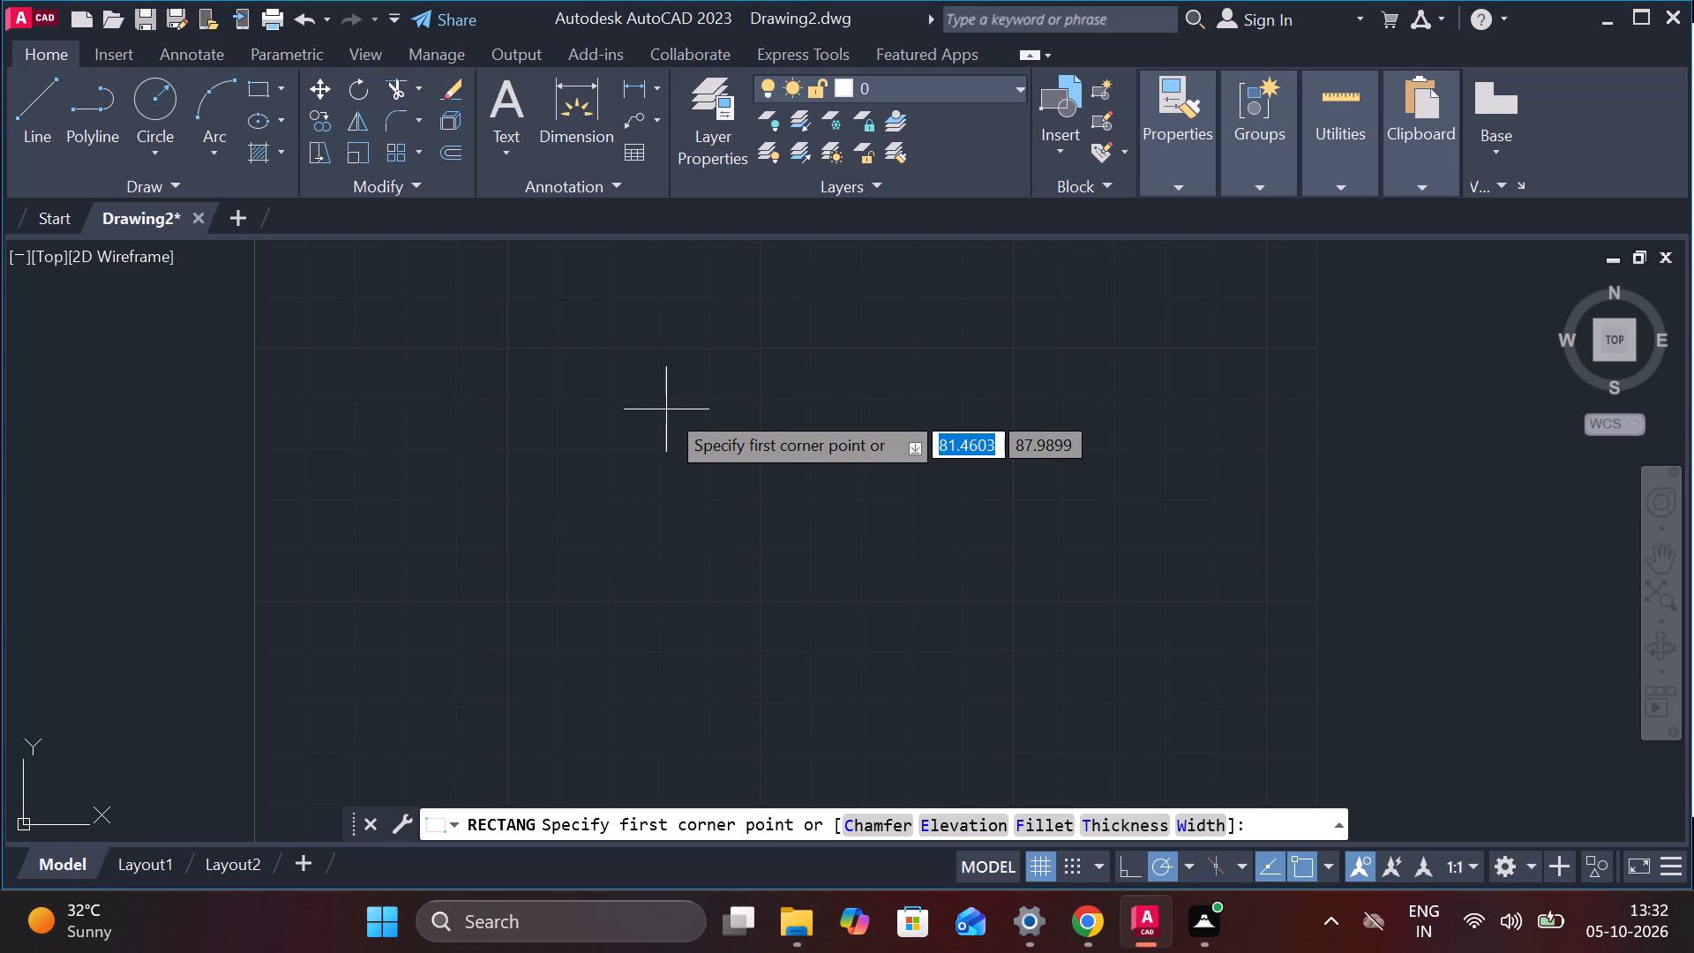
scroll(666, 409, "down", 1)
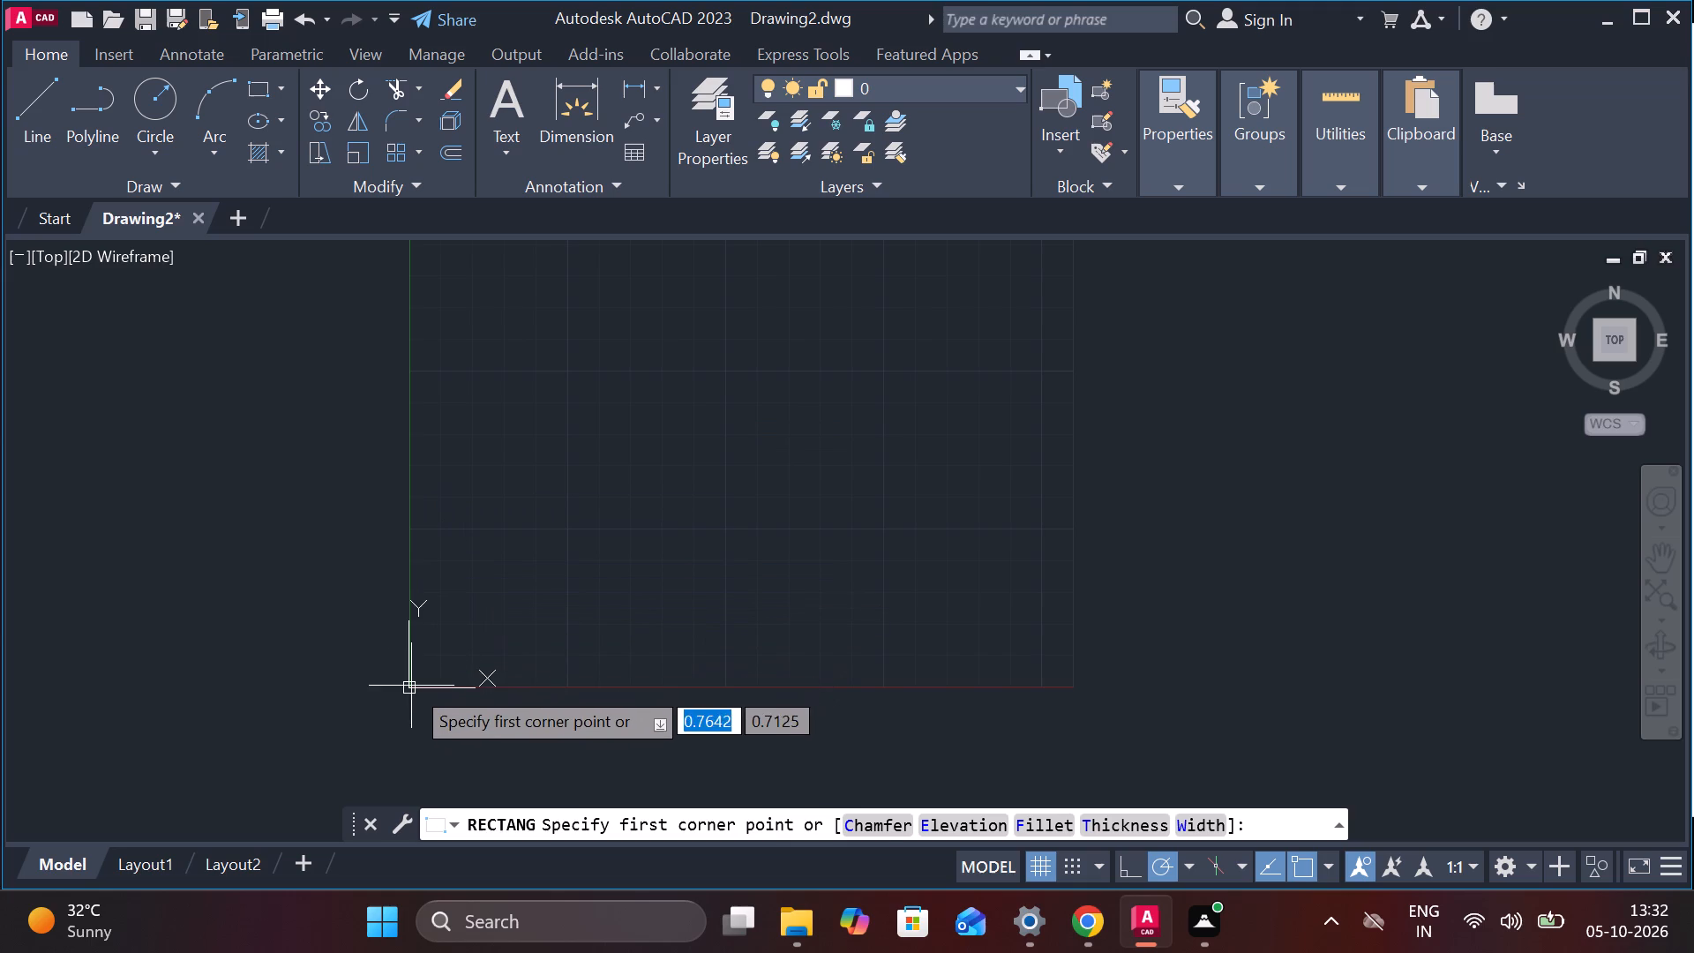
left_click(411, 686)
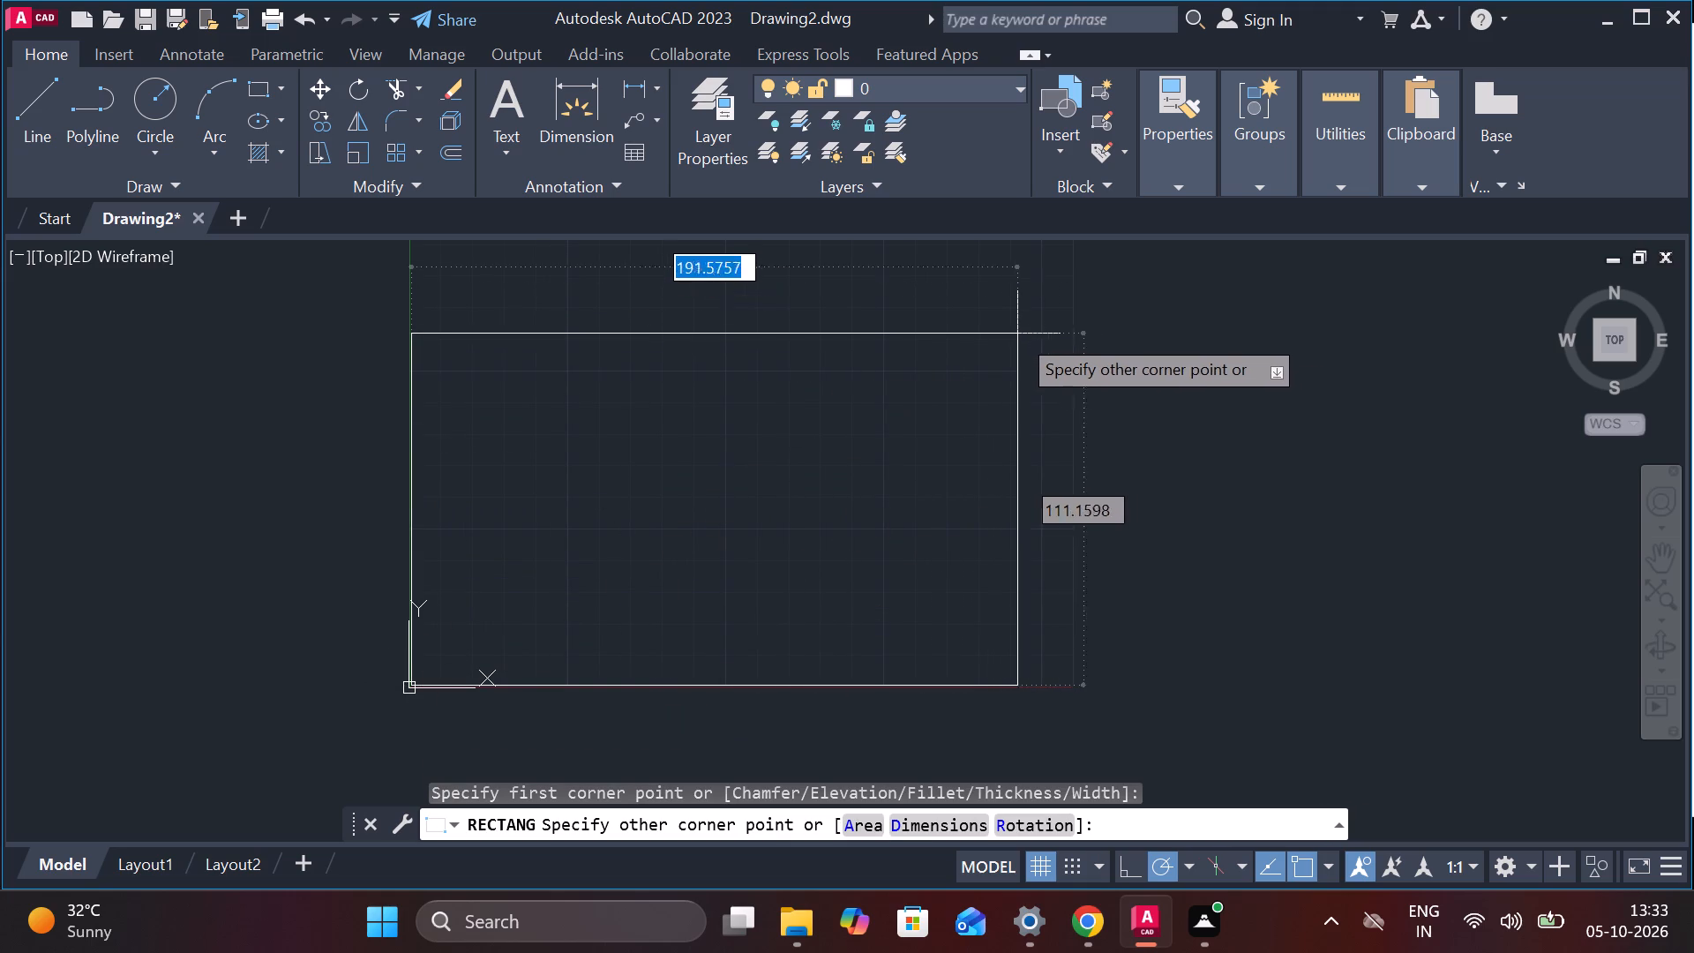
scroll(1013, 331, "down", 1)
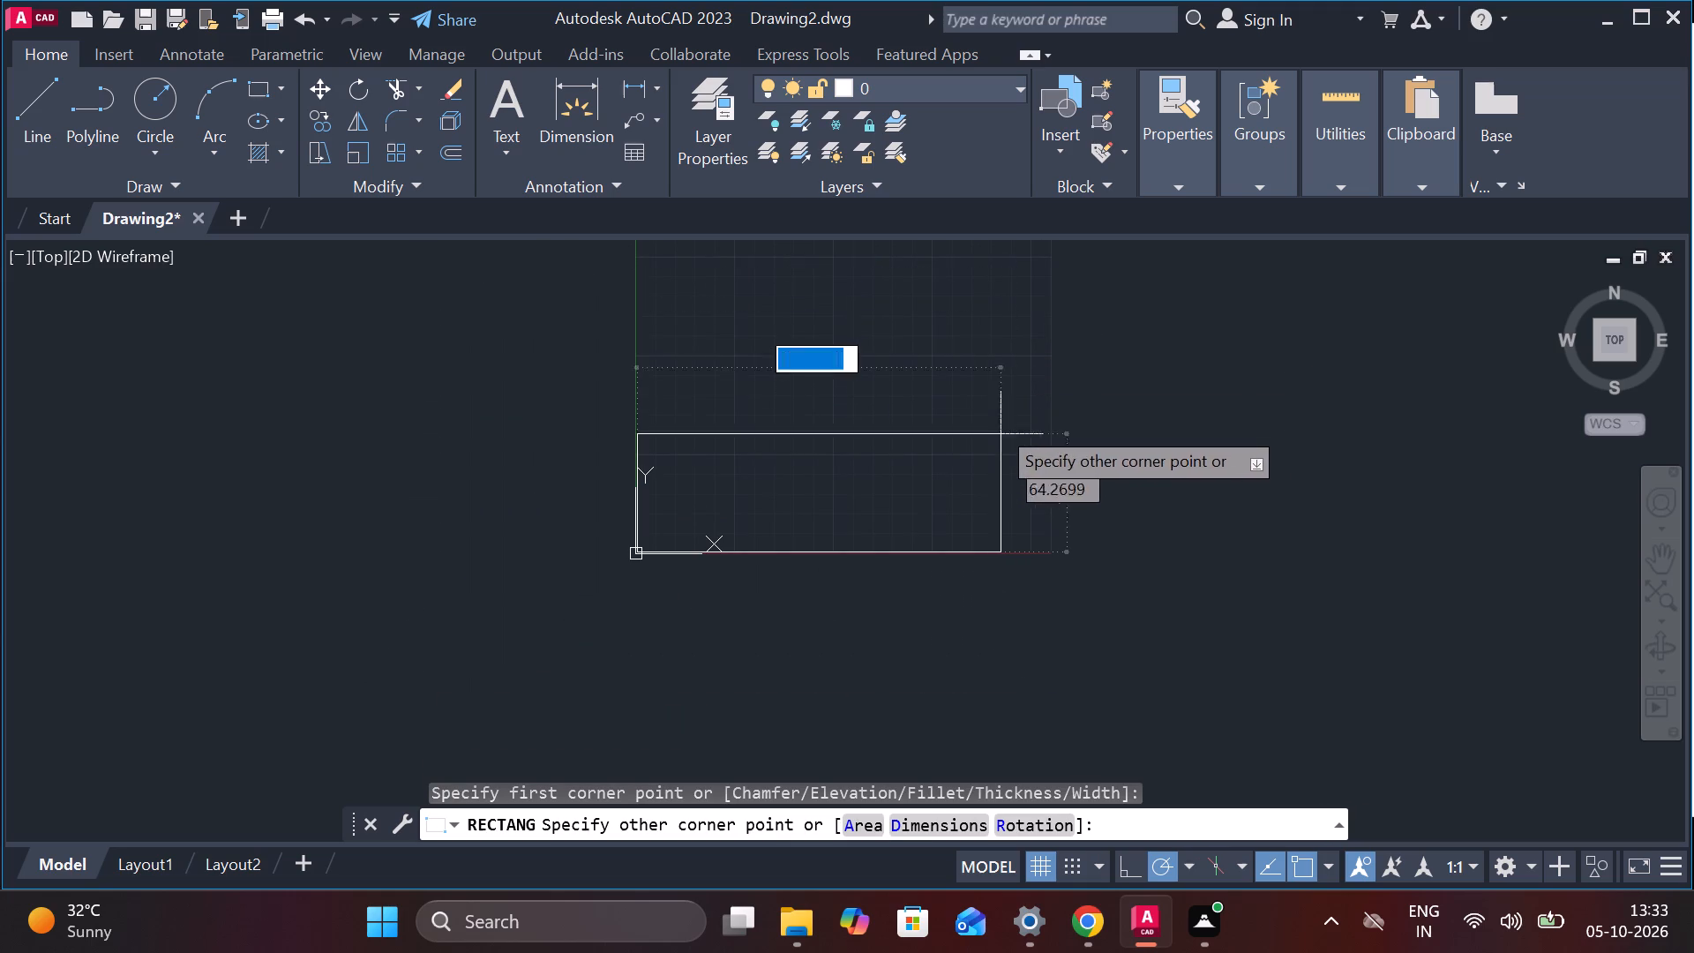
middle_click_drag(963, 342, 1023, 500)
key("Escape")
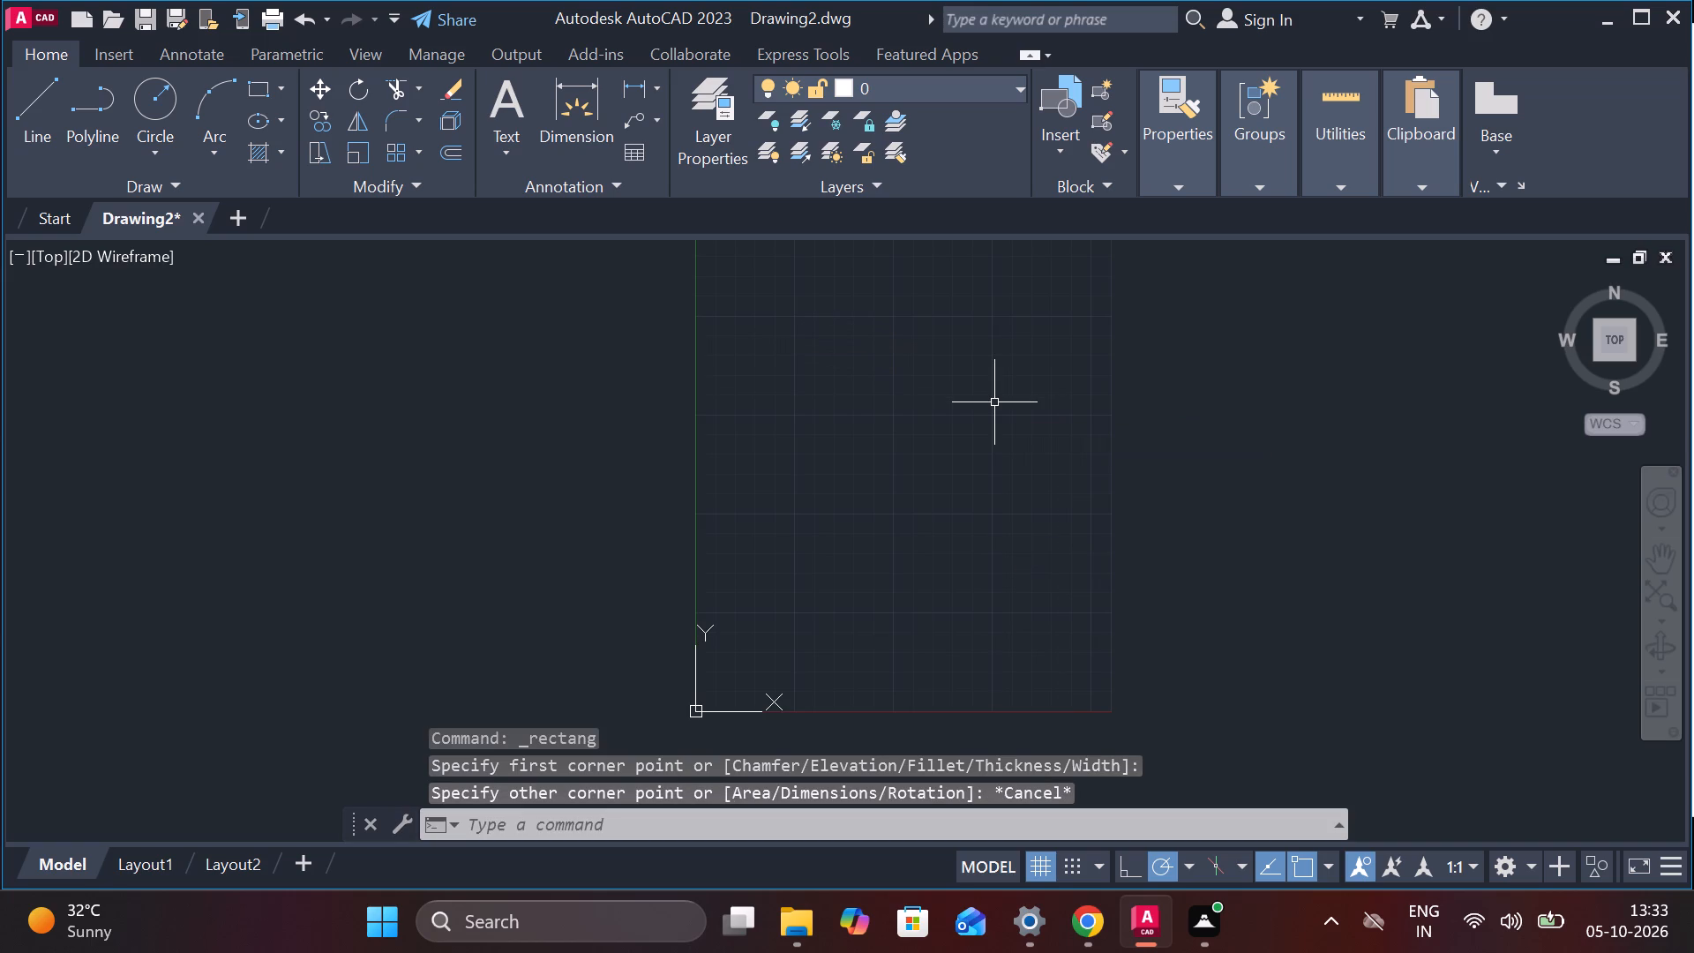
Draw a rectangle along the grid limits, from the origin to the opposite upper corner, about 209.6 wide by 297 high.
key("space")
middle_click_drag(990, 387, 1059, 570)
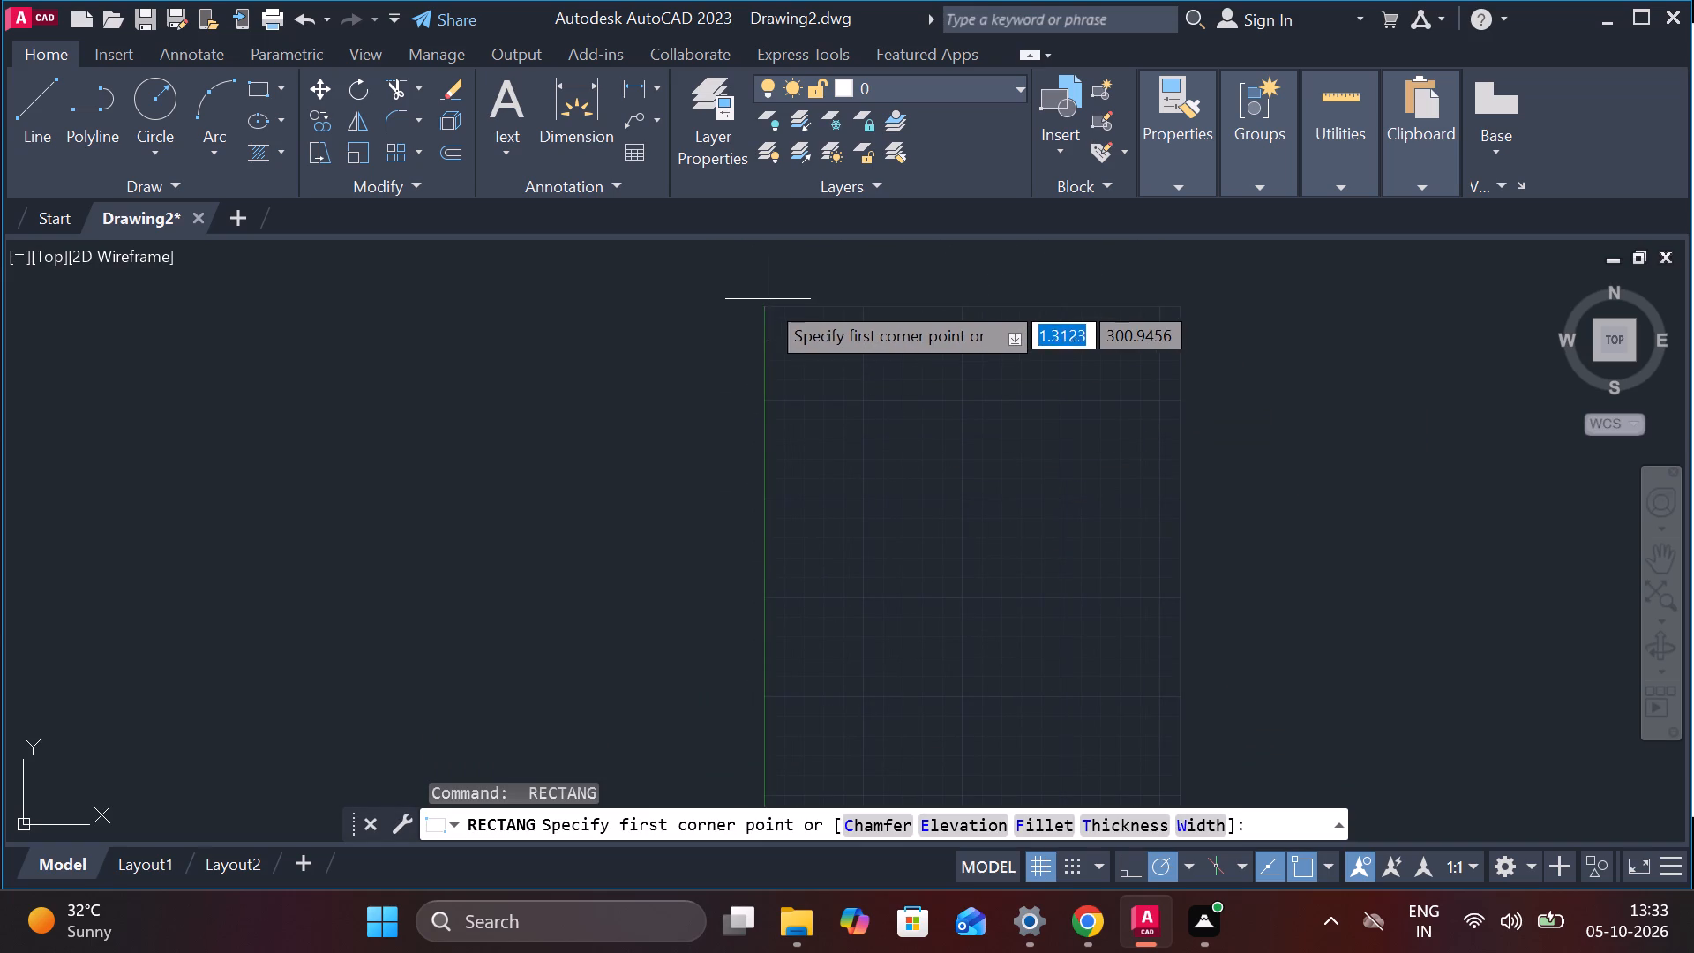
scroll(763, 310, "up", 6)
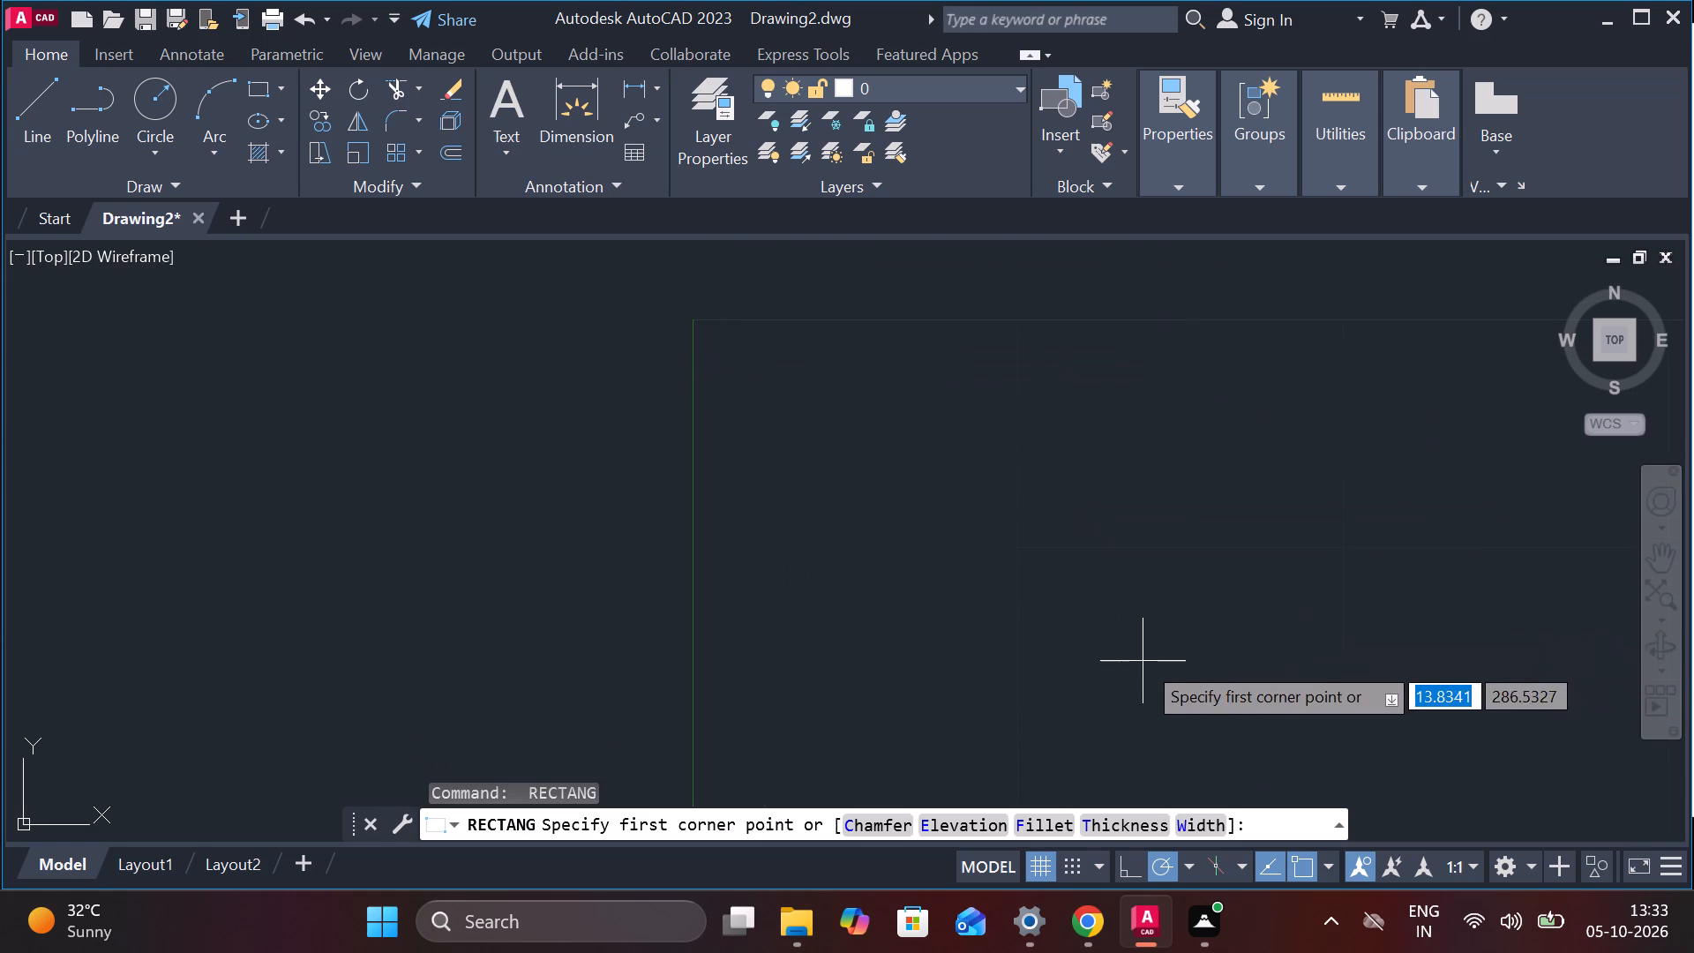
scroll(1143, 661, "down", 3)
middle_click_drag(990, 644, 621, 115)
middle_click_drag(657, 593, 706, 68)
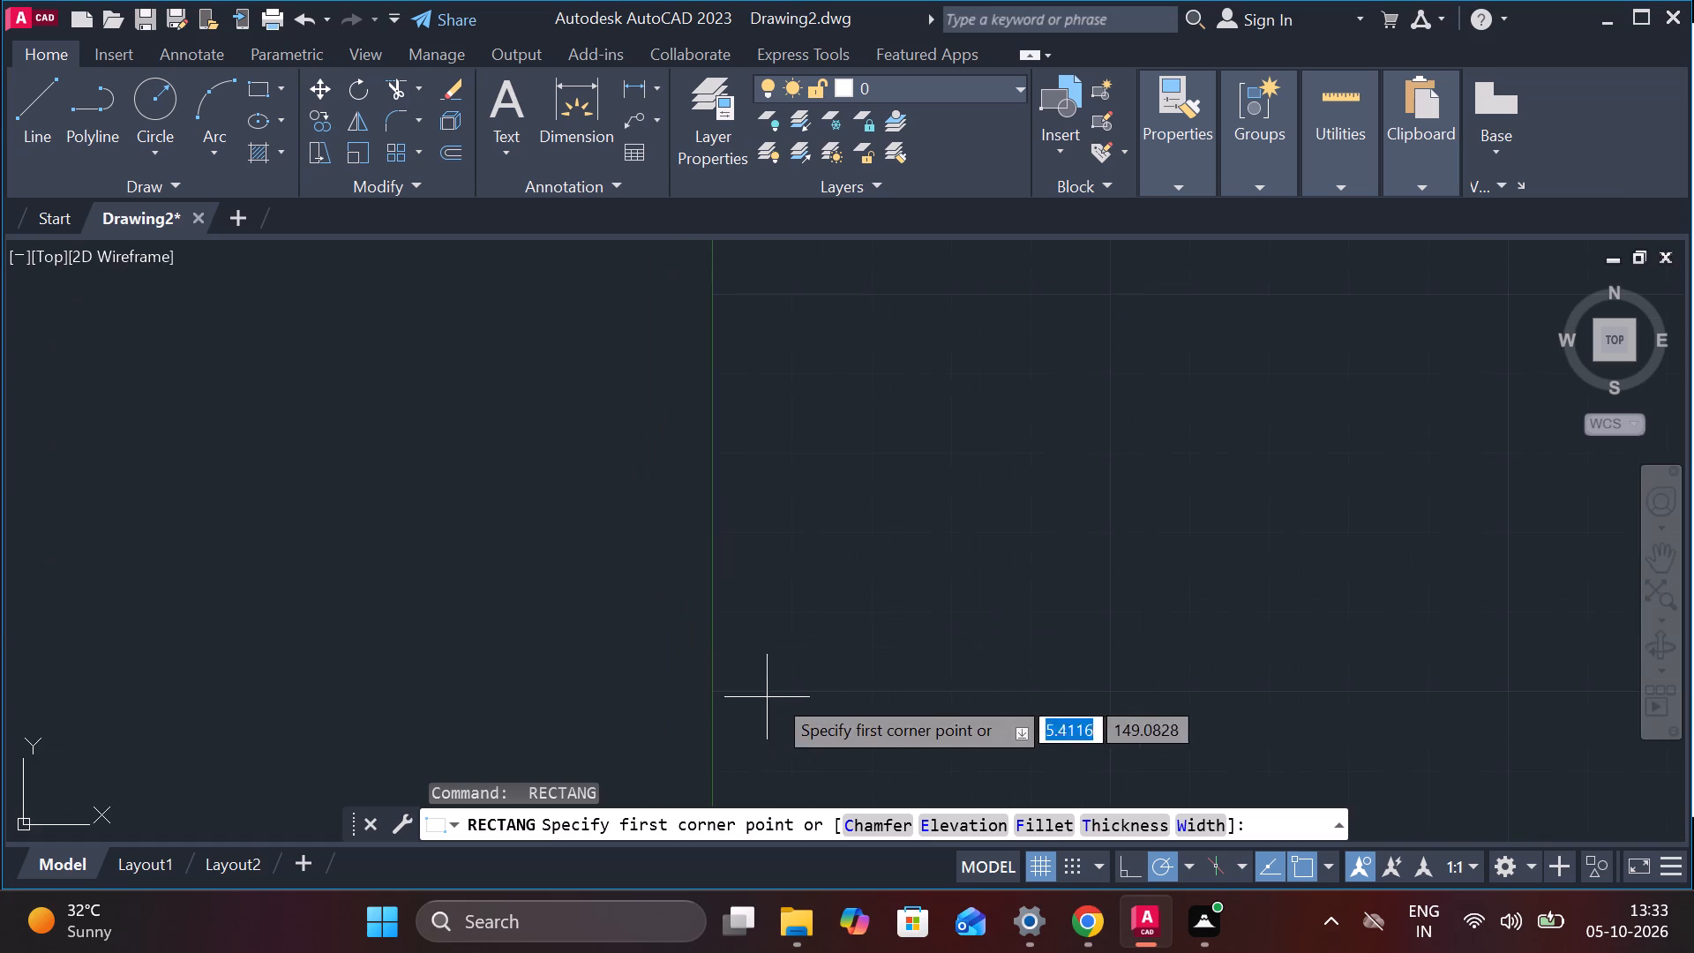
middle_click_drag(804, 649, 779, 307)
scroll(883, 548, "down", 3)
scroll(898, 658, "down", 2)
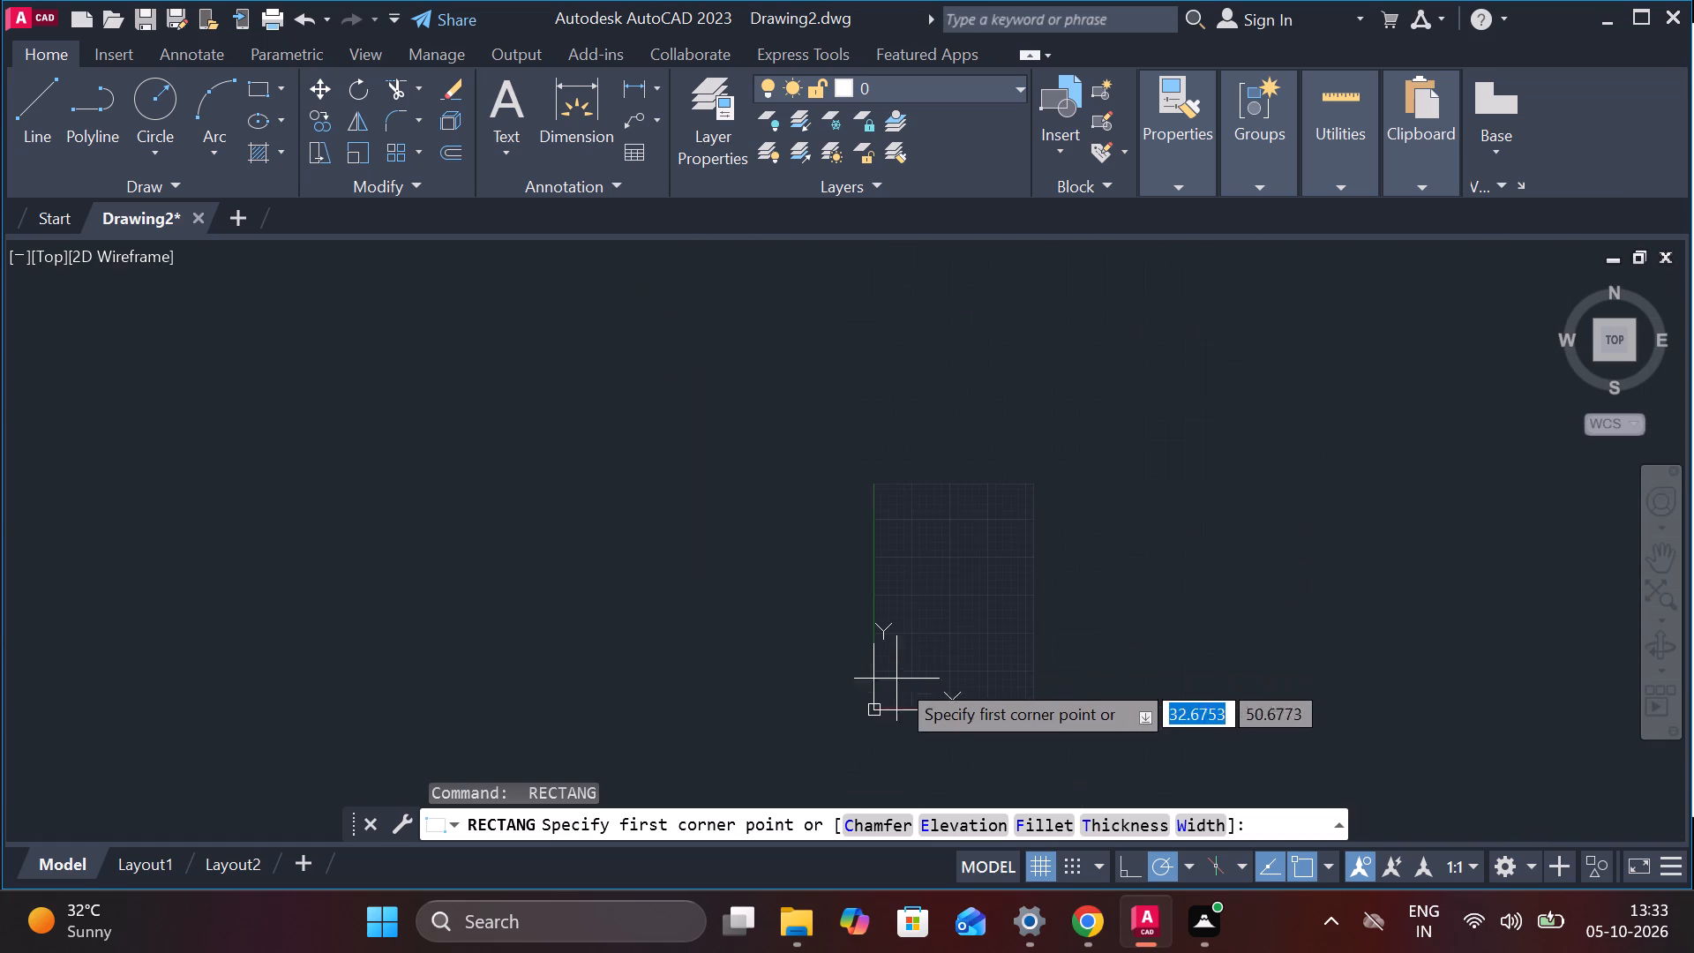
scroll(873, 739, "up", 4)
scroll(887, 566, "up", 4)
scroll(783, 579, "up", 4)
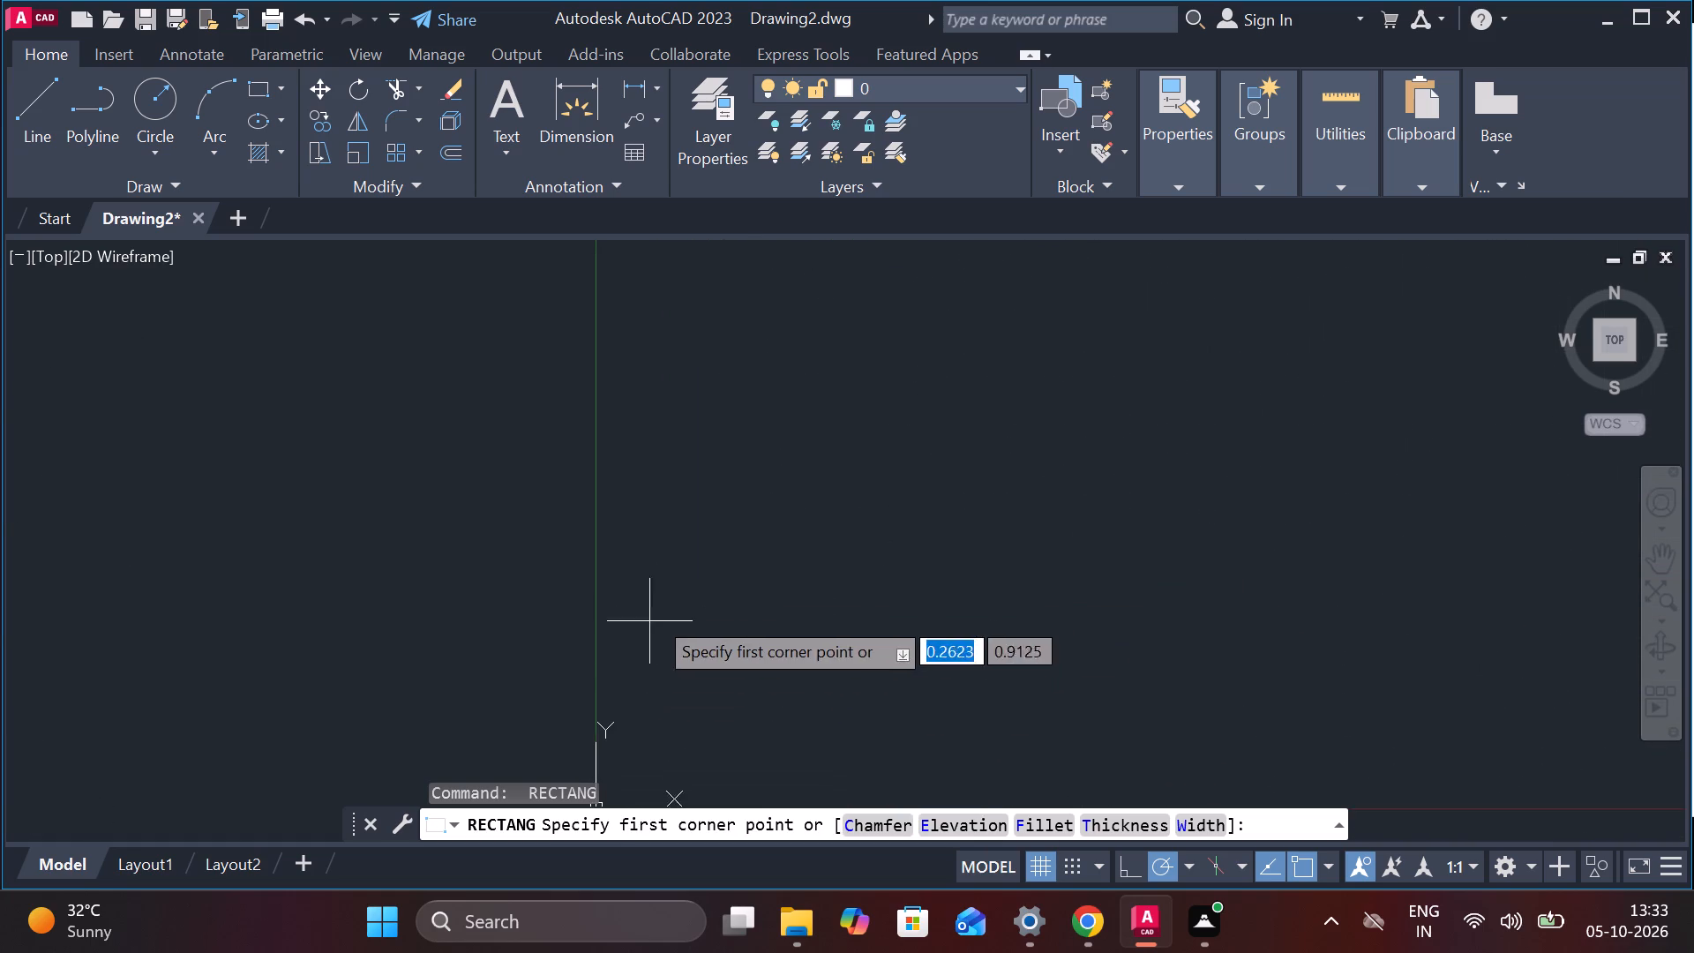
scroll(666, 598, "down", 3)
middle_click_drag(686, 582, 726, 493)
scroll(633, 532, "up", 3)
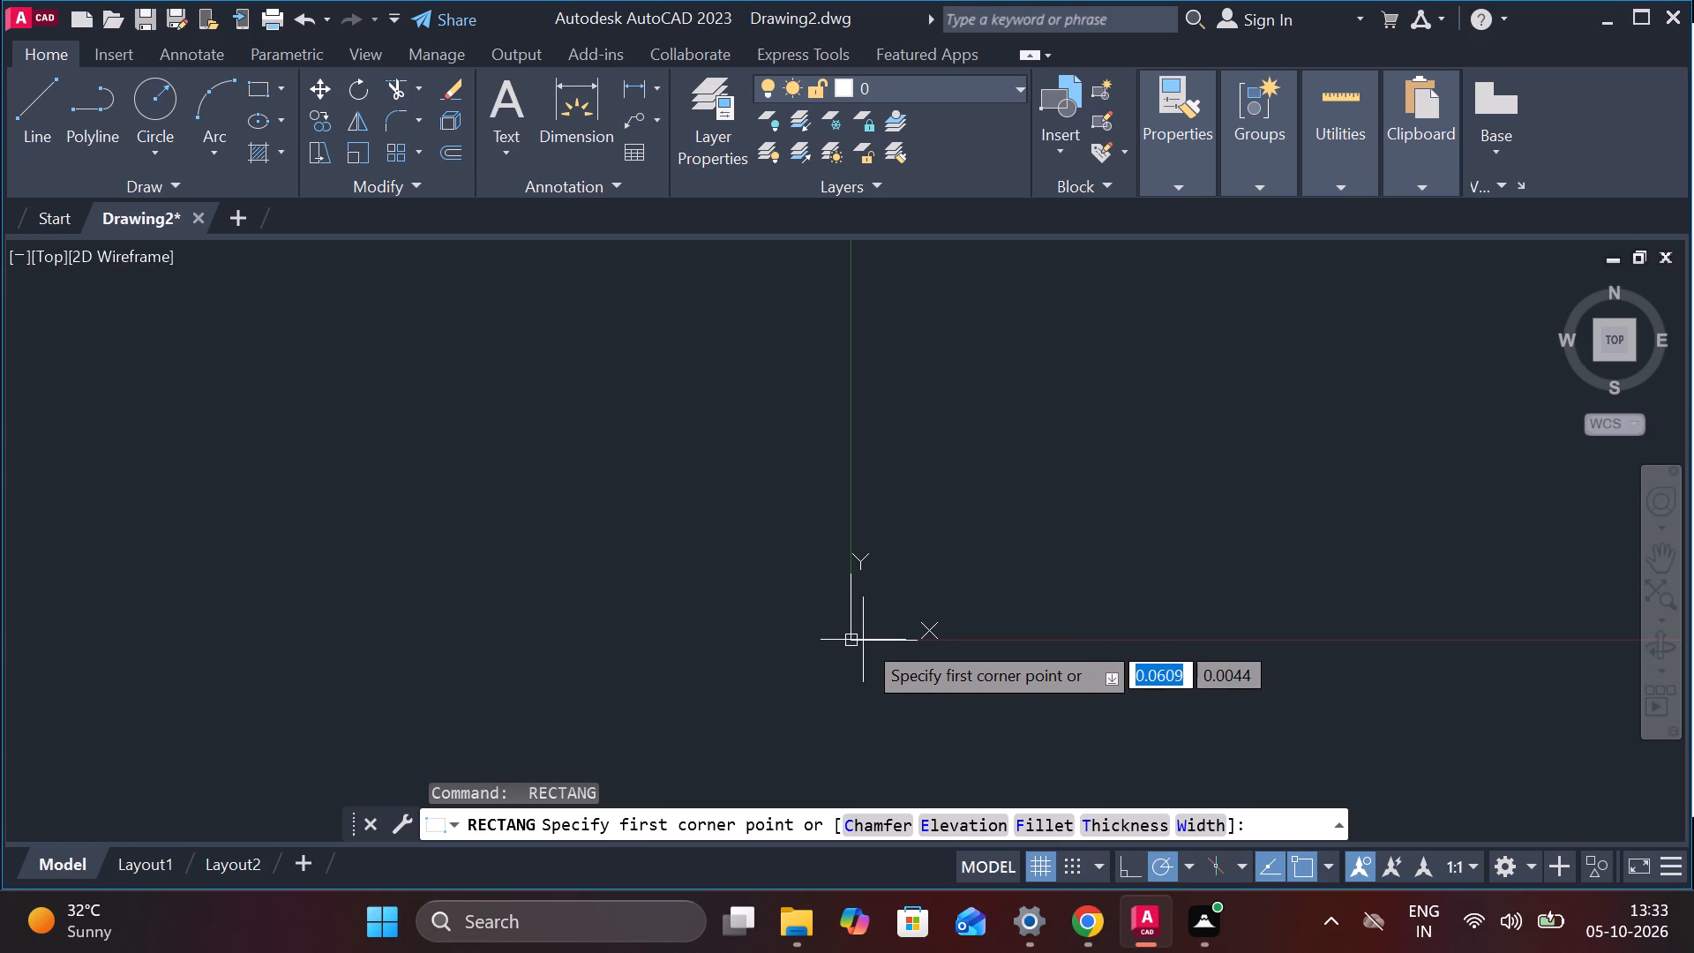
scroll(833, 639, "up", 3)
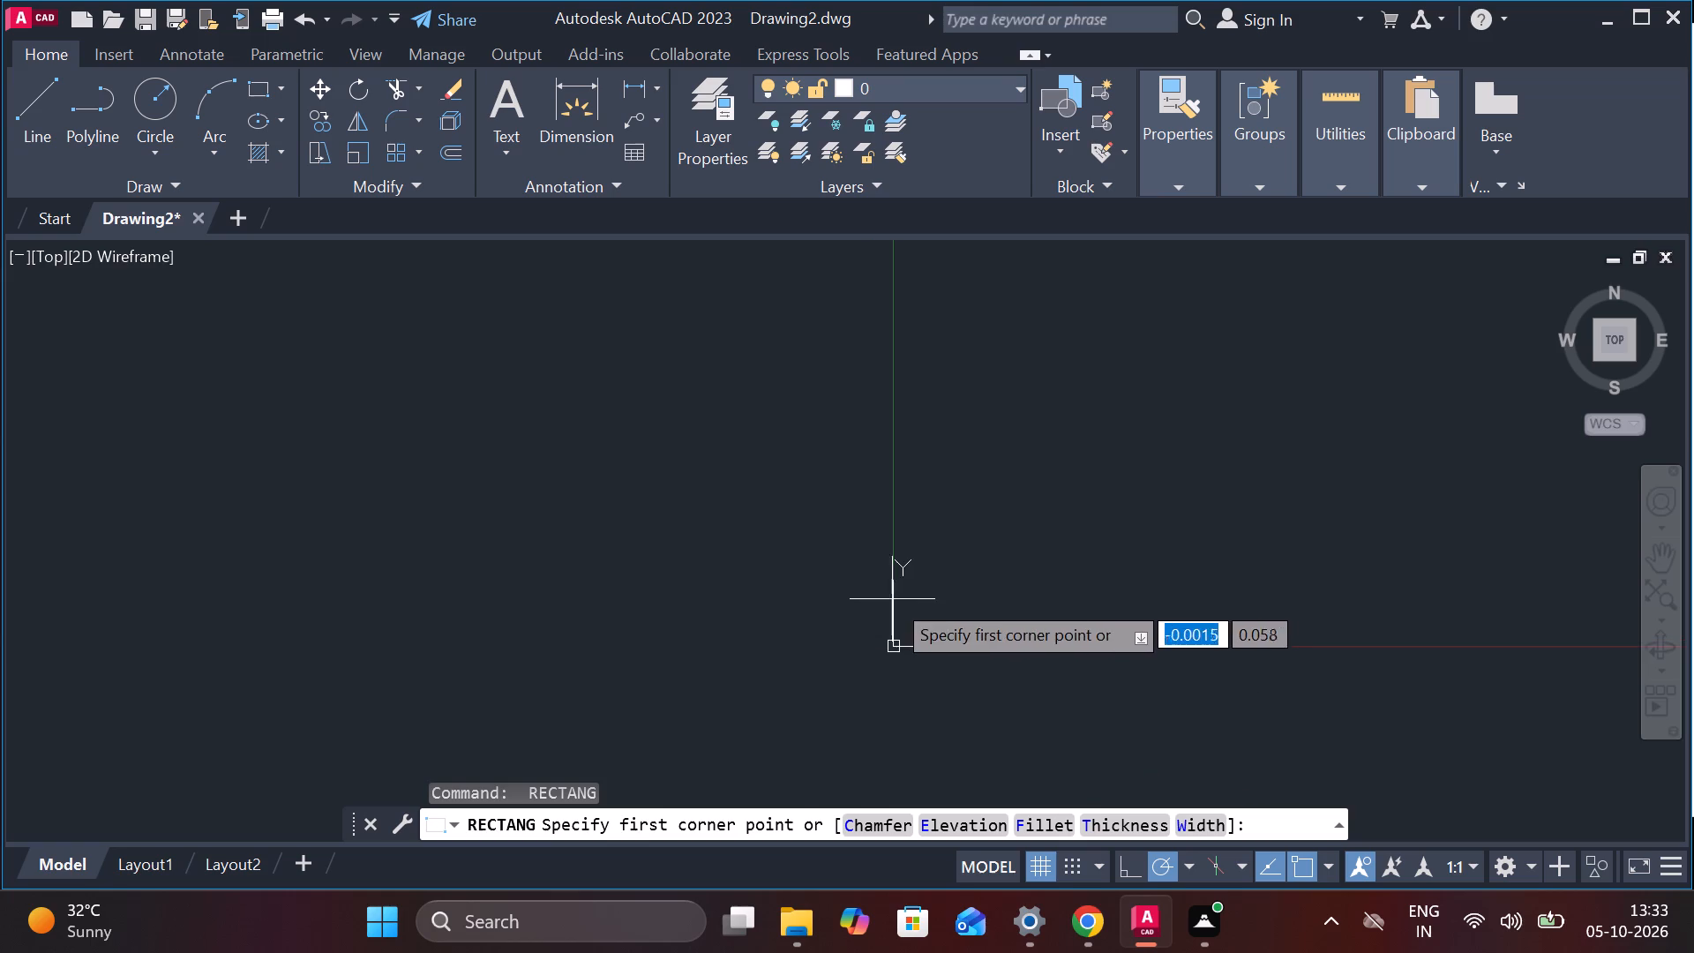
left_click(894, 647)
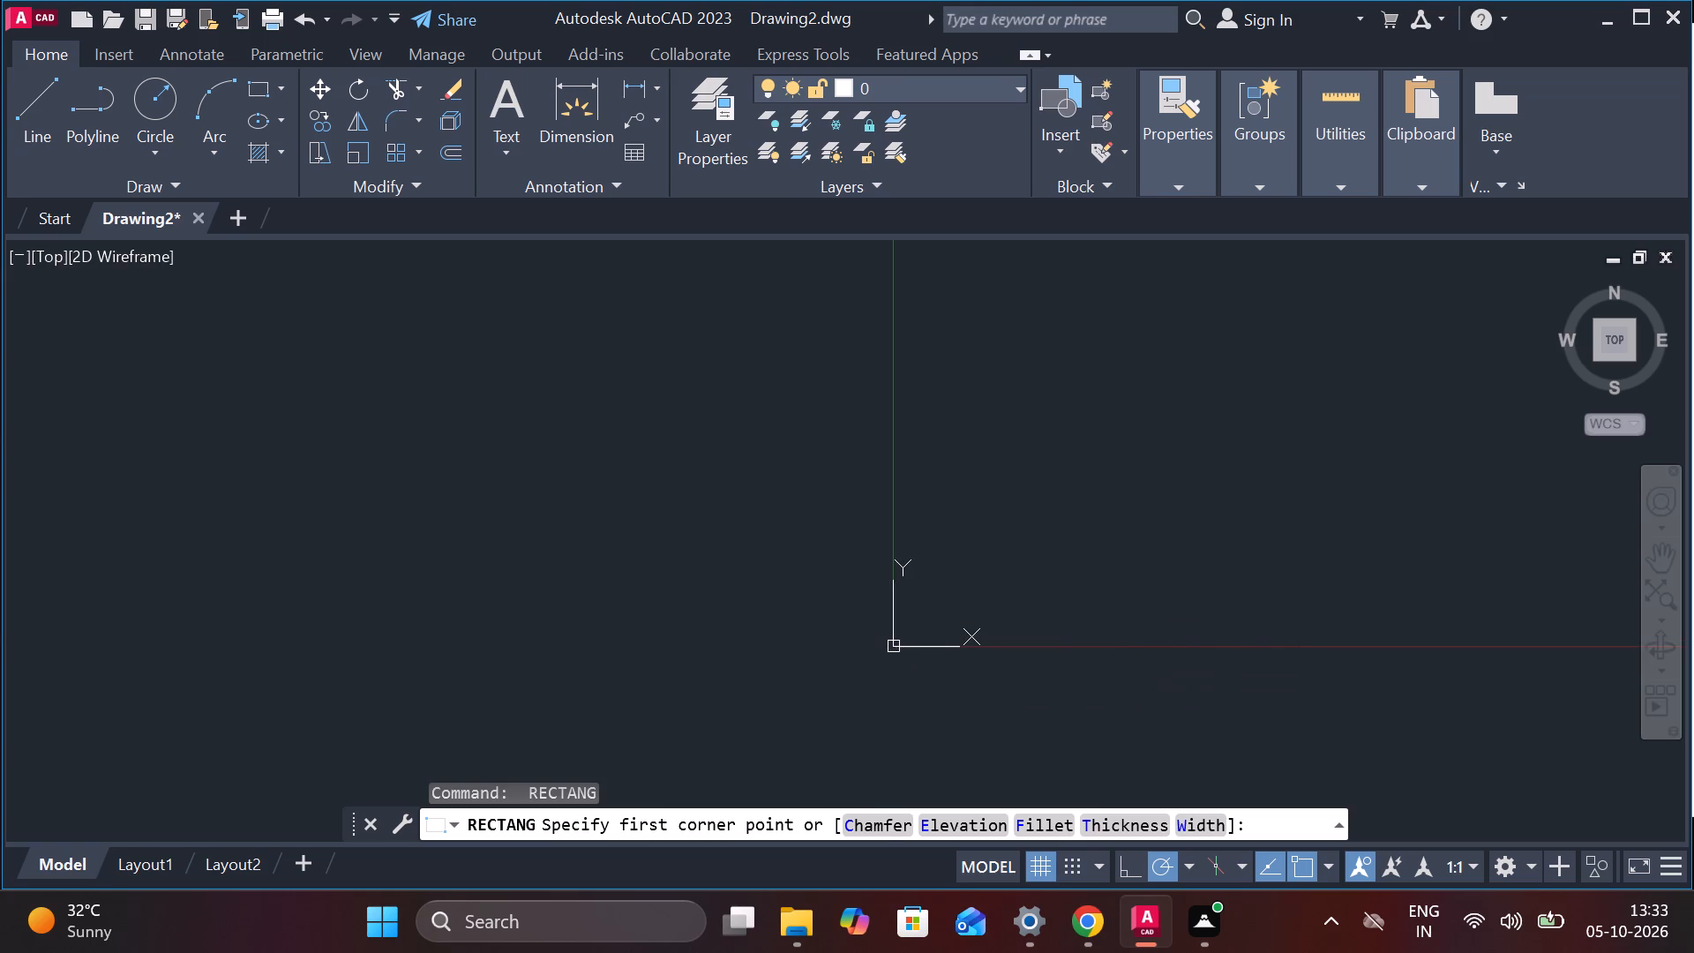
scroll(1118, 522, "down", 2)
middle_click_drag(1188, 422, 735, 788)
scroll(917, 460, "down", 2)
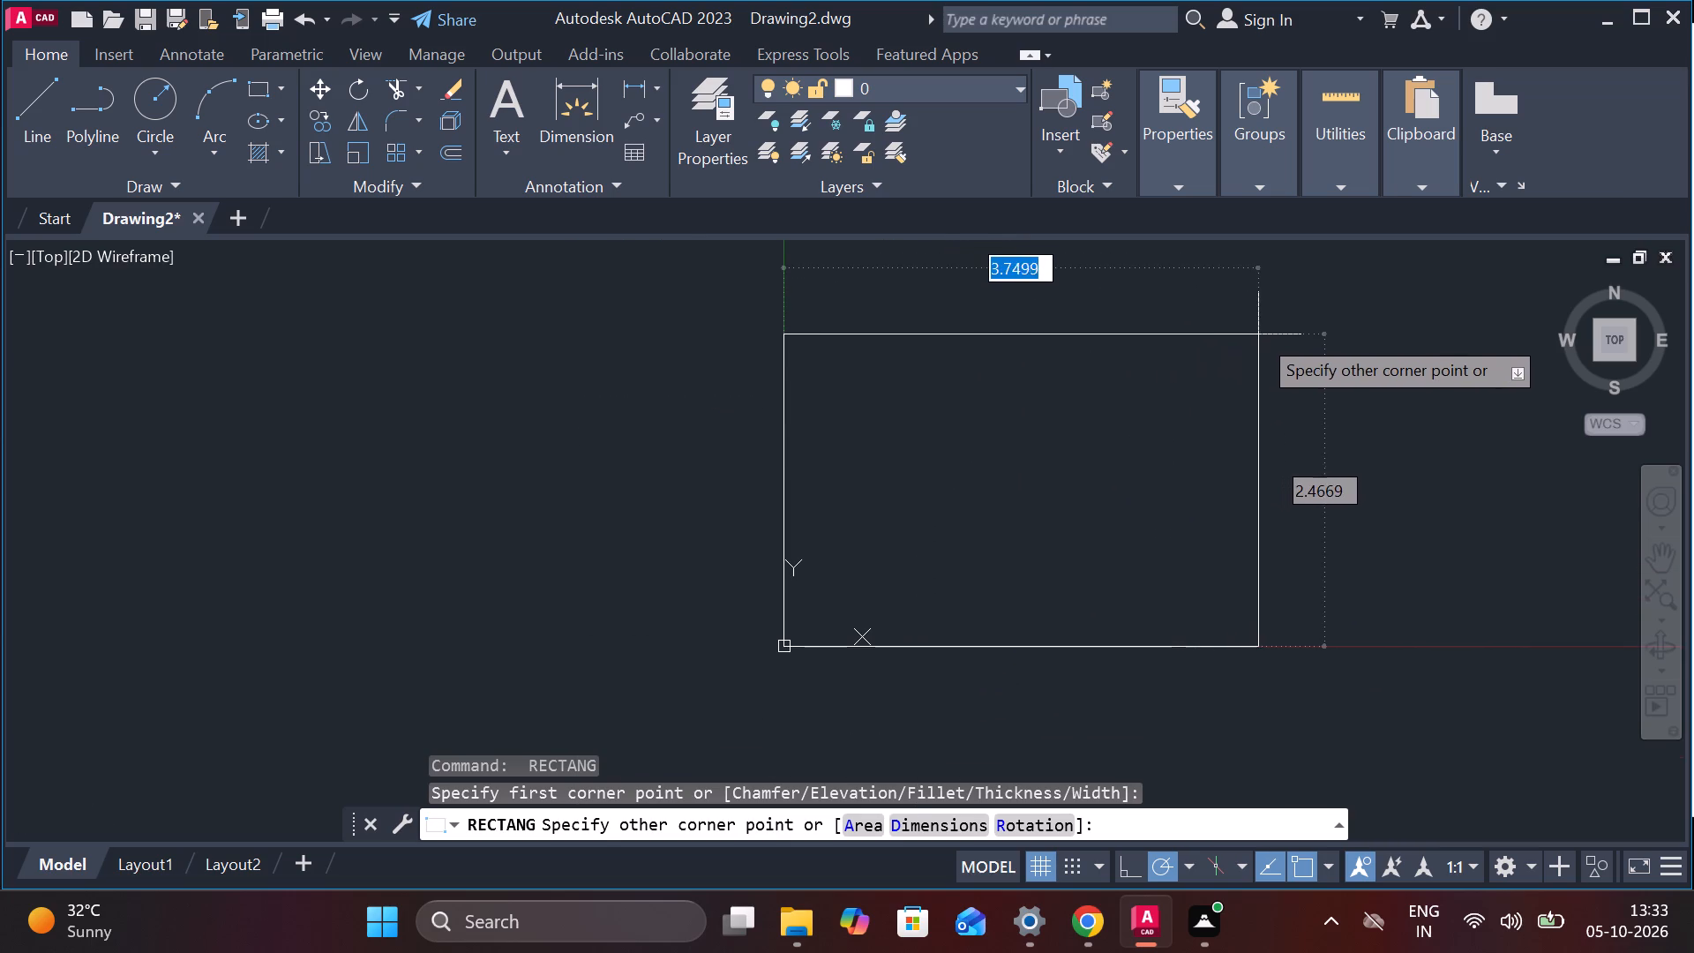
scroll(1289, 324, "down", 3)
scroll(1289, 324, "up", 2)
middle_click_drag(1289, 324, 780, 497)
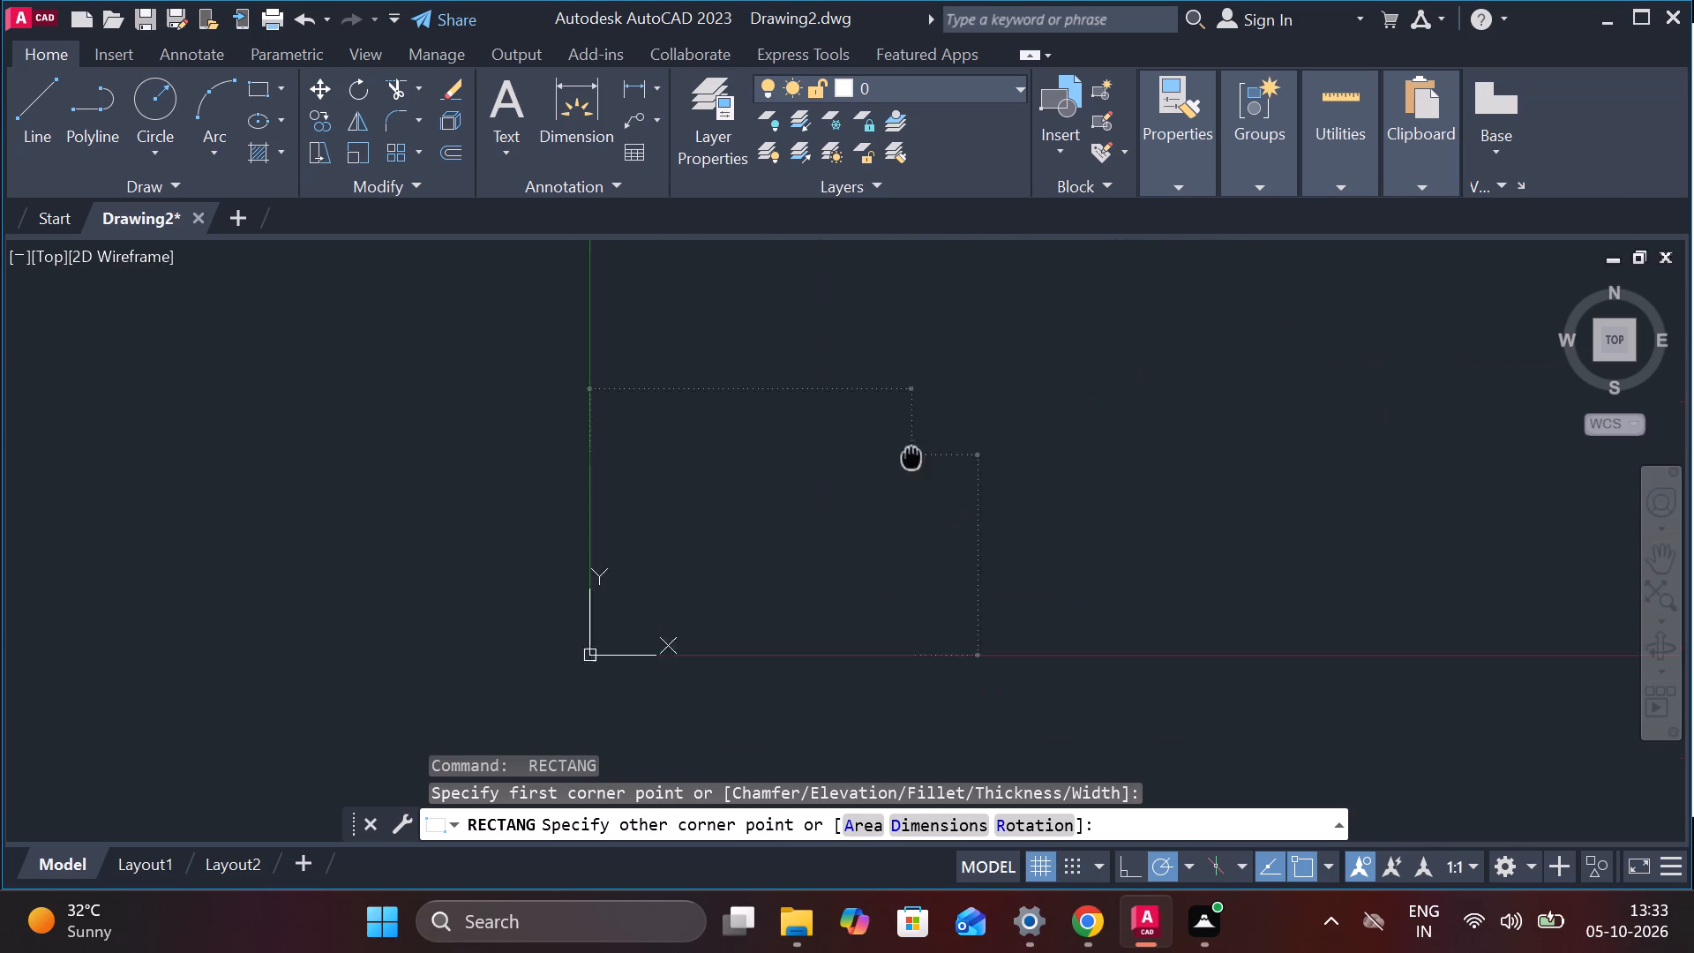
middle_click_drag(780, 497, 757, 502)
scroll(1023, 304, "down", 4)
middle_click_drag(1107, 322, 296, 845)
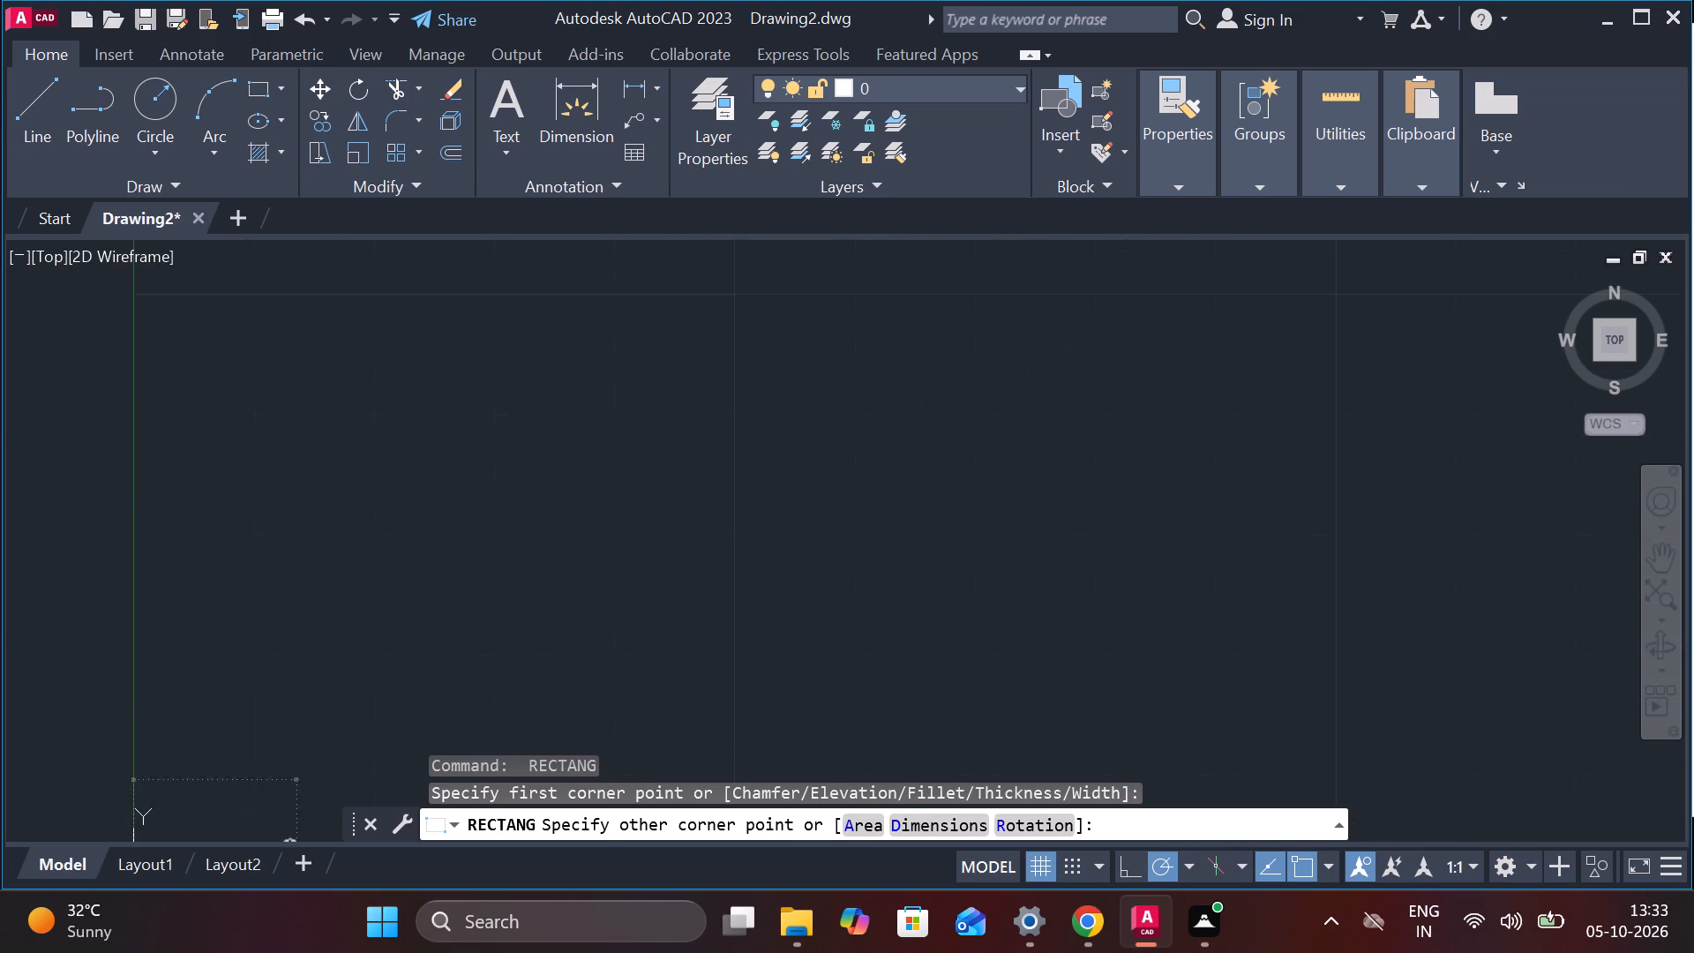
scroll(542, 449, "down", 8)
scroll(793, 365, "down", 1)
middle_click_drag(742, 519, 708, 649)
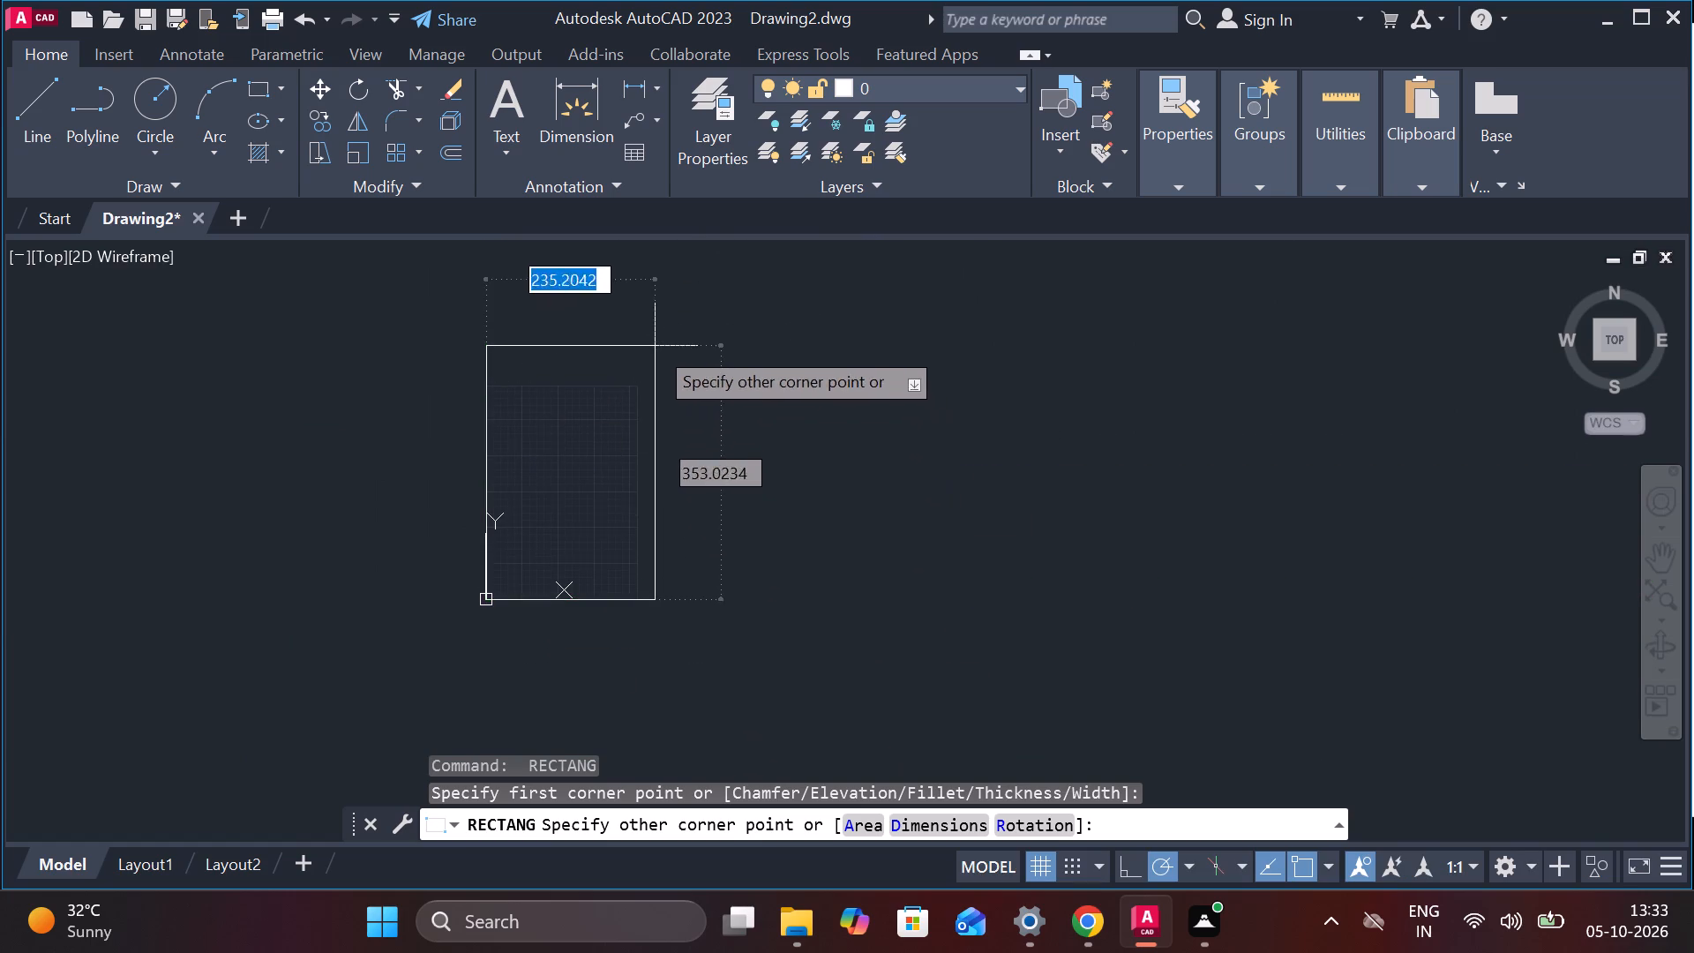
scroll(651, 362, "up", 4)
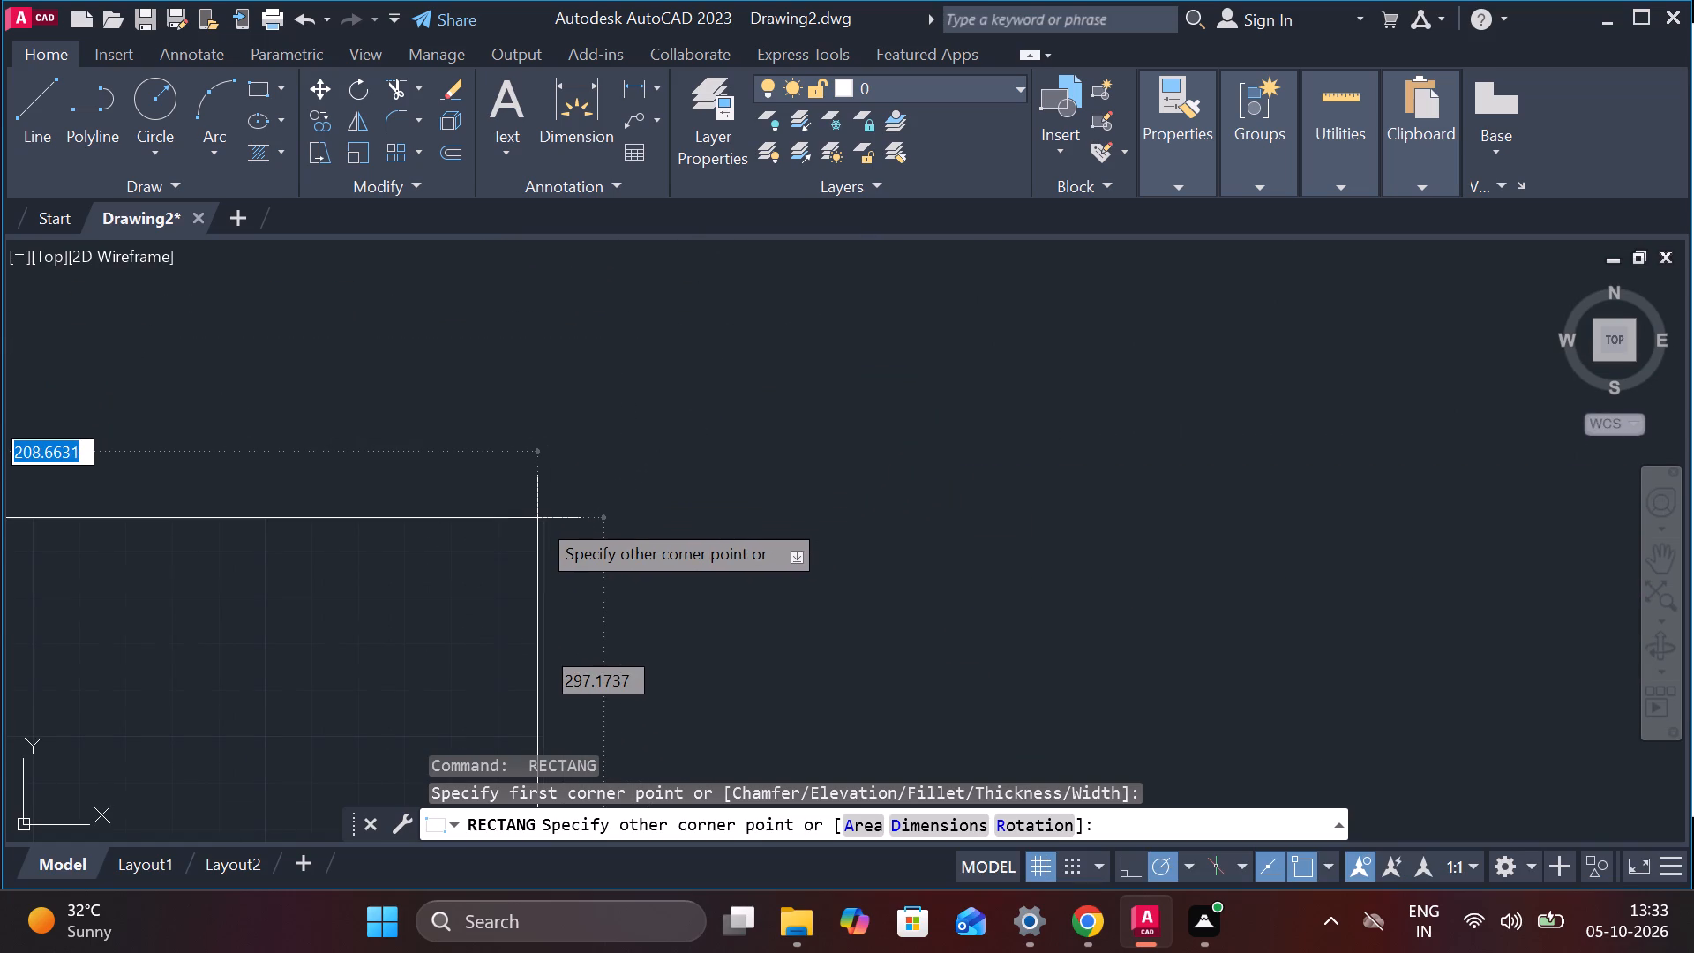
scroll(537, 518, "up", 3)
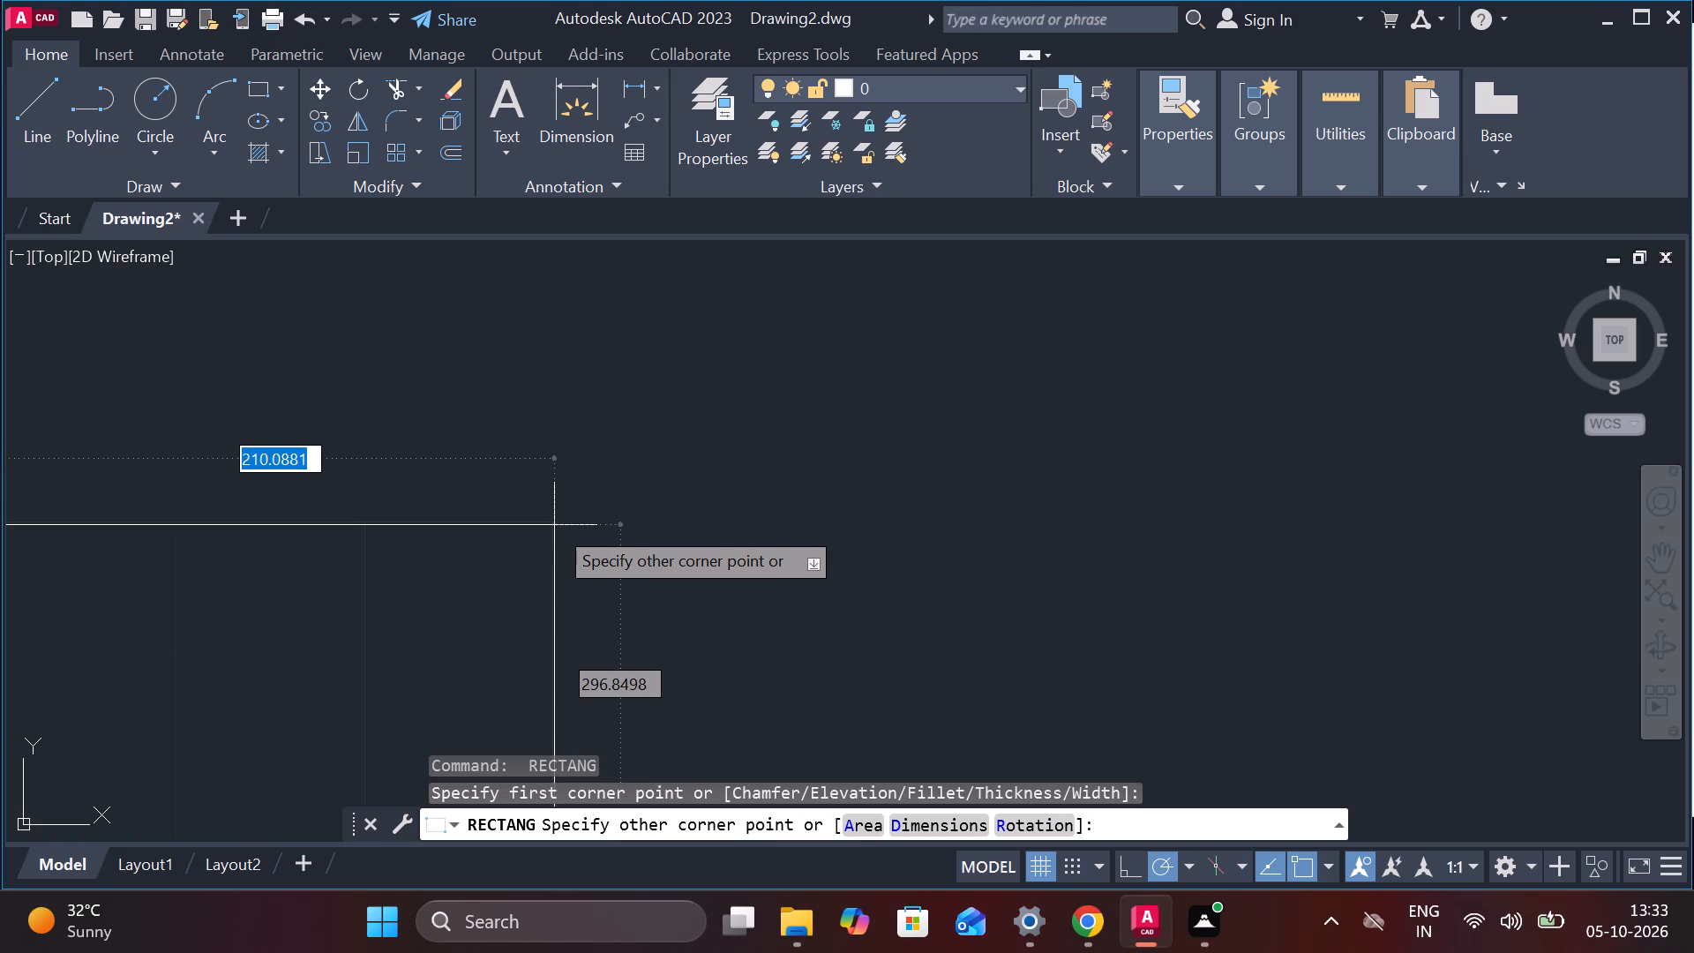
scroll(554, 525, "down", 1)
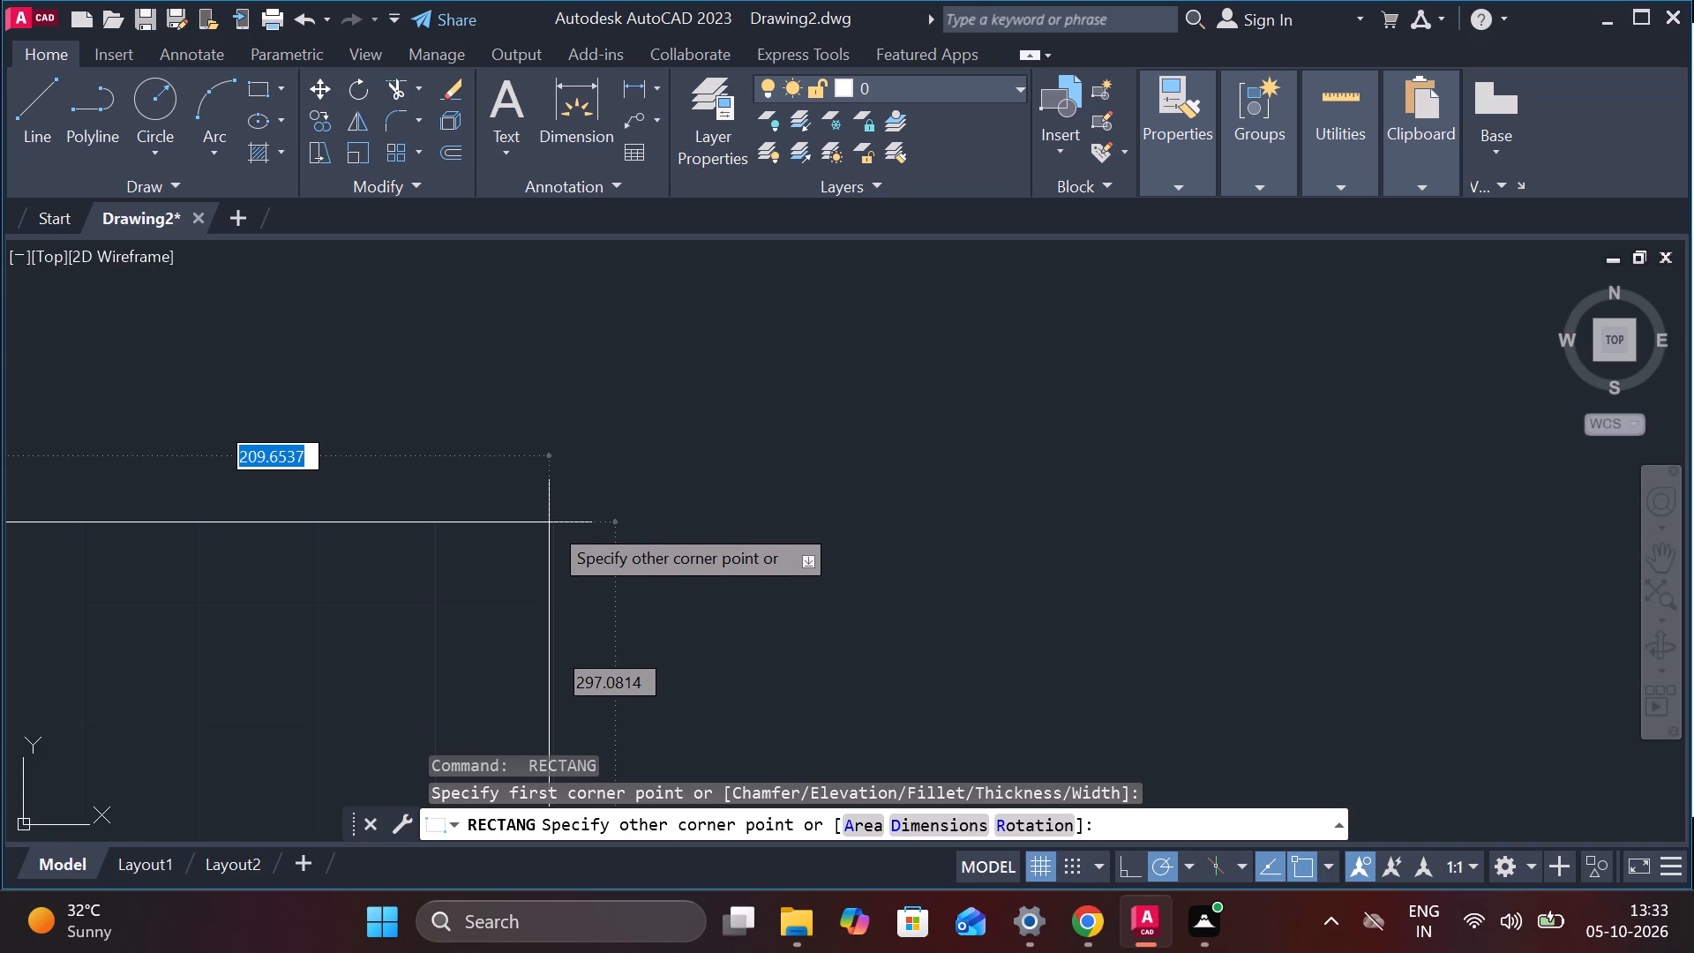
left_click(548, 524)
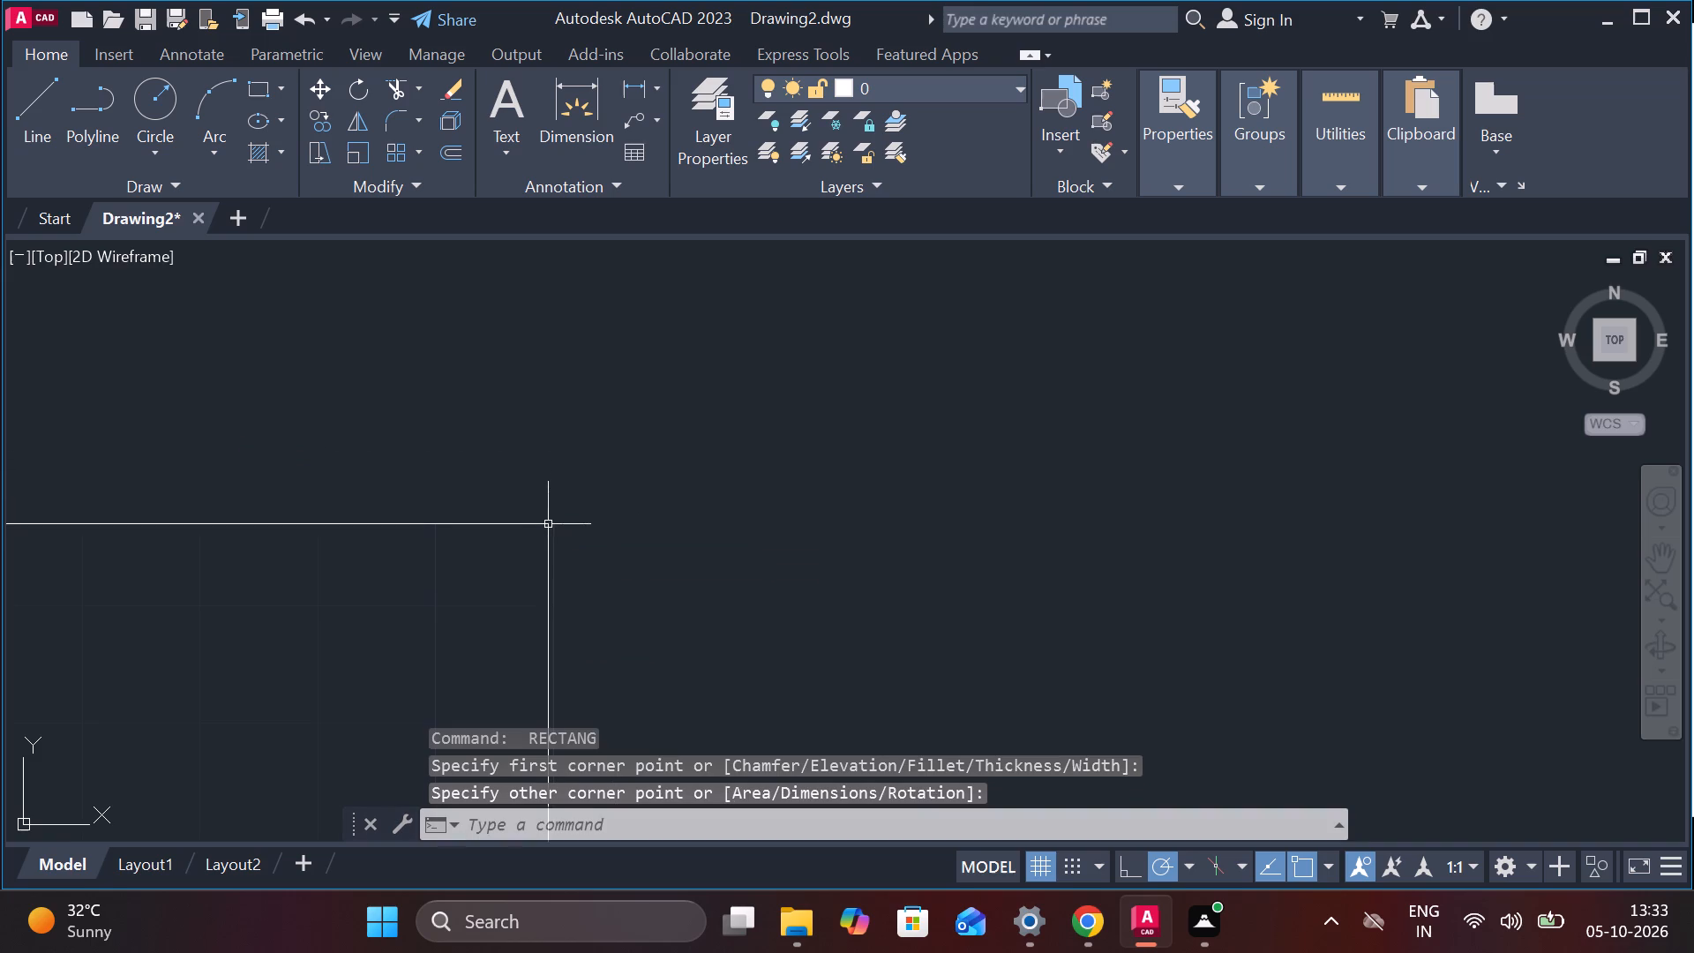
Draw a horizontal line across the rectangle, starting on its right edge 38.1 above the lower-right corner and ending on the left edge.
scroll(642, 472, "down", 4)
scroll(813, 445, "down", 6)
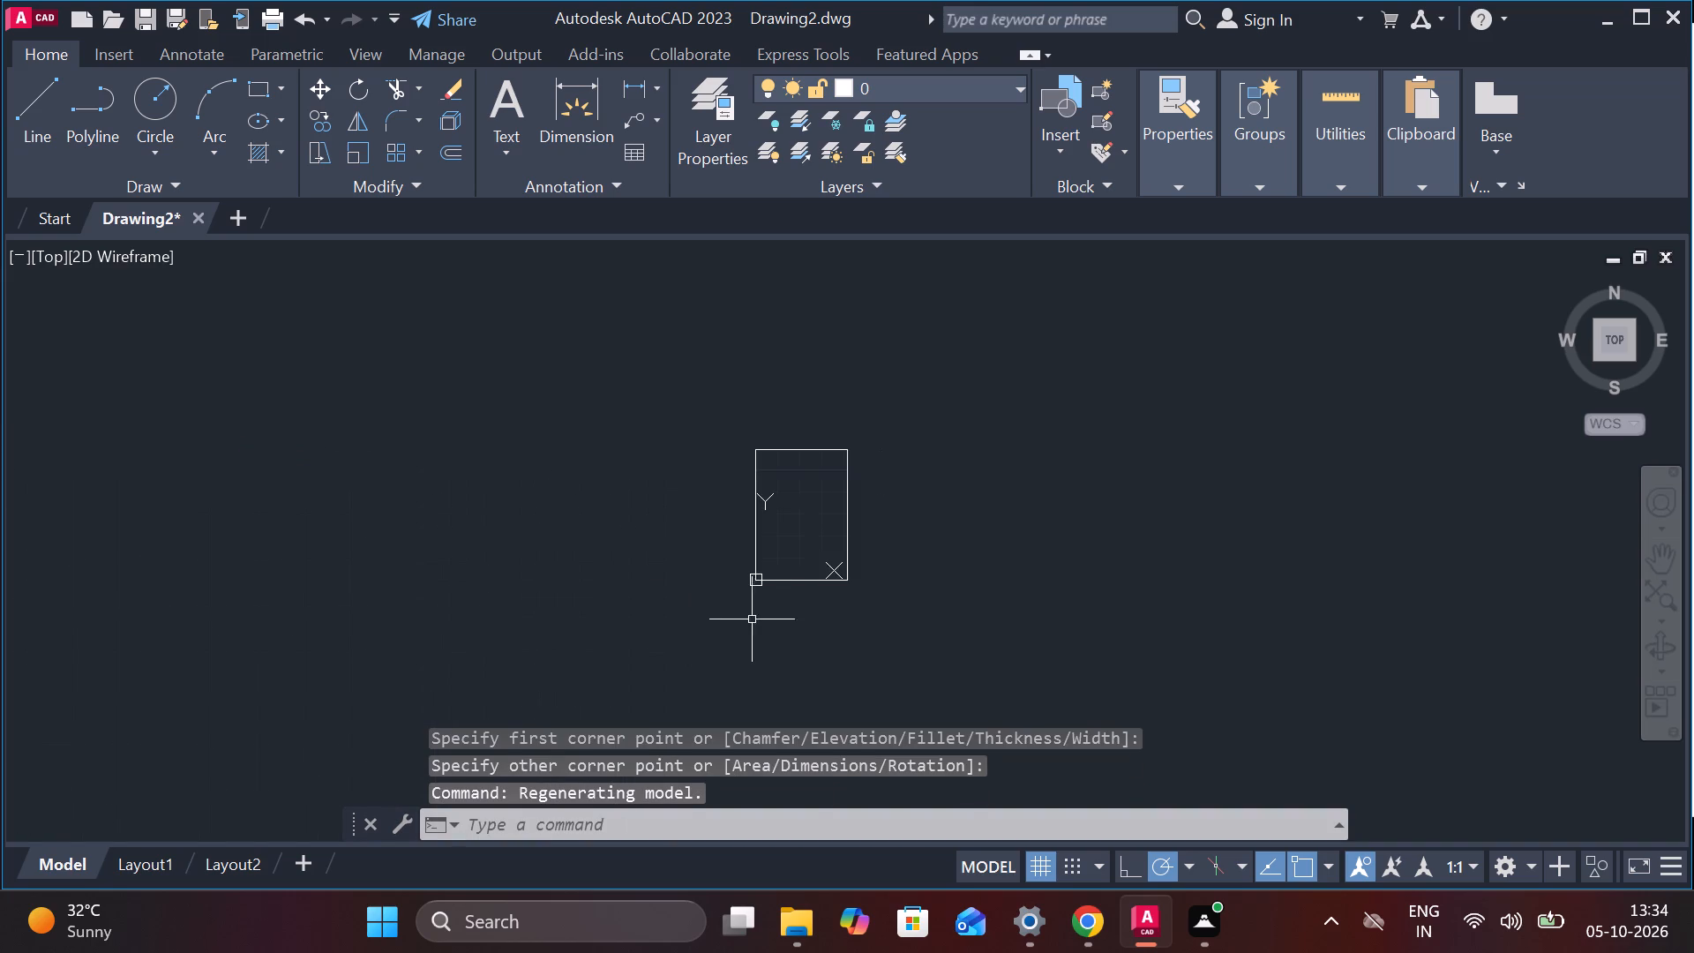
scroll(752, 618, "up", 4)
scroll(861, 518, "up", 3)
middle_click_drag(1040, 386, 362, 679)
scroll(544, 559, "down", 1)
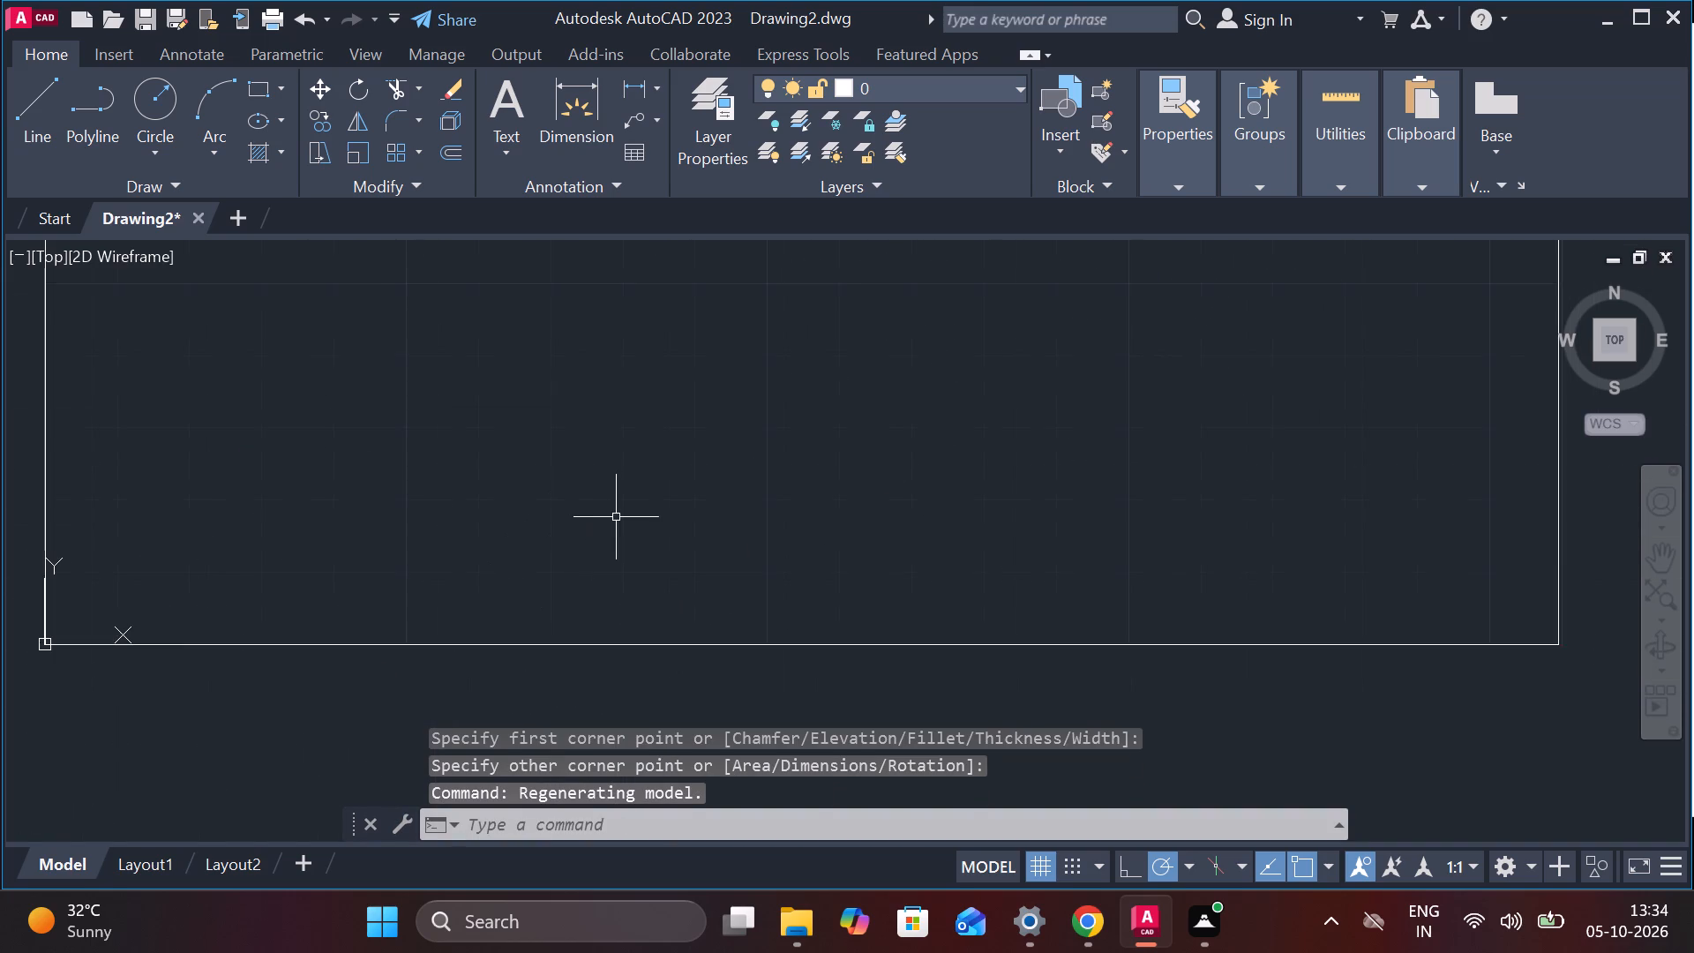
scroll(616, 517, "down", 1)
key("l")
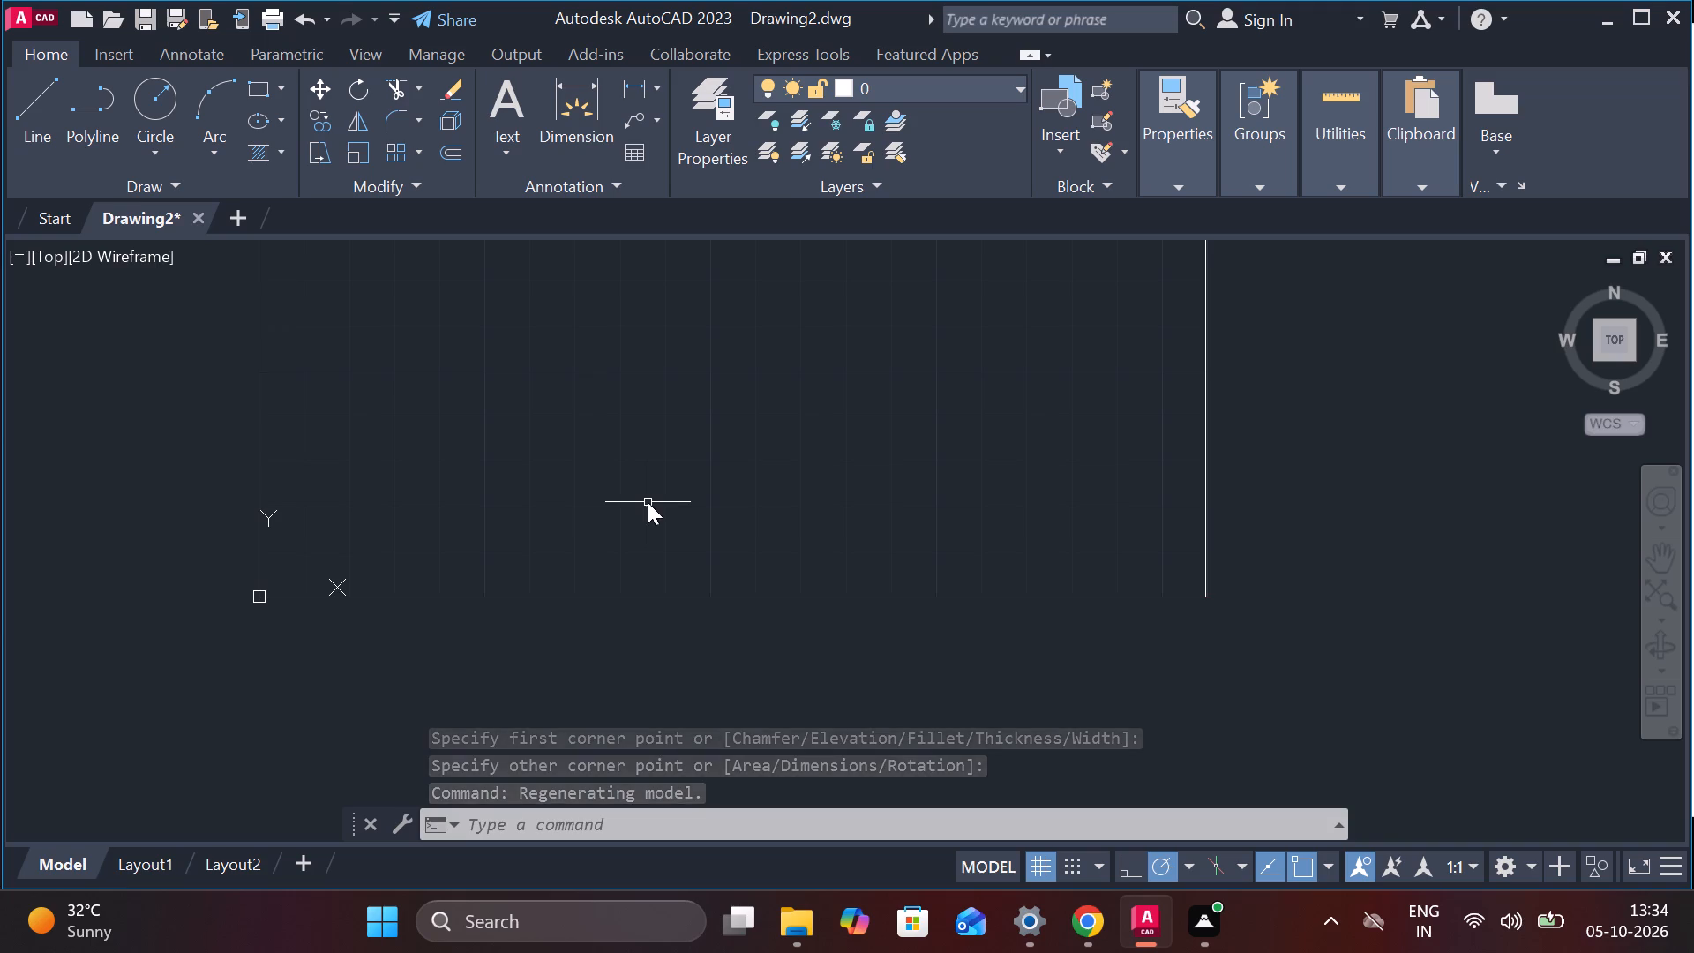
key("Return")
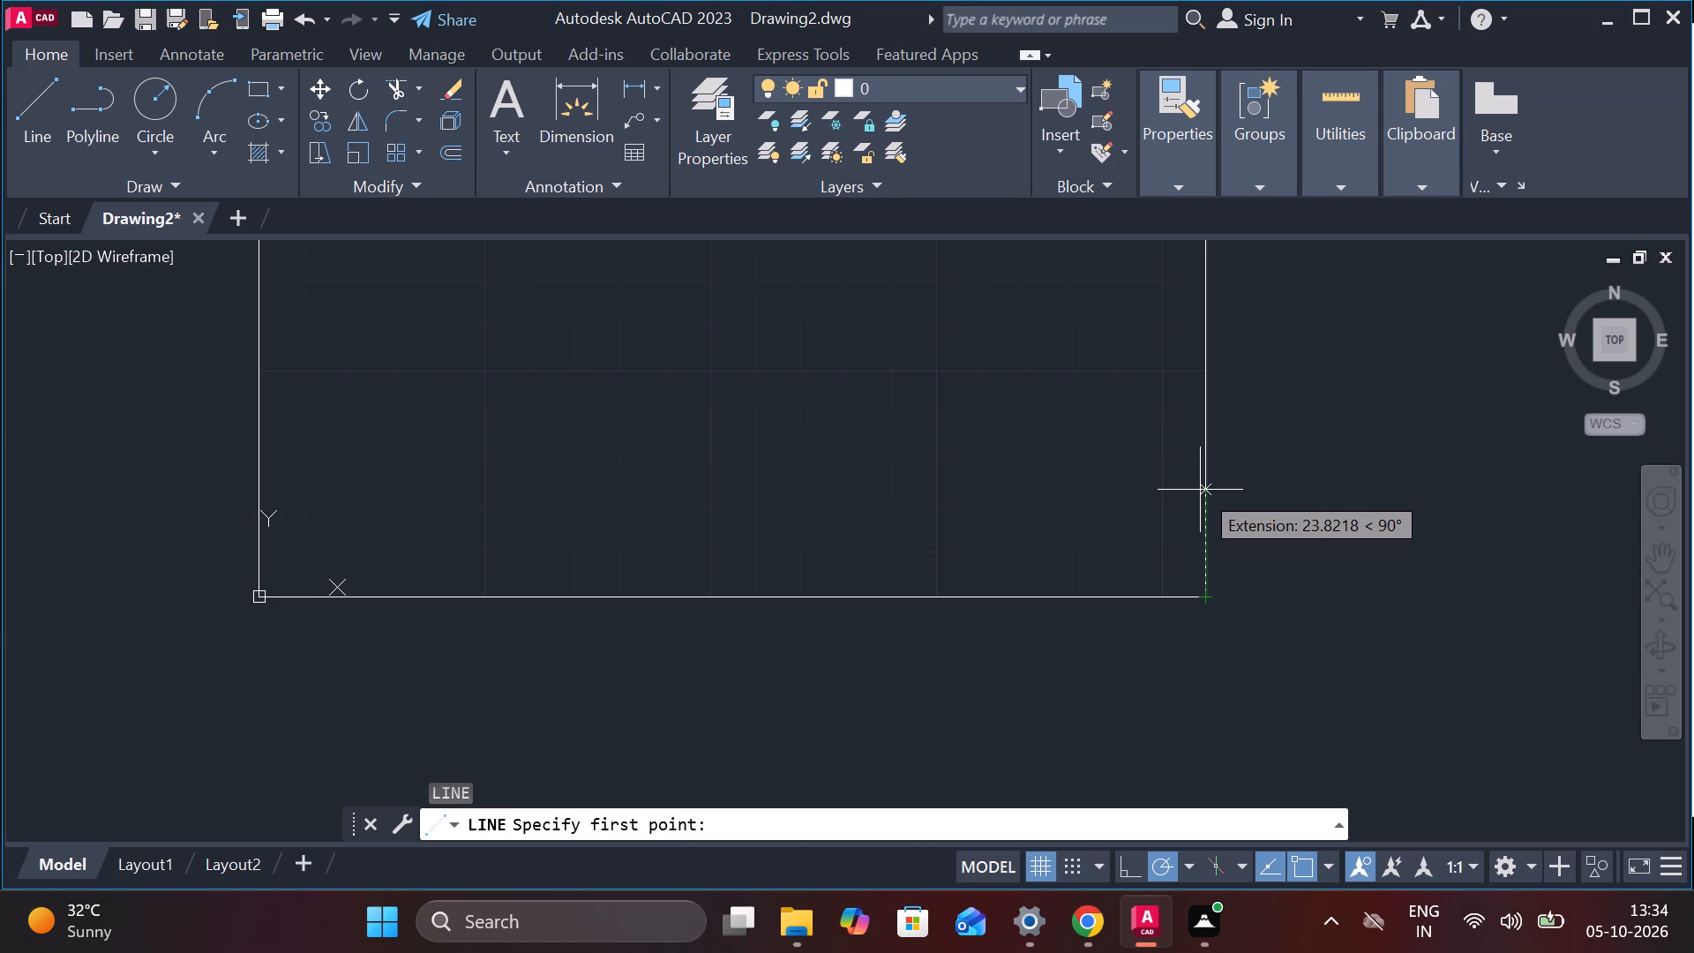
key("3")
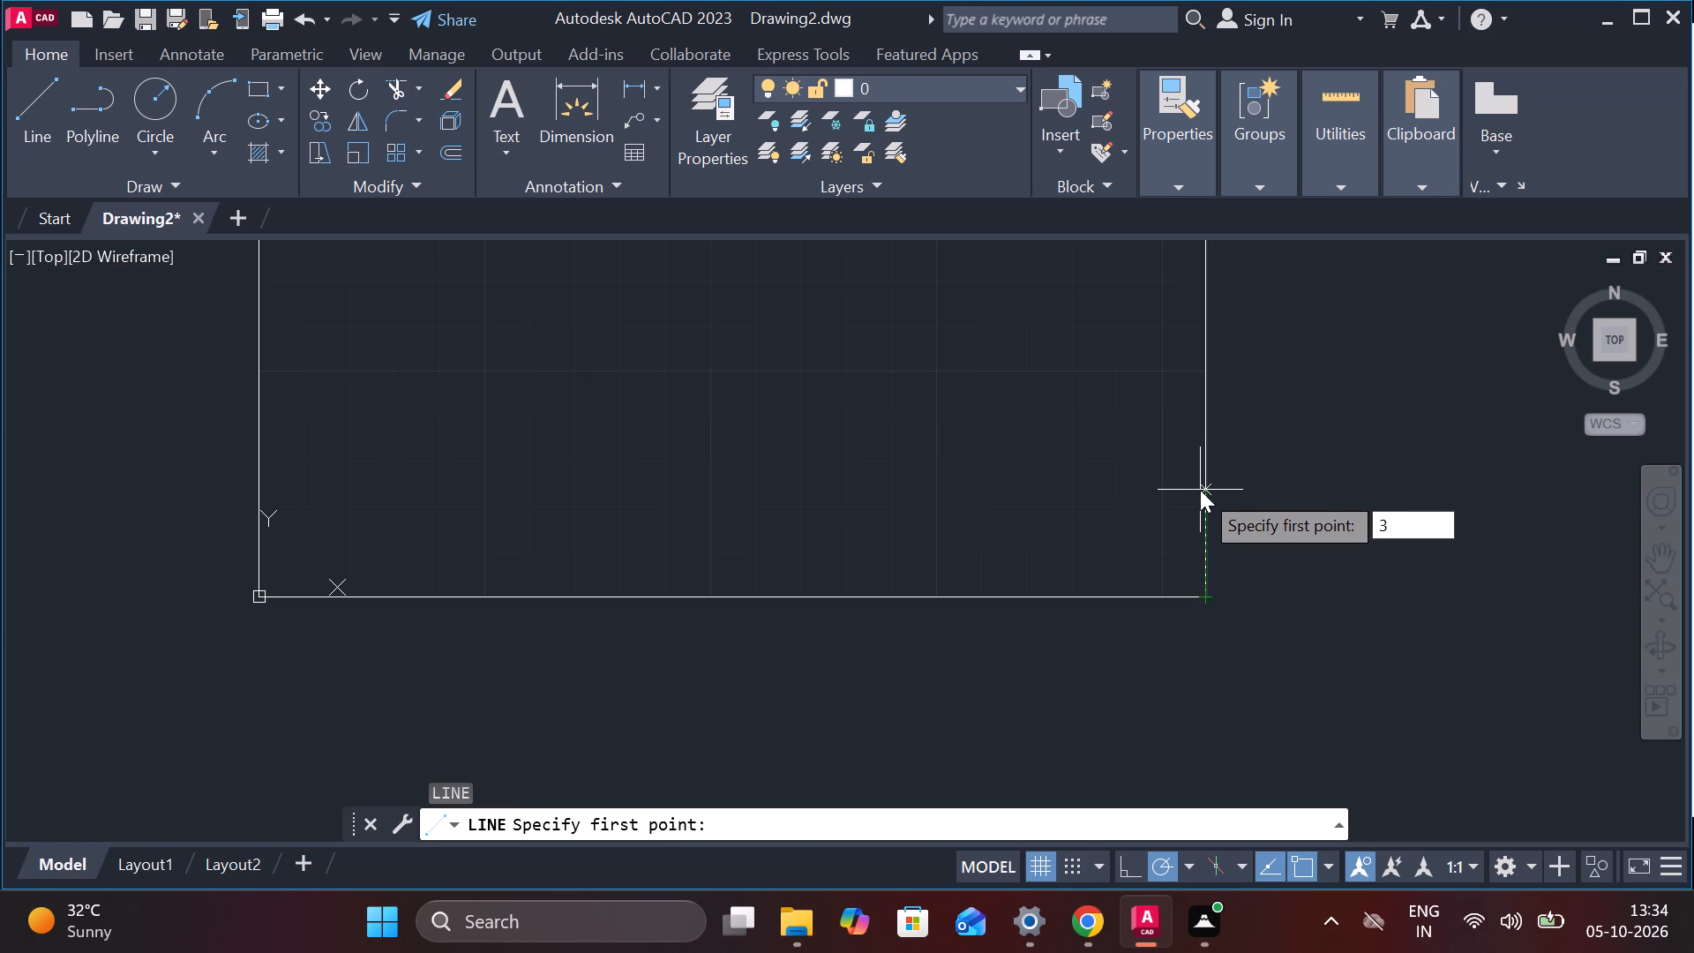
key("8")
type(".1")
key("Return")
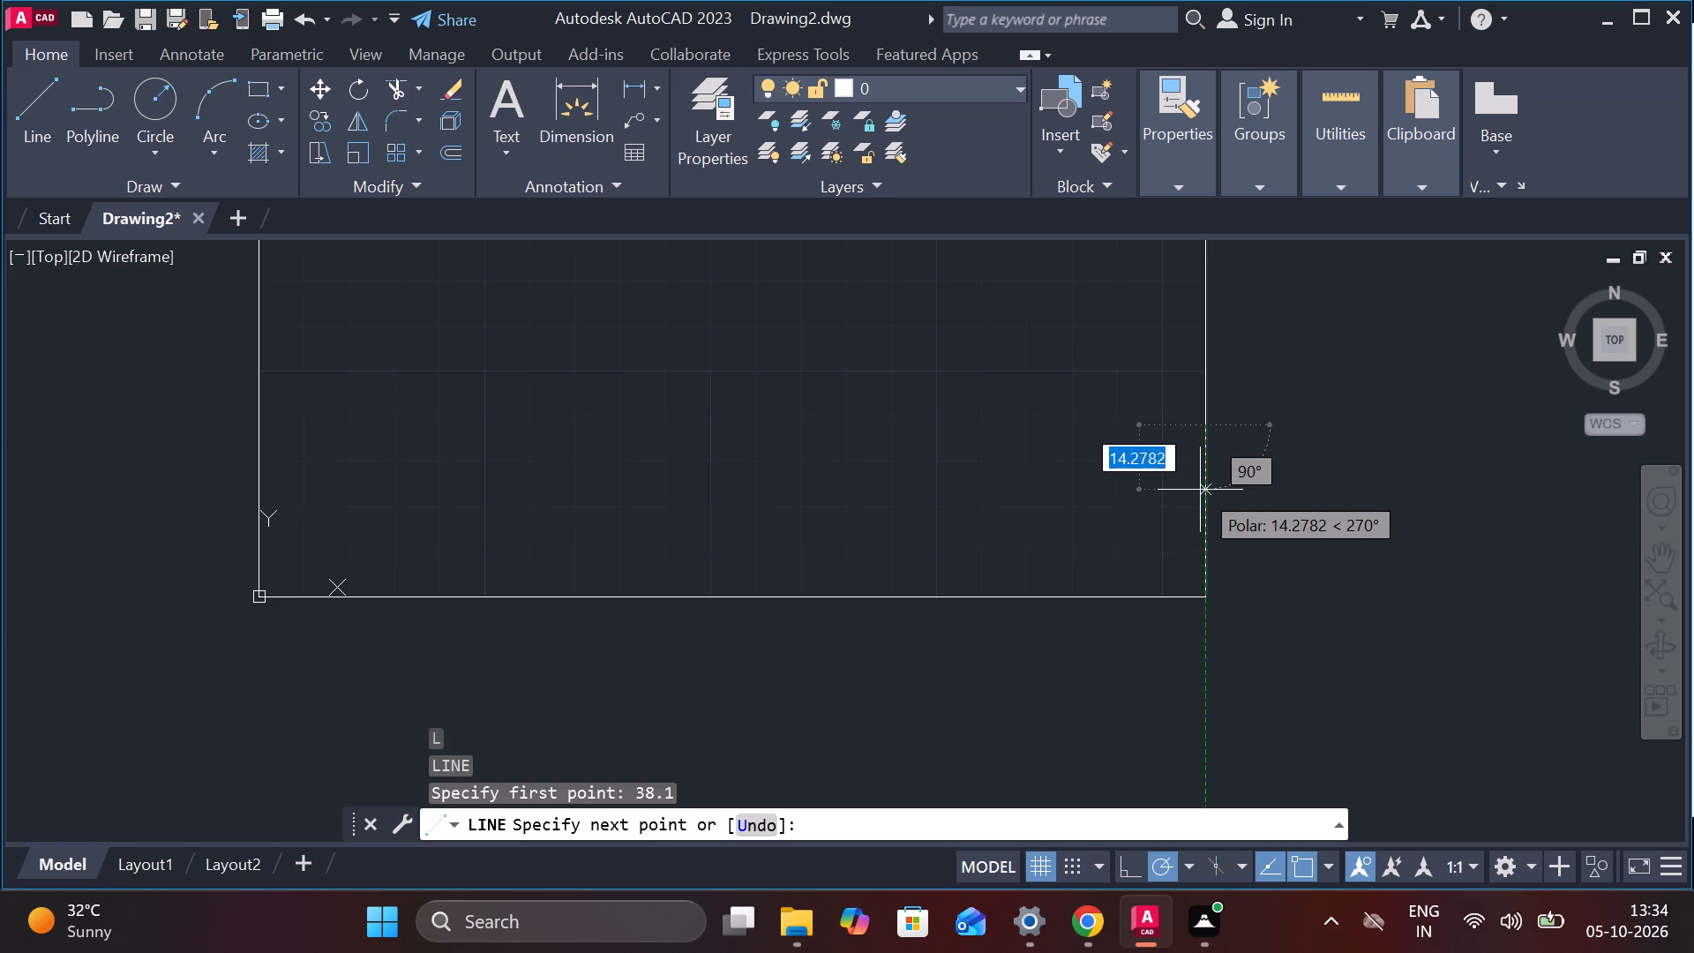
scroll(559, 467, "down", 3)
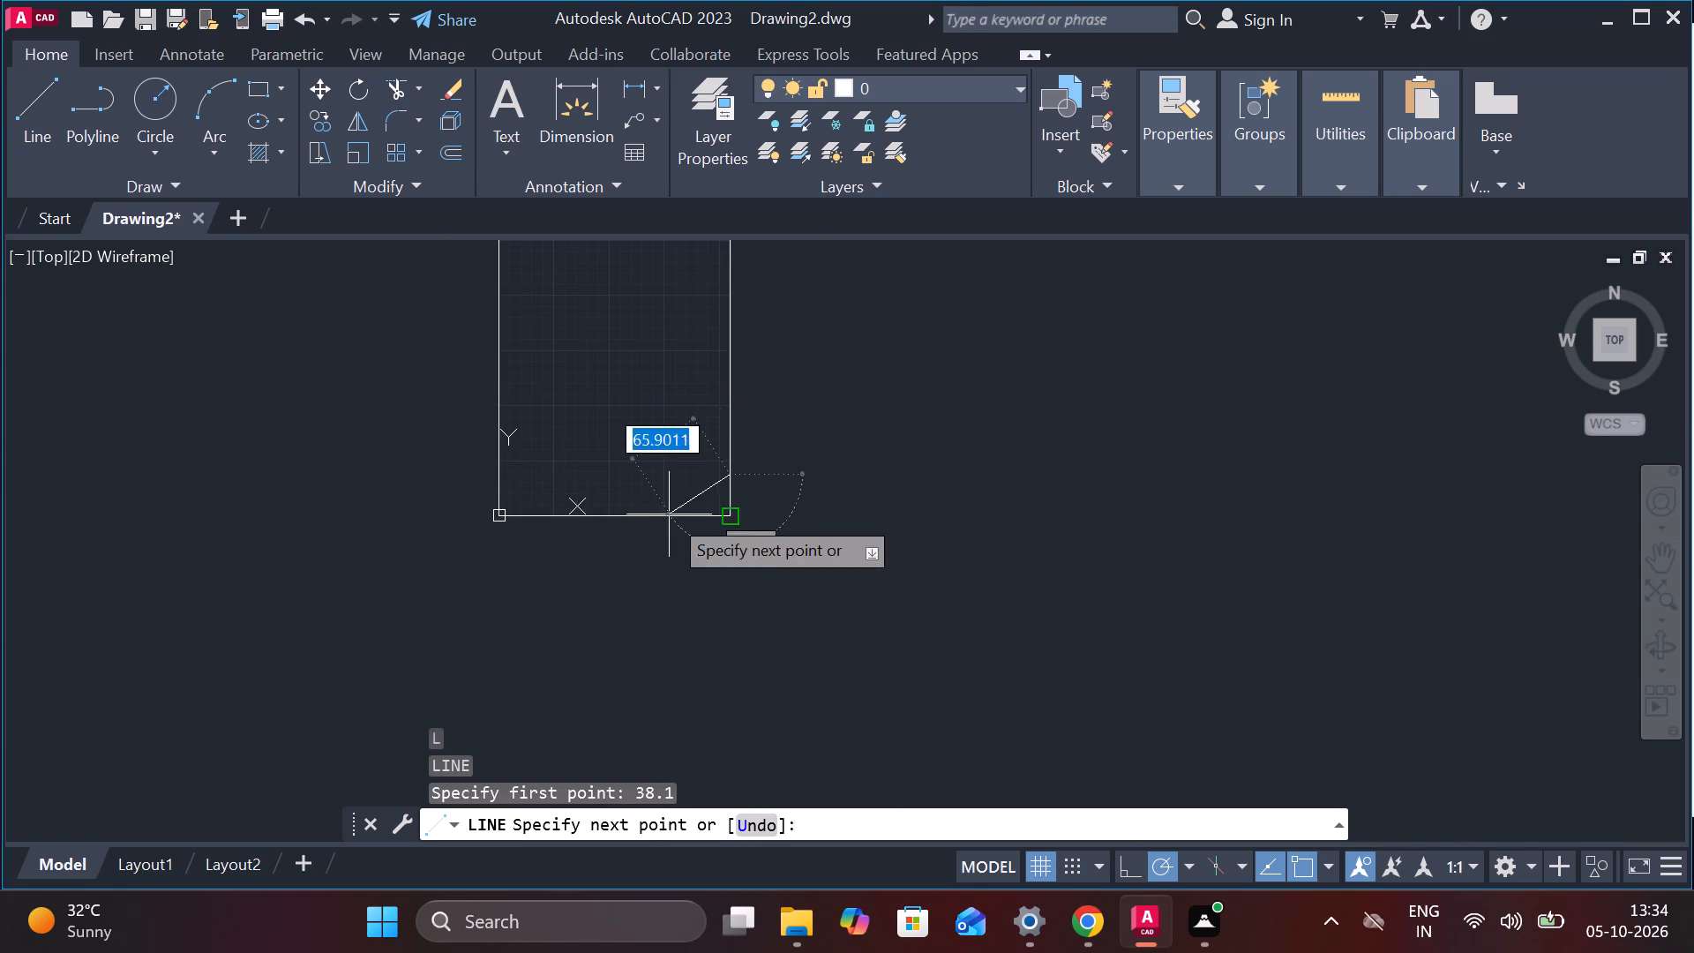
scroll(551, 351, "up", 3)
scroll(574, 394, "down", 2)
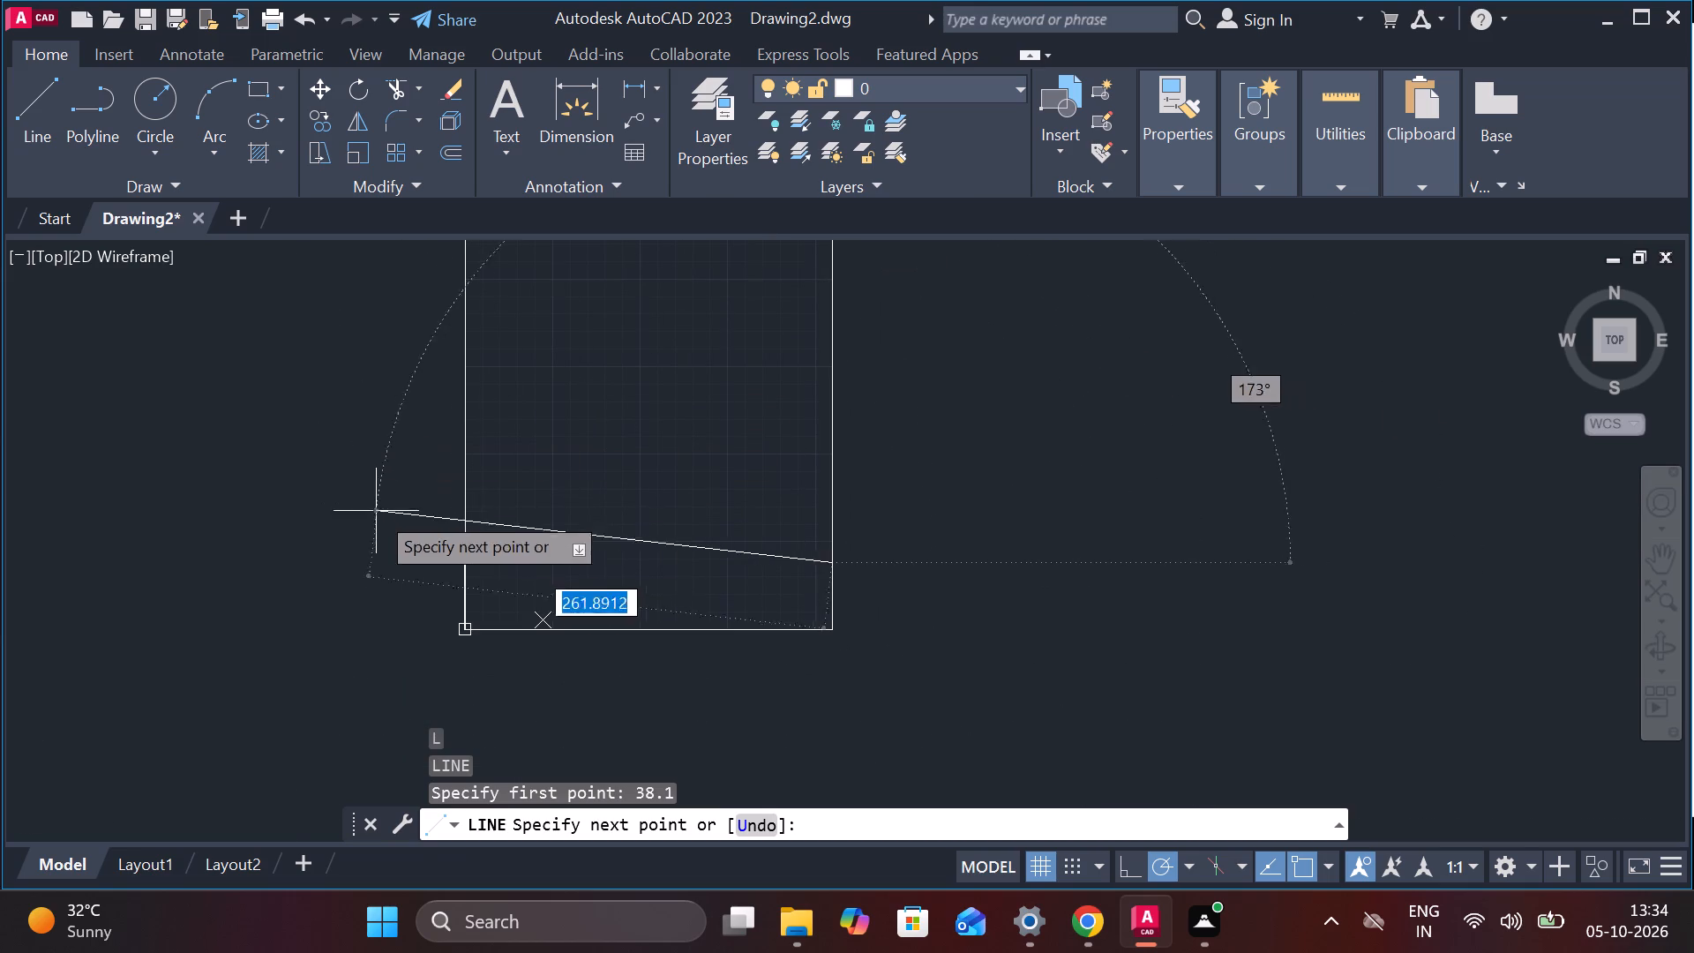
scroll(490, 571, "up", 3)
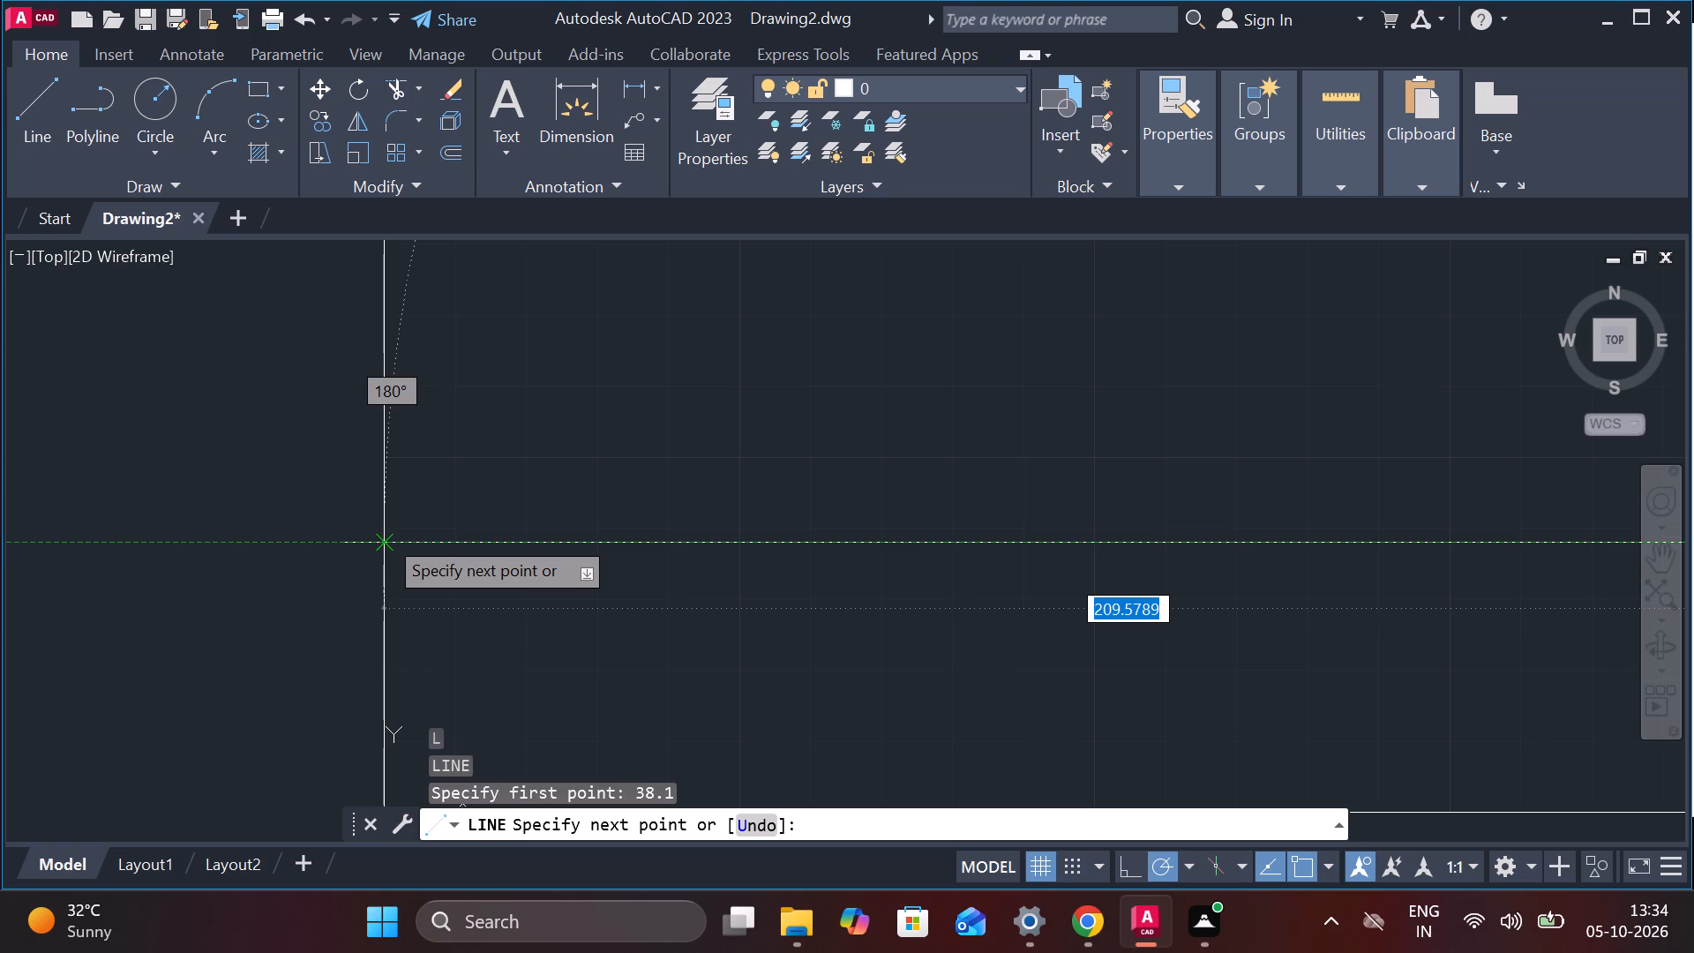
scroll(384, 535, "down", 1)
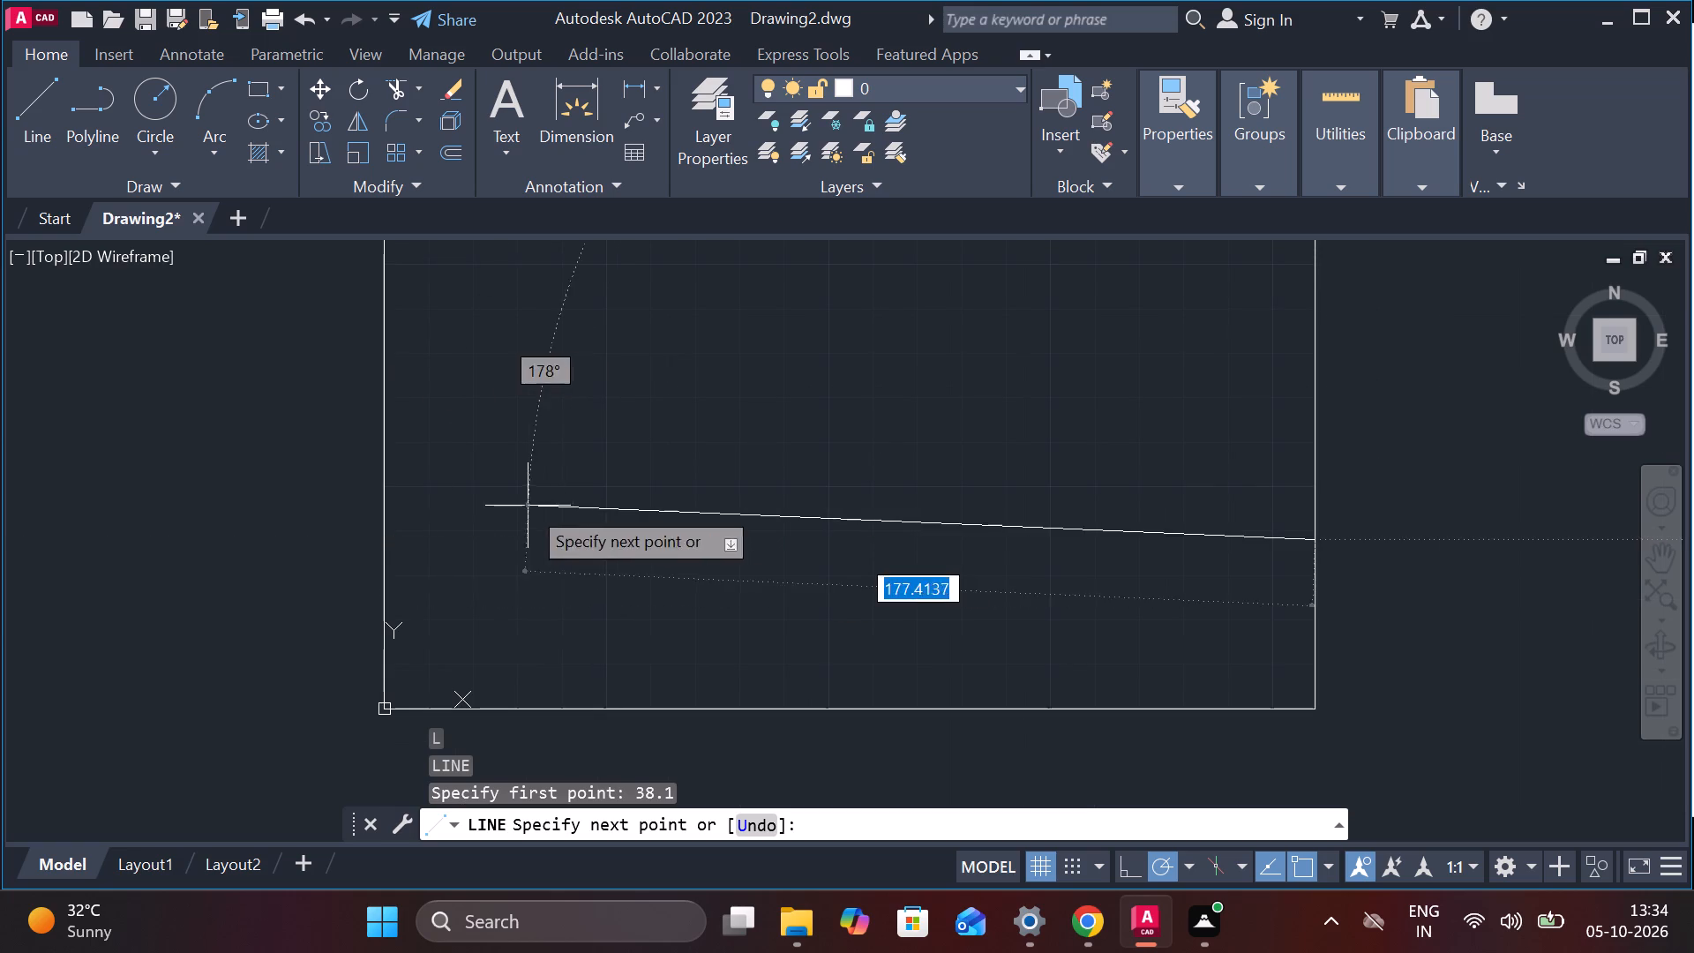
left_click(383, 540)
key("Escape")
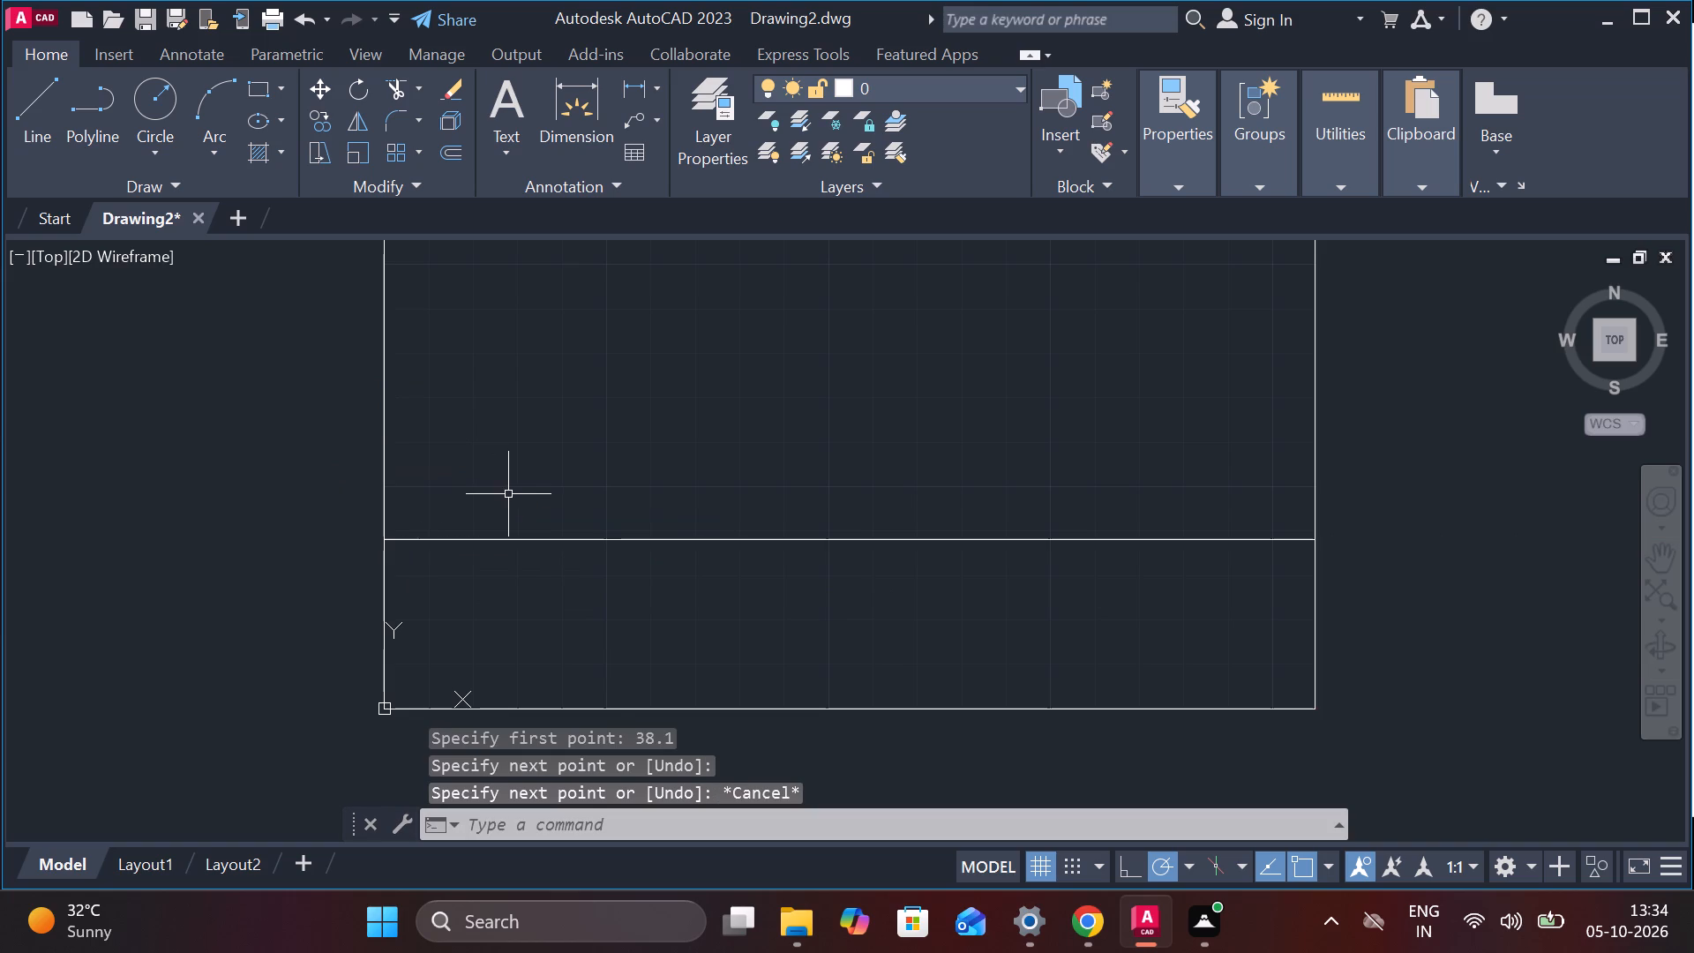
Draw a vertical line from the horizontal line, 101.6 in from its right end, down to the rectangle's bottom edge.
key("l")
key("Return")
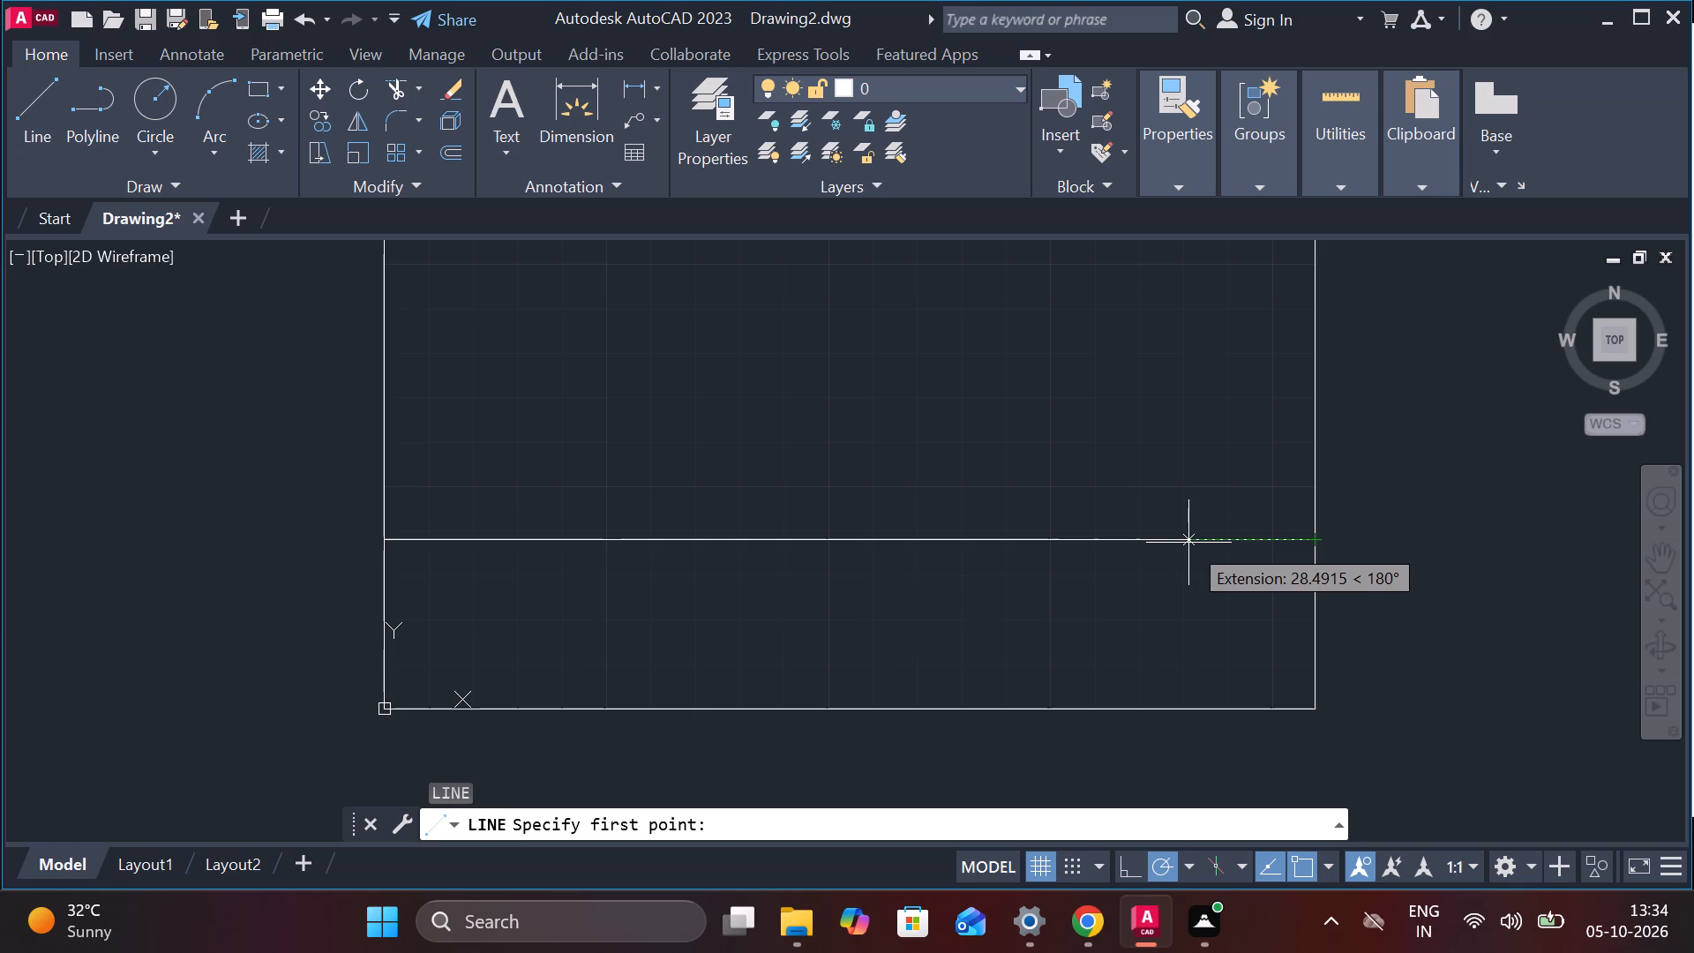
type("10")
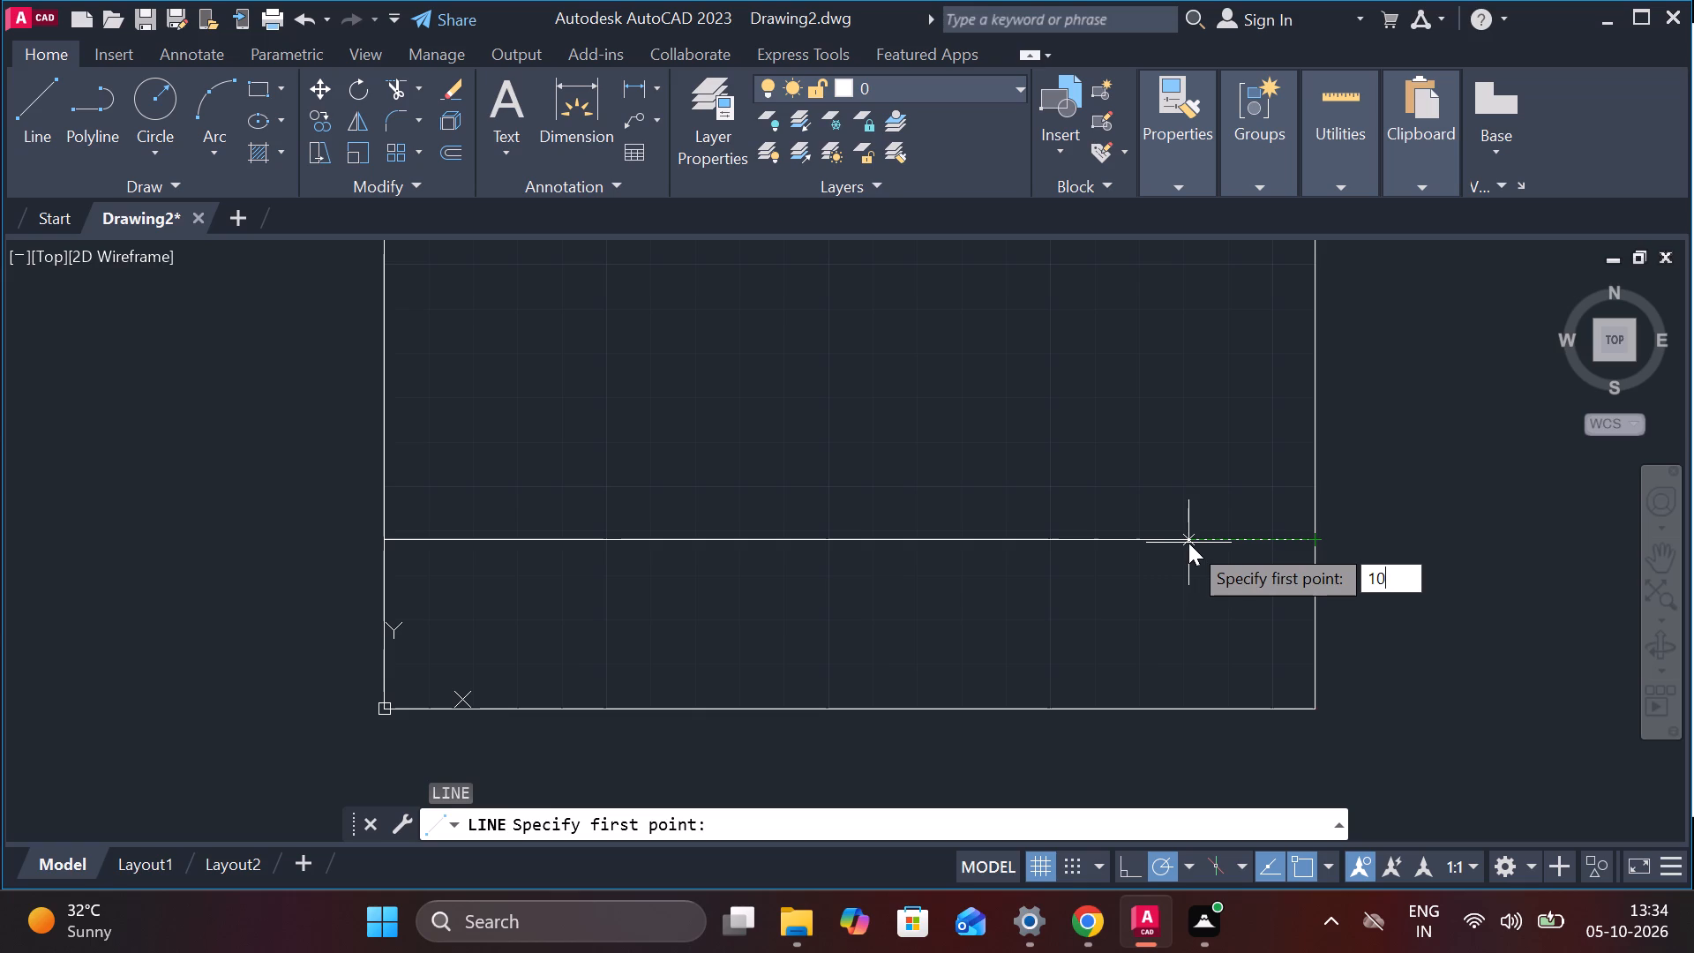
key("1")
key("period")
key("6")
key("Return")
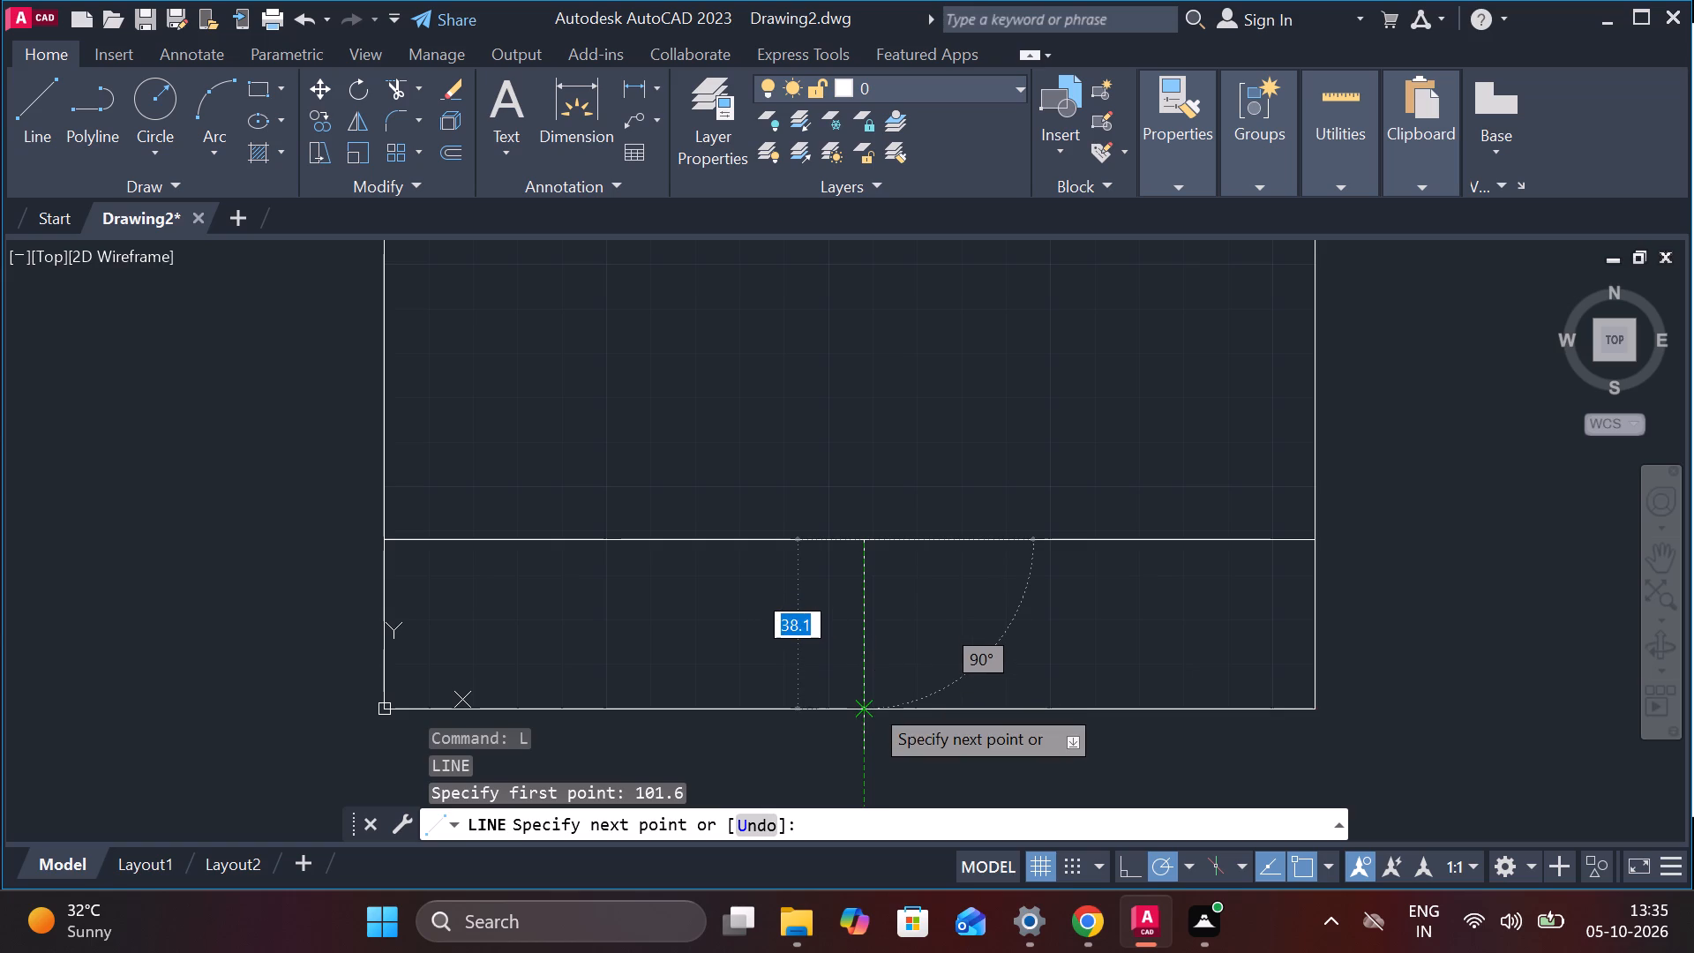
left_click(870, 703)
key("Escape")
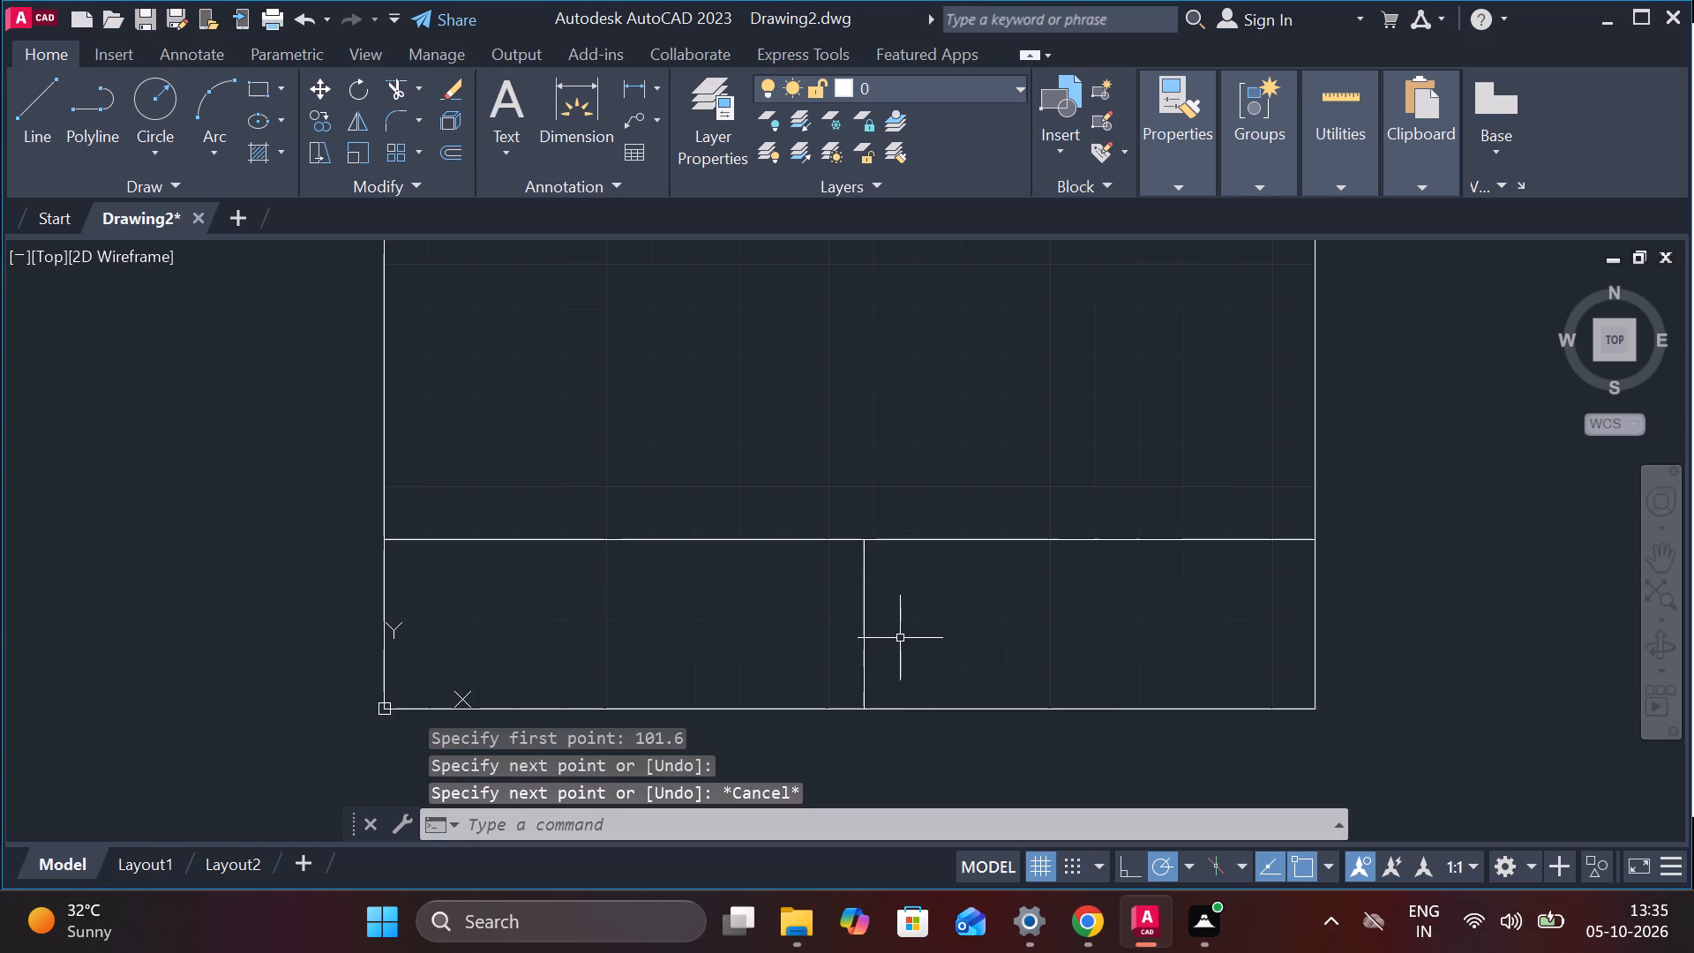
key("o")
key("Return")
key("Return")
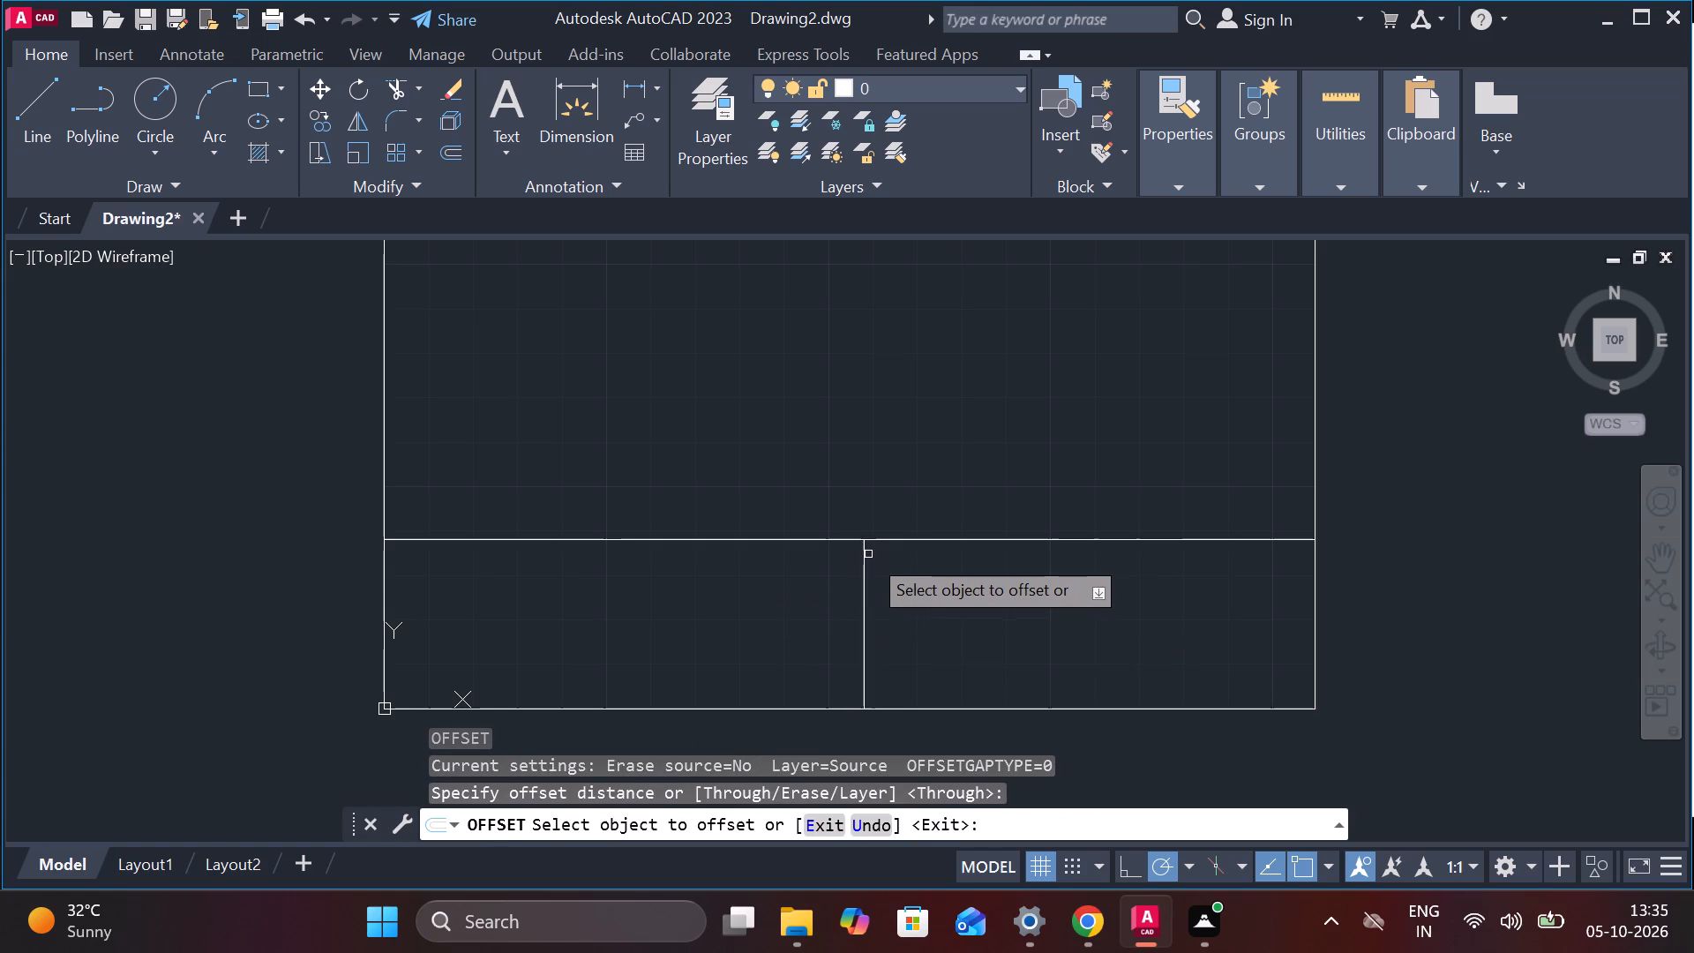
Enable all object snap modes in the drafting settings.
left_click(1326, 861)
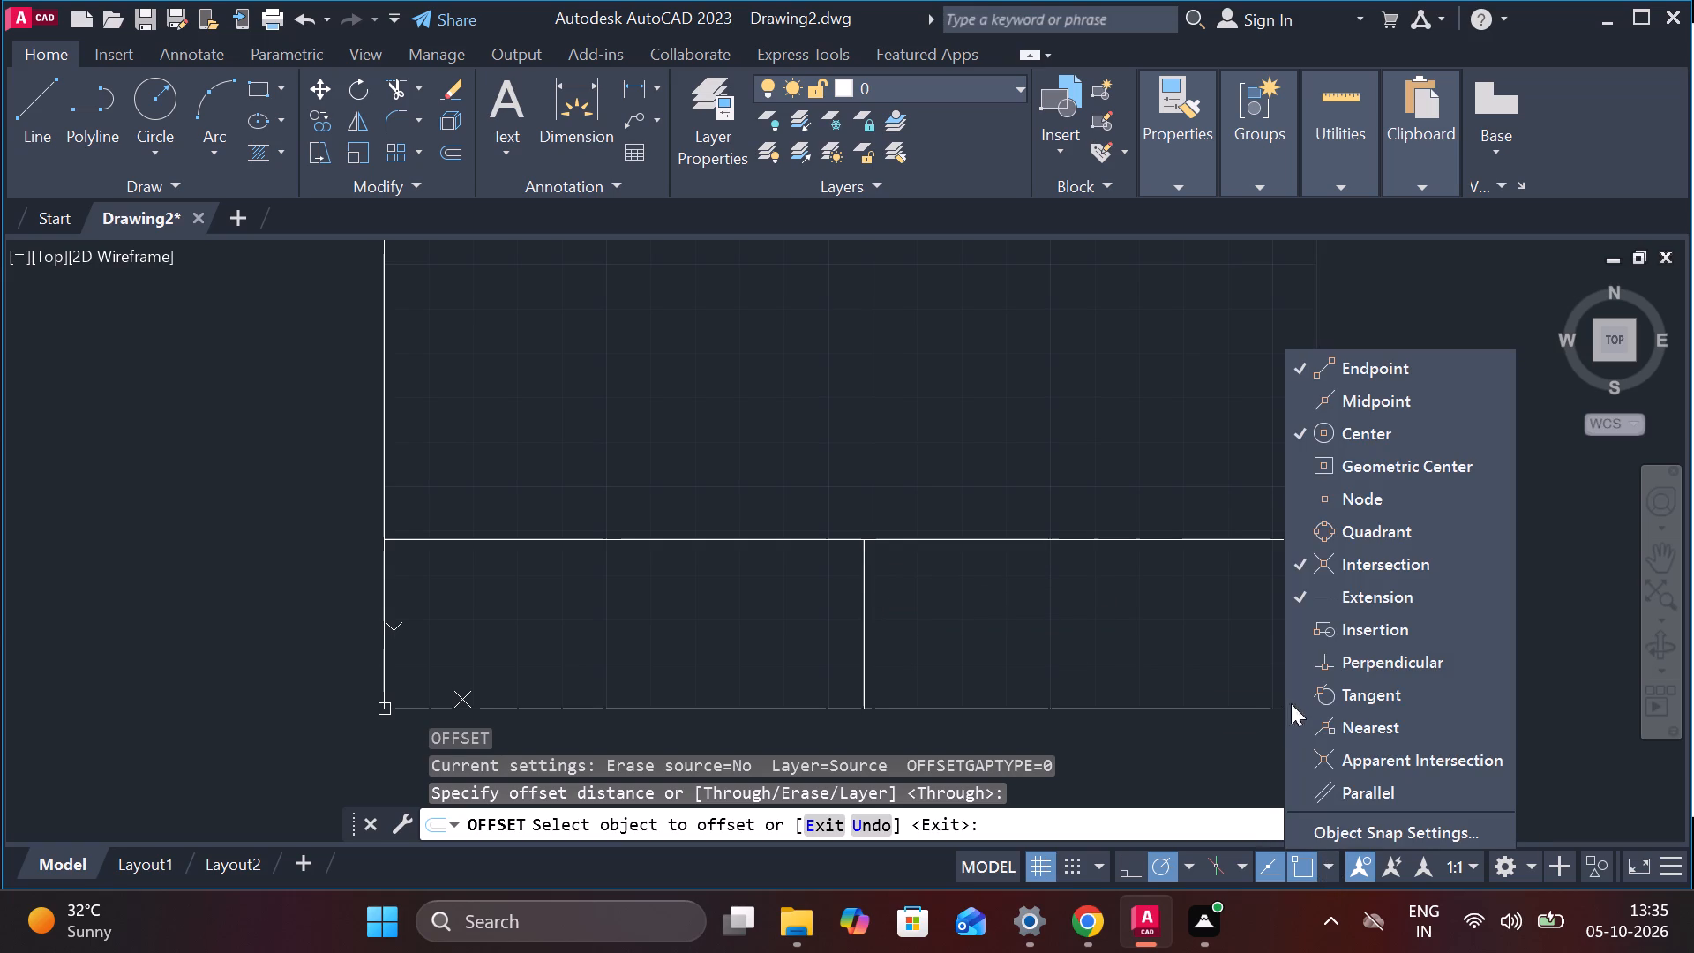
left_click(1377, 827)
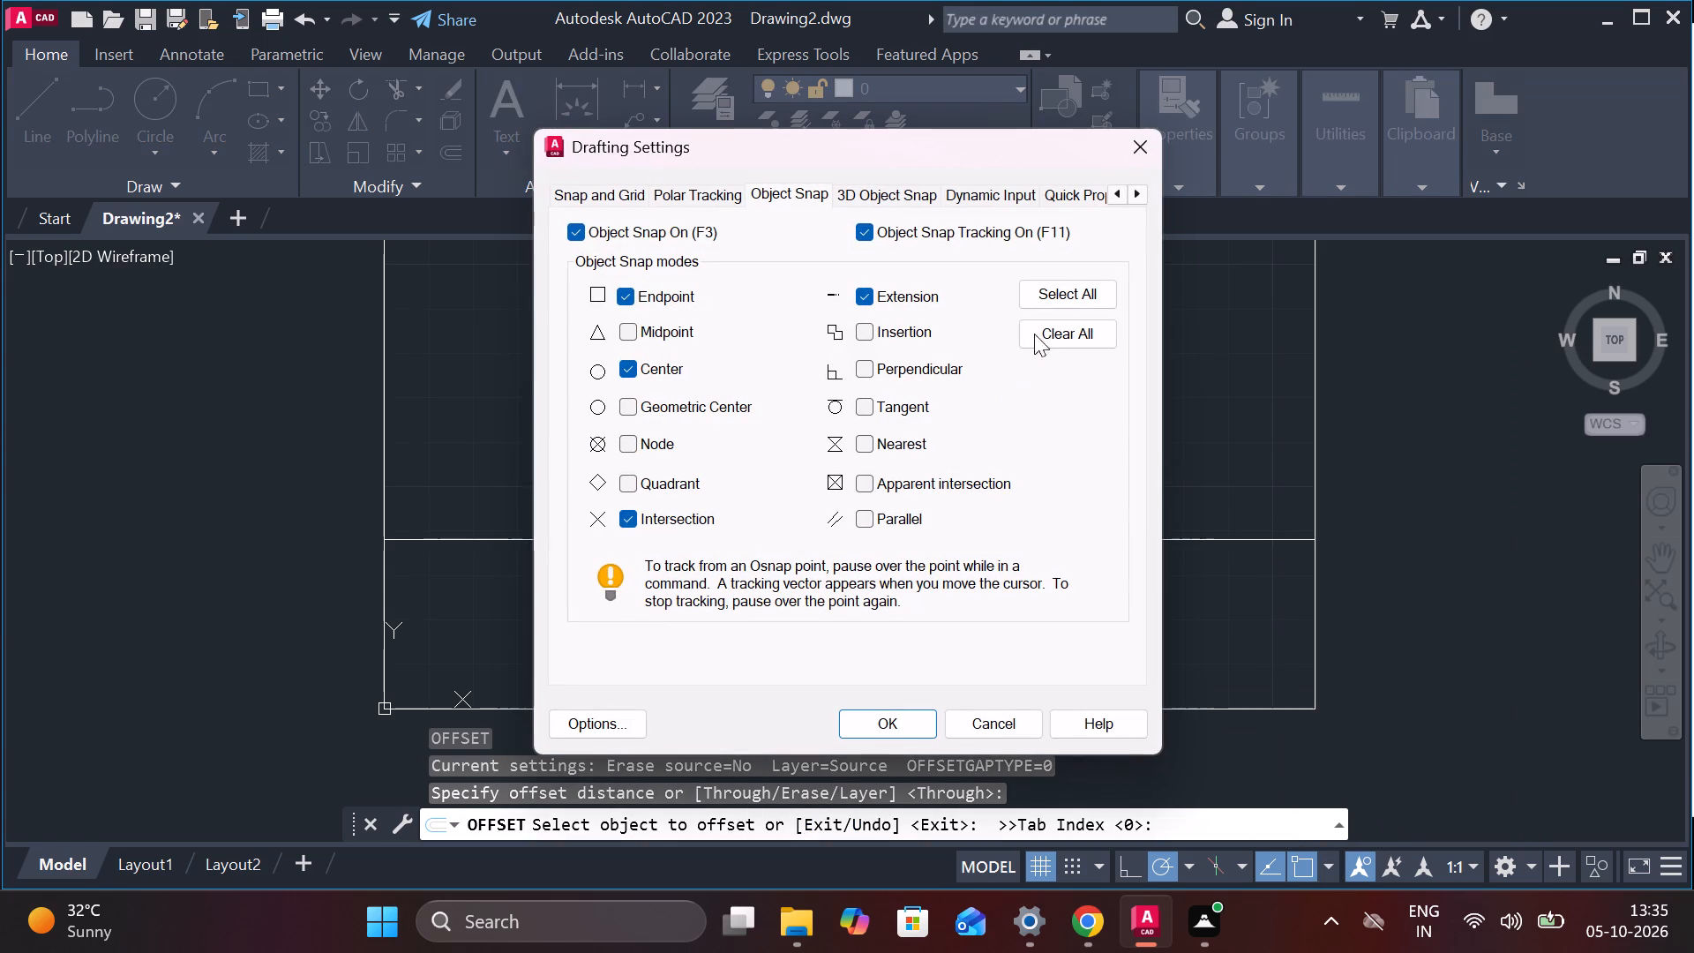
left_click(1060, 278)
left_click(1068, 301)
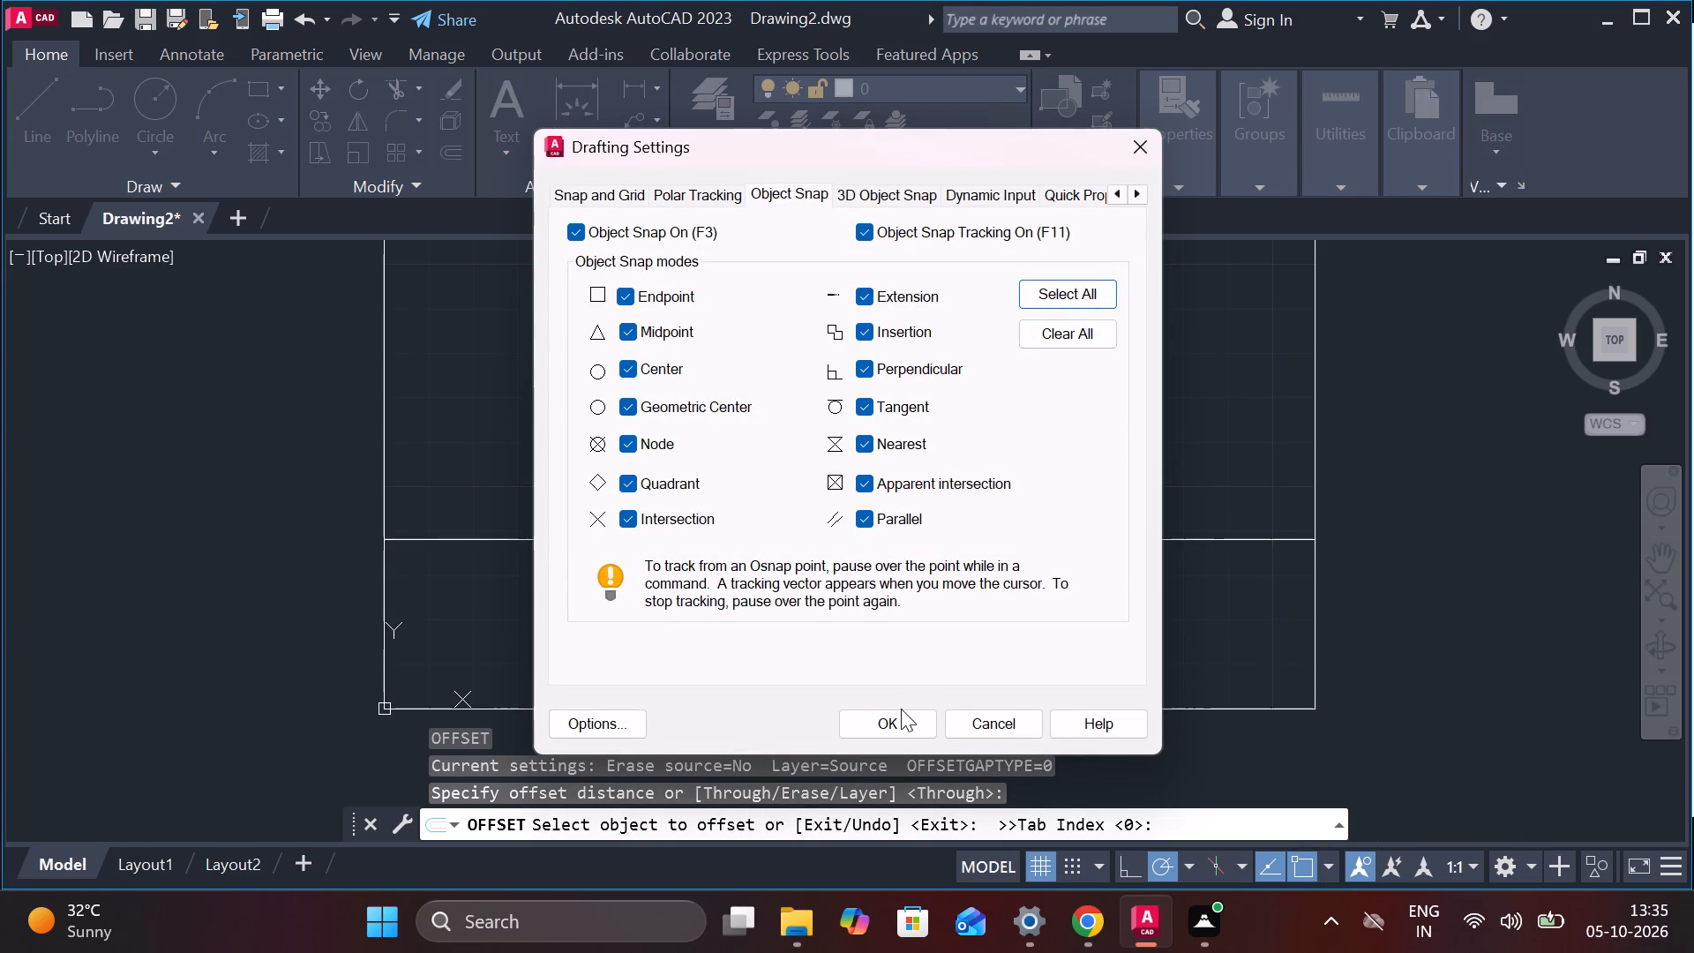
left_click(900, 717)
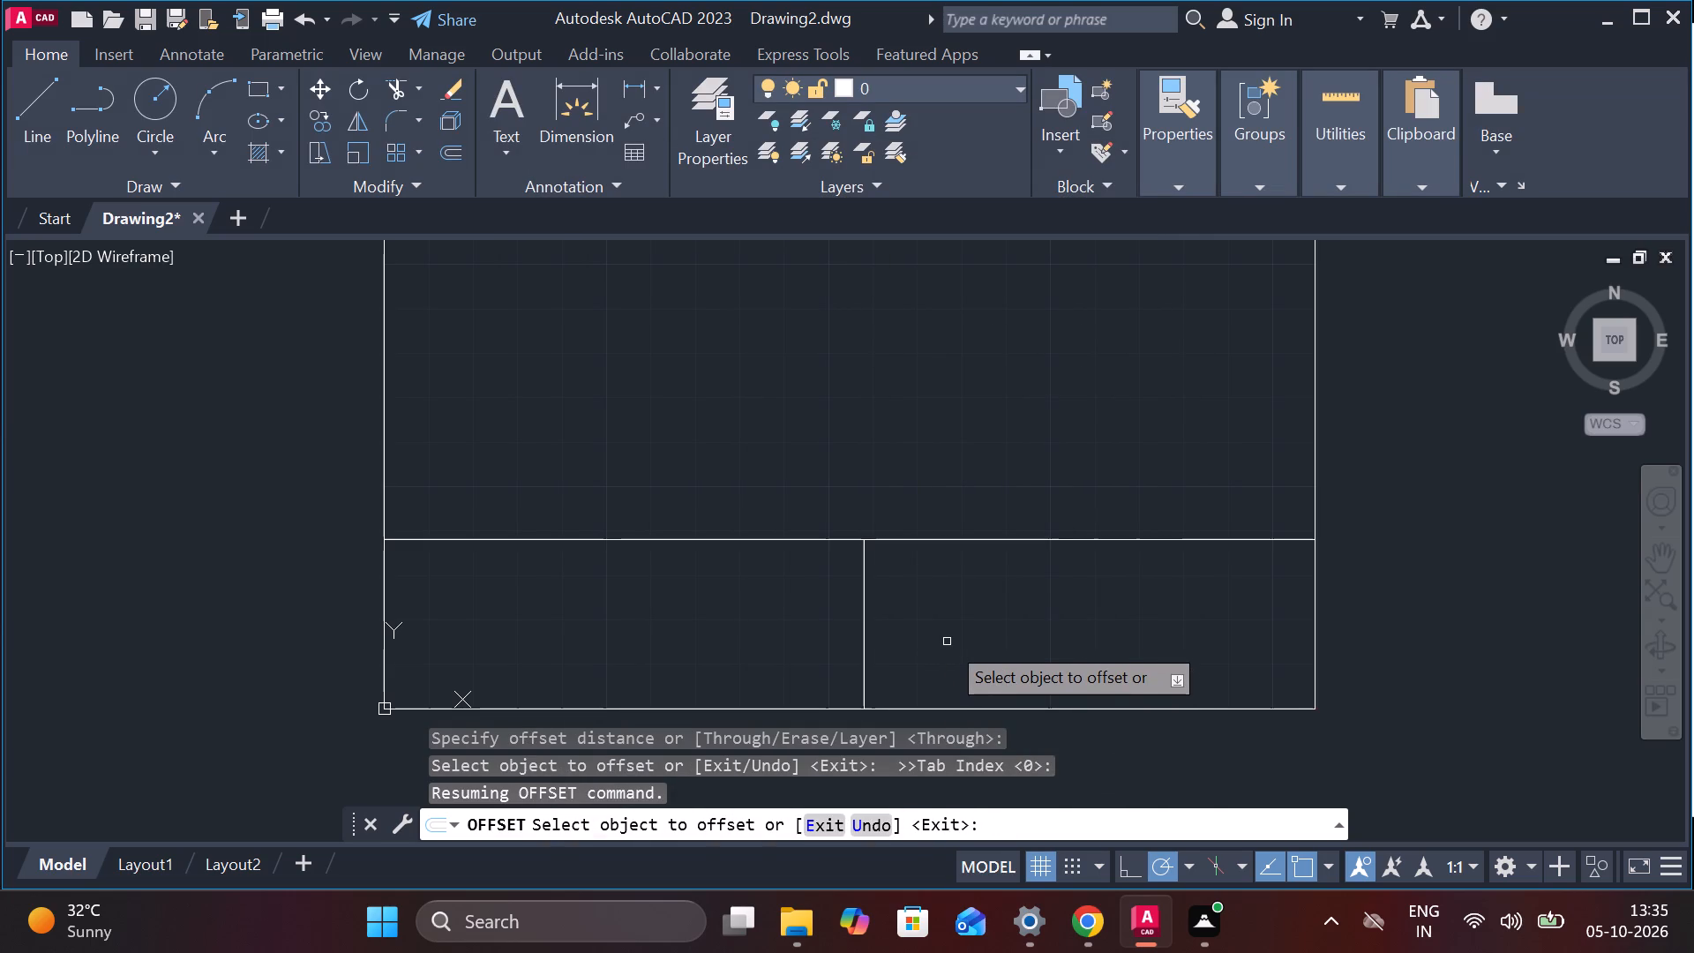
key("o")
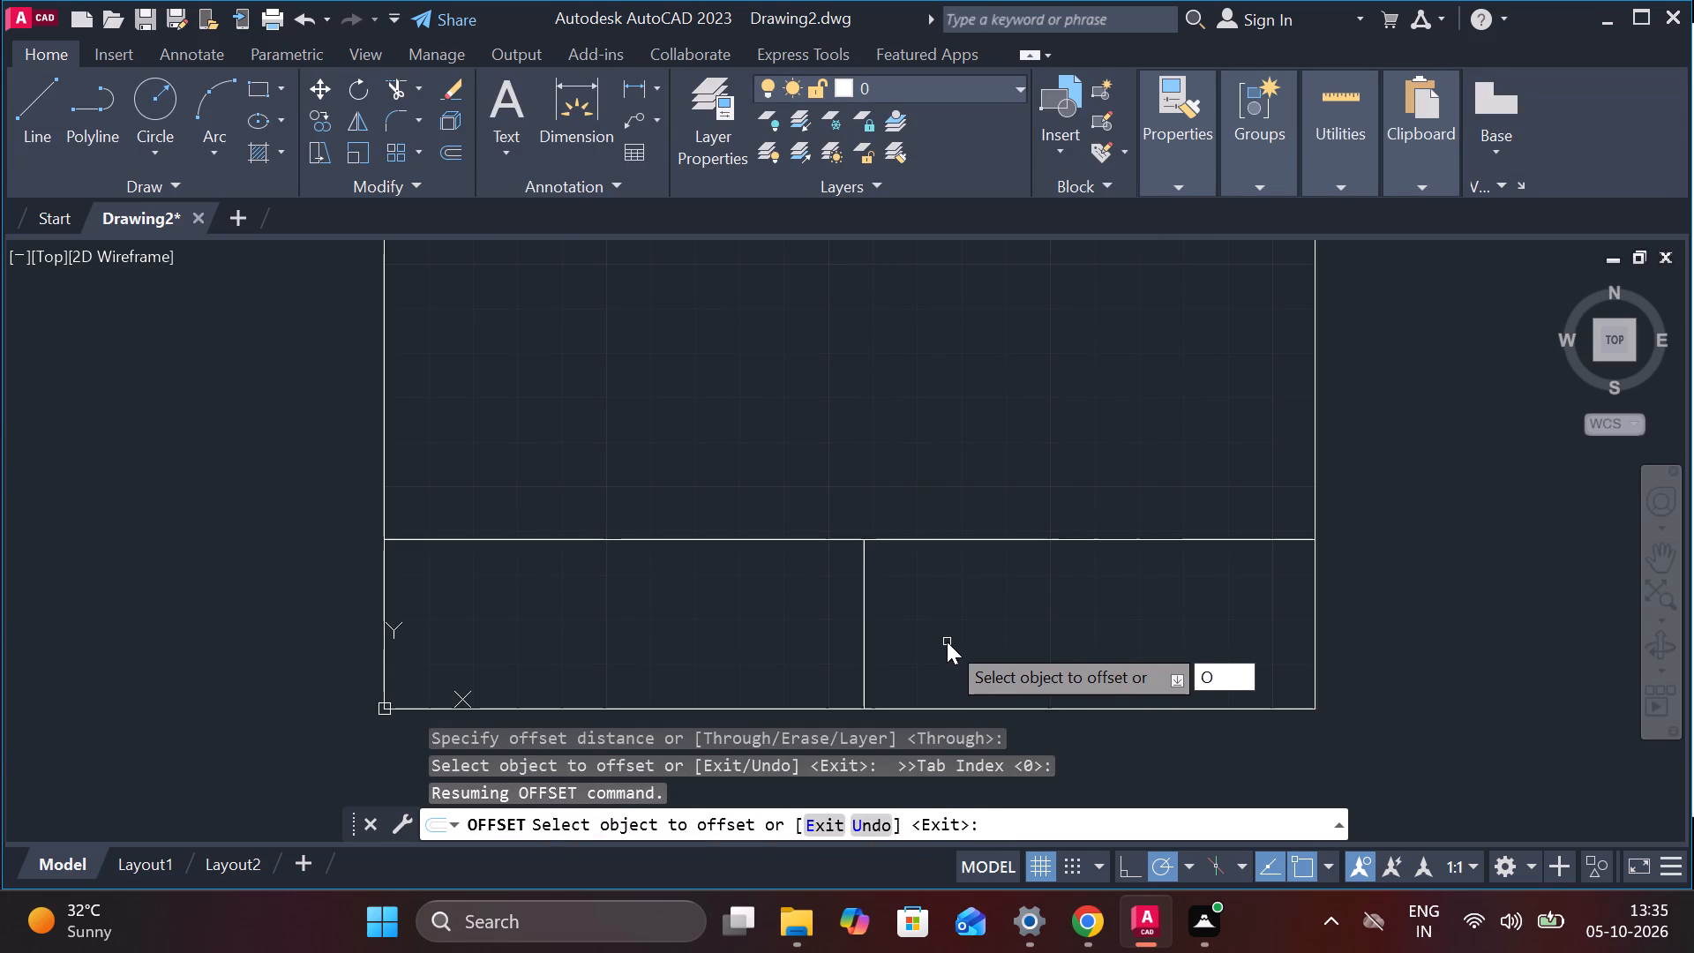
key("Escape")
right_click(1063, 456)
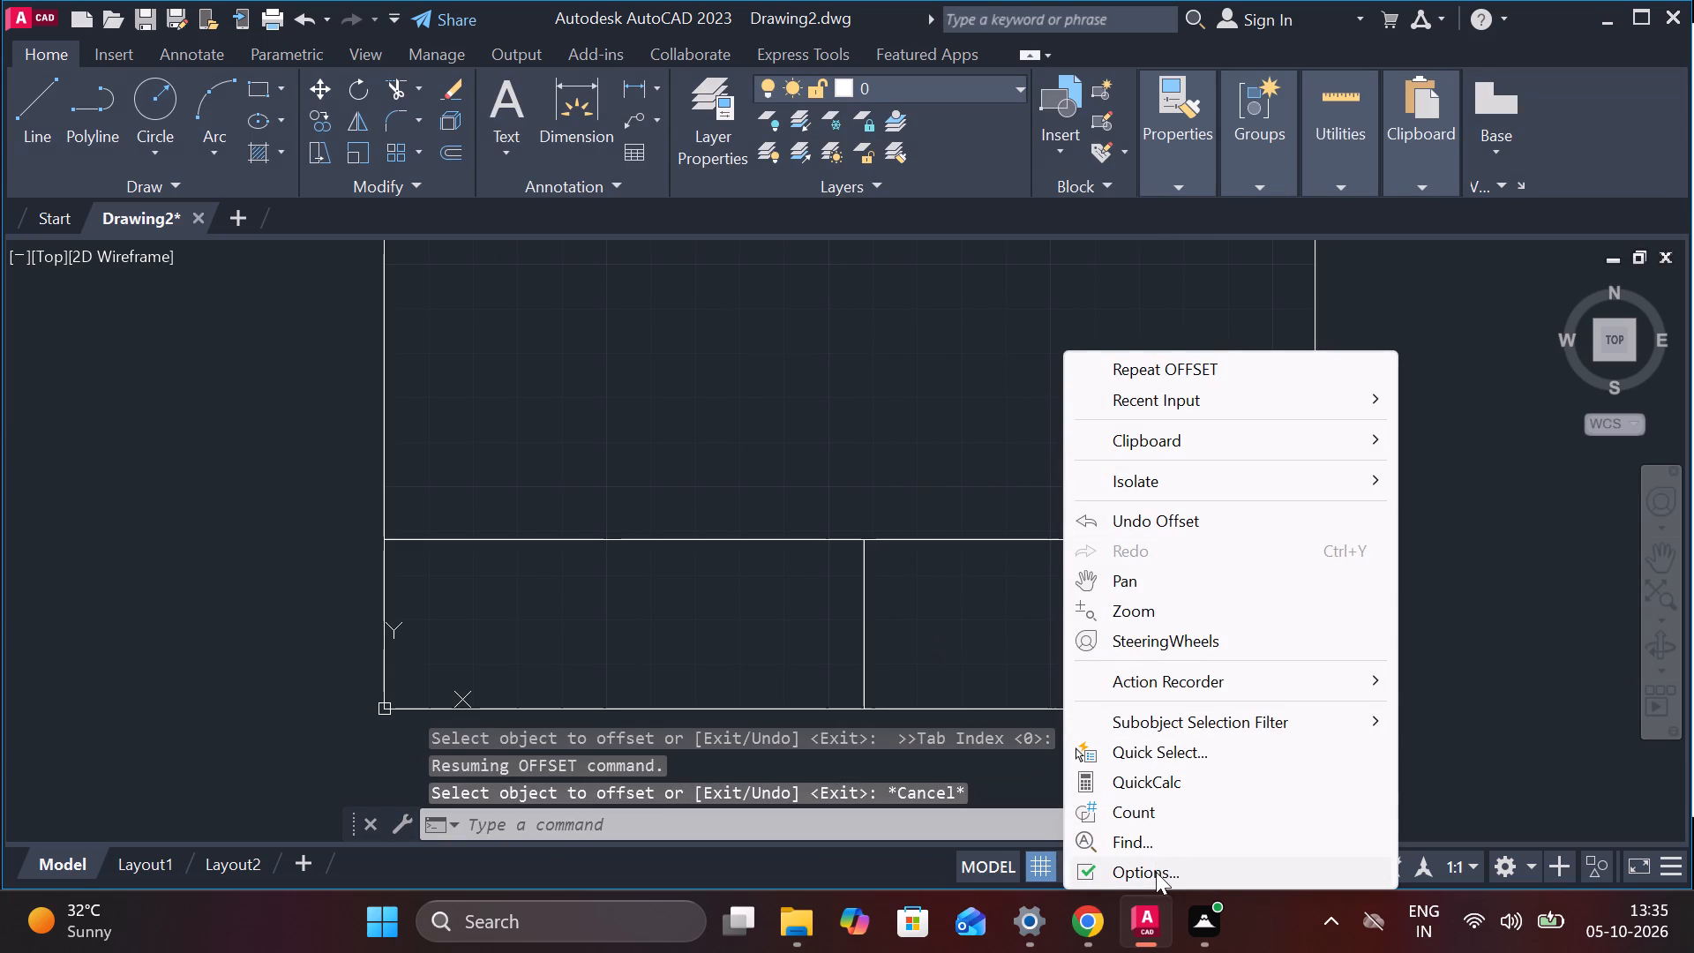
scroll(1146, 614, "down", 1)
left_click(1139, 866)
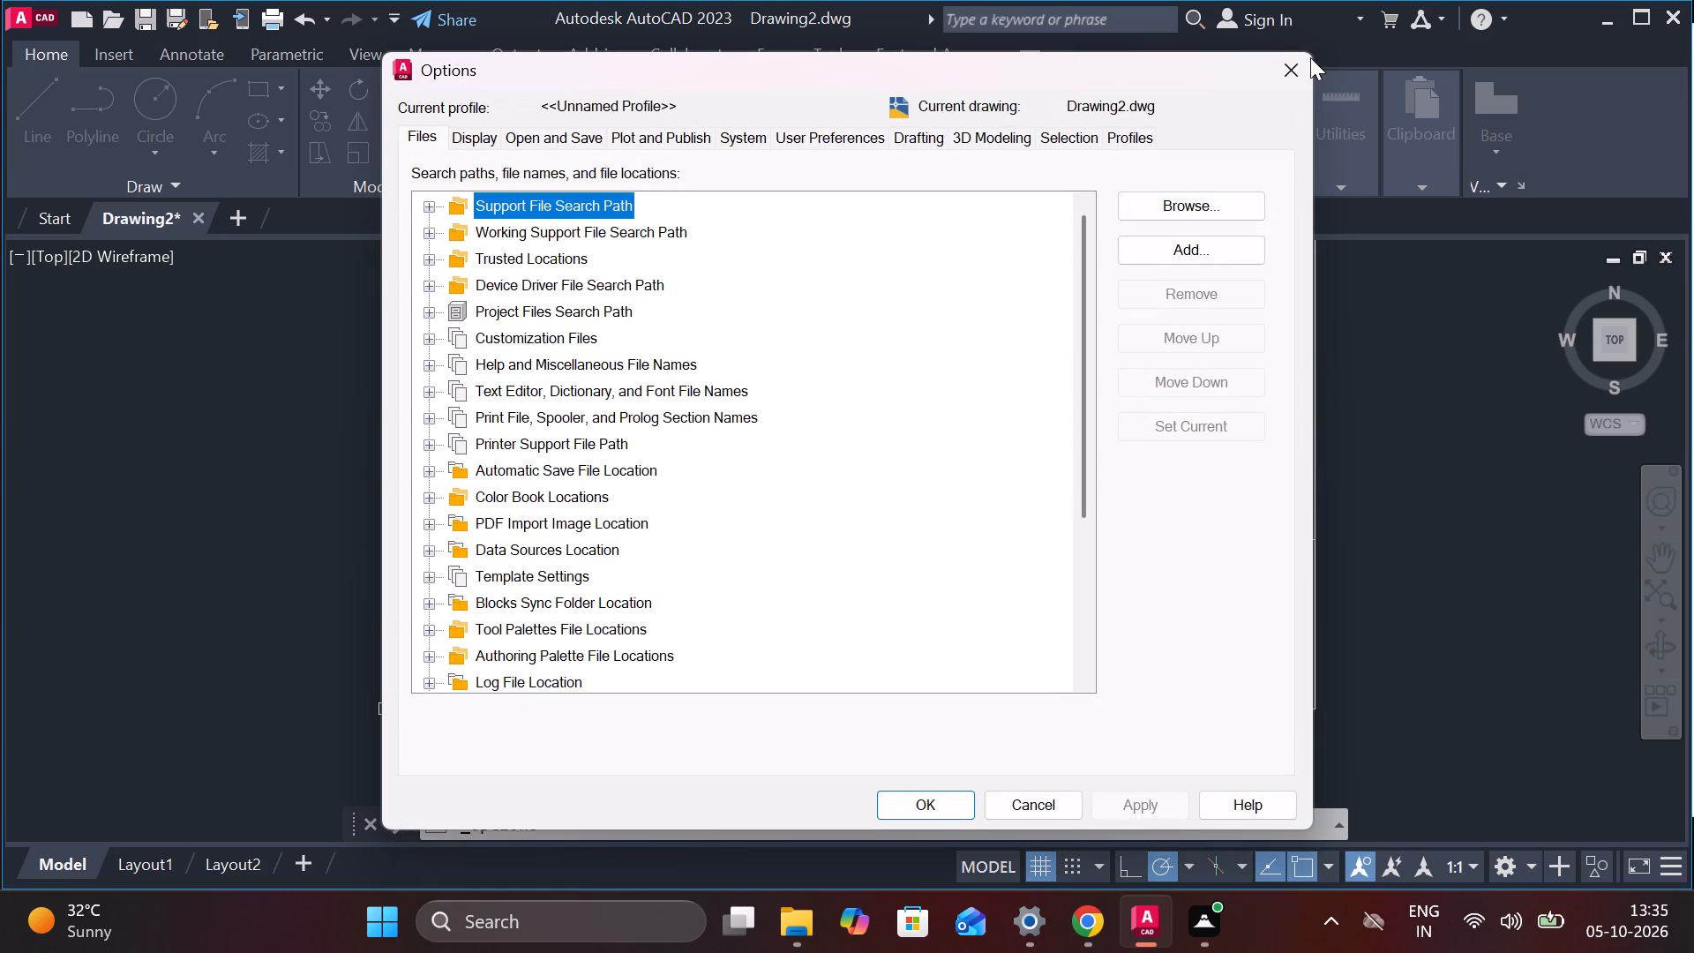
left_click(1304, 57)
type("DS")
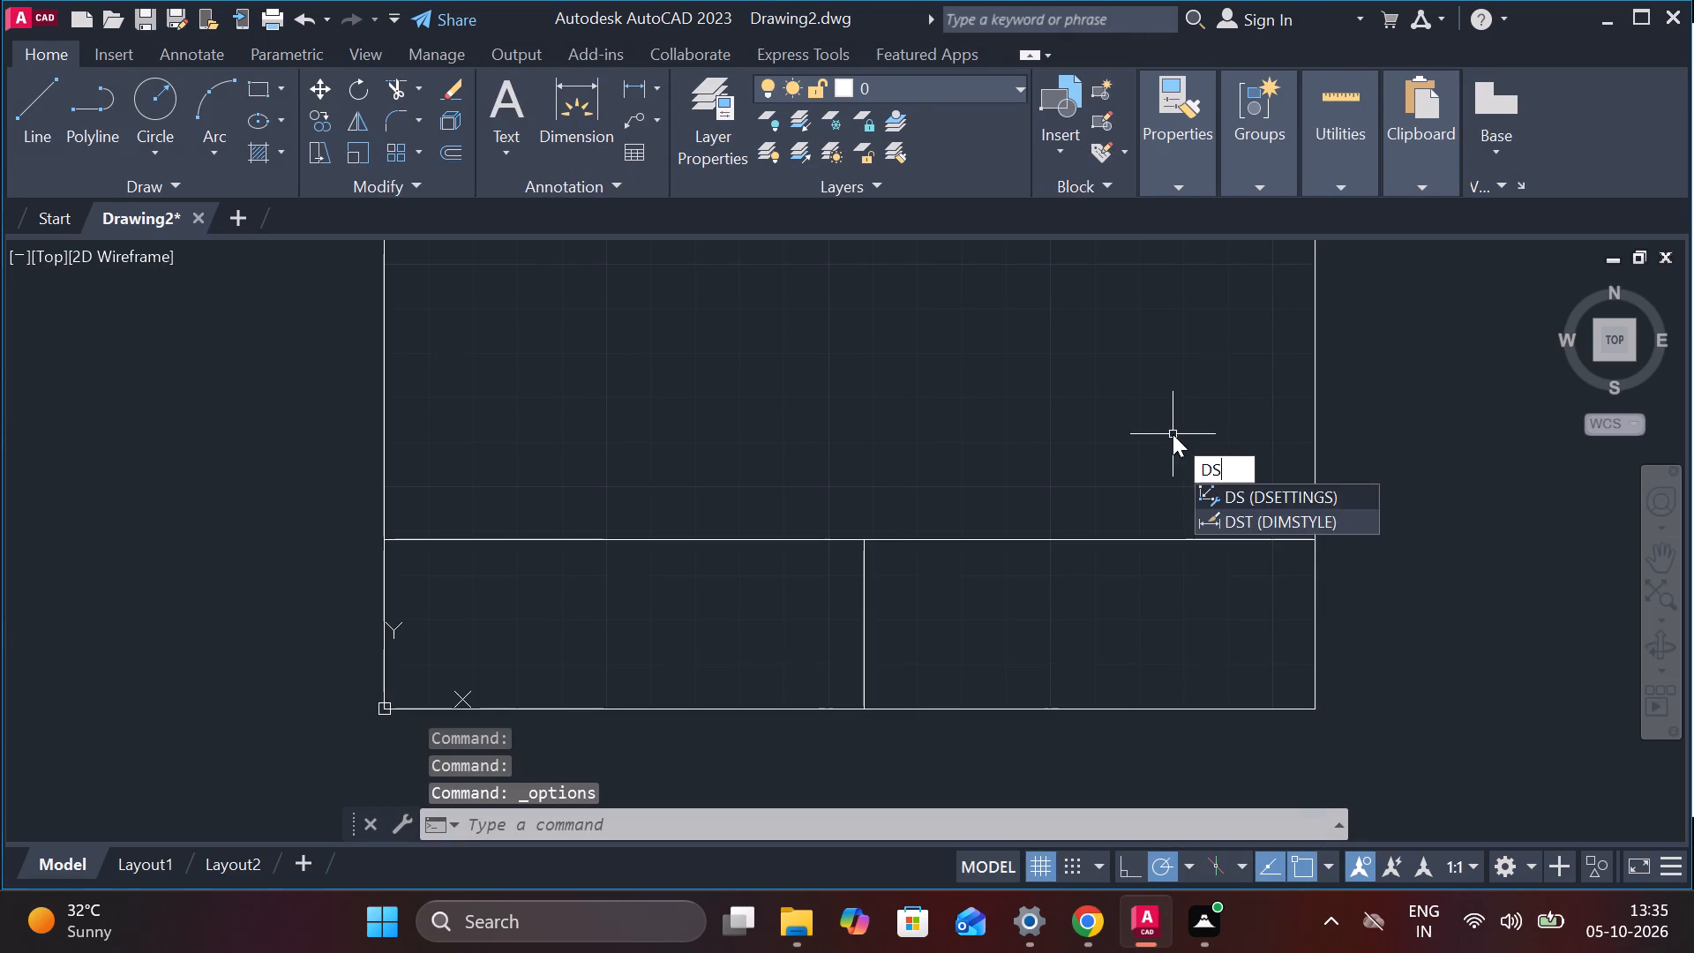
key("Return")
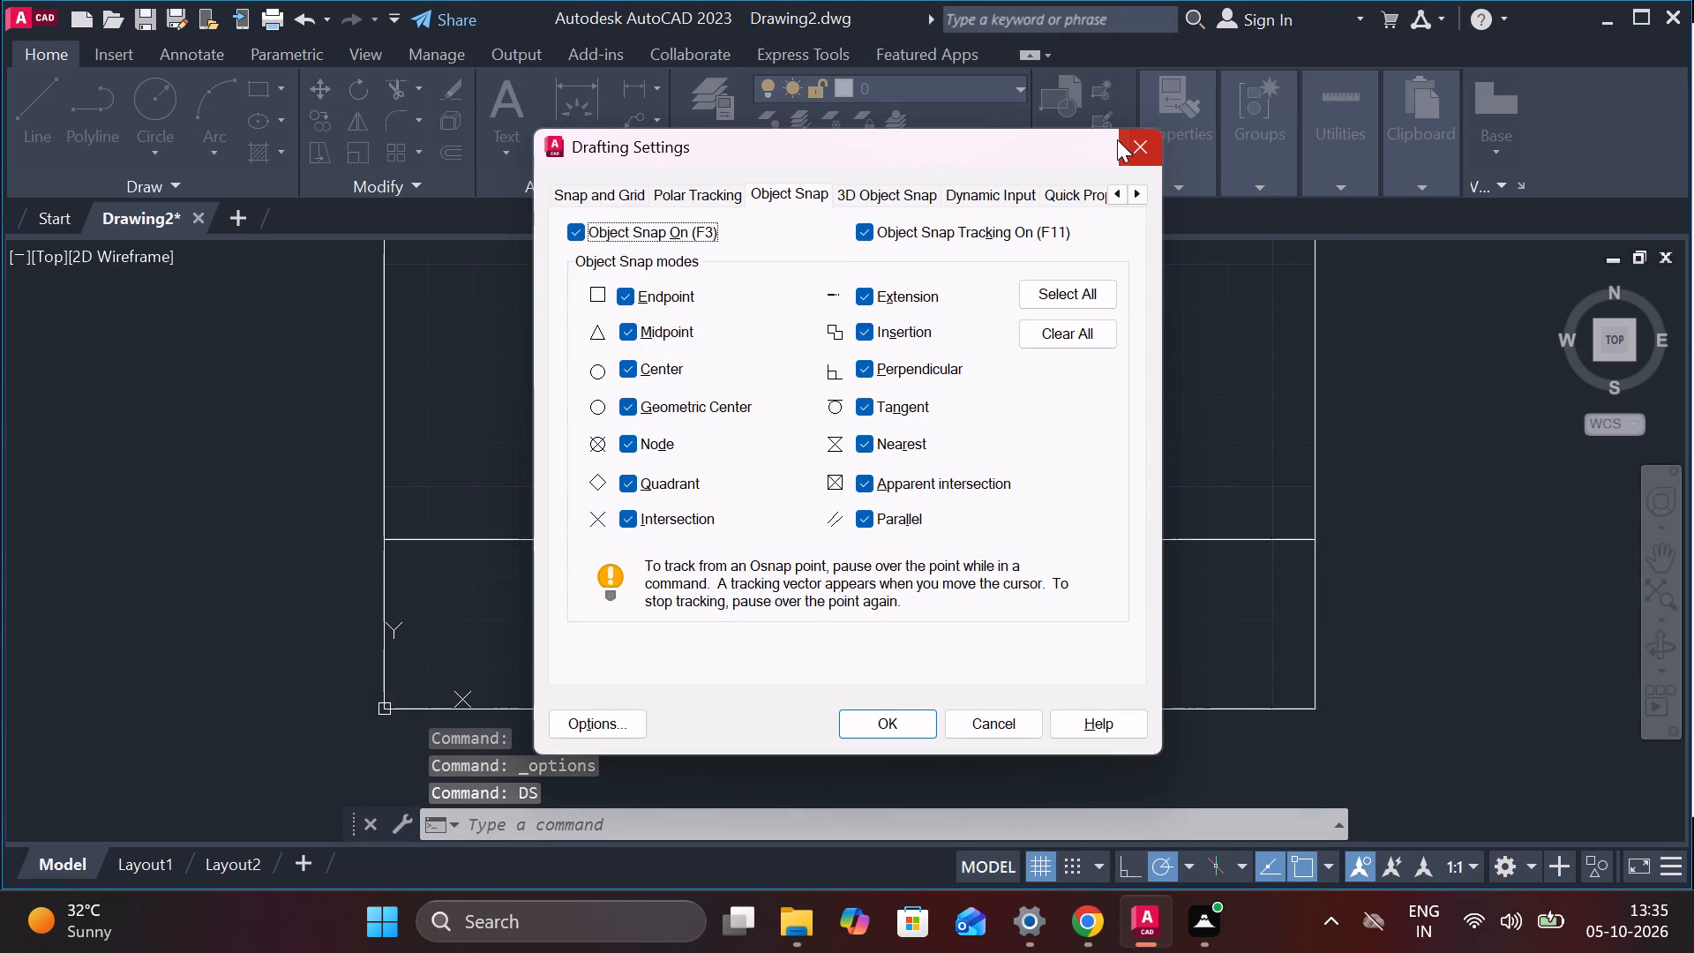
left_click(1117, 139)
Set the linear dimension precision of the ISO-25 dimension style to 0.0.
key("d")
key("Return")
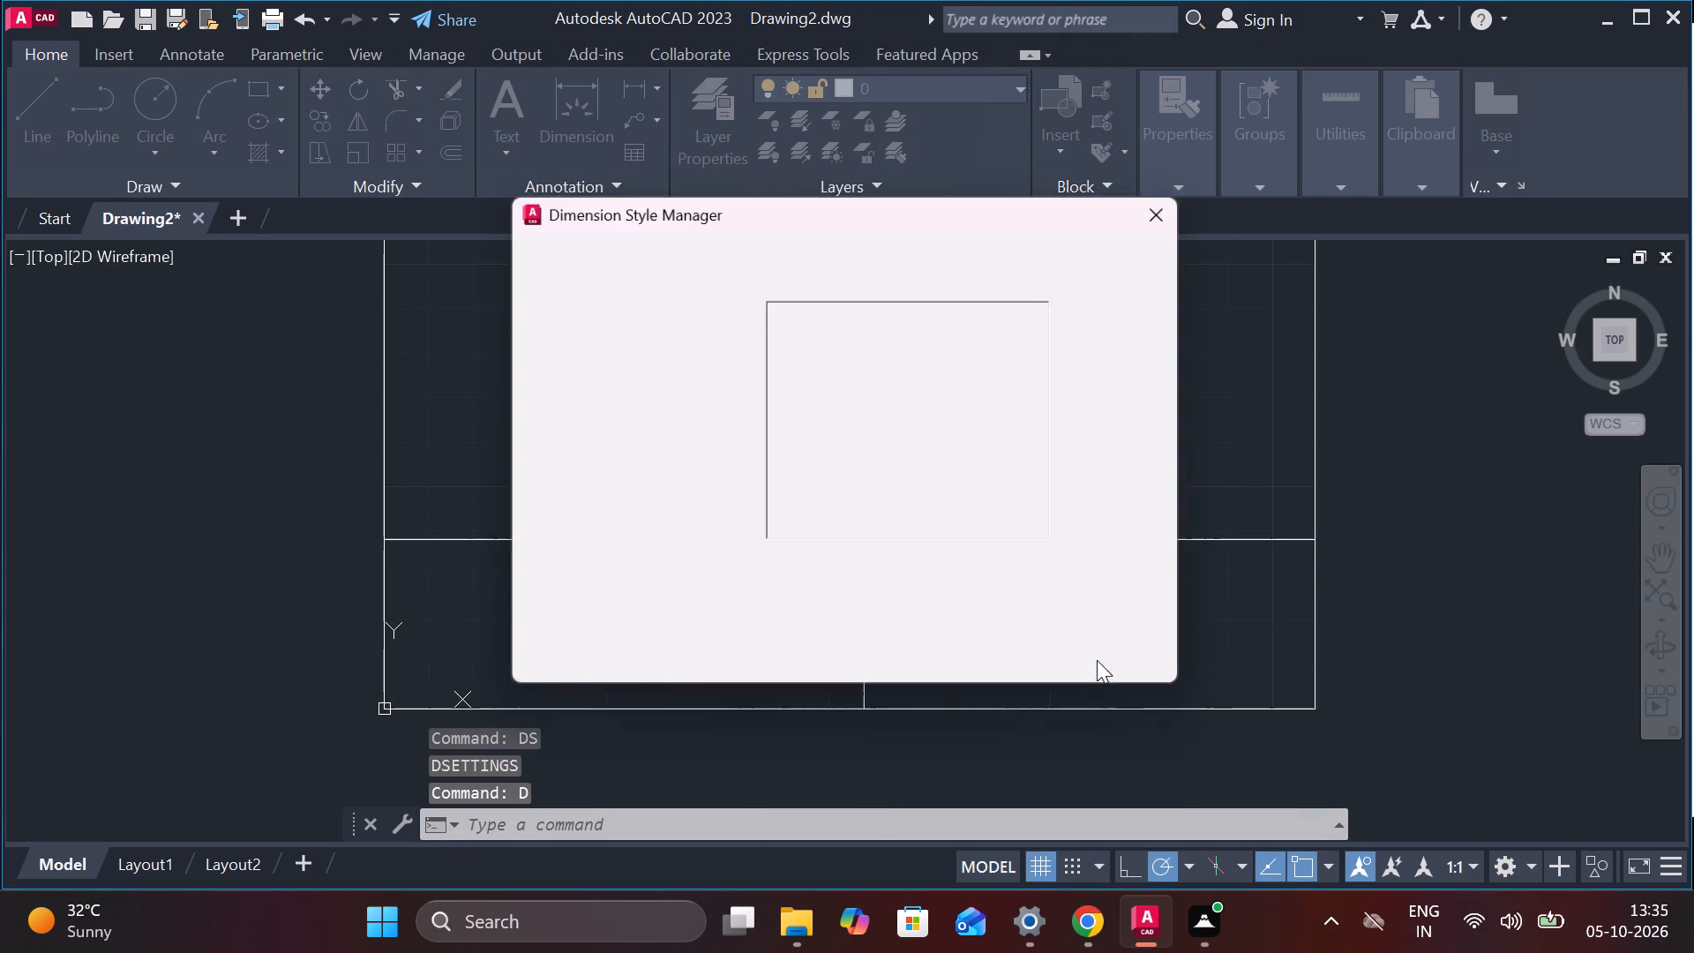
left_click(1118, 394)
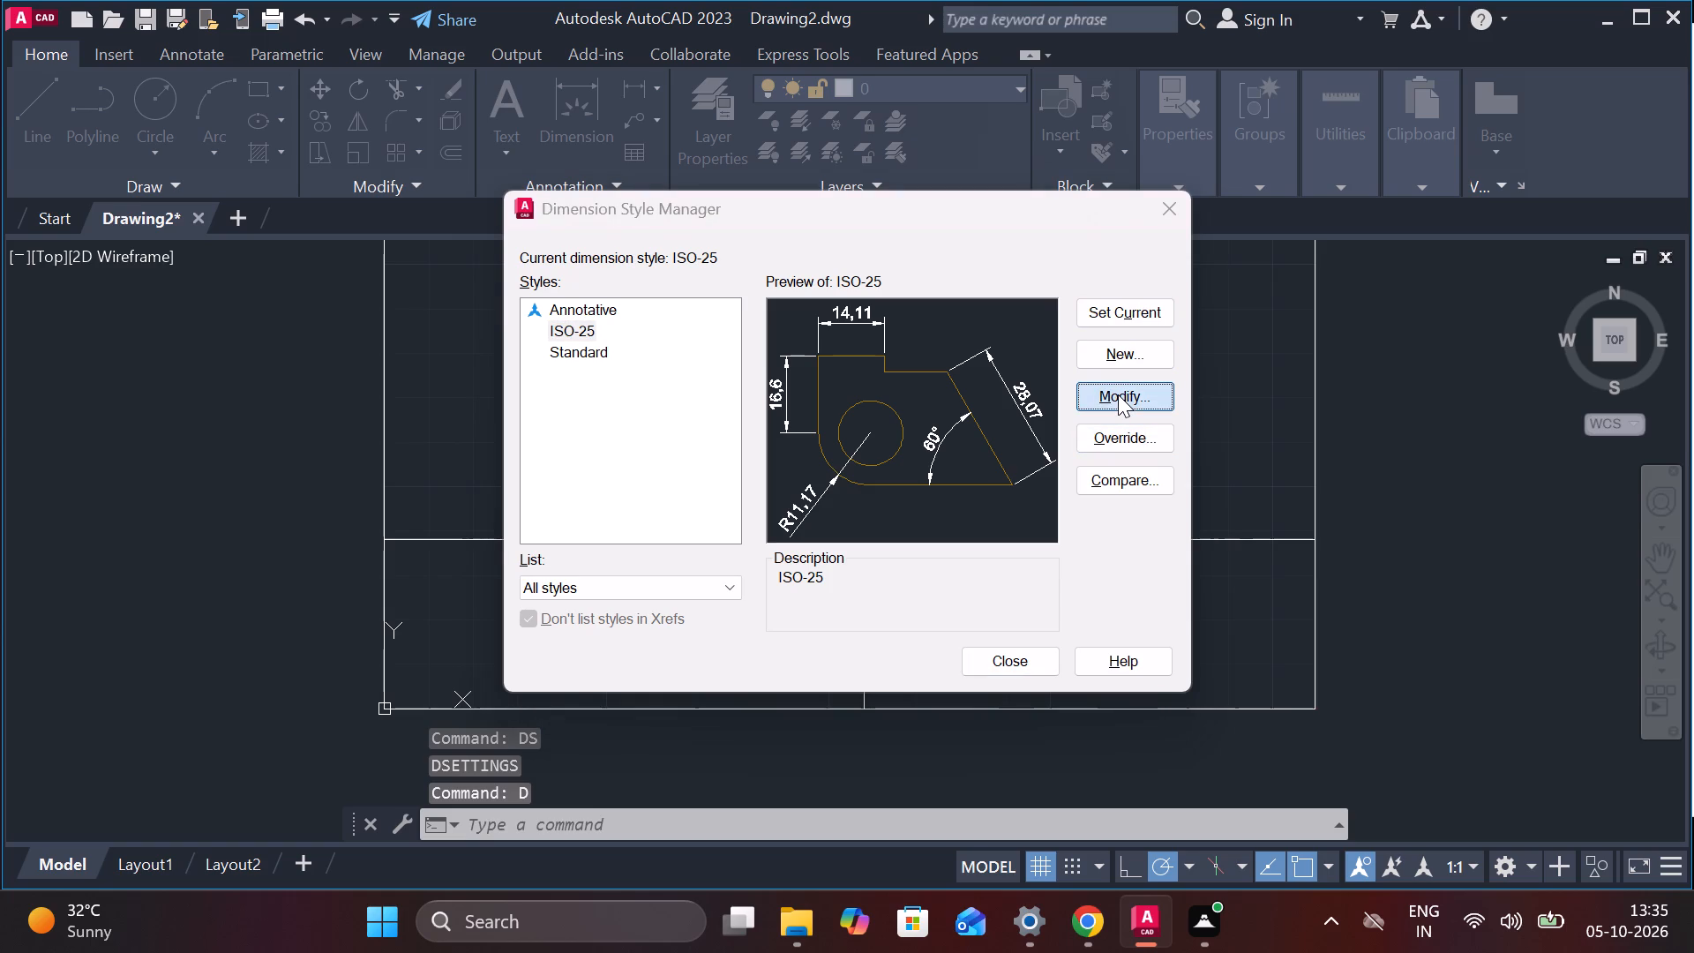
left_click(805, 143)
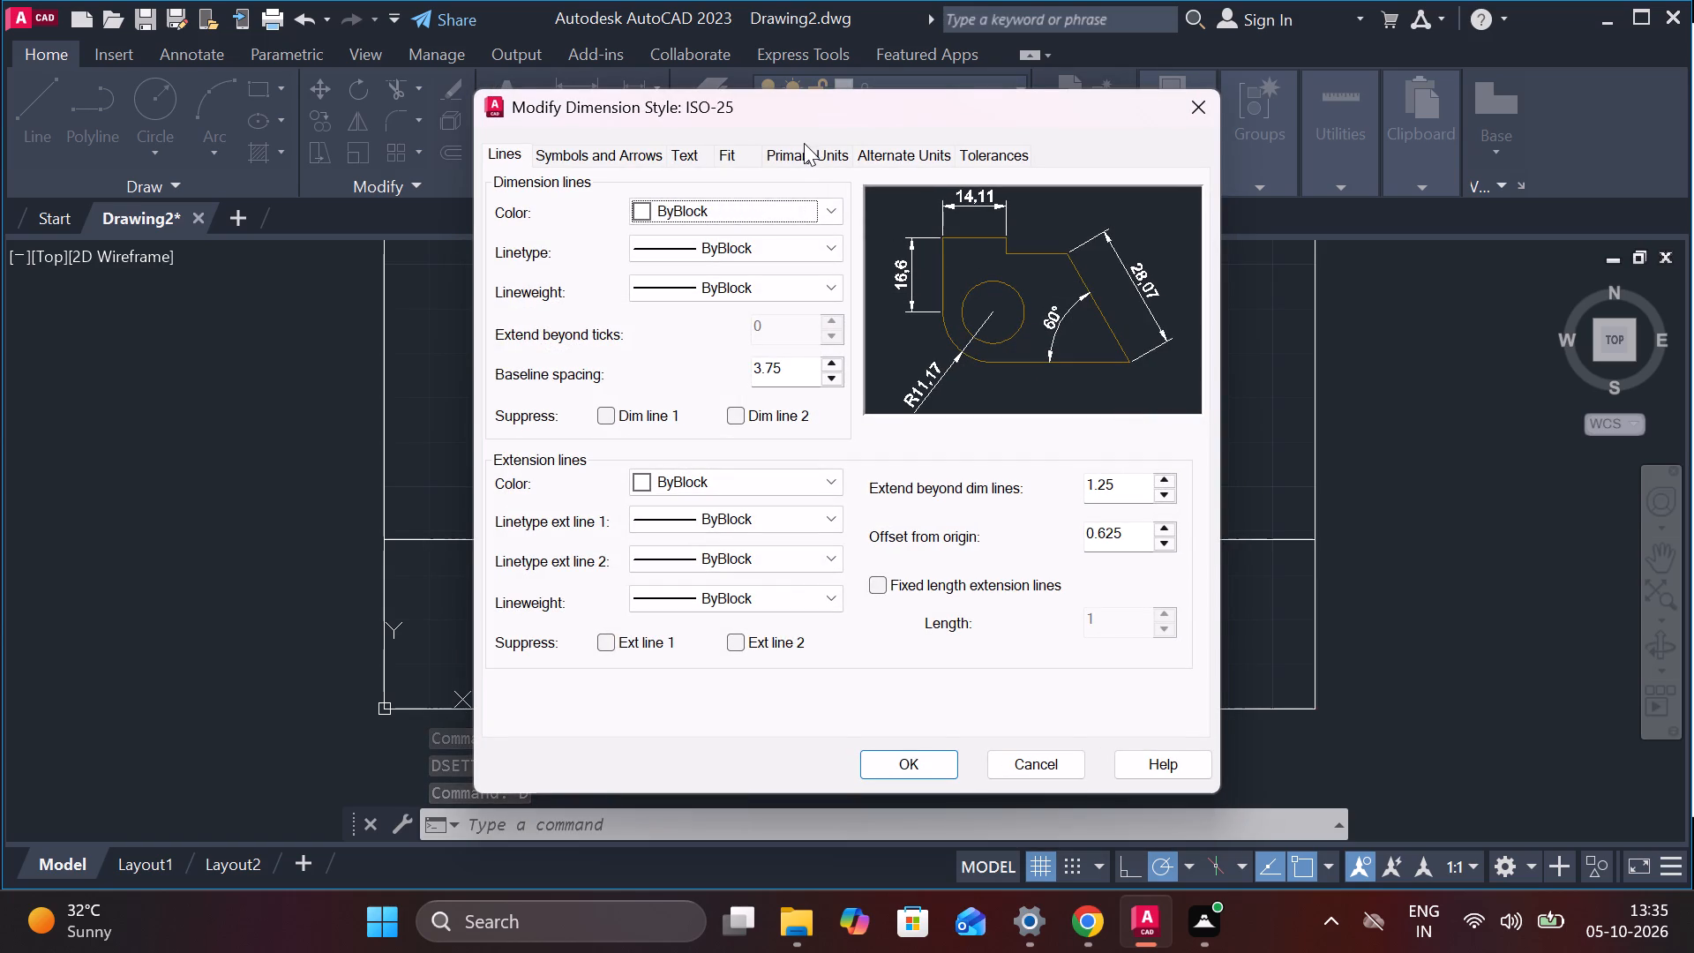
left_click(791, 158)
left_click(741, 245)
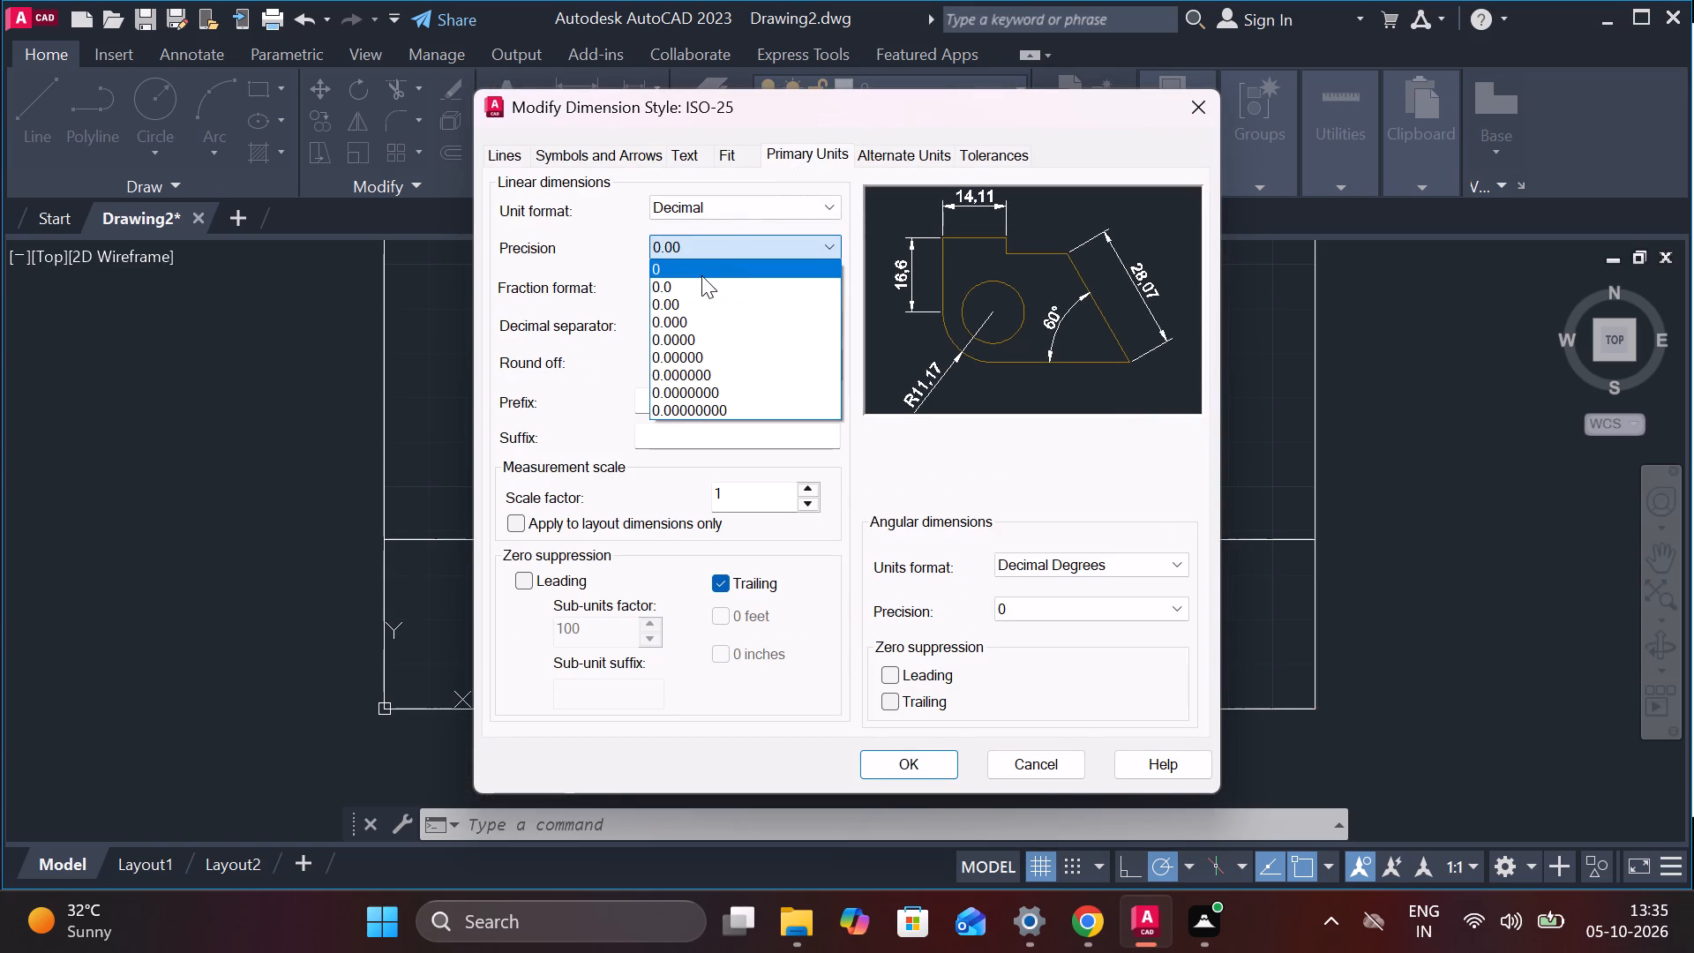
left_click(696, 281)
Turn off Draw dim line between ext lines in the ISO-25 style's fit options and apply the style changes.
left_click(905, 162)
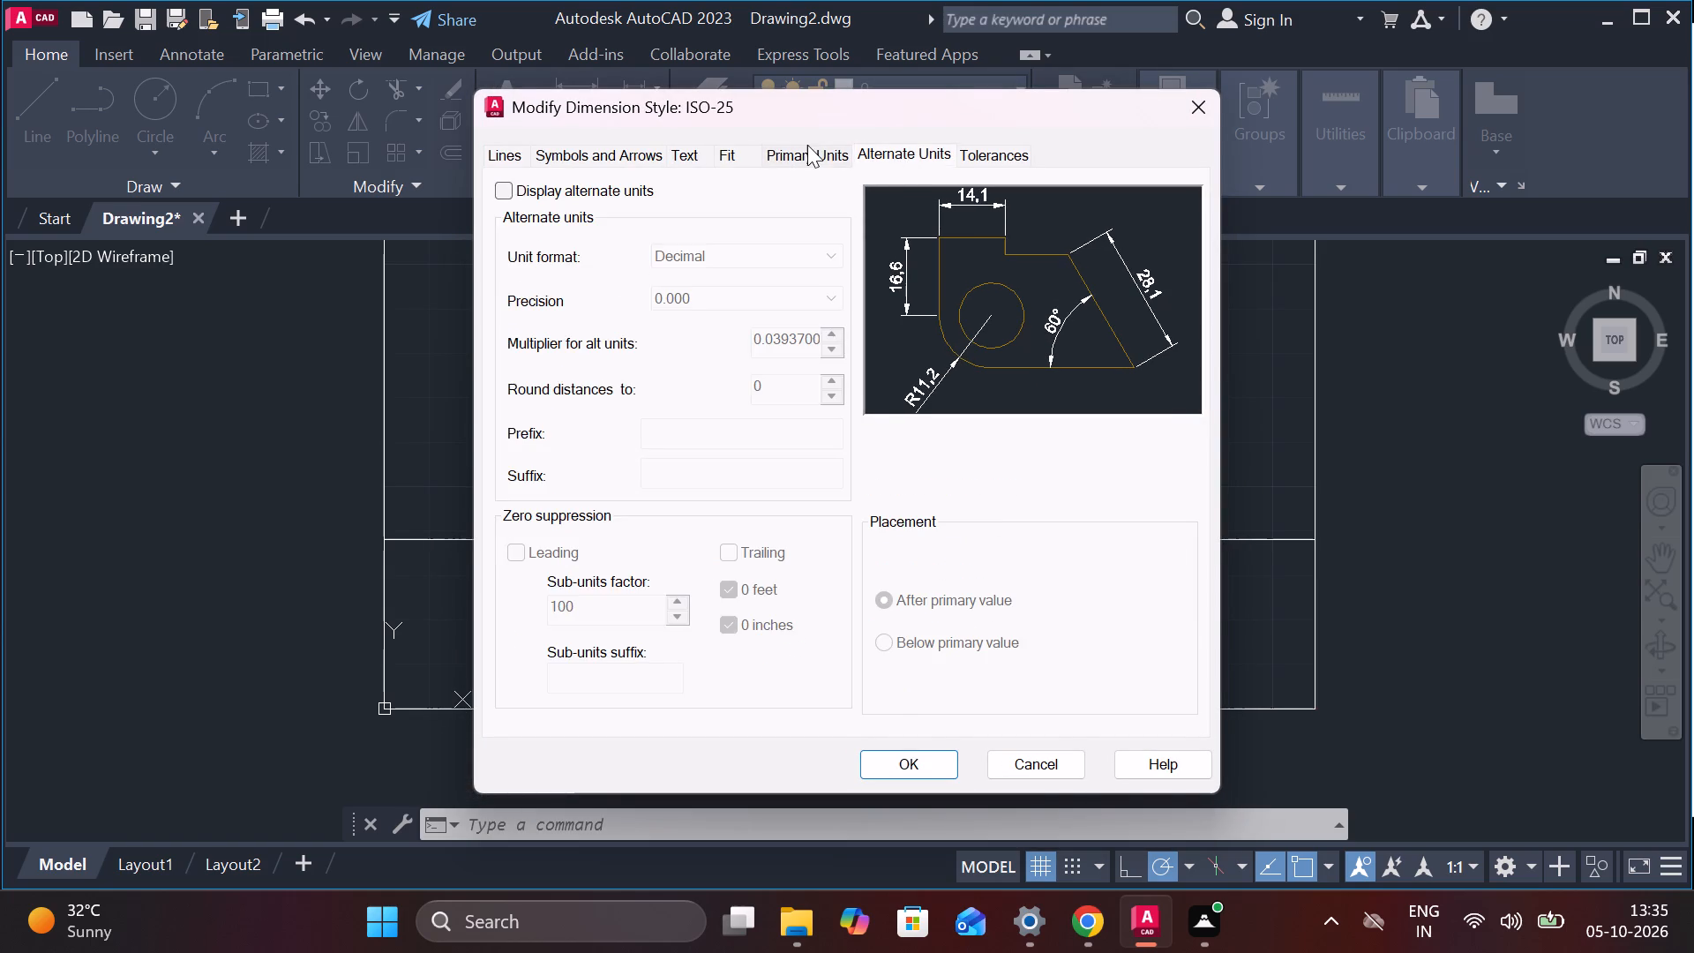
left_click(807, 145)
left_click(666, 149)
left_click(633, 149)
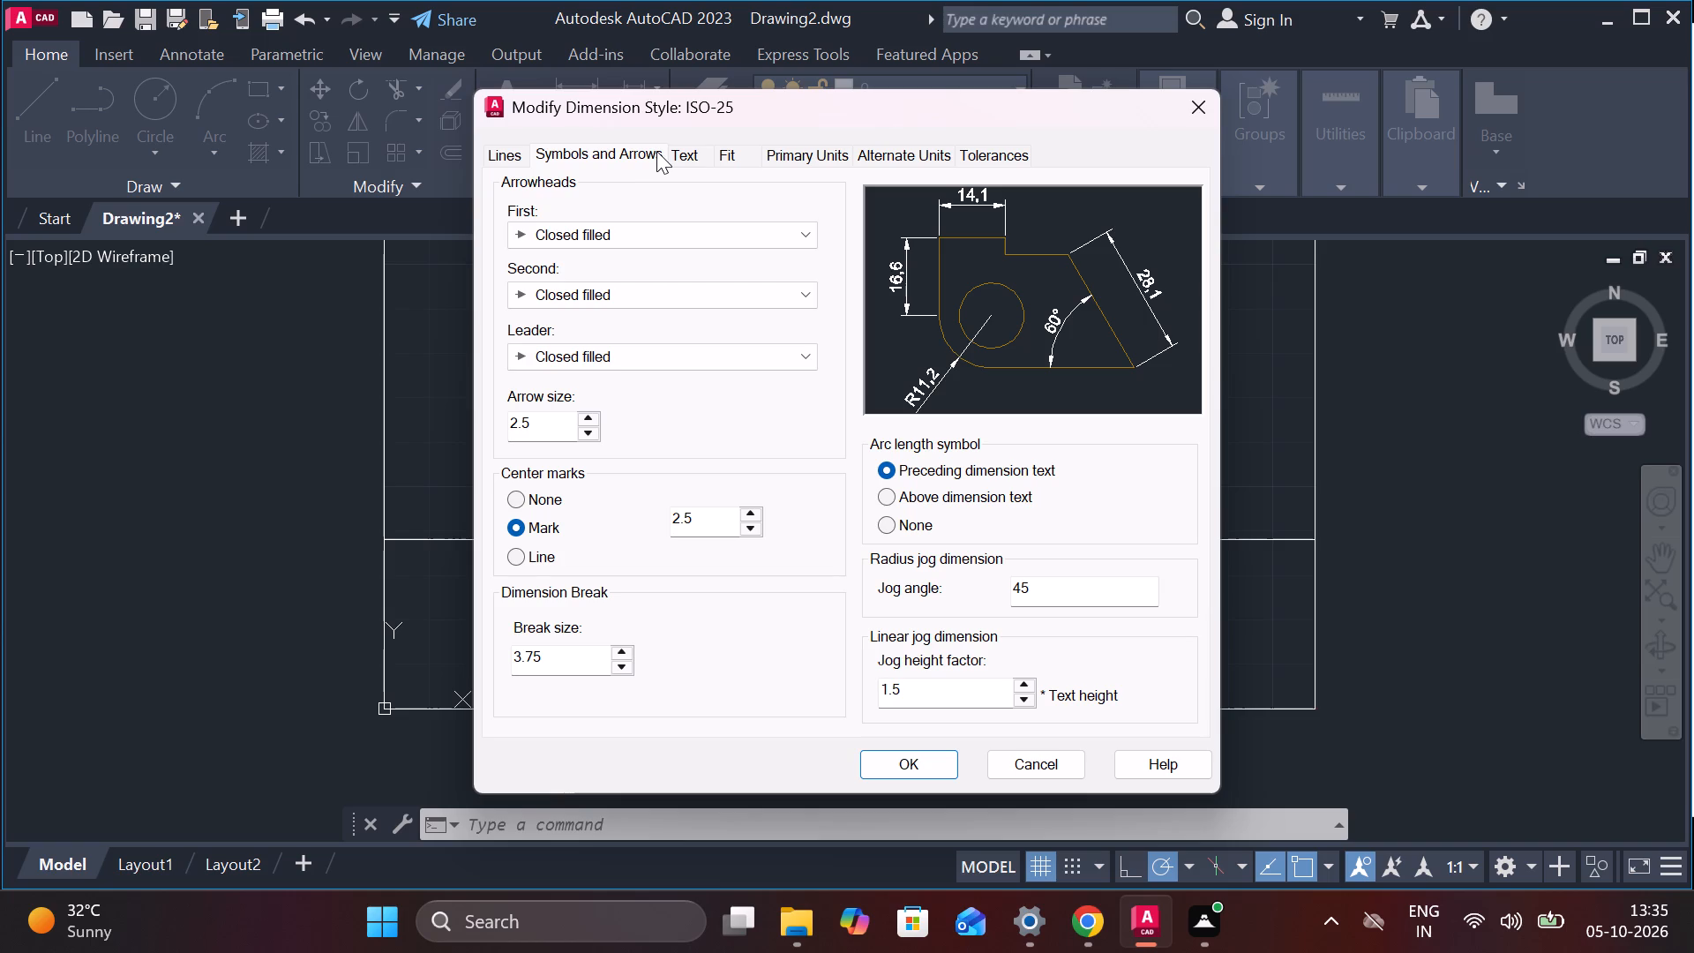
left_click(691, 151)
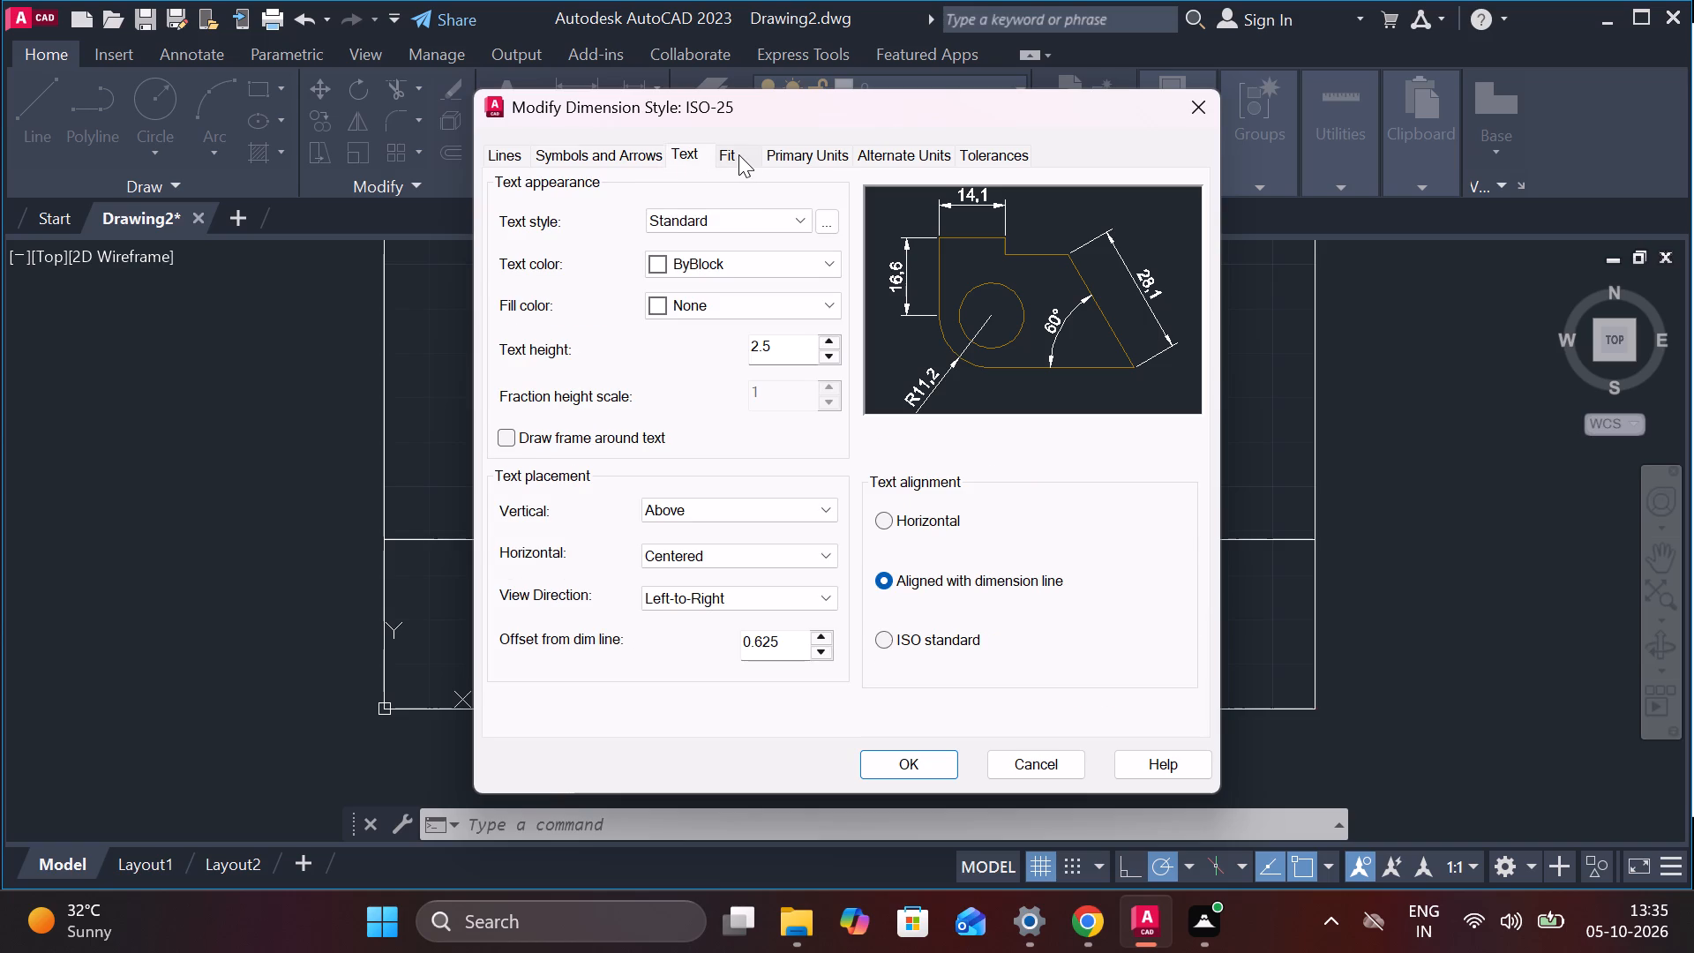
left_click(738, 154)
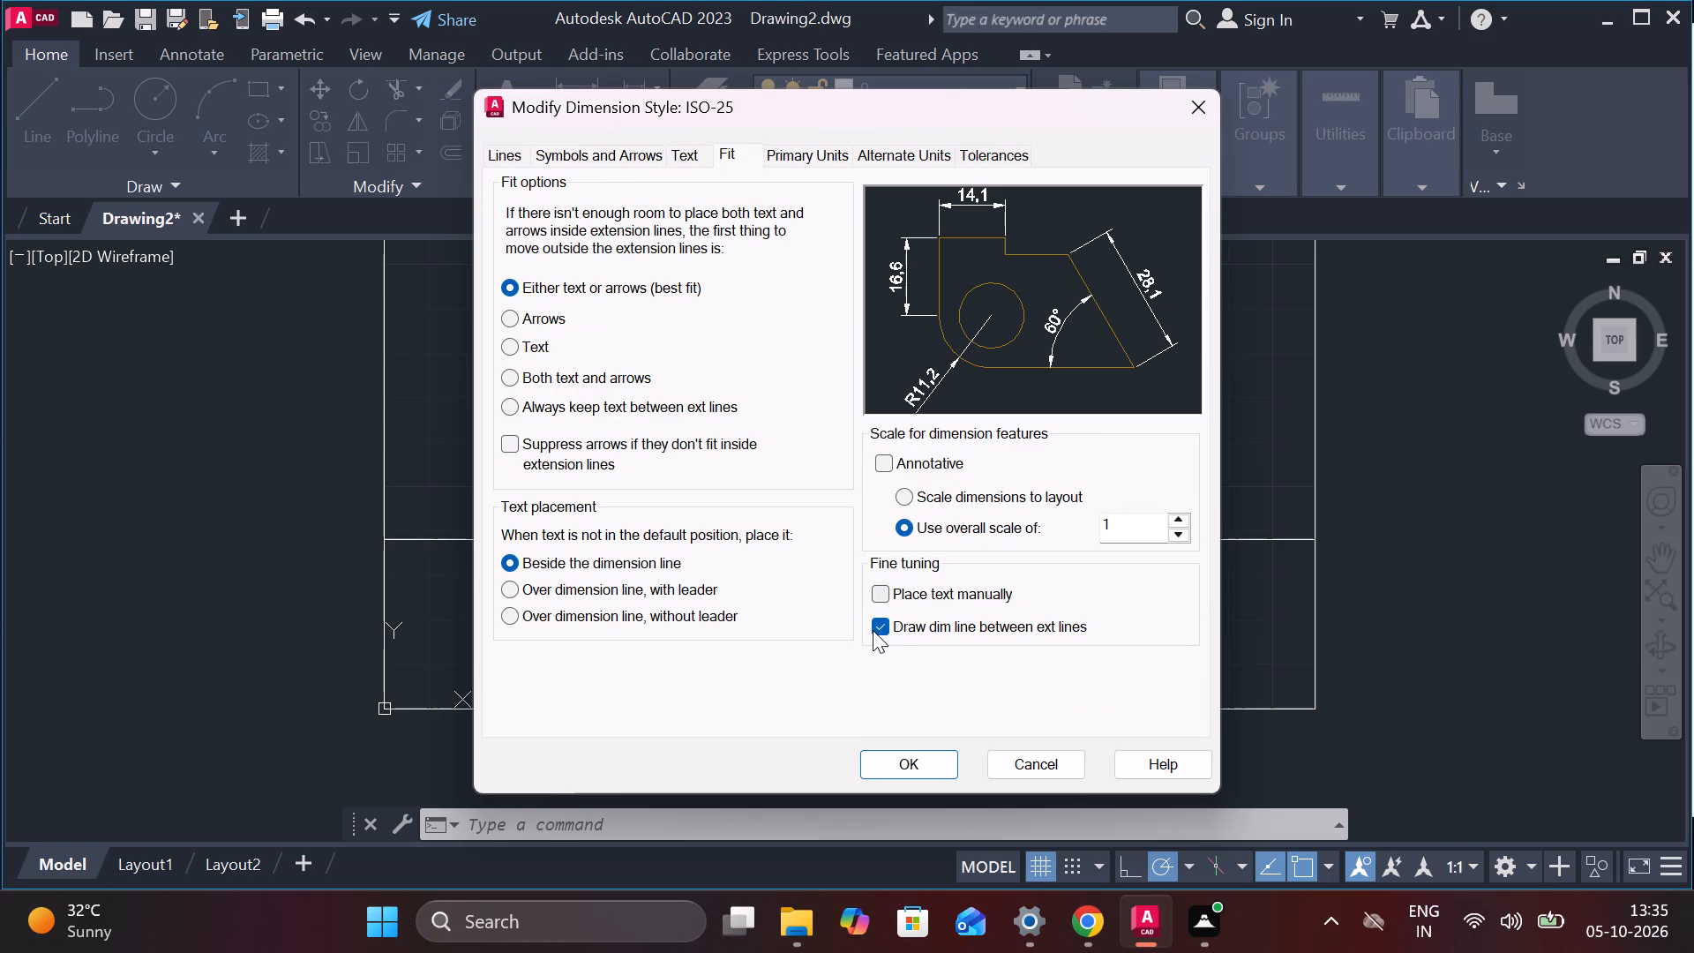
left_click(873, 630)
left_click(915, 757)
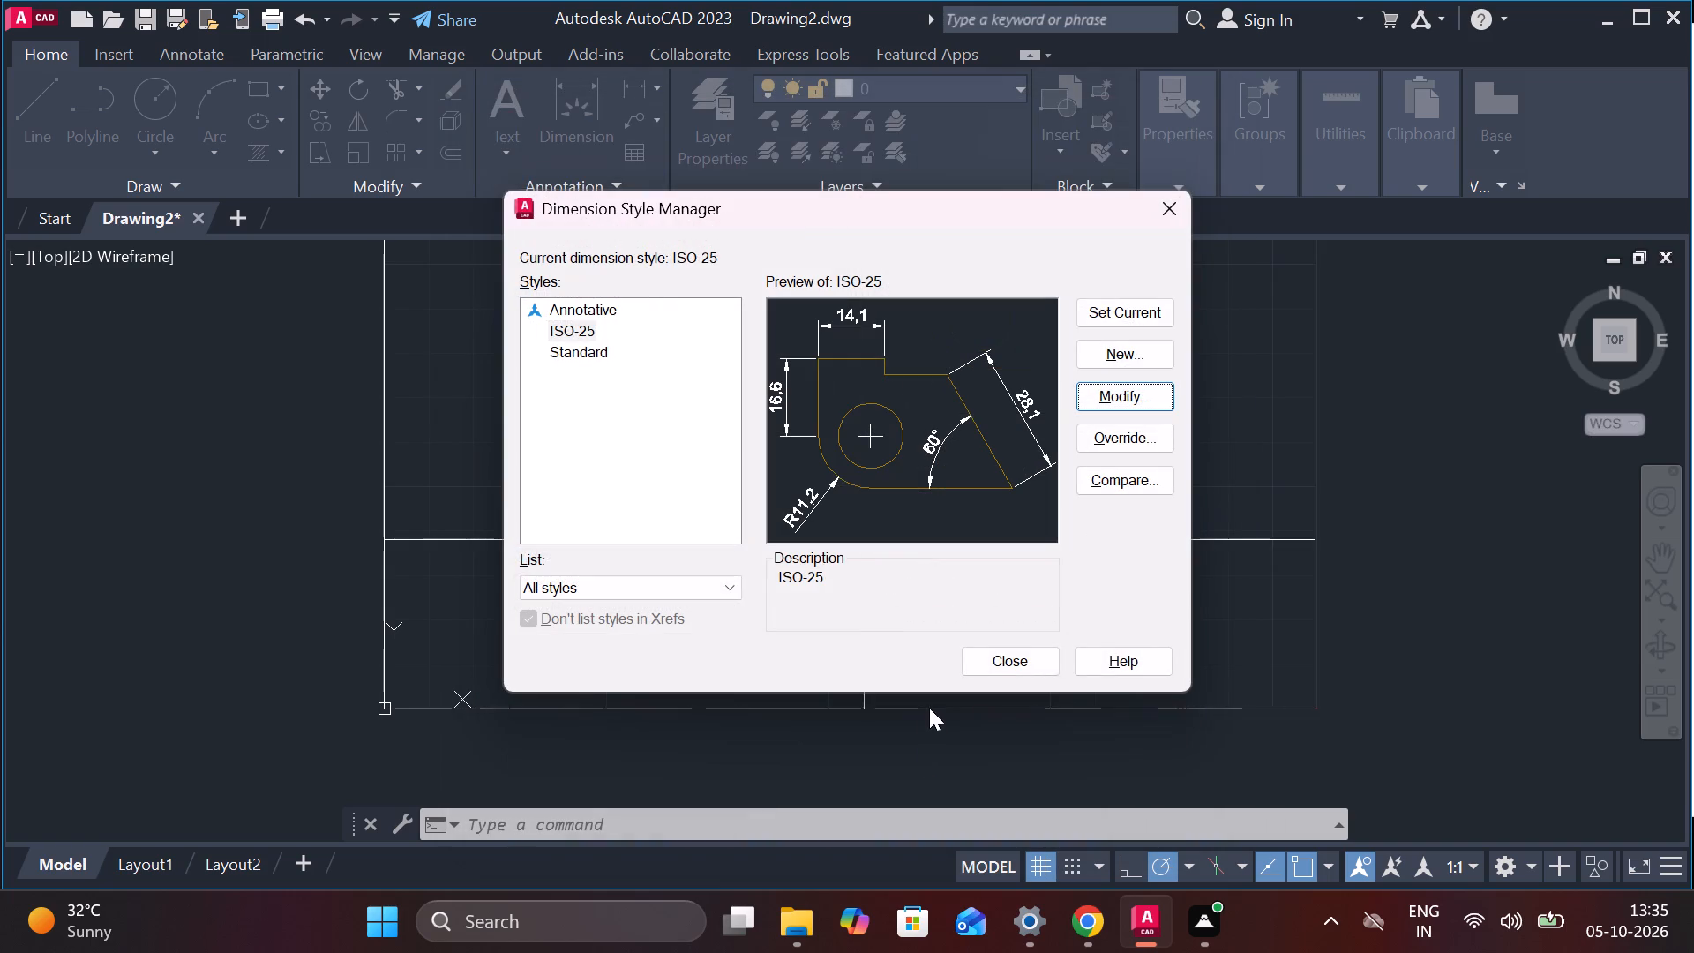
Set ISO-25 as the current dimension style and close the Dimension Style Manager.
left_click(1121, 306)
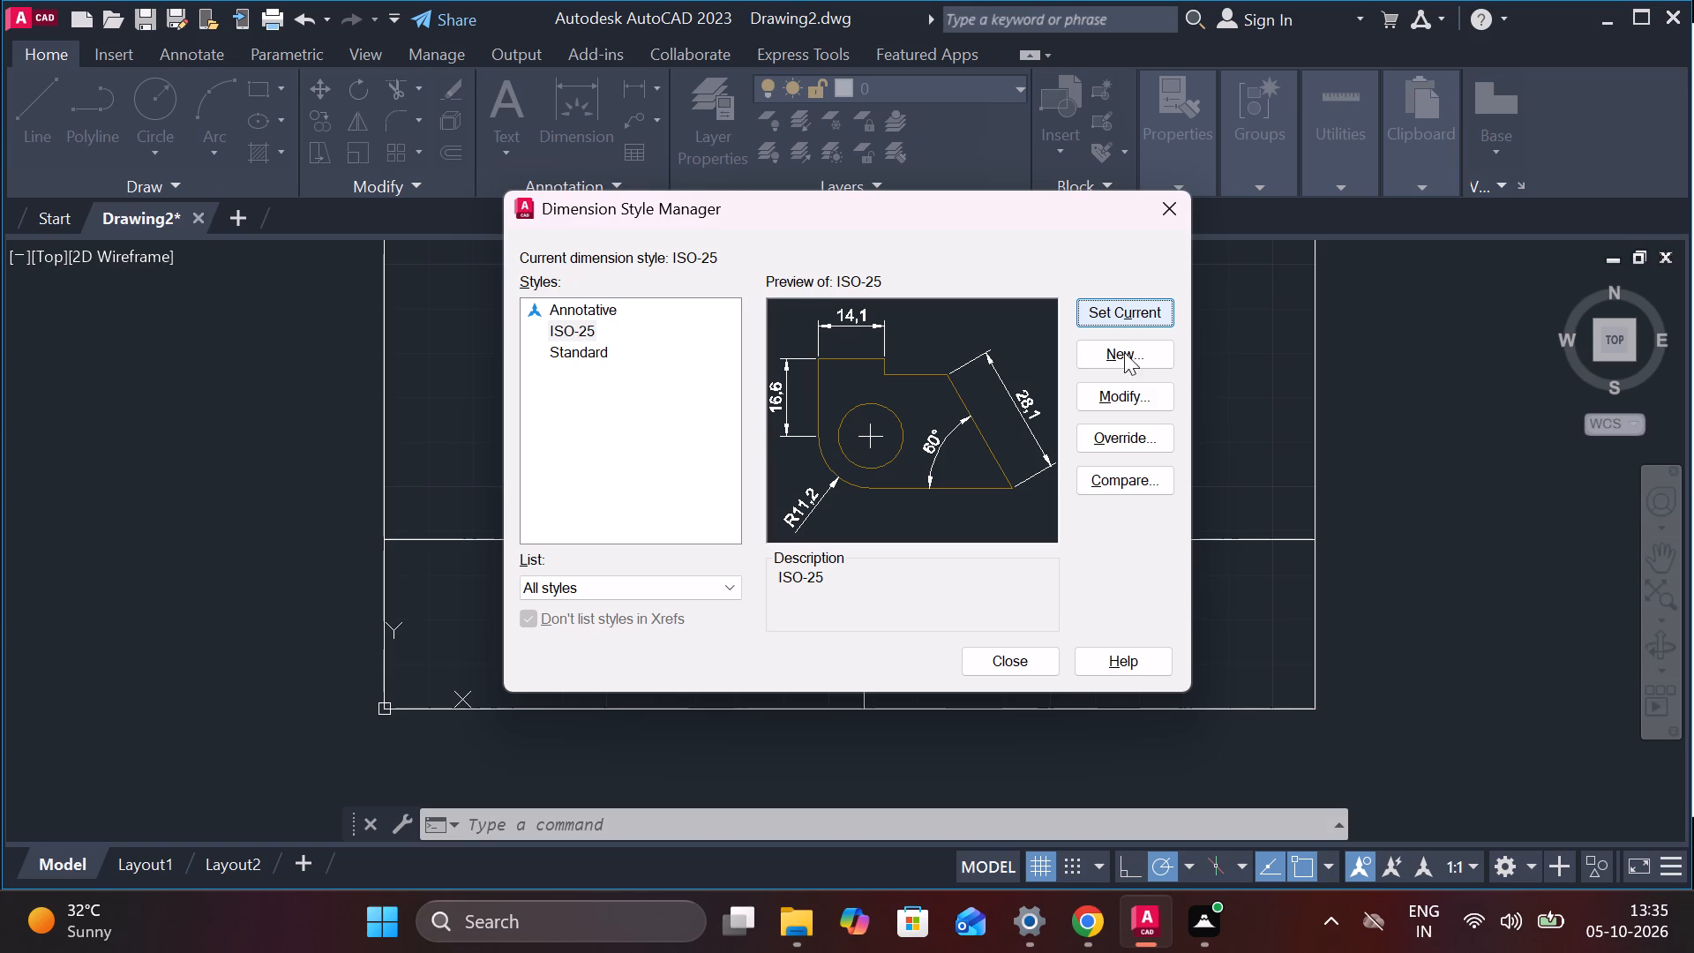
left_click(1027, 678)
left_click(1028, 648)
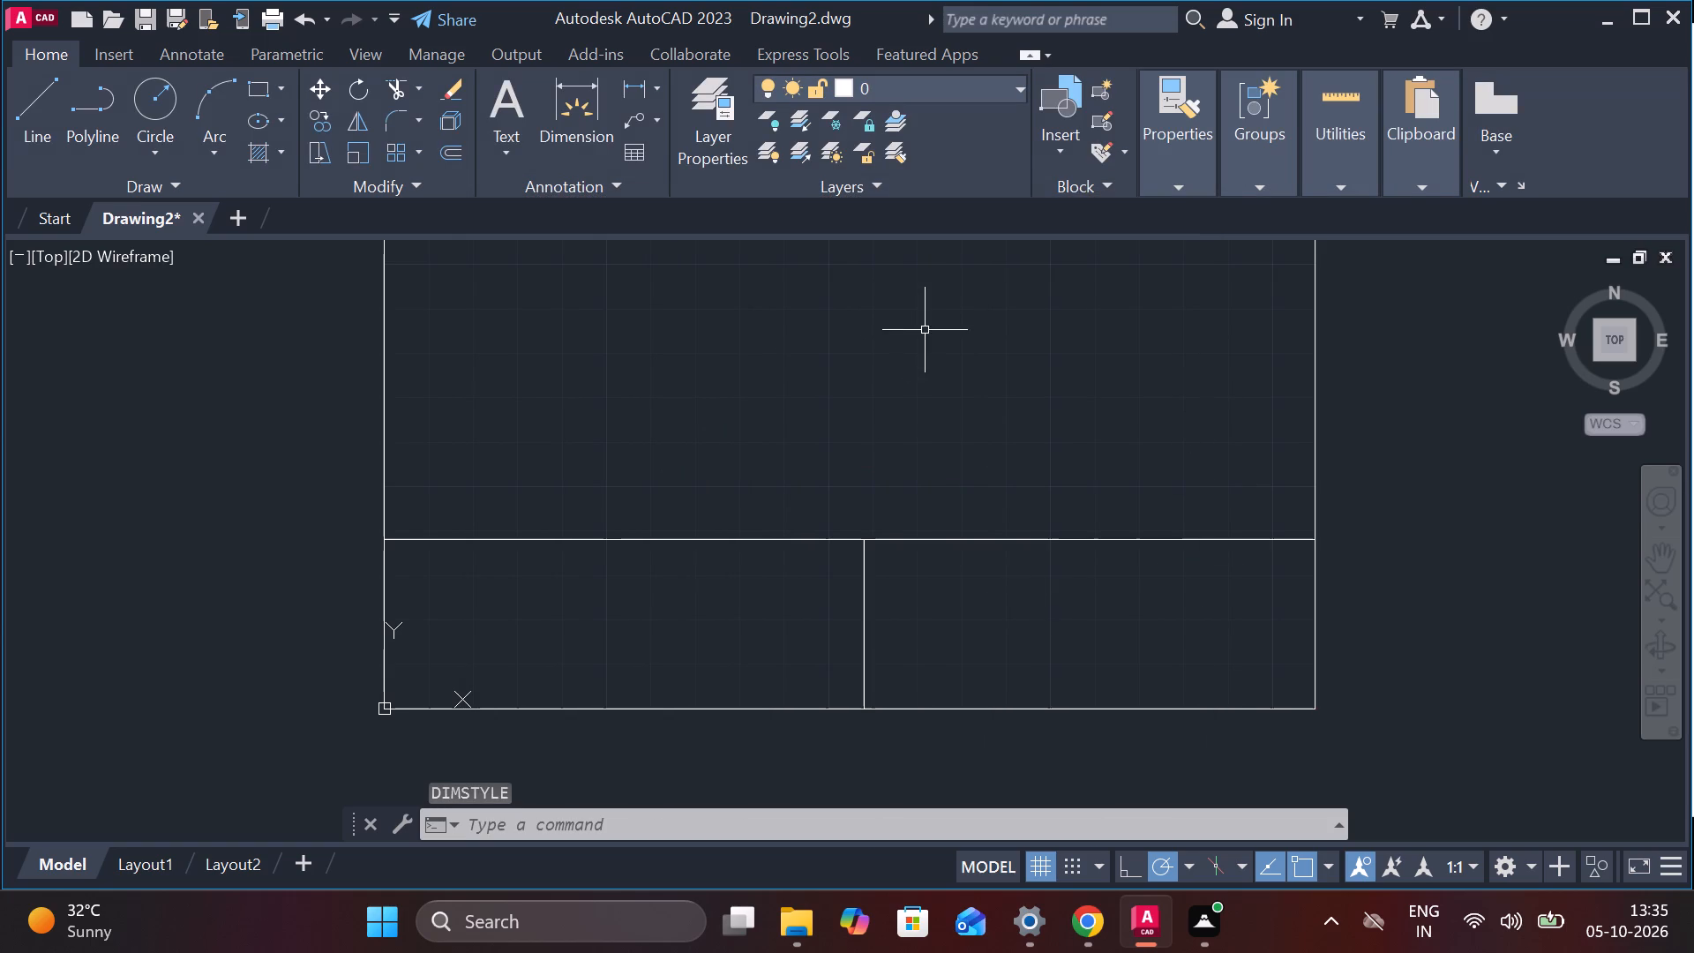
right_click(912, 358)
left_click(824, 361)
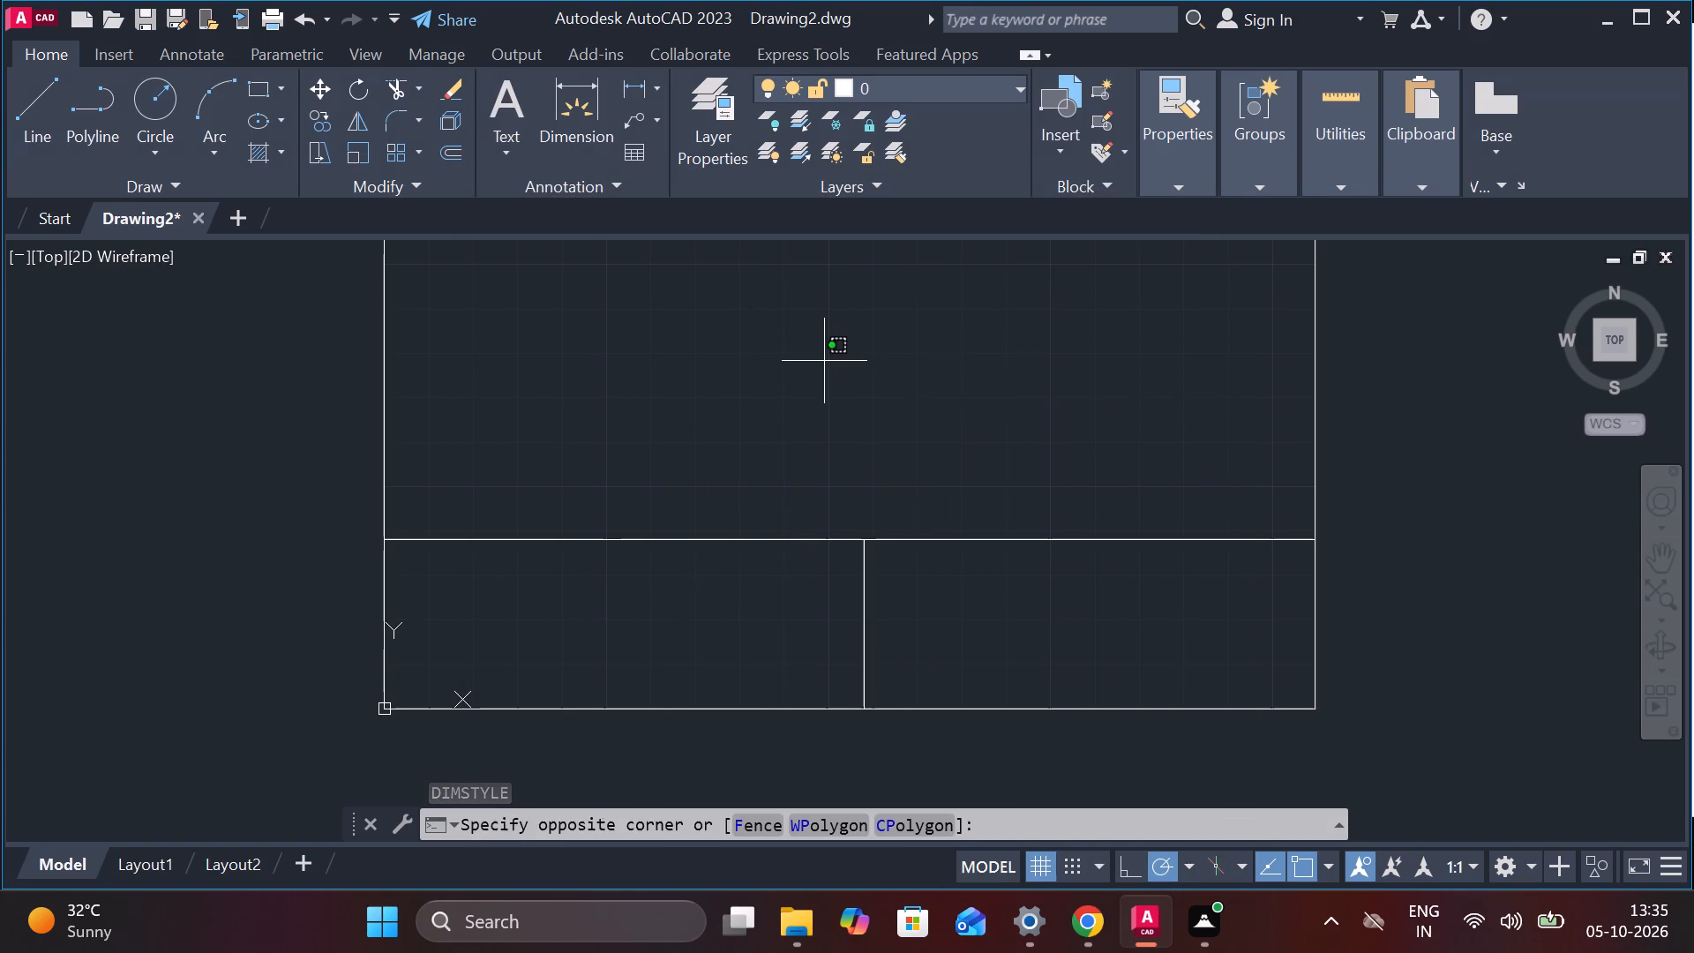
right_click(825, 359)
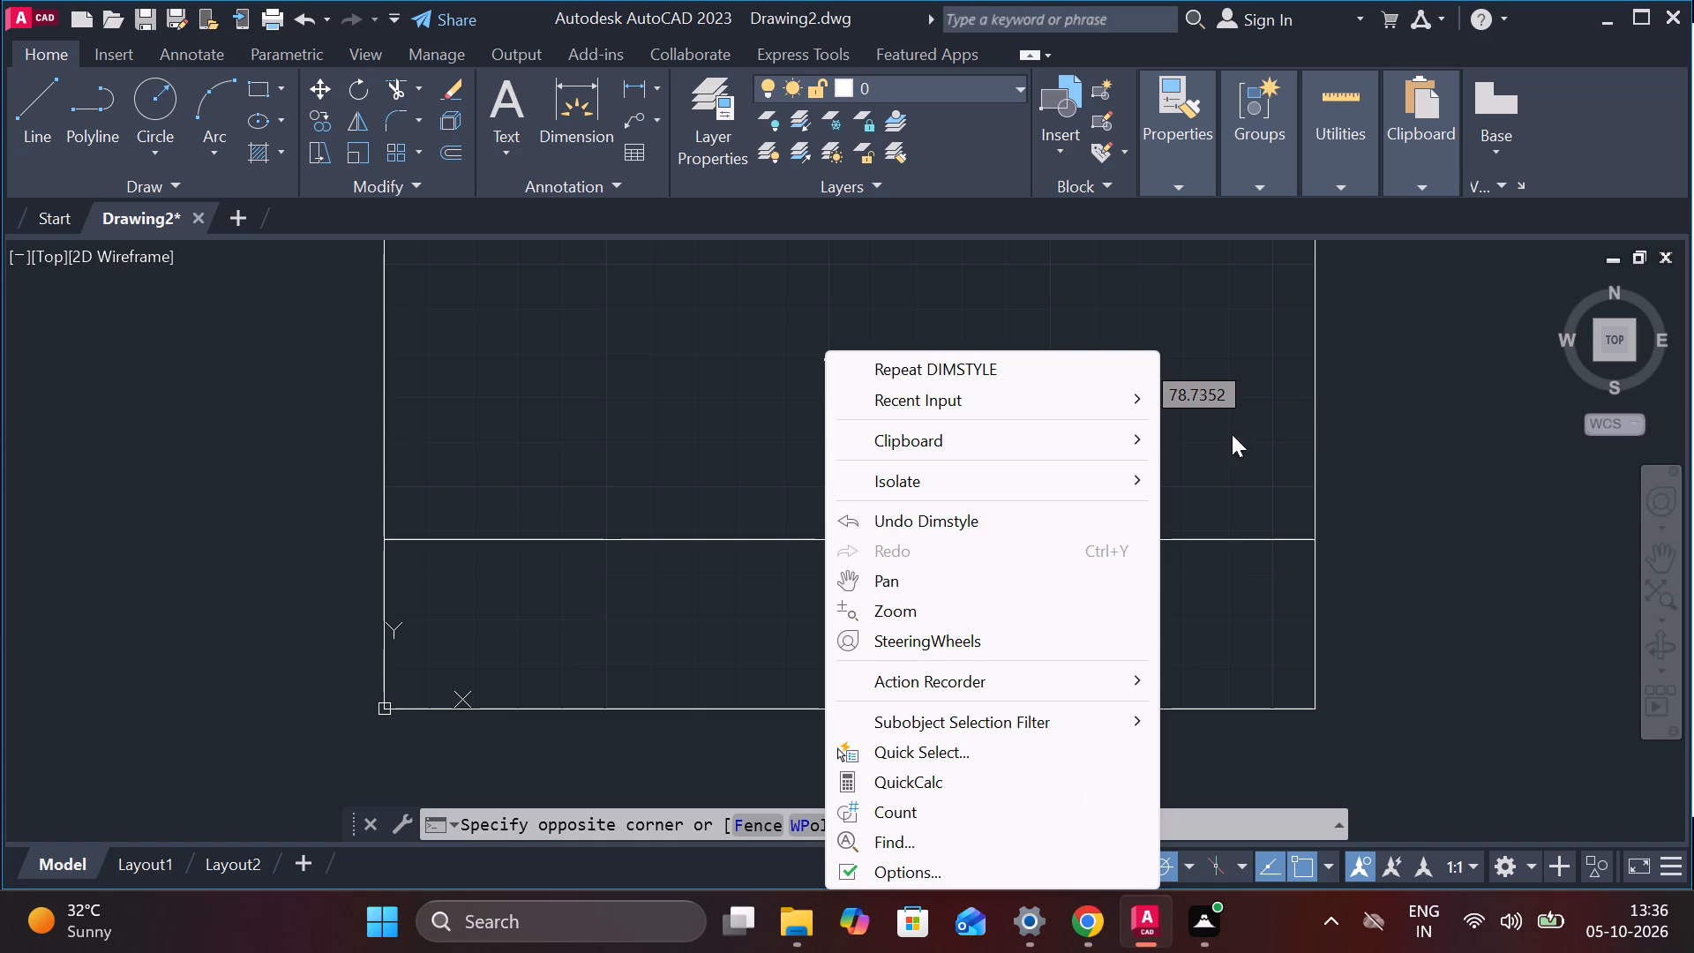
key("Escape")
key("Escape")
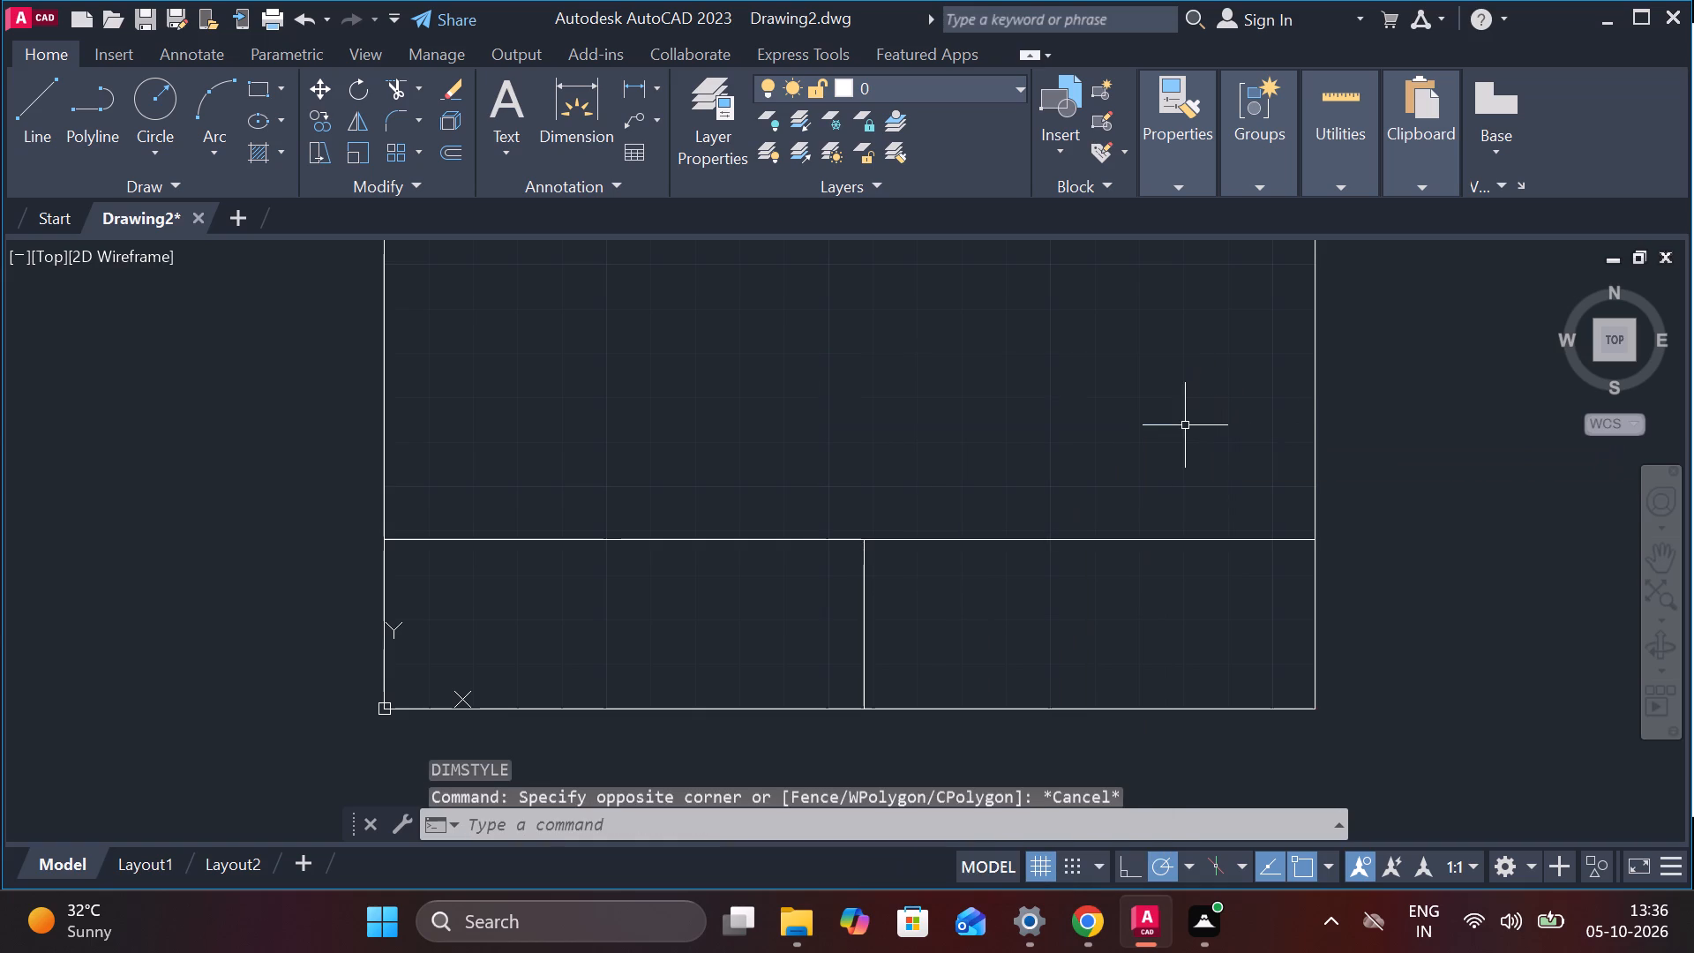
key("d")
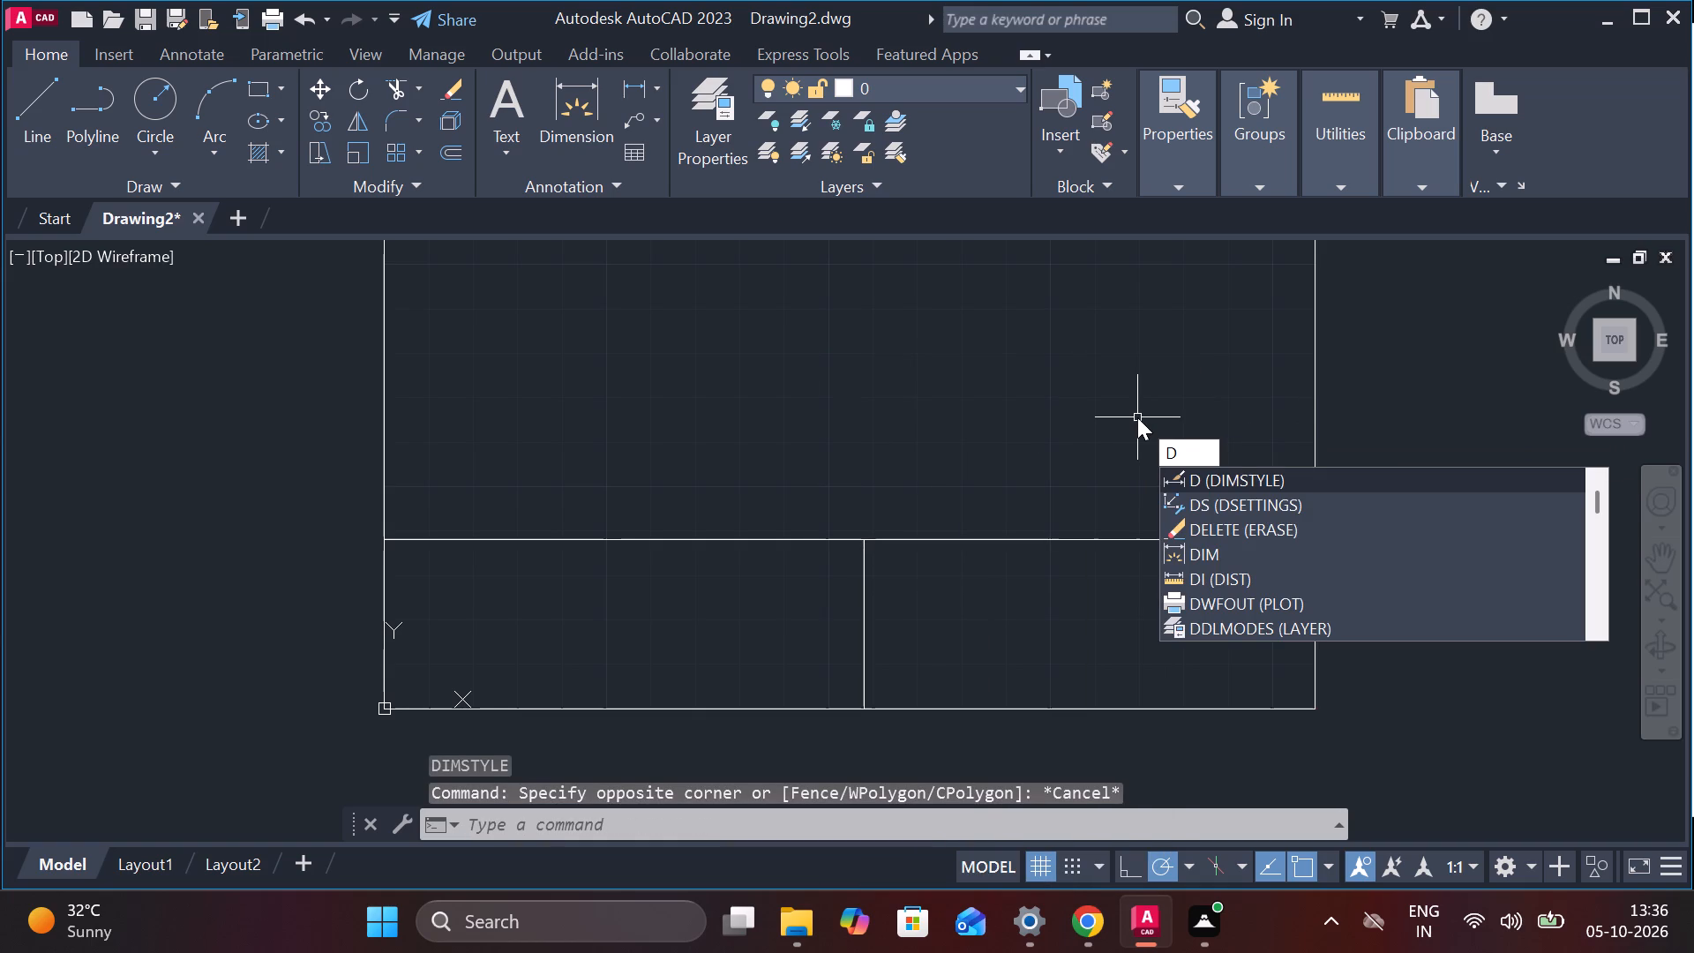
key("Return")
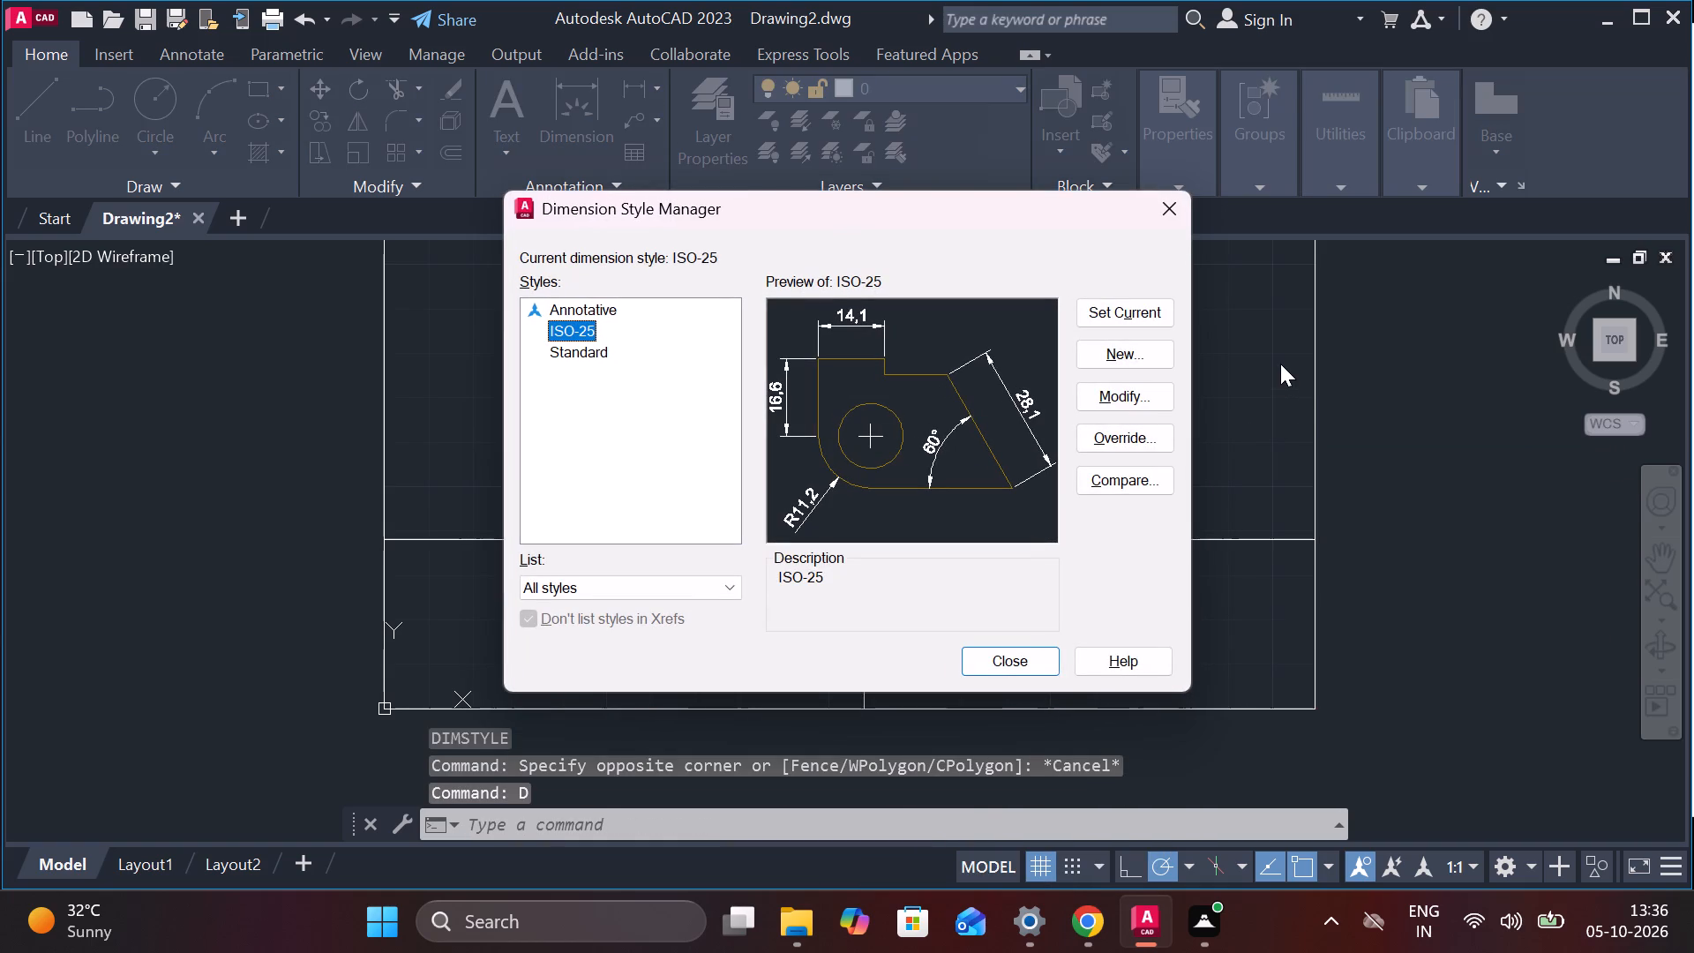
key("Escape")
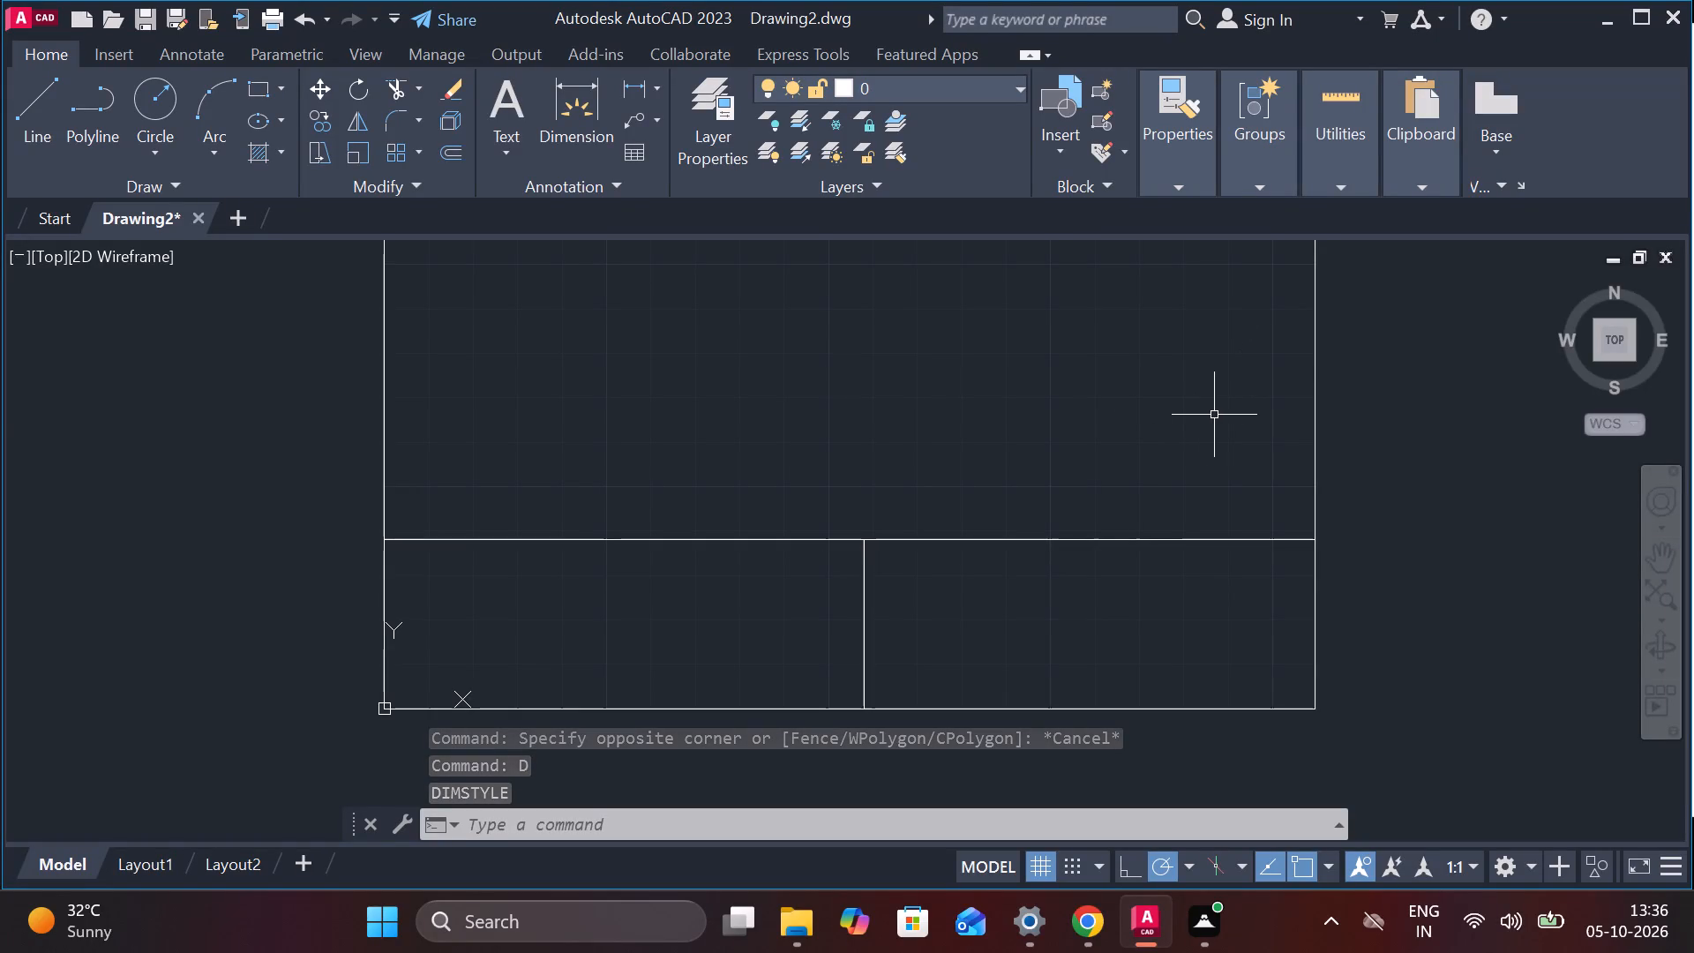
Increase the aperture size and the AutoSnap marker size in the drafting options and apply the changes.
type("OP")
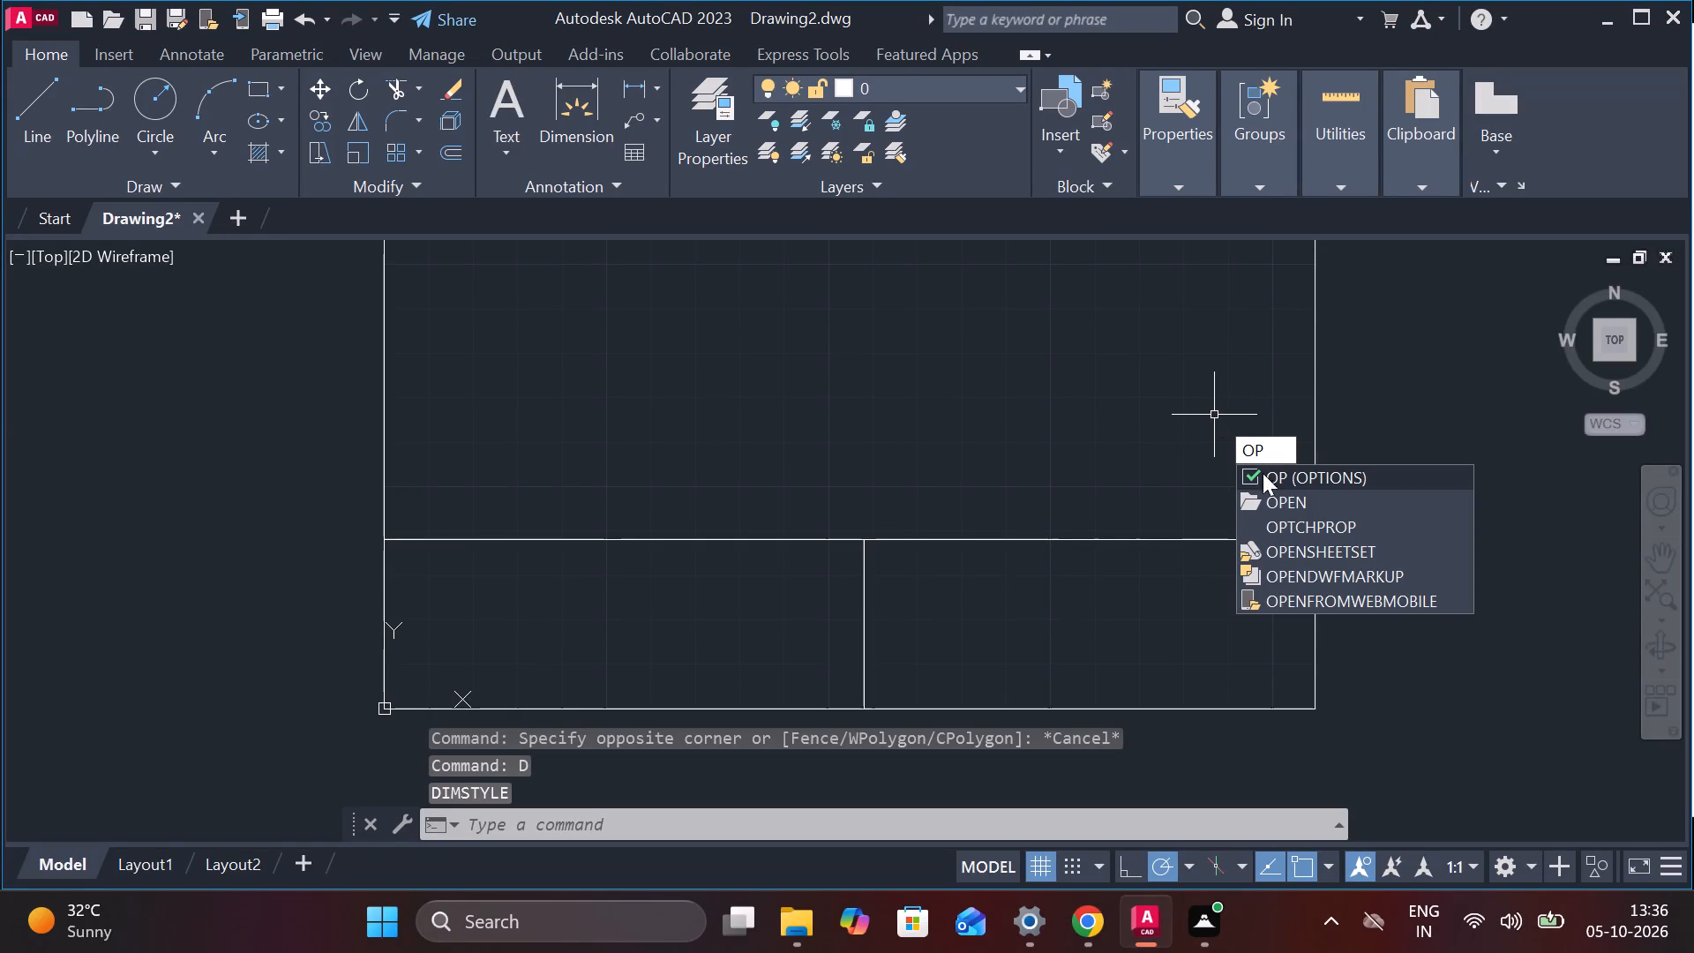
left_click(1315, 482)
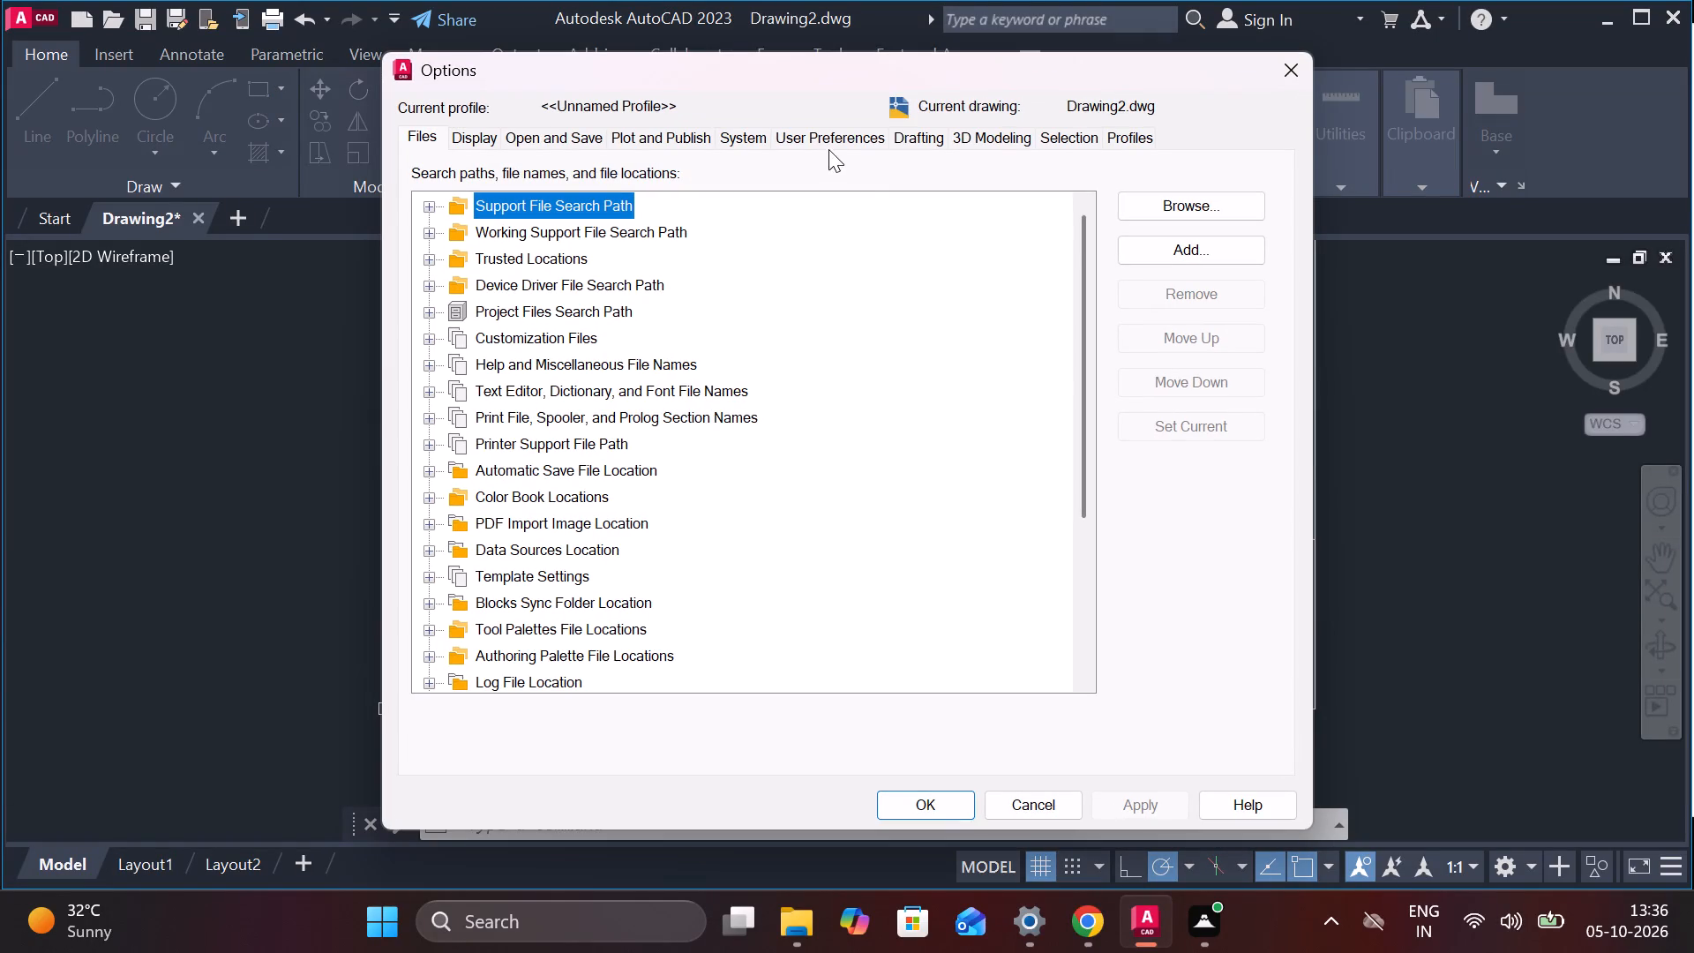
left_click(997, 145)
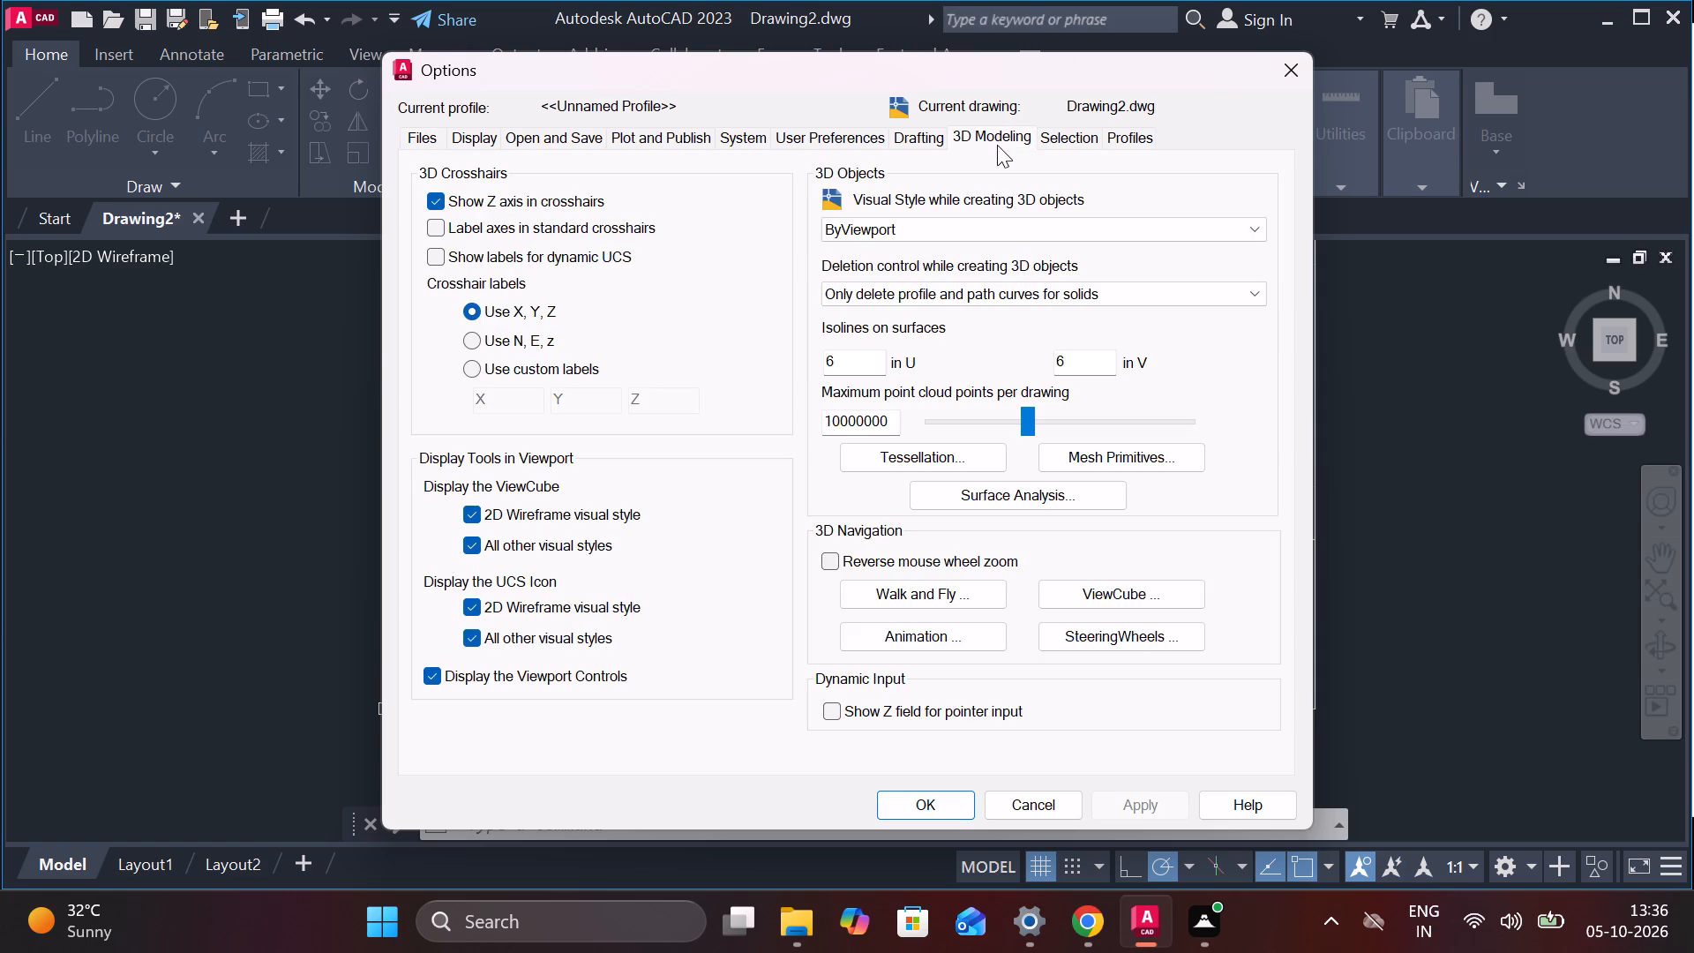
left_click(918, 138)
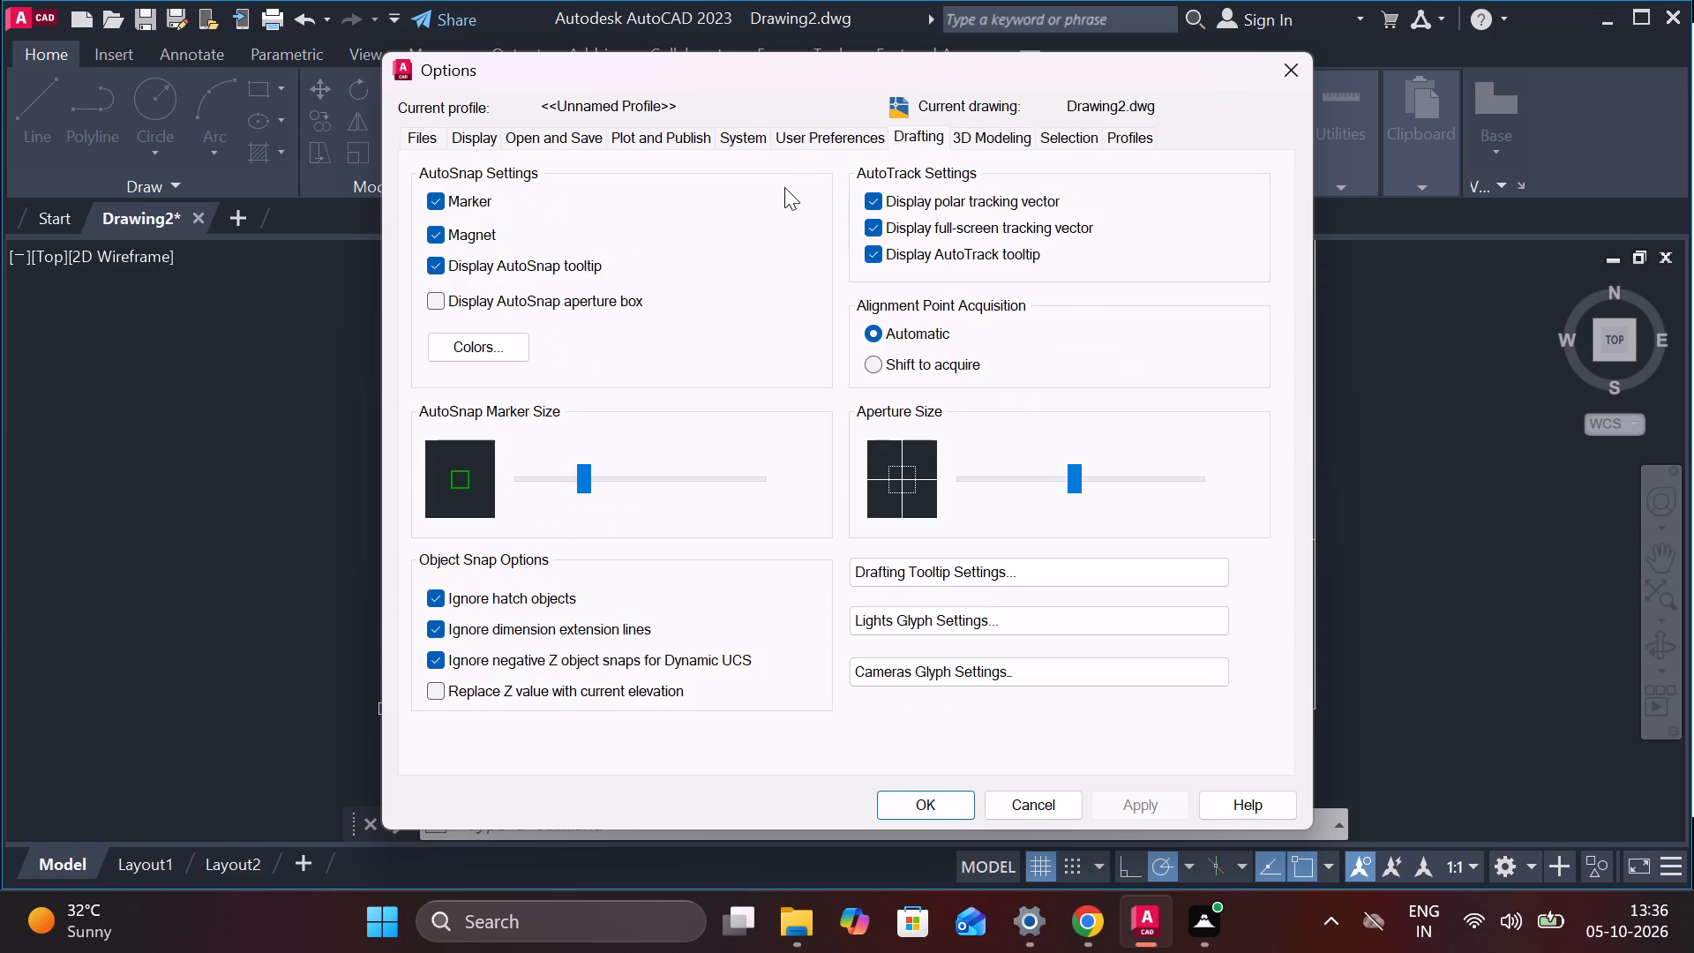
left_click_drag(1077, 469, 1122, 471)
left_click_drag(1122, 471, 1120, 471)
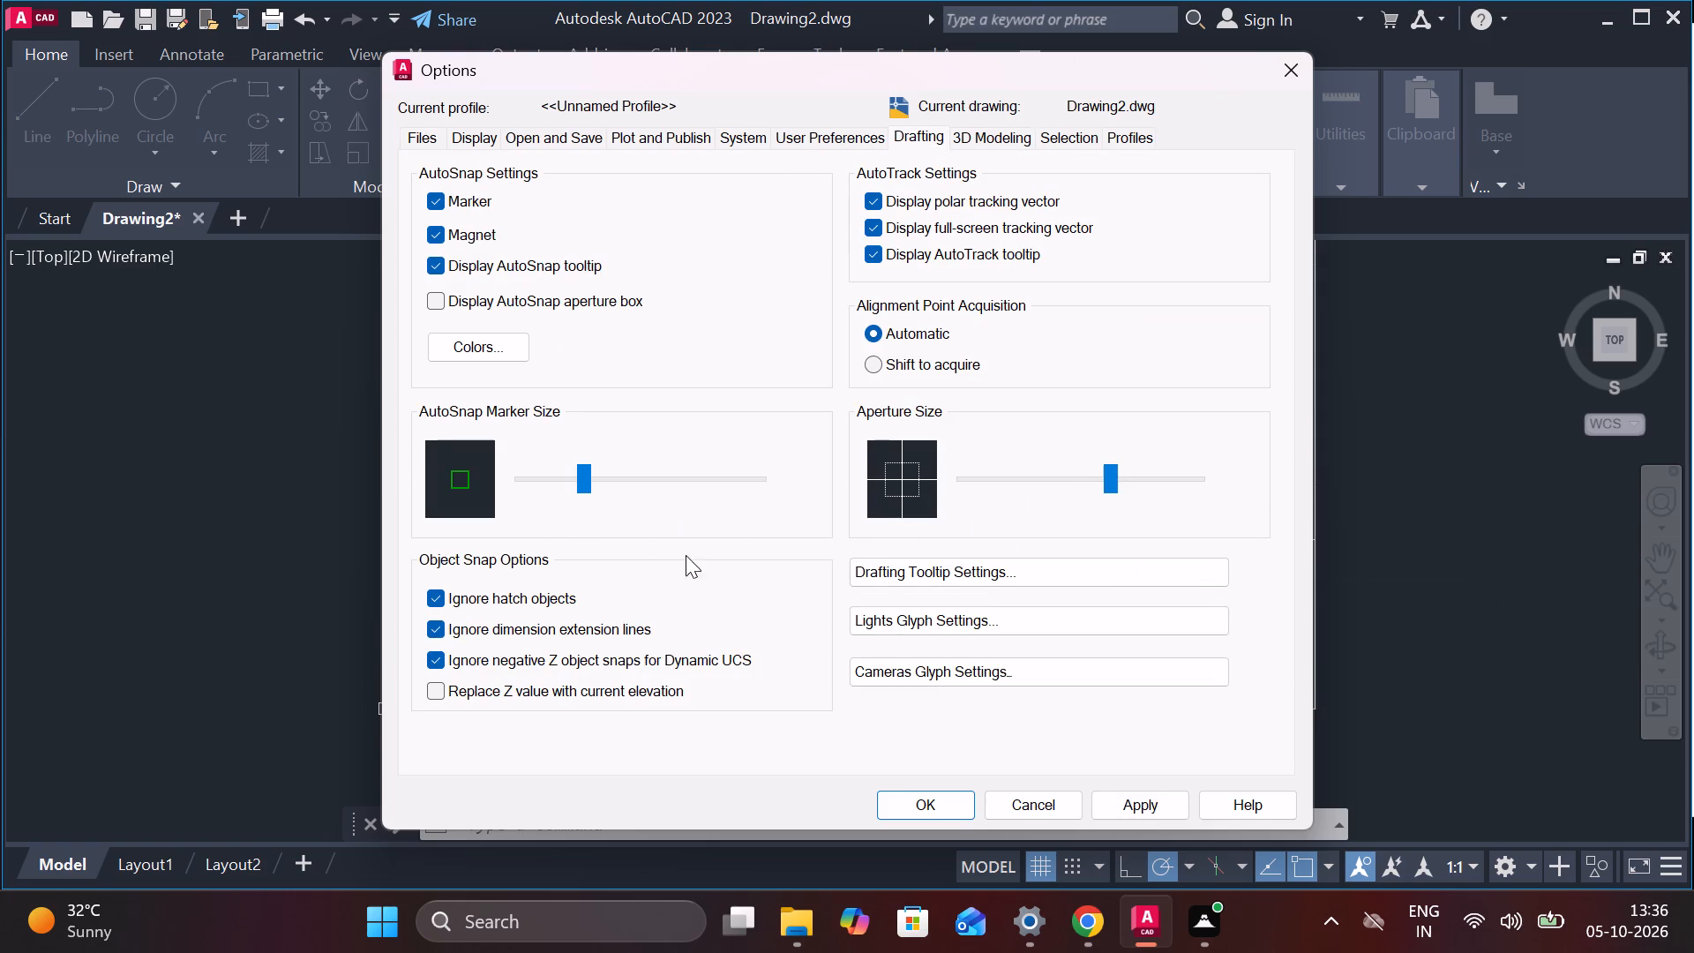
left_click_drag(582, 476, 613, 477)
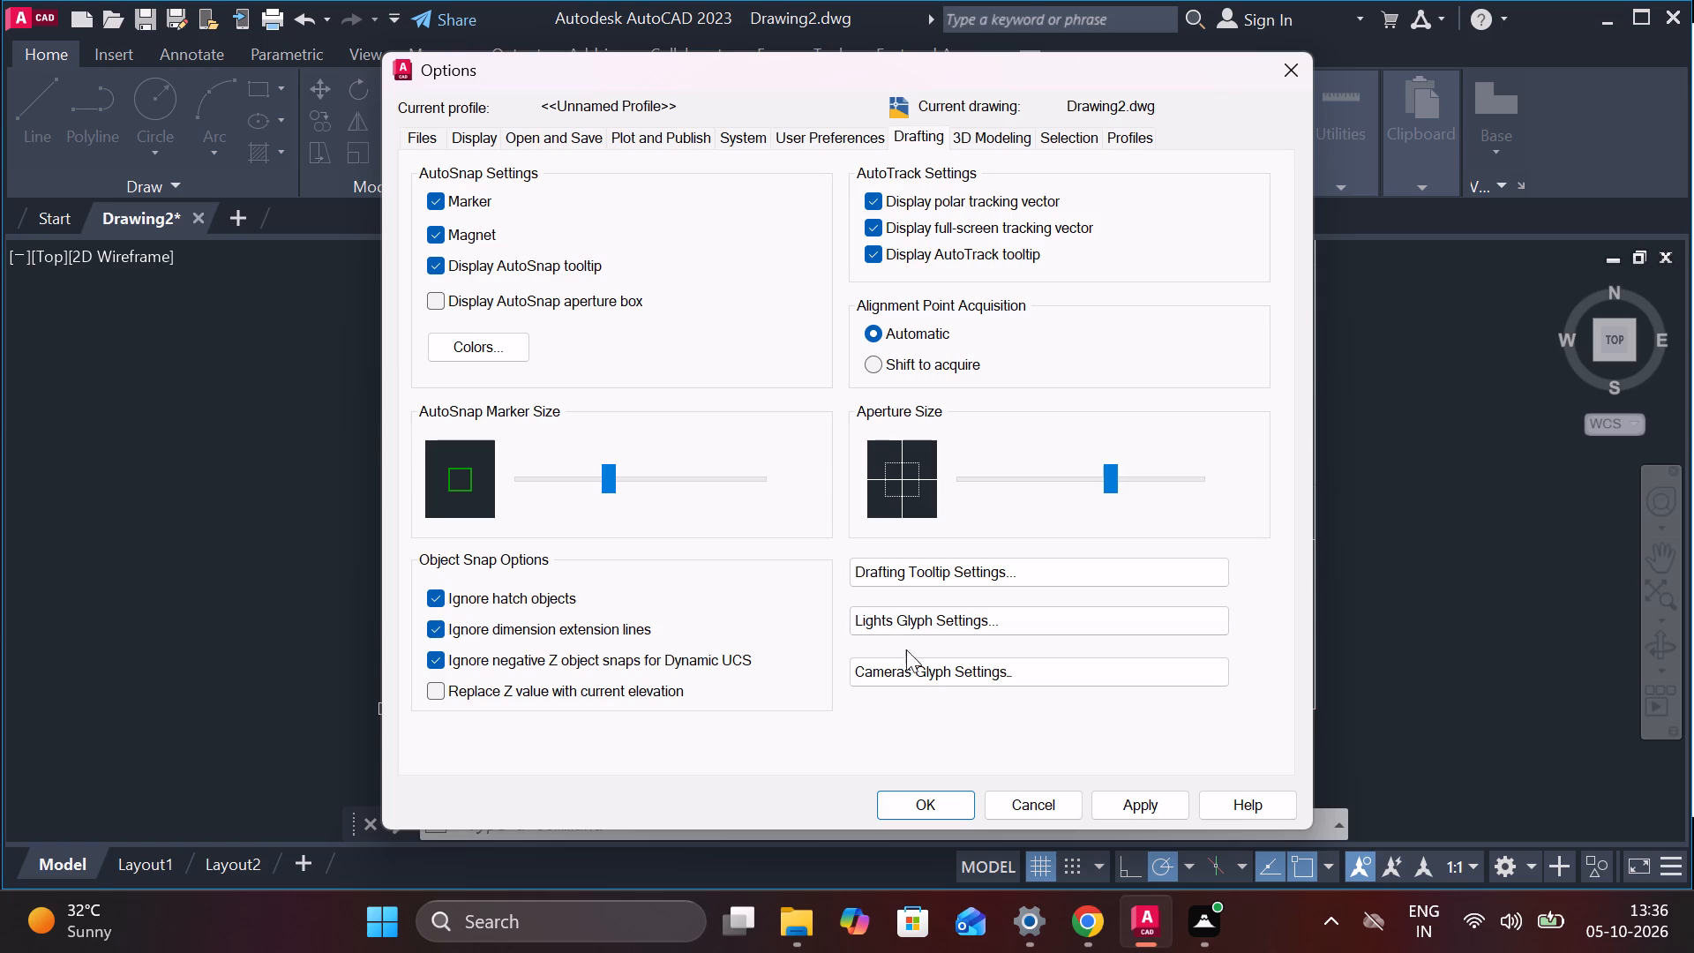
left_click(1130, 801)
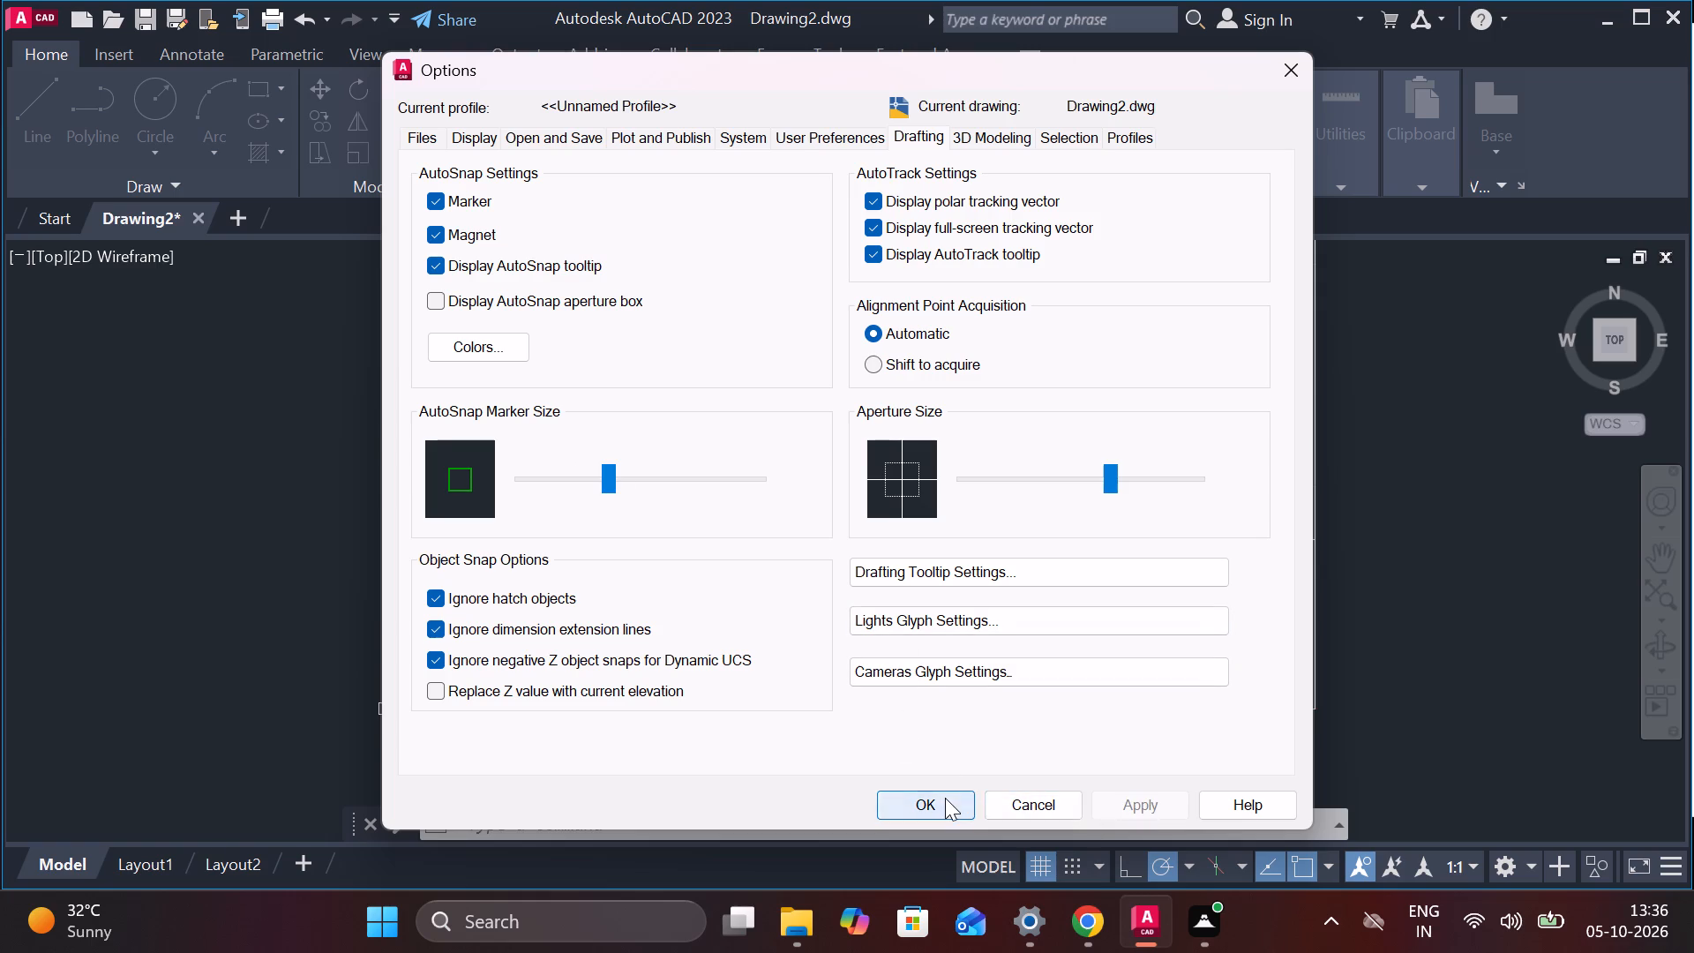
left_click(945, 798)
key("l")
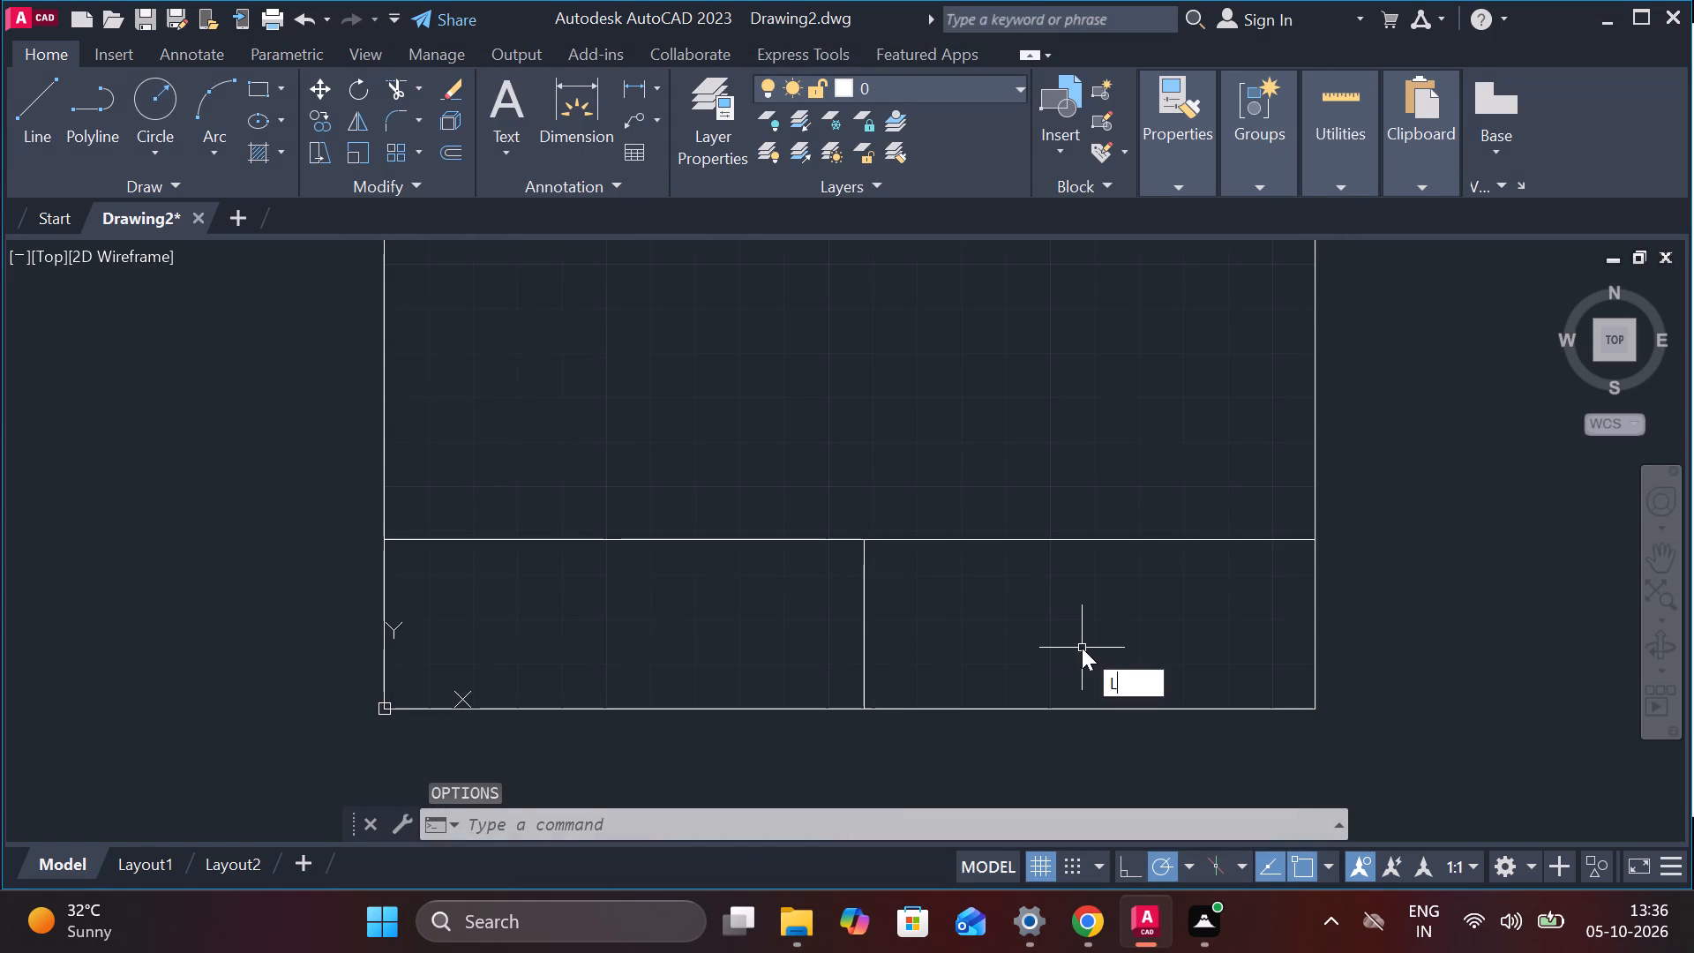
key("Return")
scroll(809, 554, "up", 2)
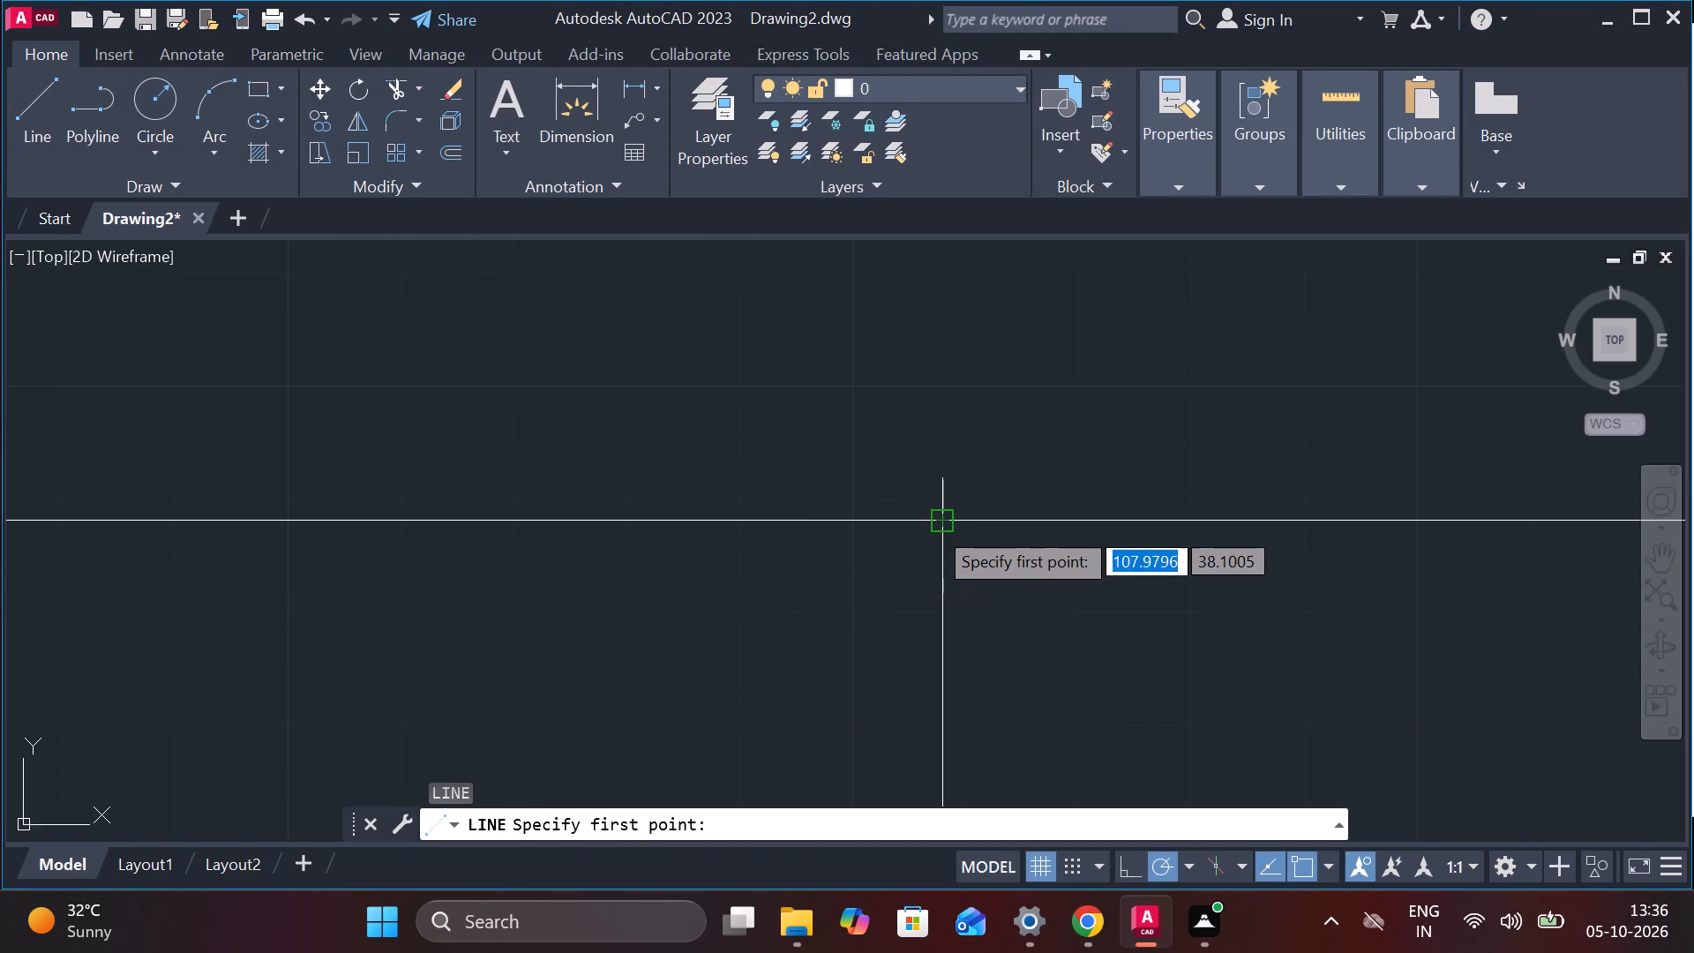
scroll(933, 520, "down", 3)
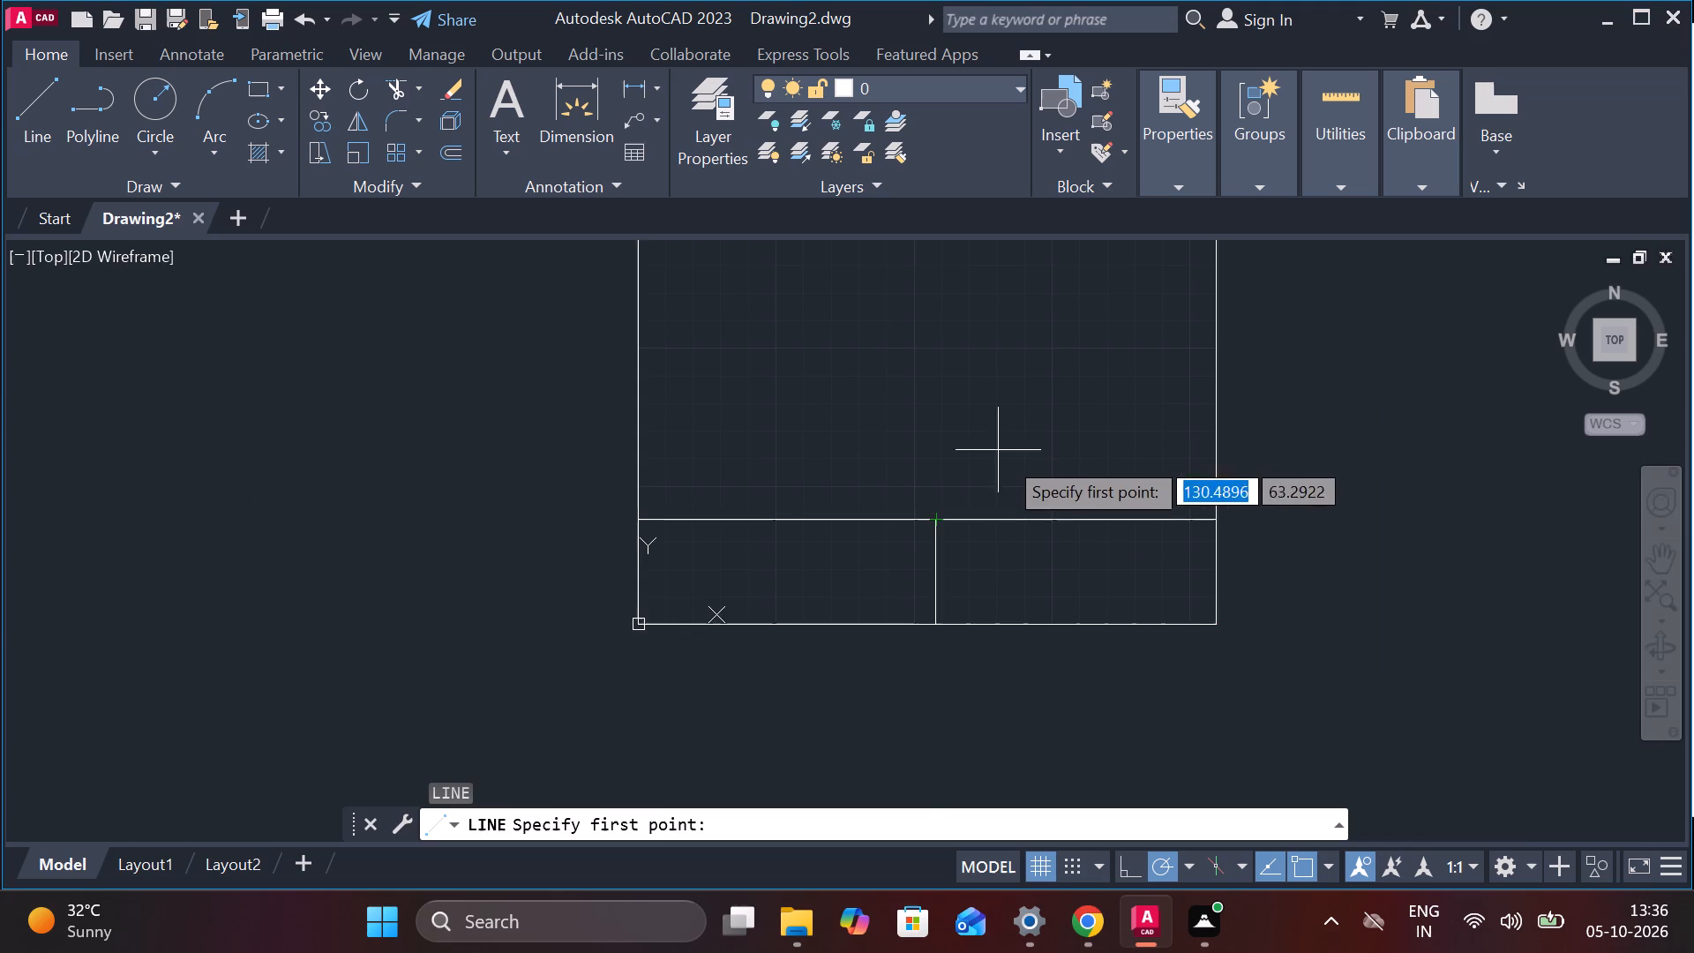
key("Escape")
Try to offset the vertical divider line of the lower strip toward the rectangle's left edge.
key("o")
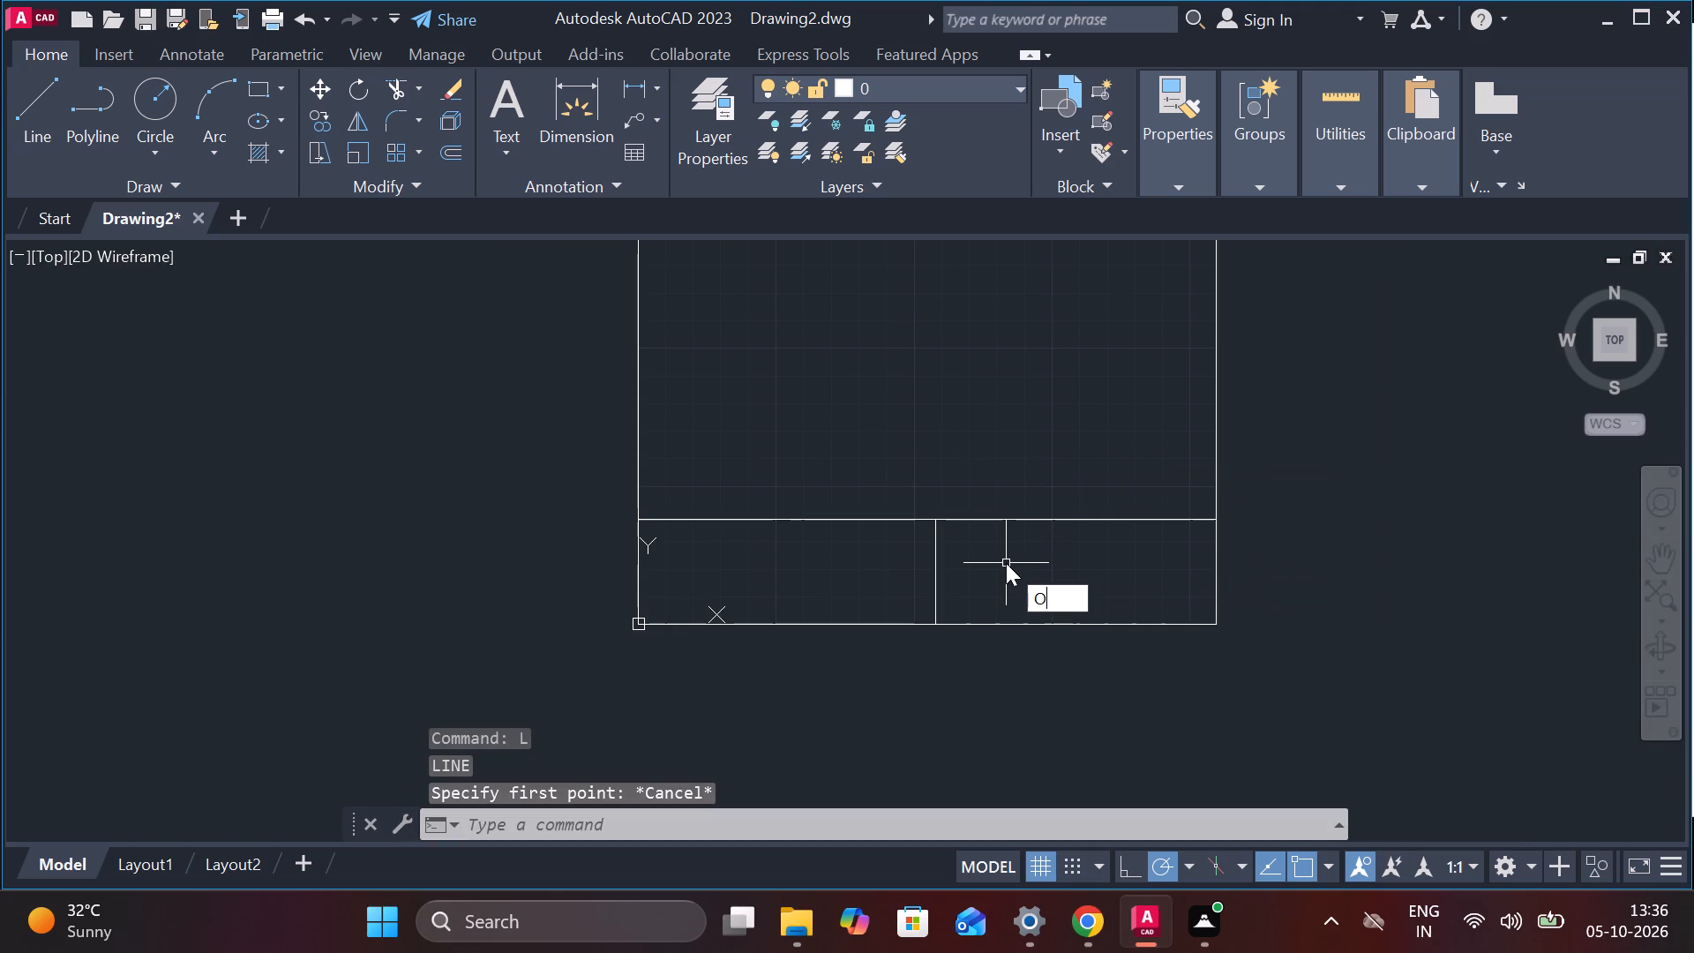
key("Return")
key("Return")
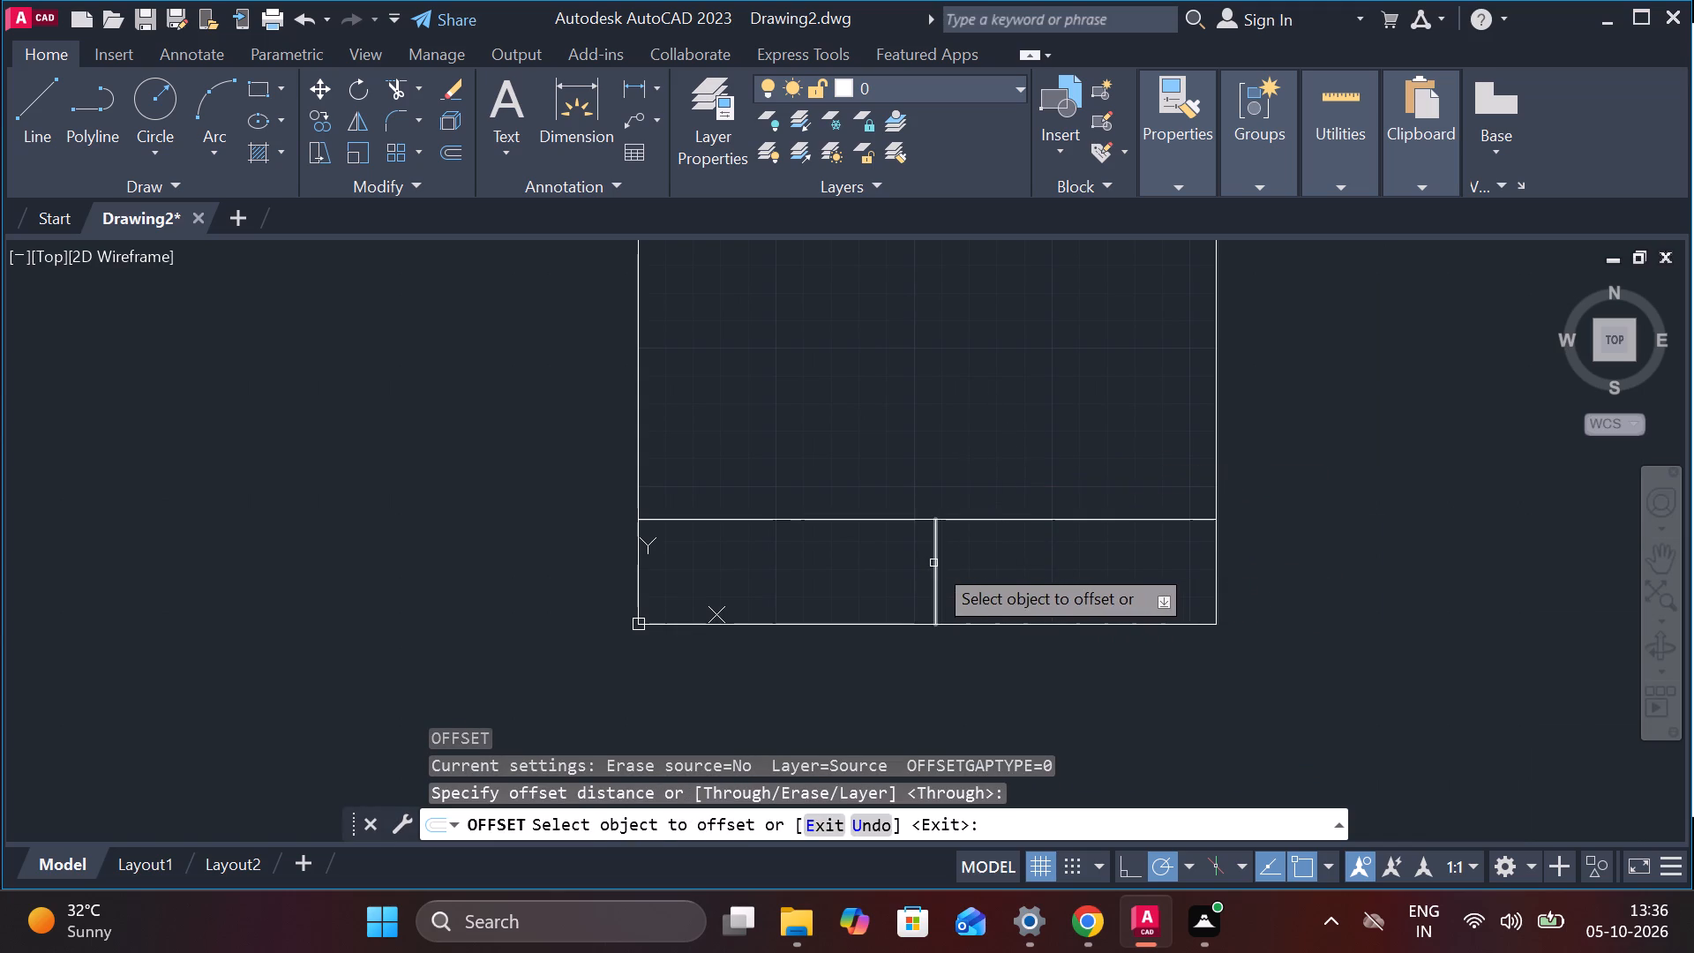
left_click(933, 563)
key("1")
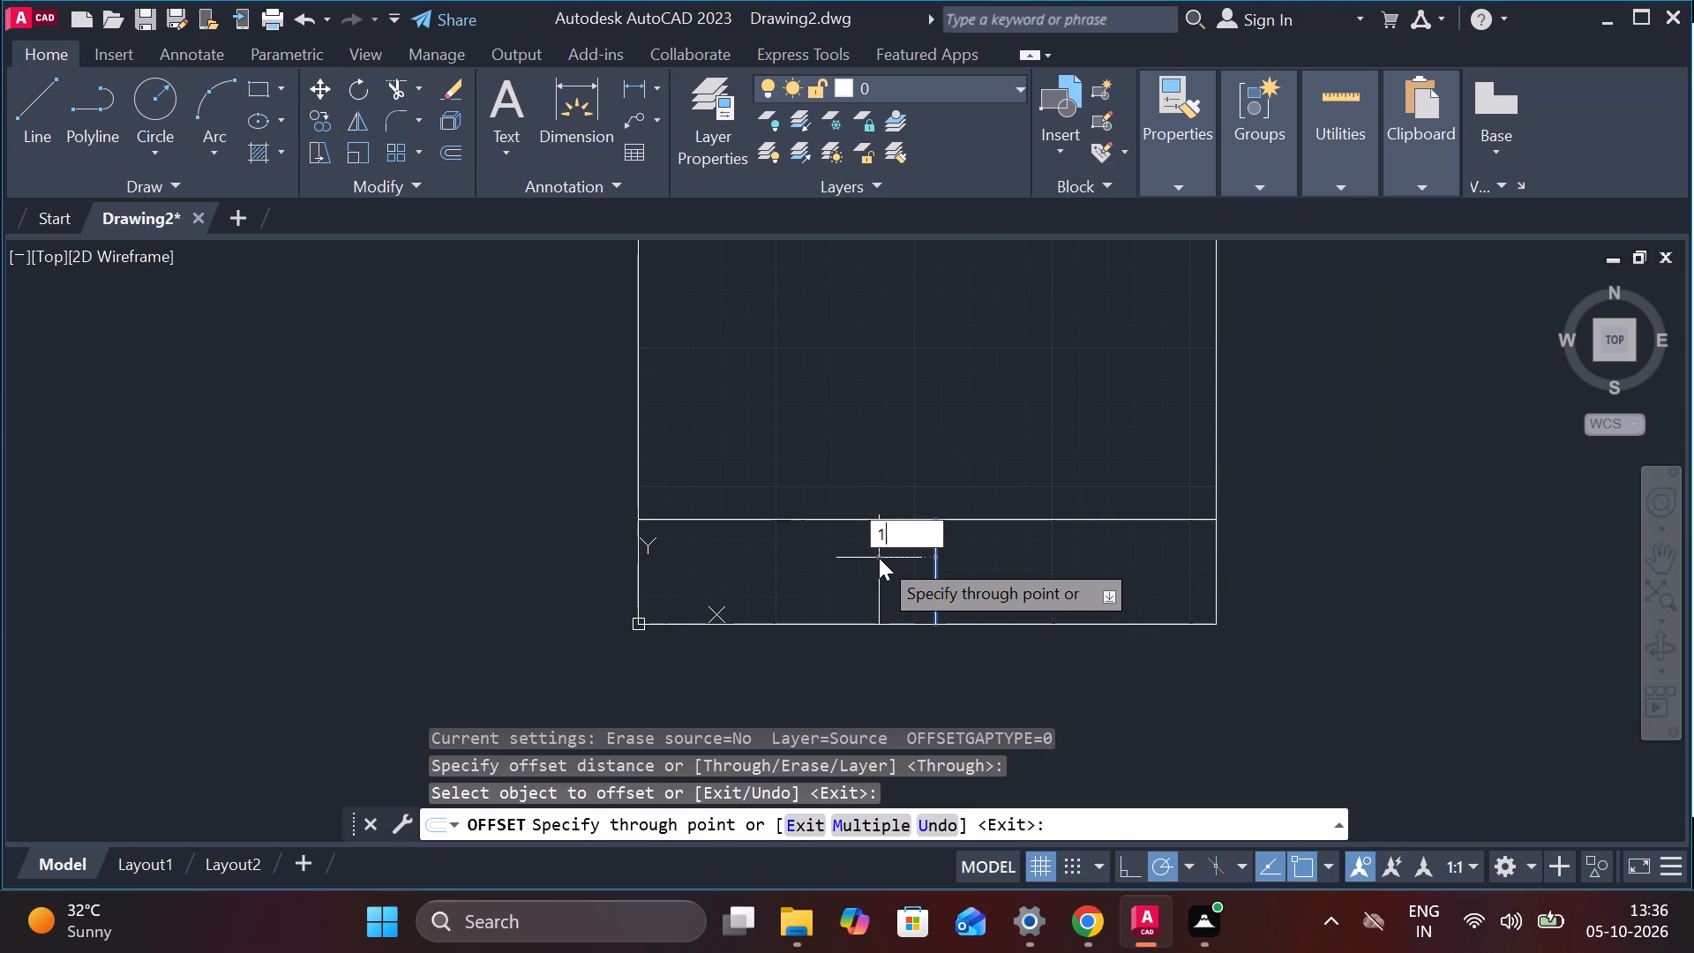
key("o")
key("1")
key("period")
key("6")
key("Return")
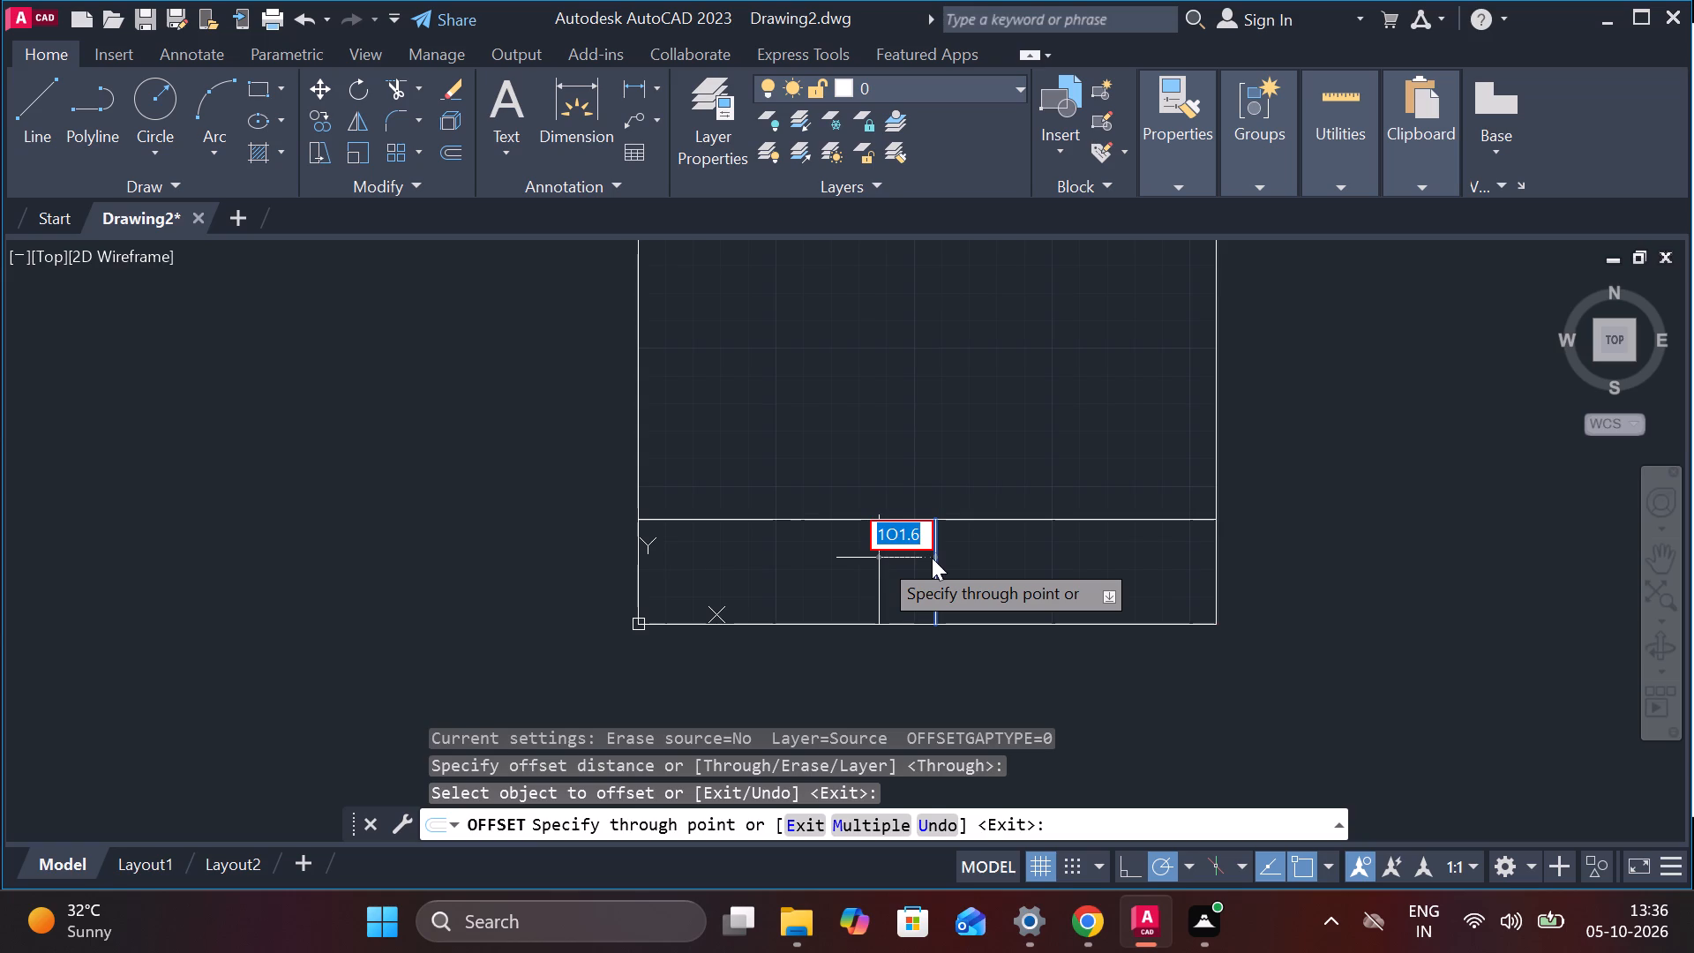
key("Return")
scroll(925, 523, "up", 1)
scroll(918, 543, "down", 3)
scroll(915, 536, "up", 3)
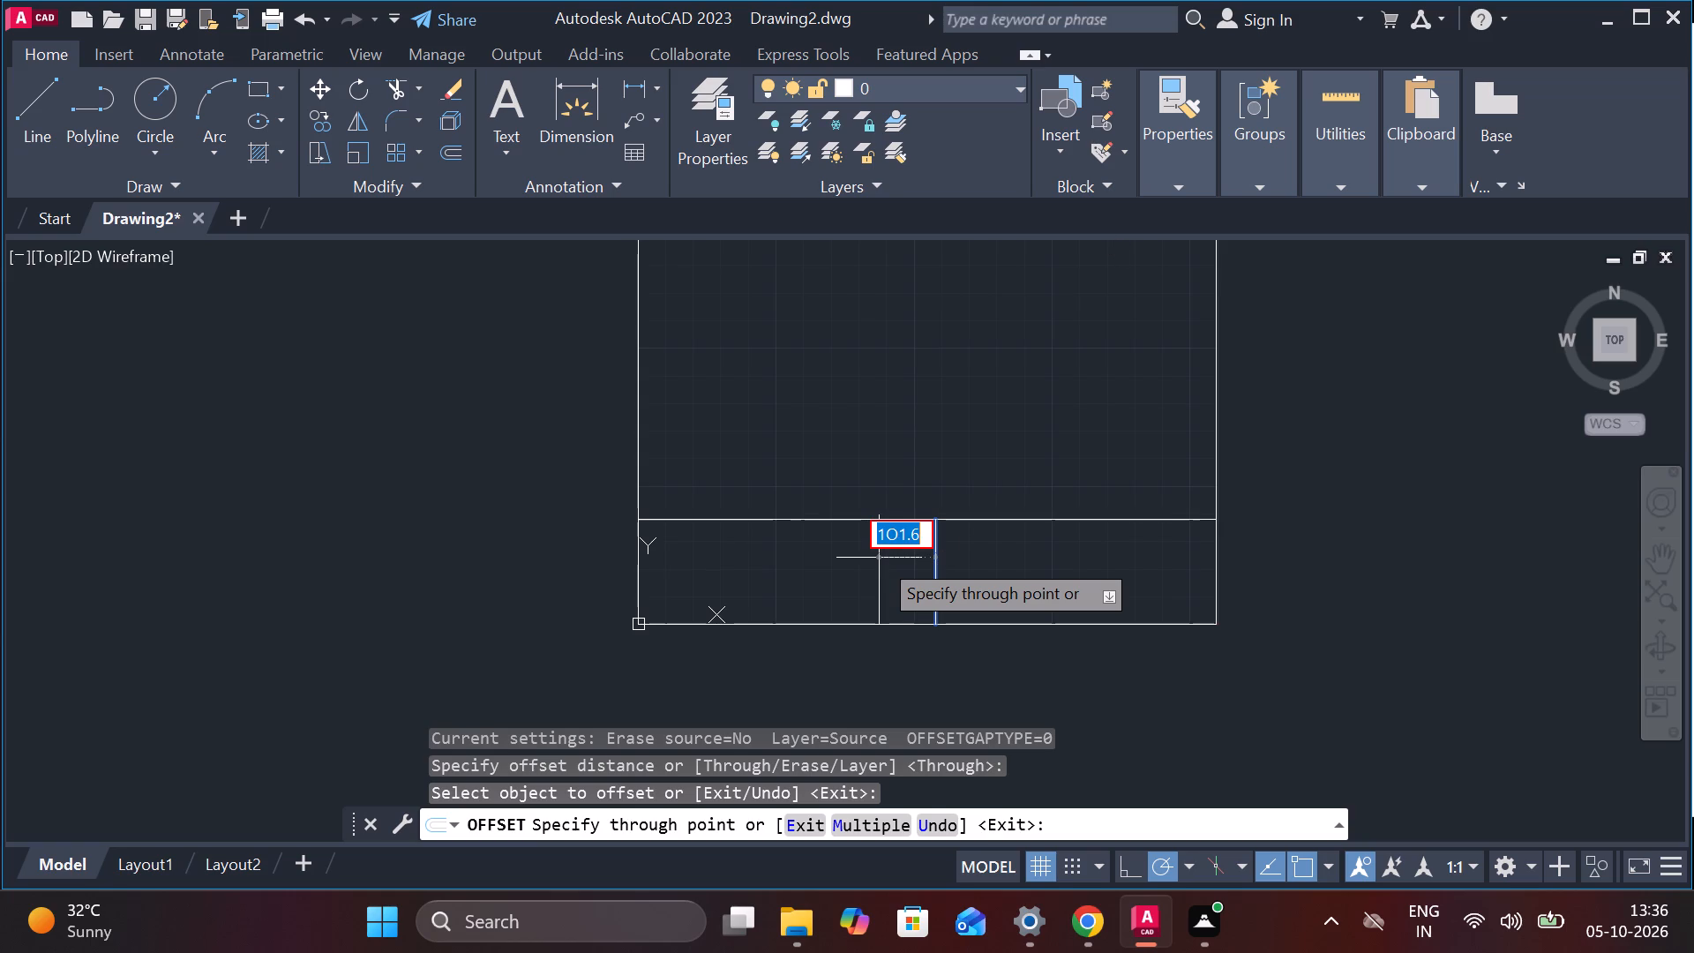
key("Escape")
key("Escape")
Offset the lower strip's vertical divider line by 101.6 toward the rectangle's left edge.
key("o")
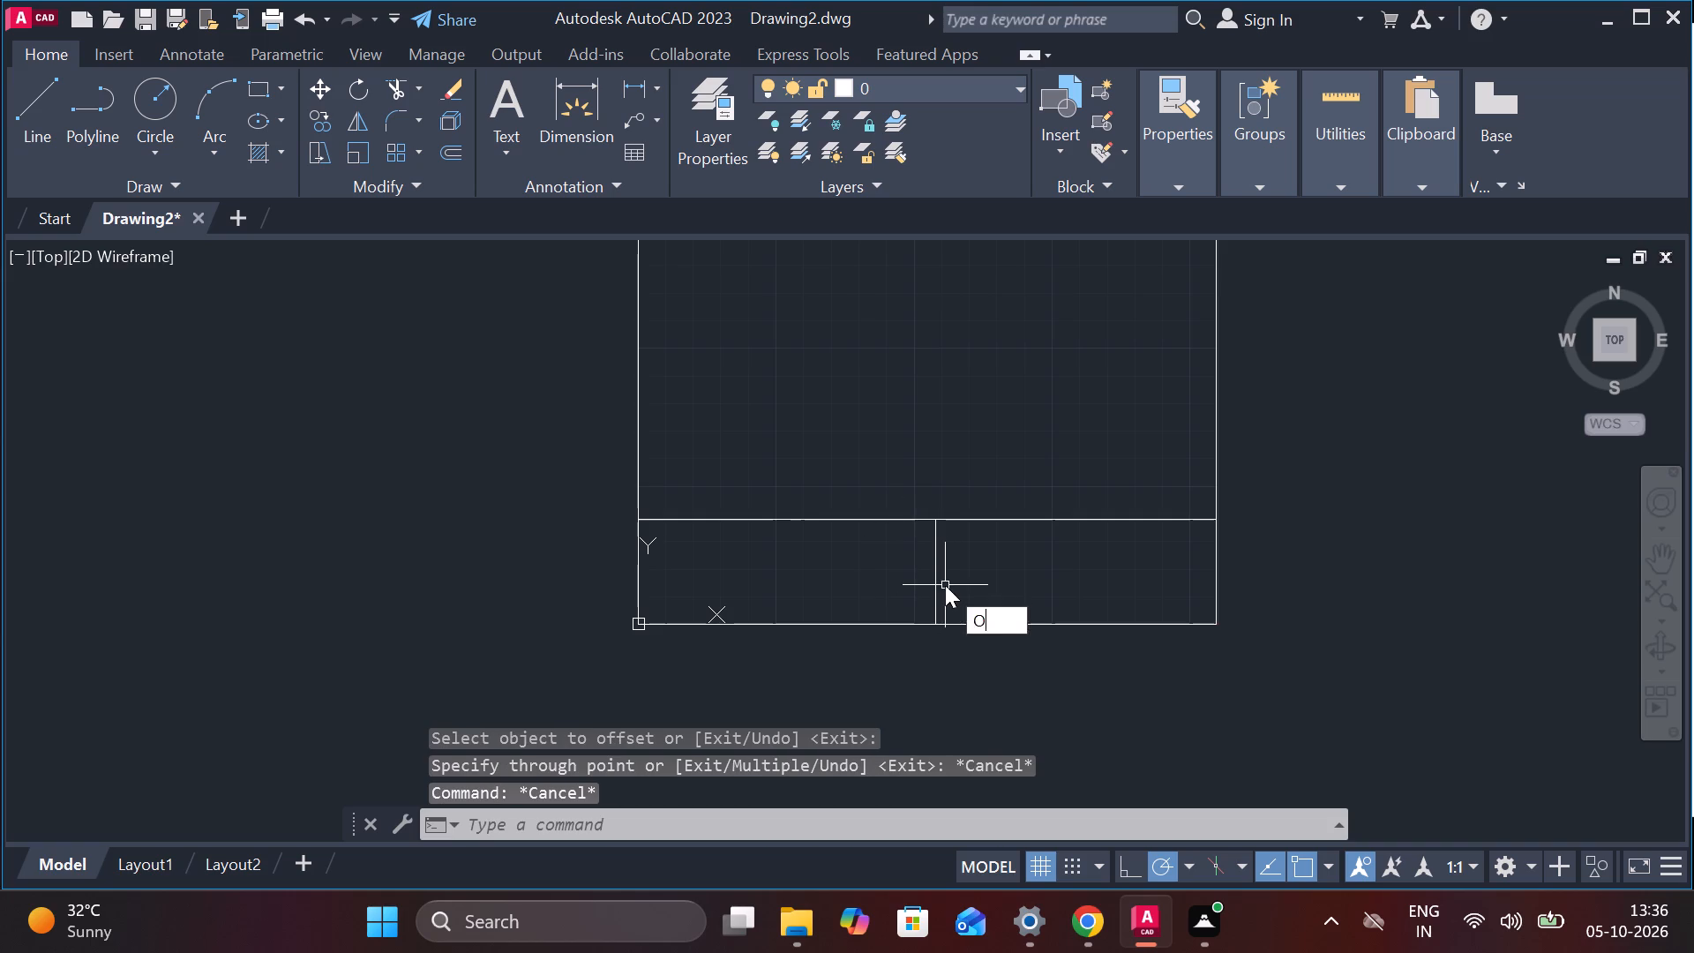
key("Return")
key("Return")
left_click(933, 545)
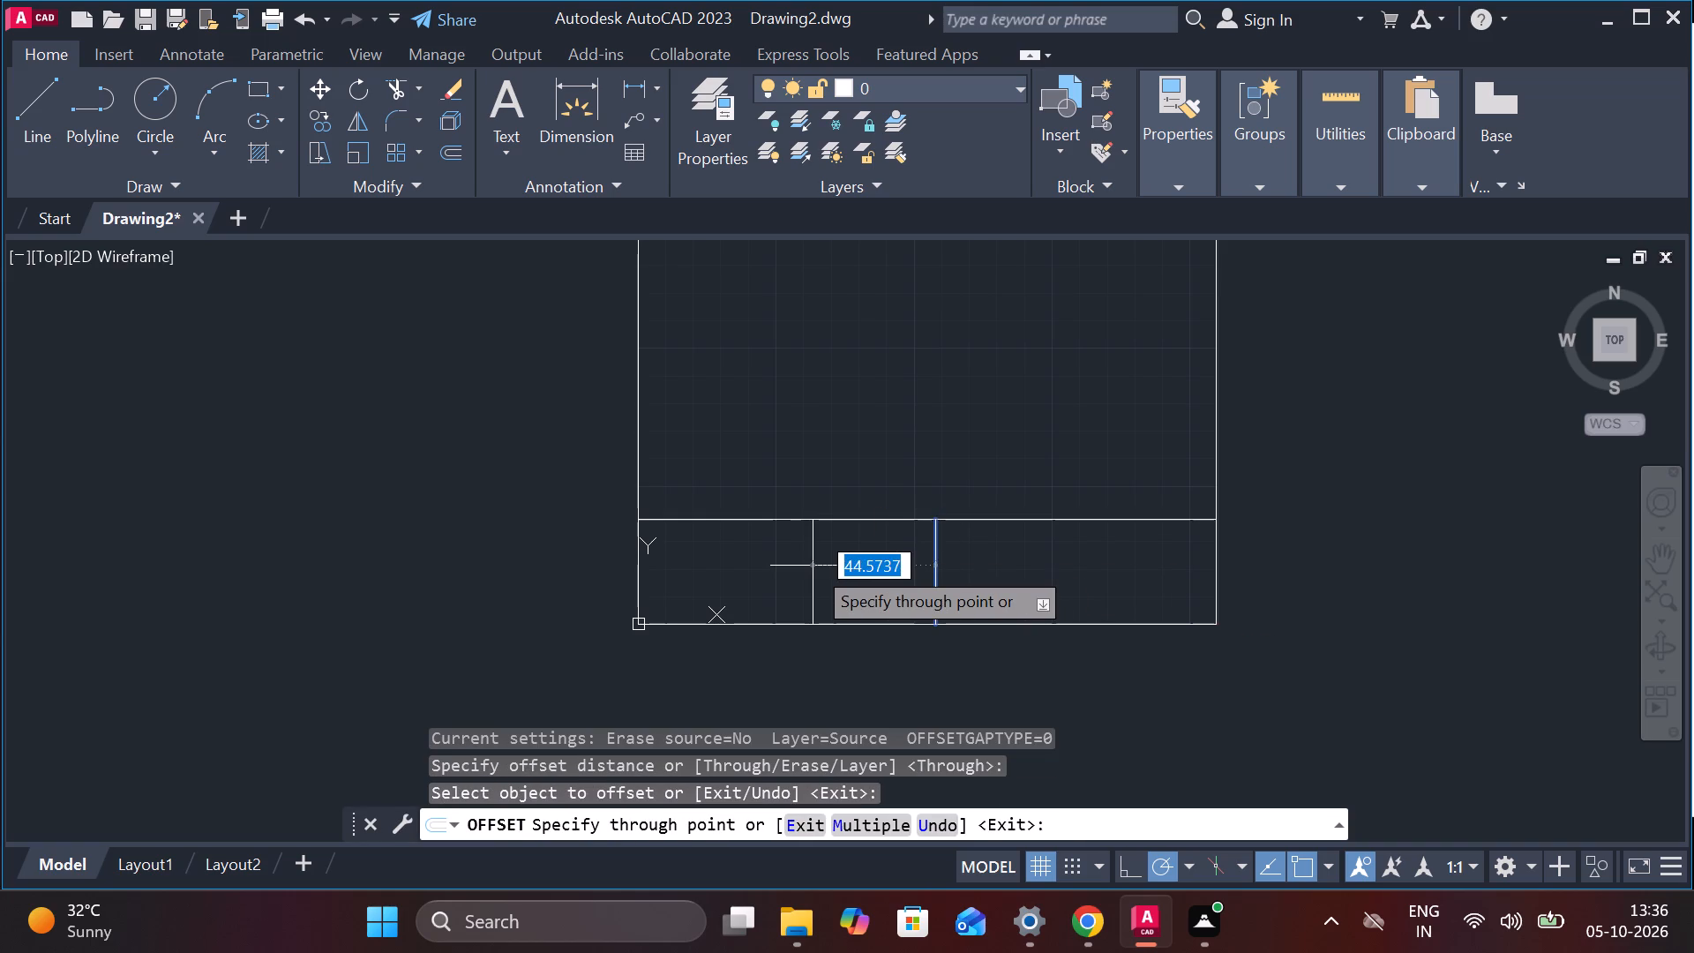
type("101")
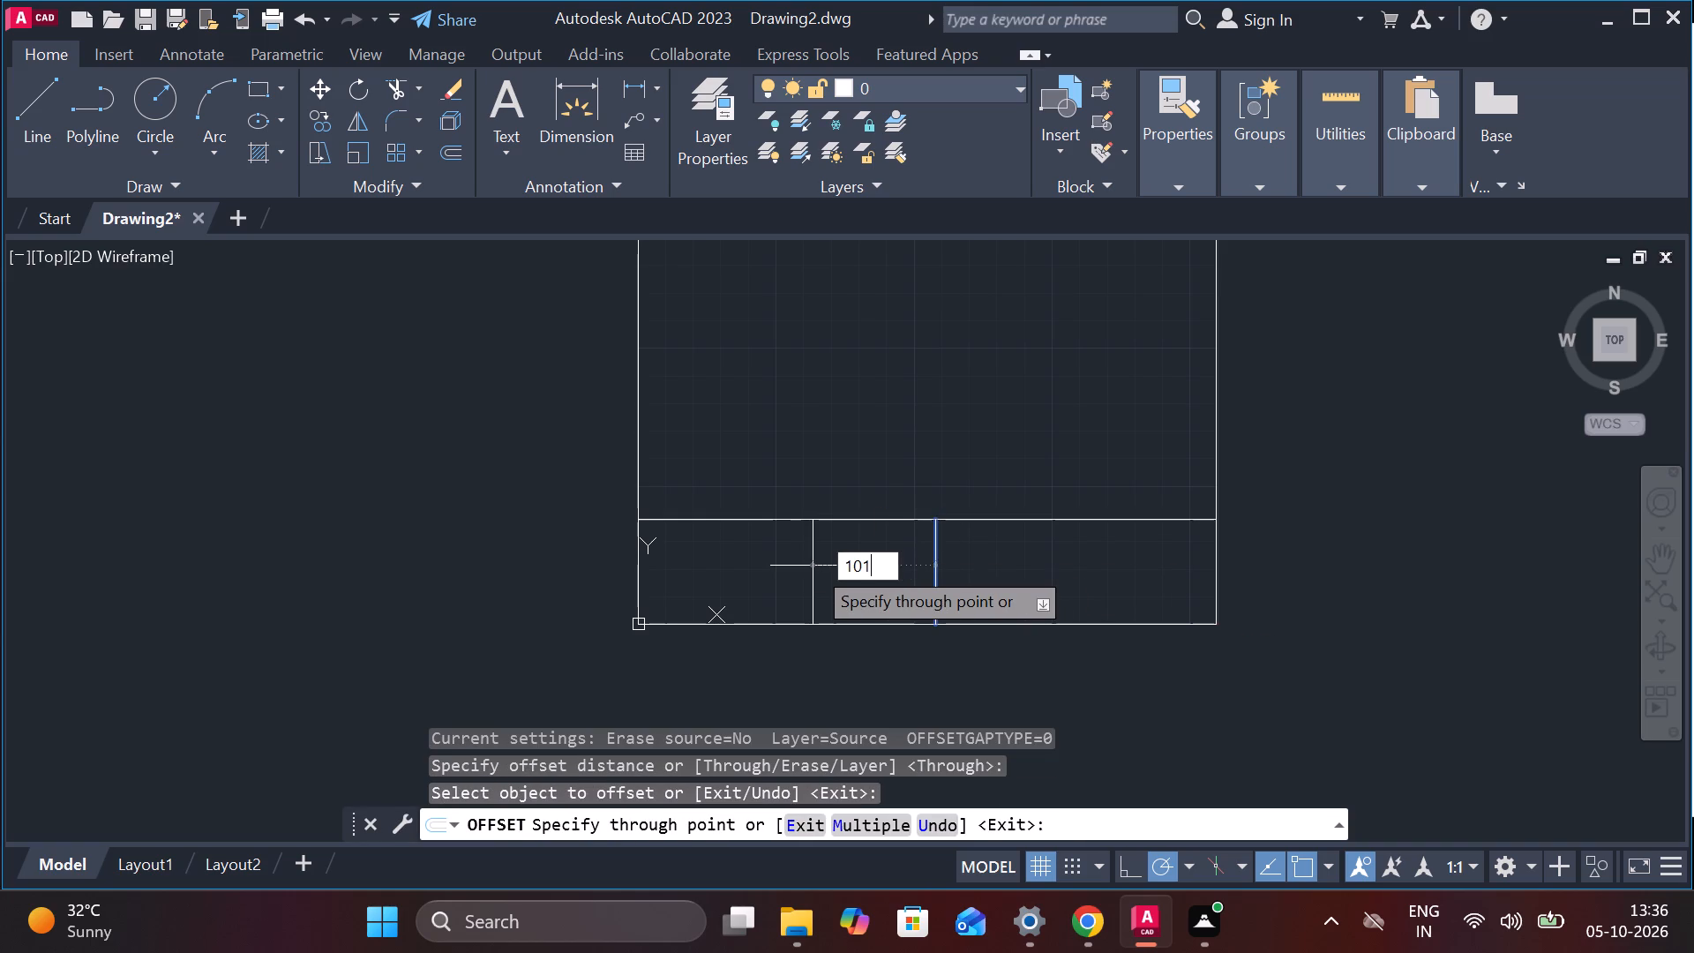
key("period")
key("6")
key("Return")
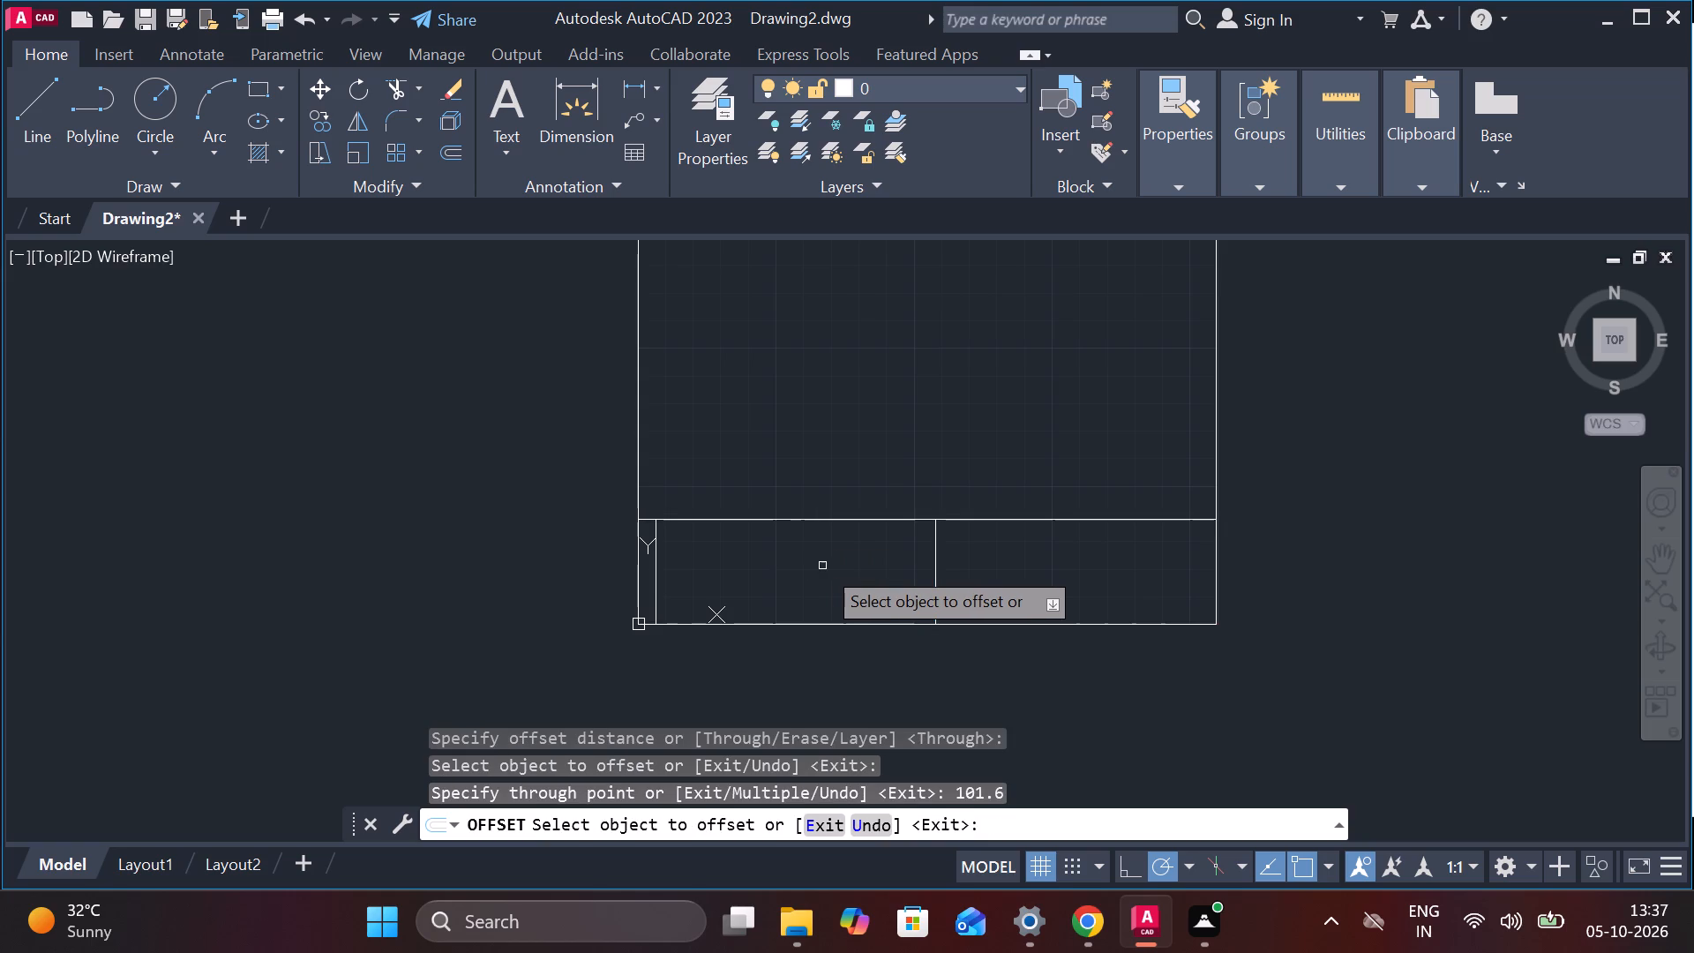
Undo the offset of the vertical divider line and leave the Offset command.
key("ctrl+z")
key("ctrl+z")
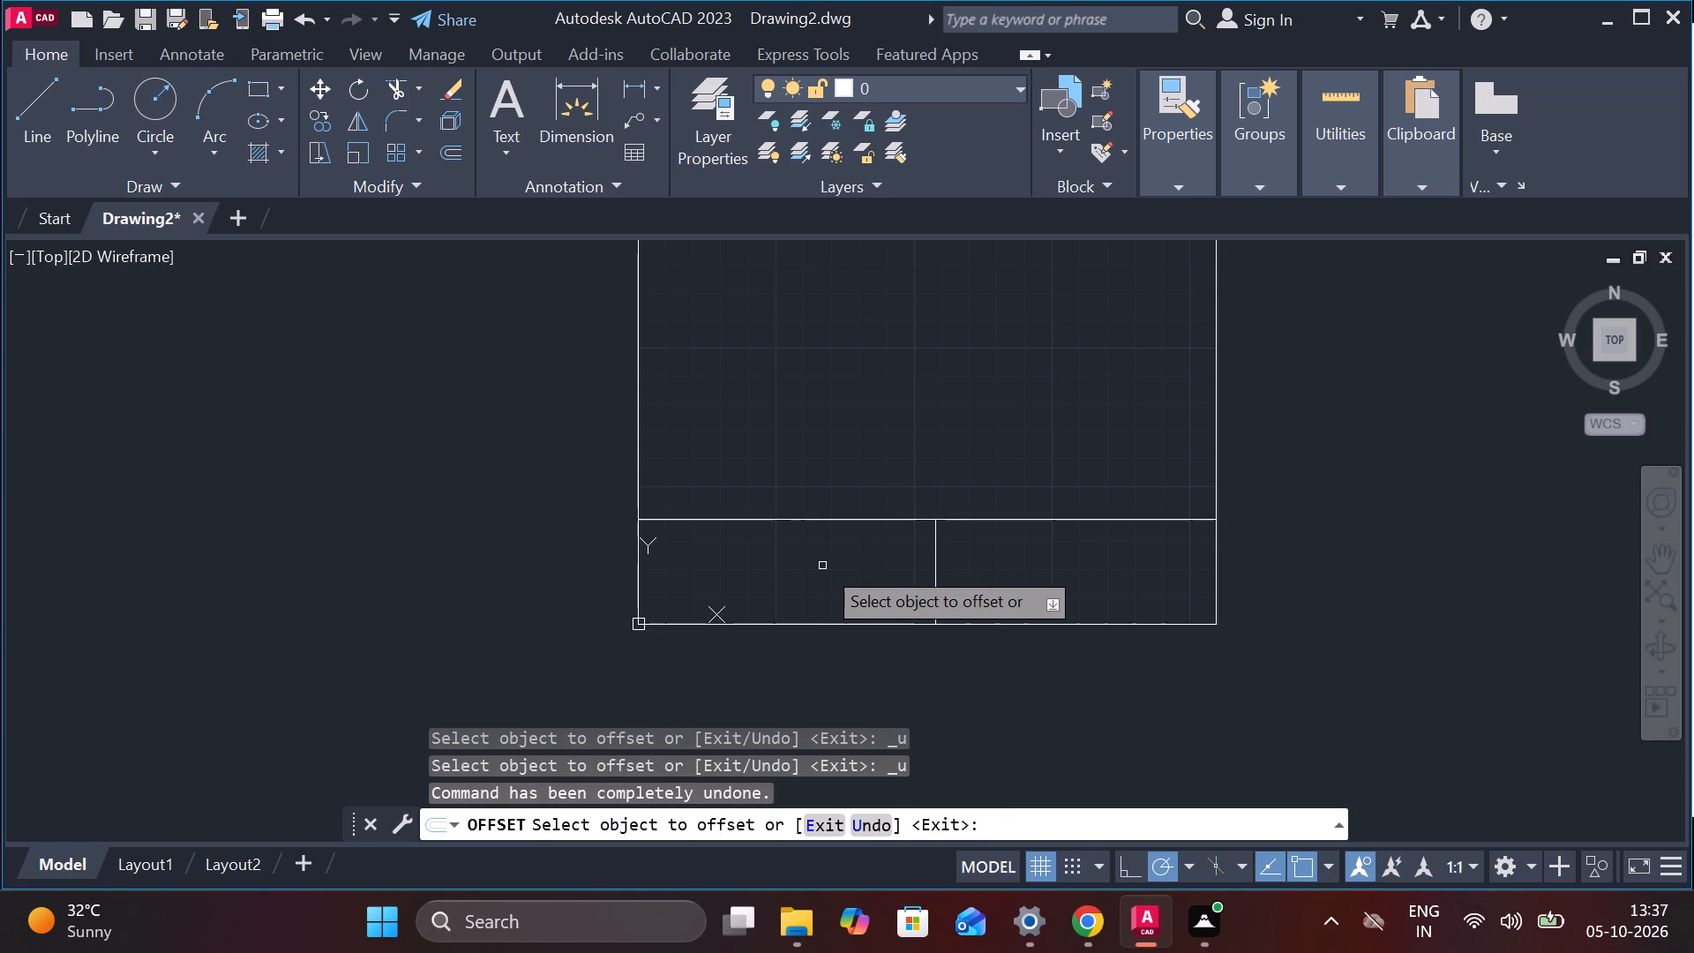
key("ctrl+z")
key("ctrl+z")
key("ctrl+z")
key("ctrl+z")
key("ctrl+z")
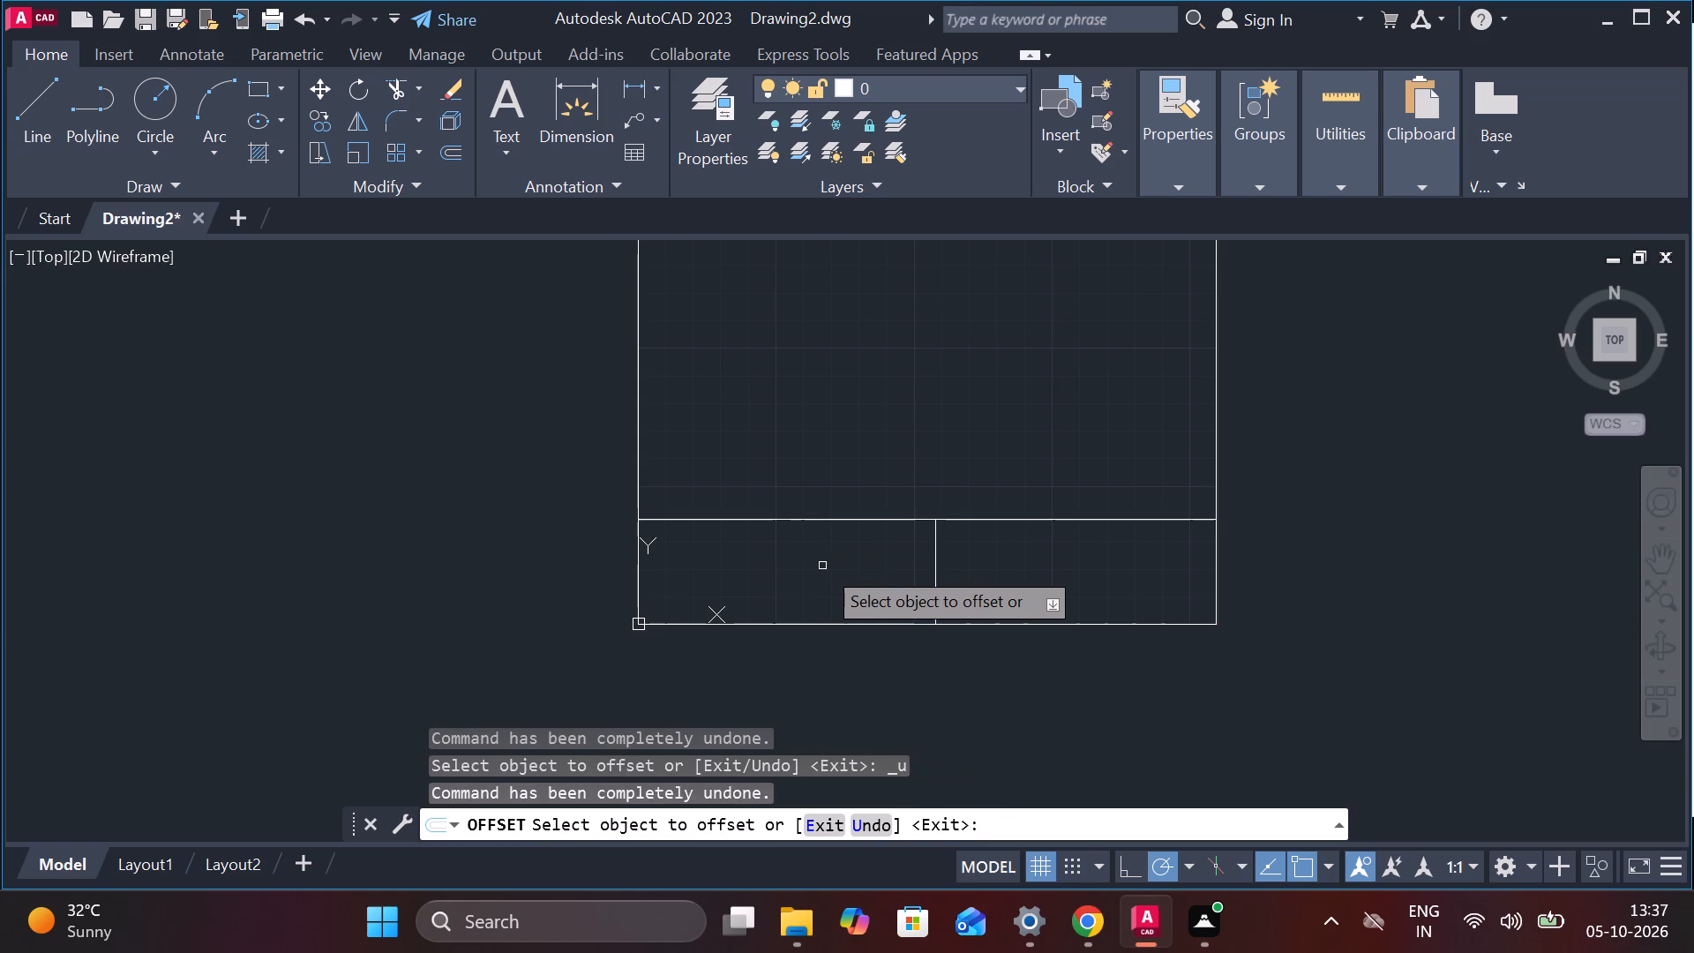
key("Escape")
Undo the earlier commands back through the dimension style and drafting settings changes to before the lower strip's vertical divider was drawn.
key("ctrl+z")
key("ctrl+z")
key("ctrl+z")
key("ctrl+z")
key("ctrl+z")
key("ctrl+z")
key("ctrl+z")
key("ctrl+z")
key("ctrl+z")
key("ctrl+z")
key("ctrl+z")
key("ctrl+z")
key("ctrl+z")
key("ctrl+z")
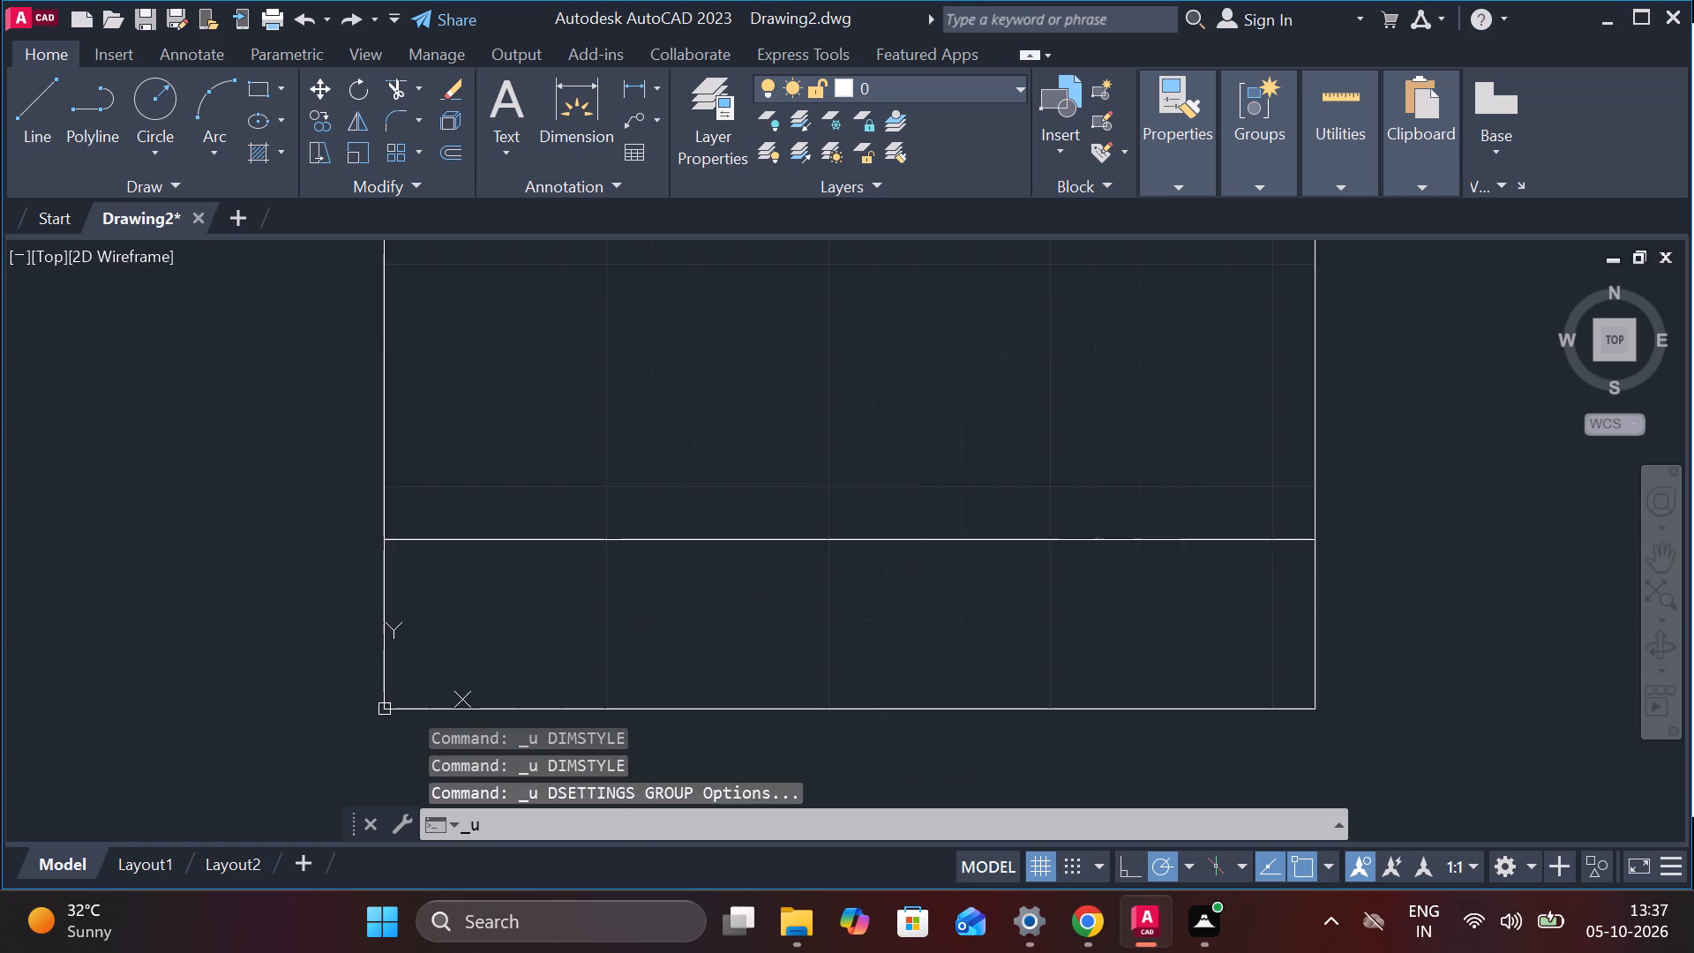
Undo the remaining rectangle commands so that the sheet outline and its lower strip are removed.
key("ctrl+z")
key("ctrl+z")
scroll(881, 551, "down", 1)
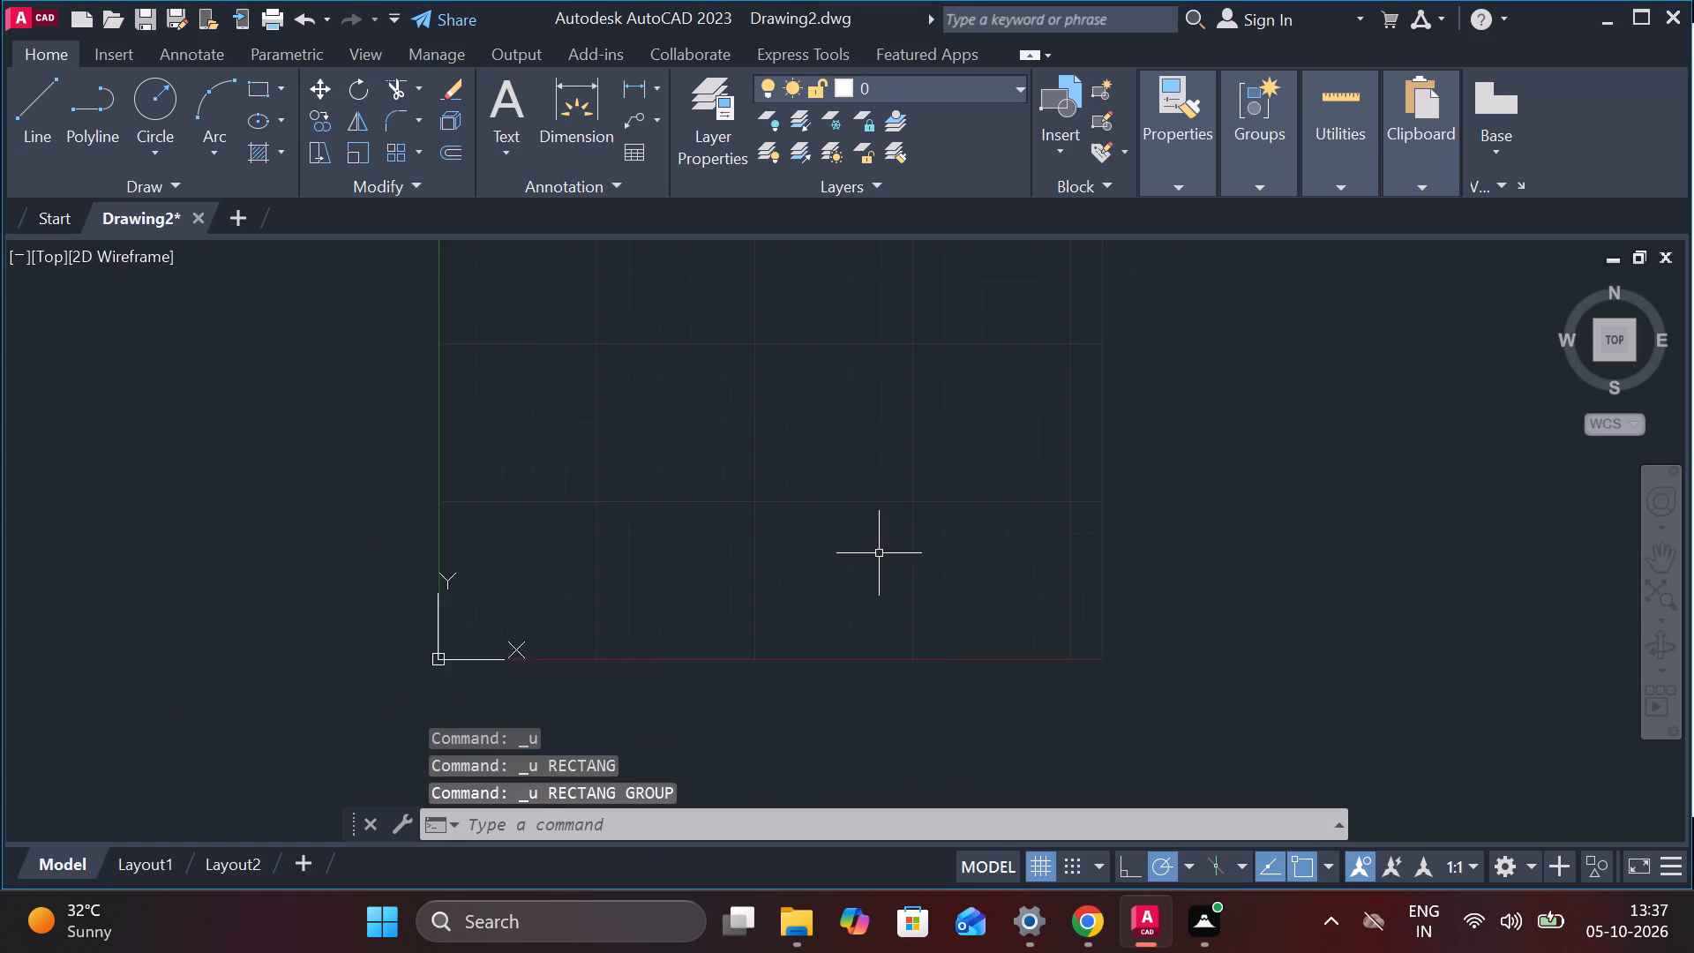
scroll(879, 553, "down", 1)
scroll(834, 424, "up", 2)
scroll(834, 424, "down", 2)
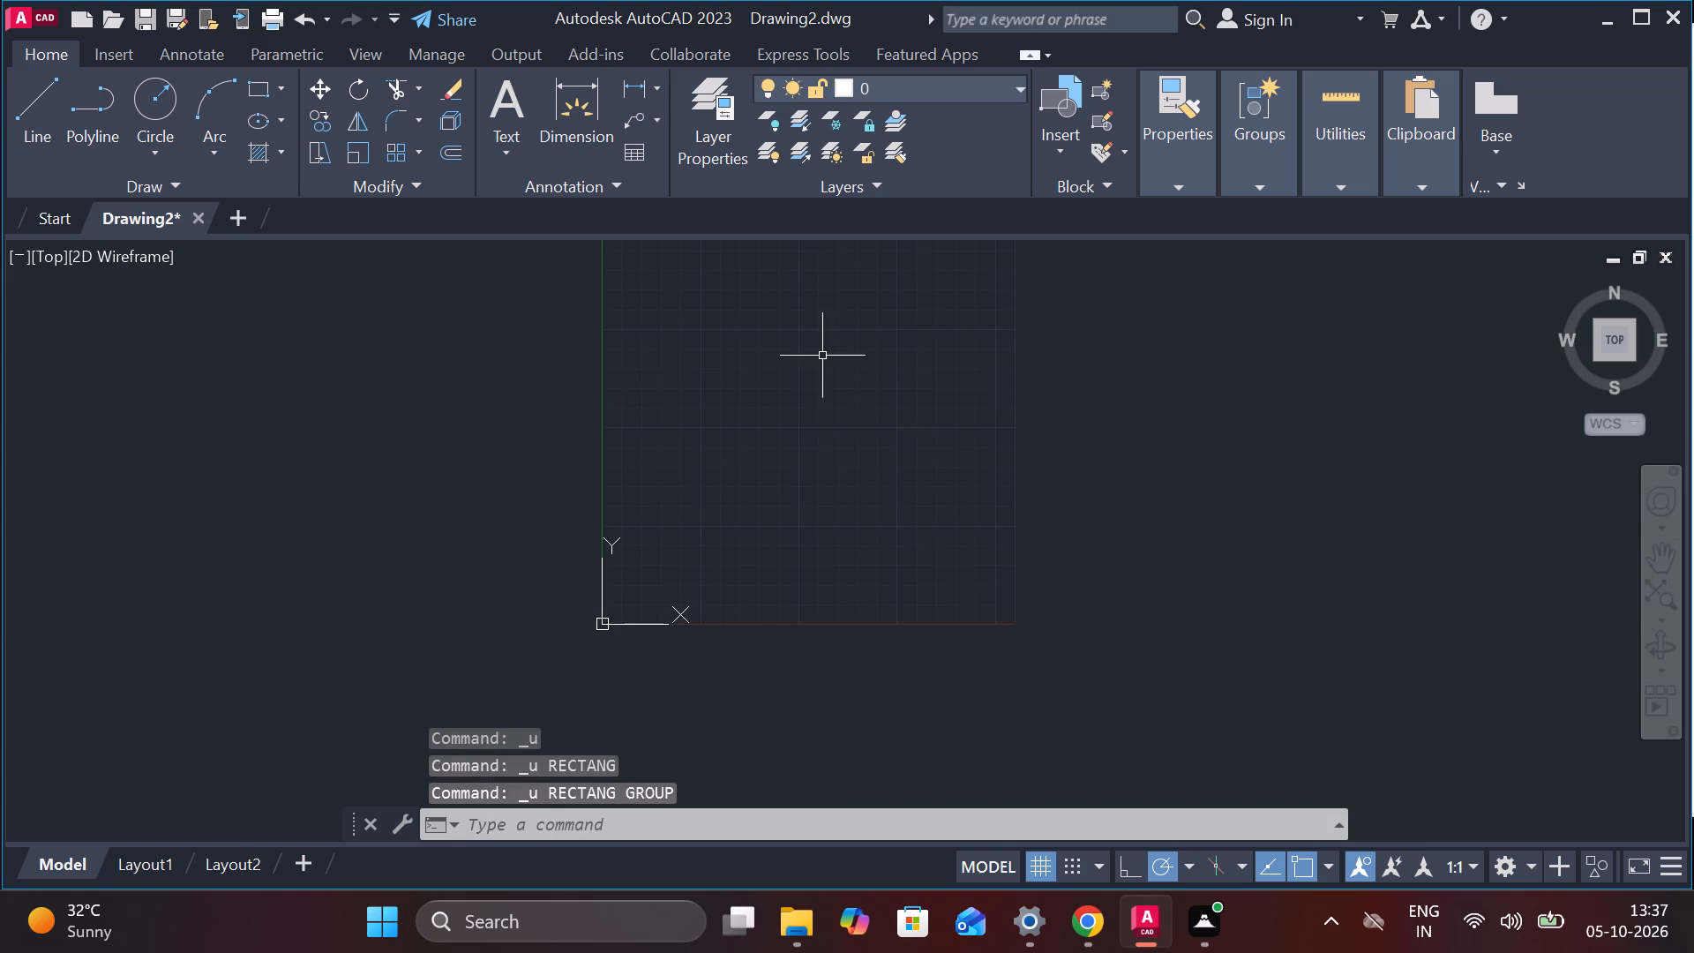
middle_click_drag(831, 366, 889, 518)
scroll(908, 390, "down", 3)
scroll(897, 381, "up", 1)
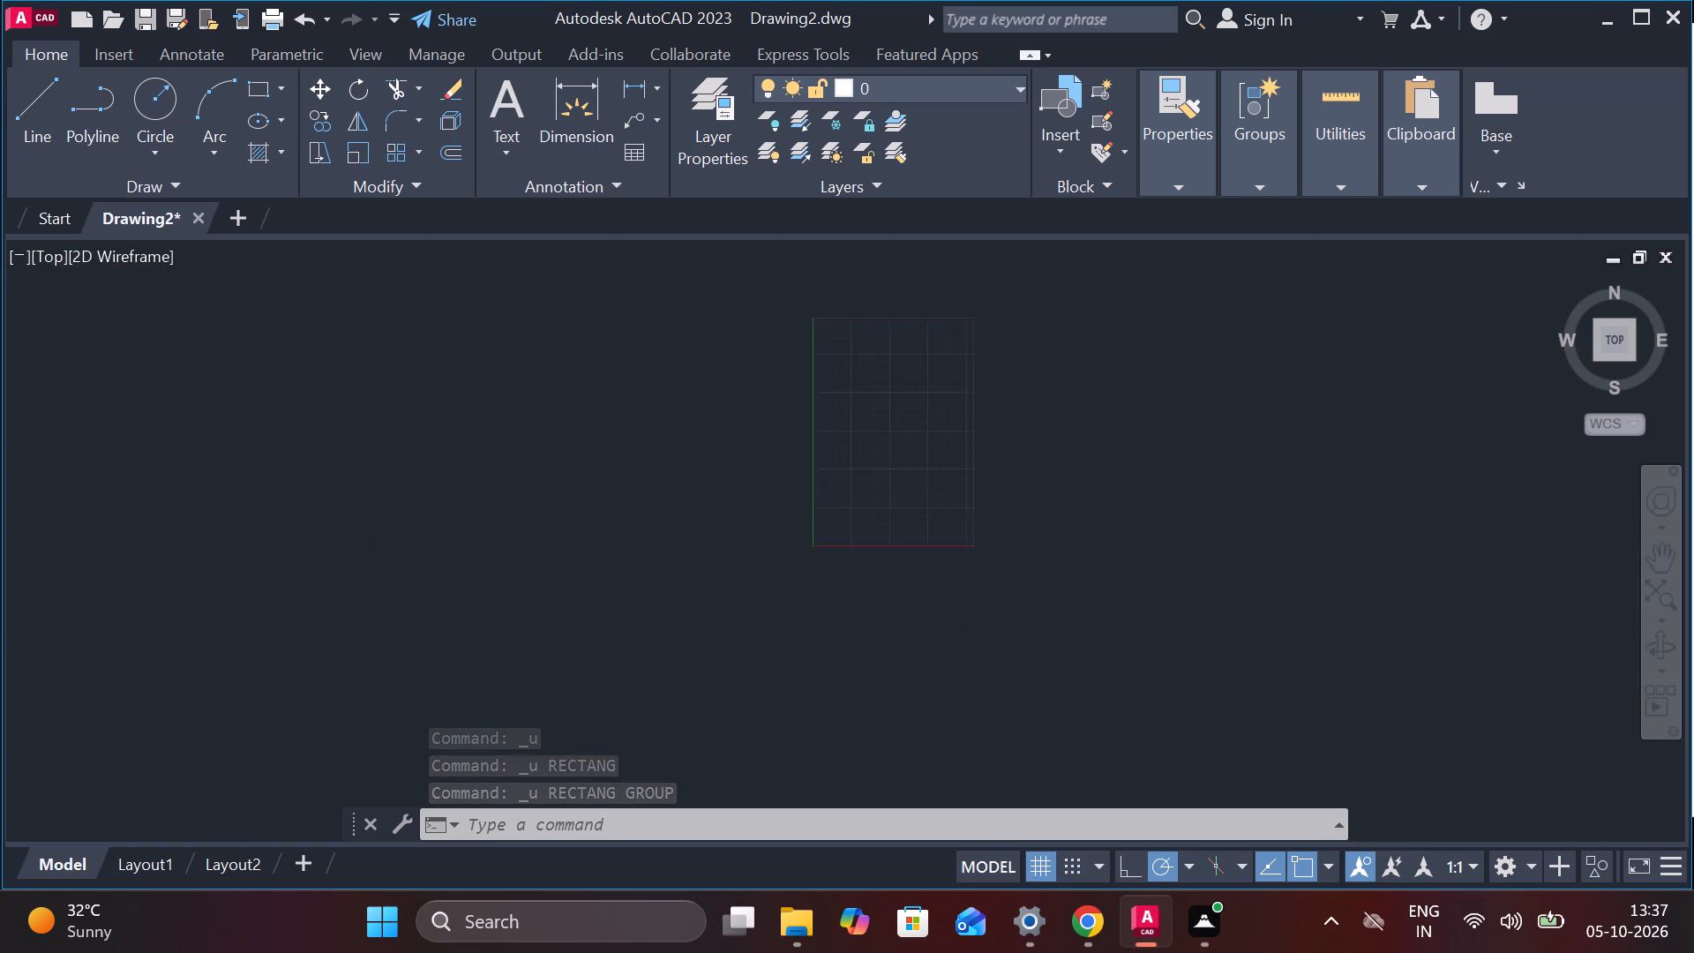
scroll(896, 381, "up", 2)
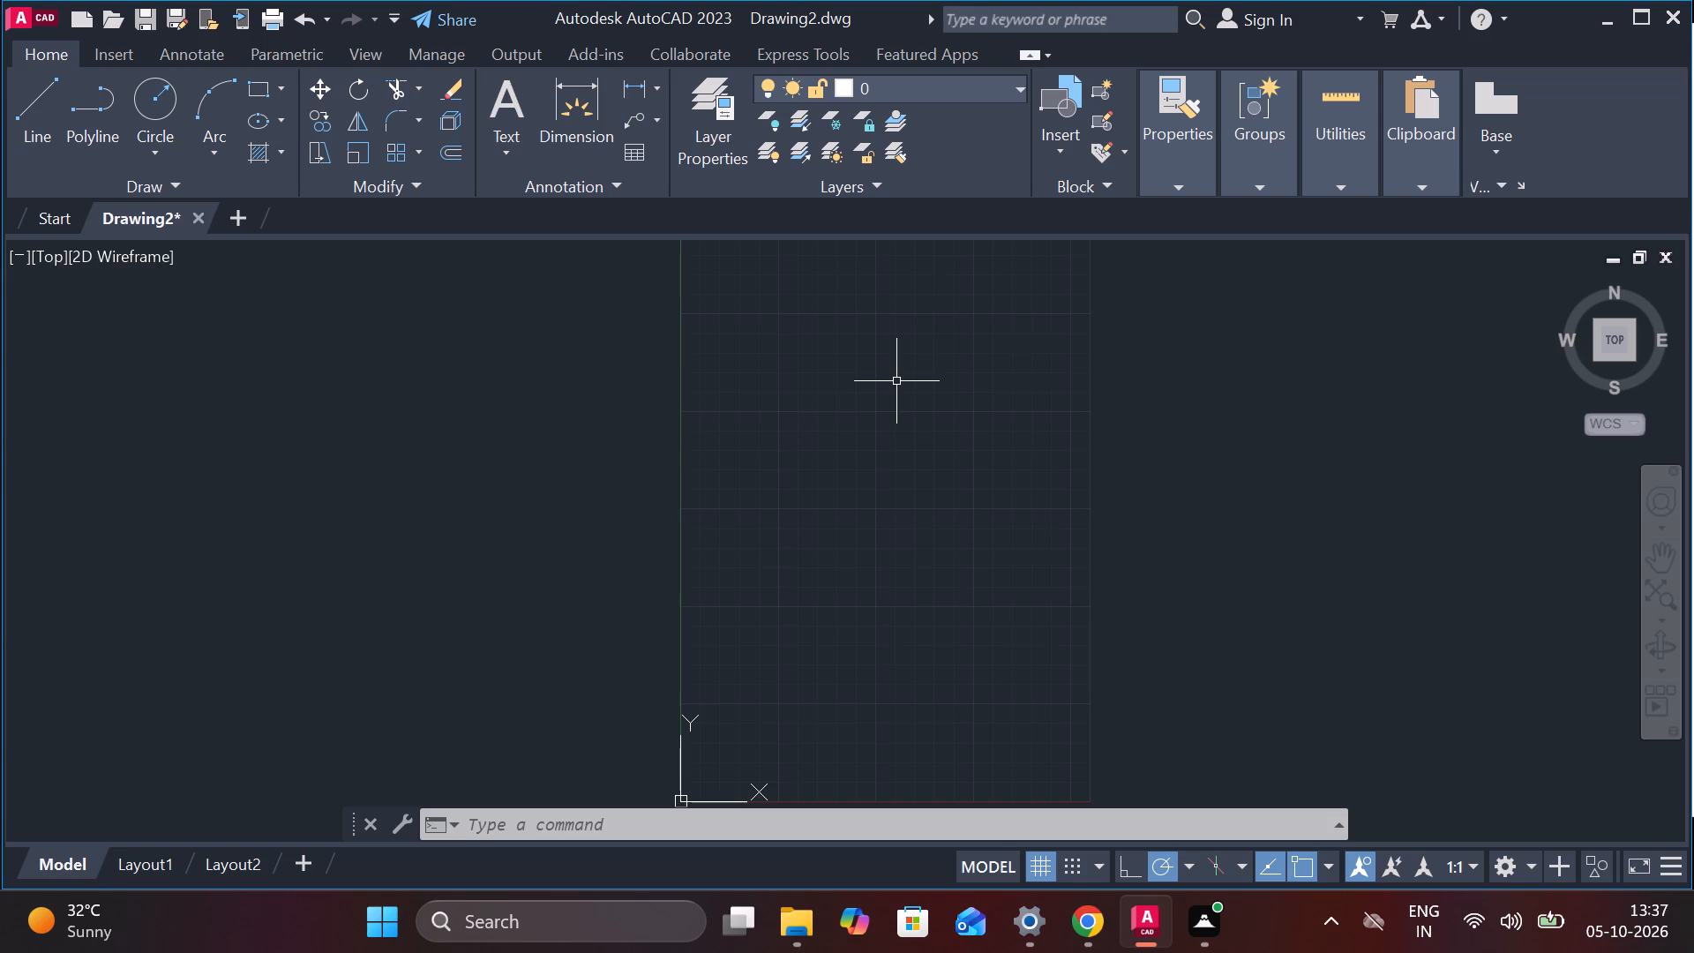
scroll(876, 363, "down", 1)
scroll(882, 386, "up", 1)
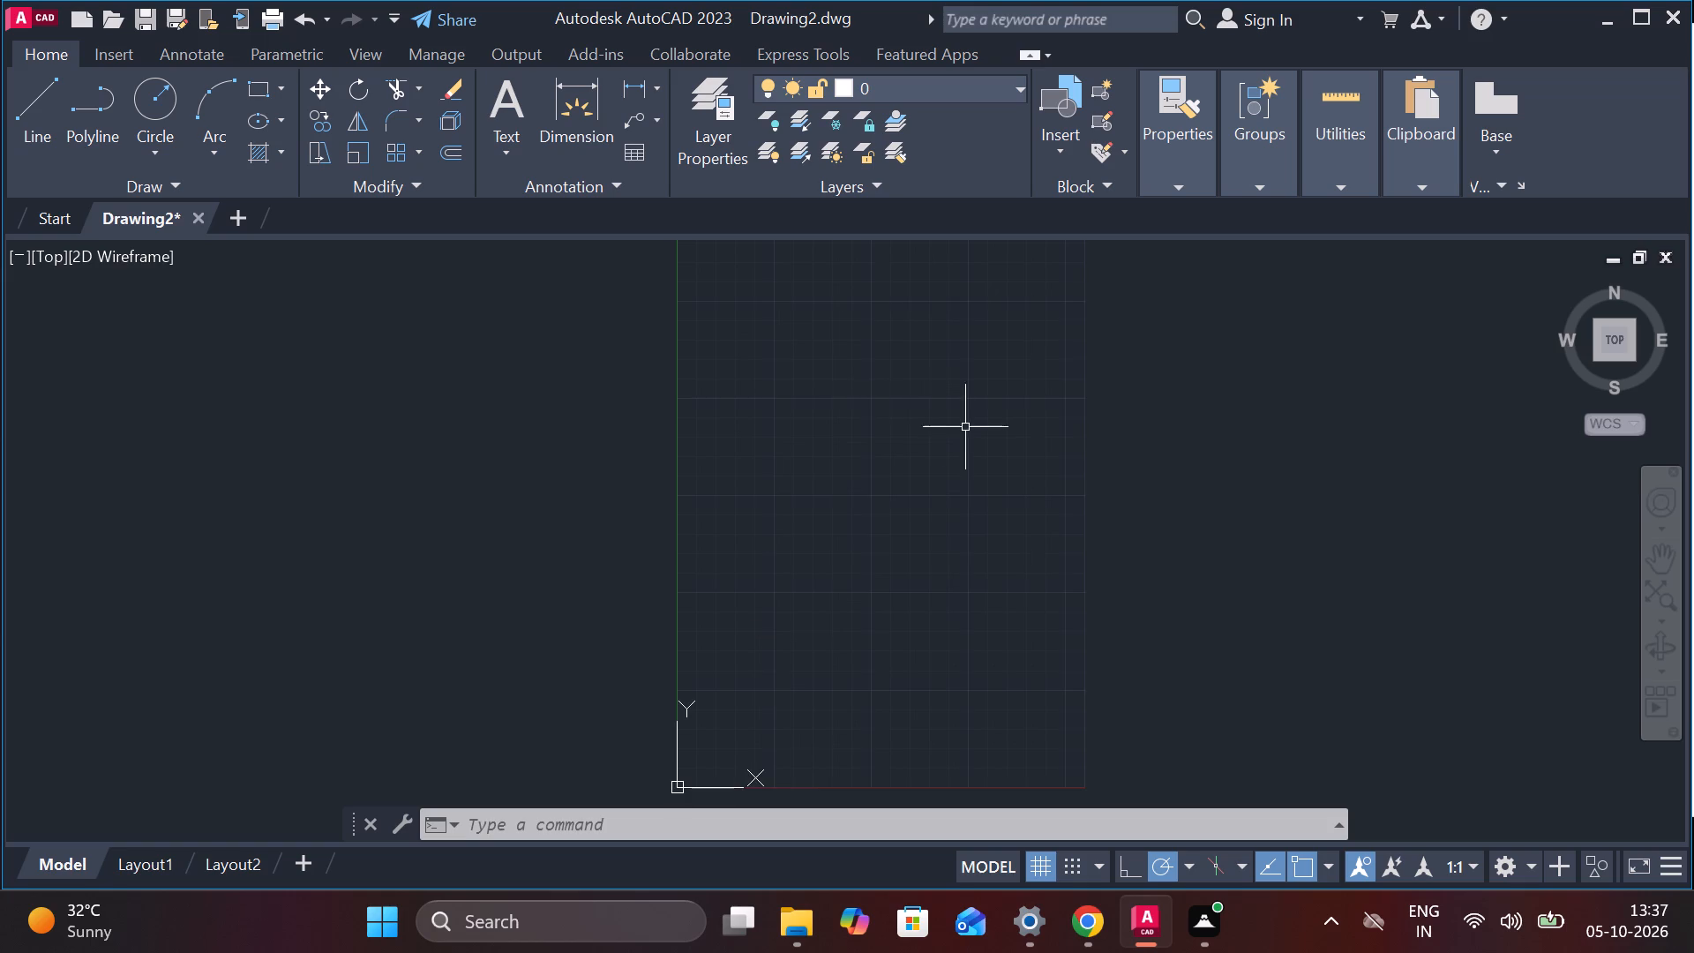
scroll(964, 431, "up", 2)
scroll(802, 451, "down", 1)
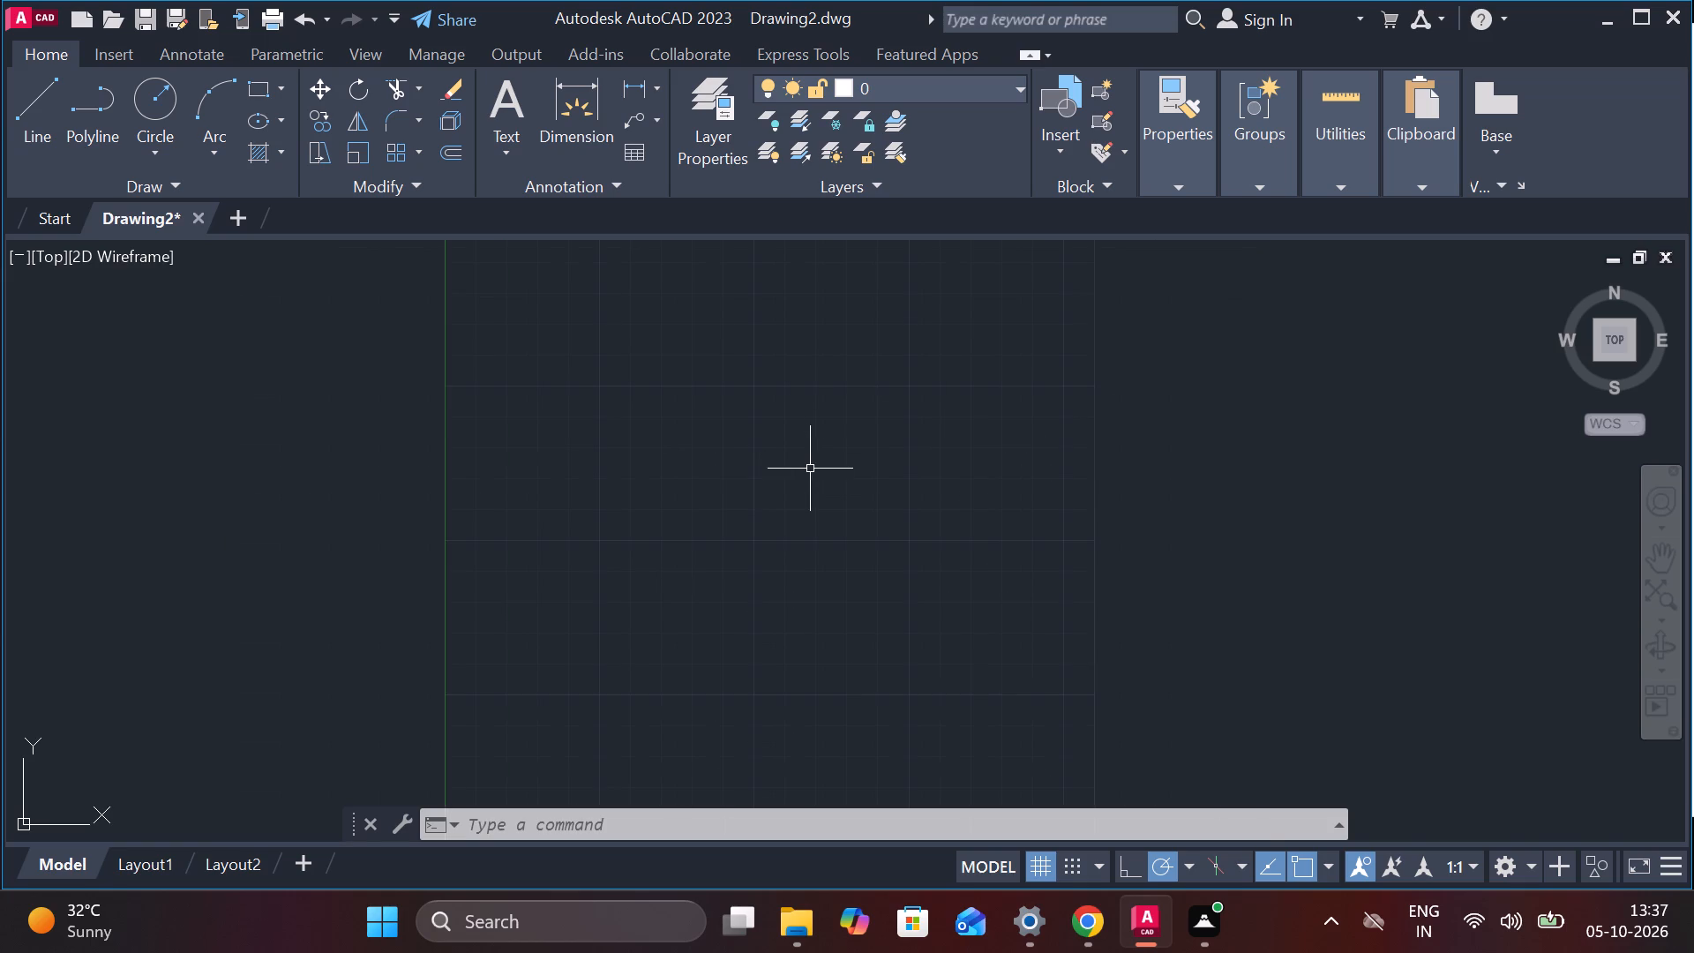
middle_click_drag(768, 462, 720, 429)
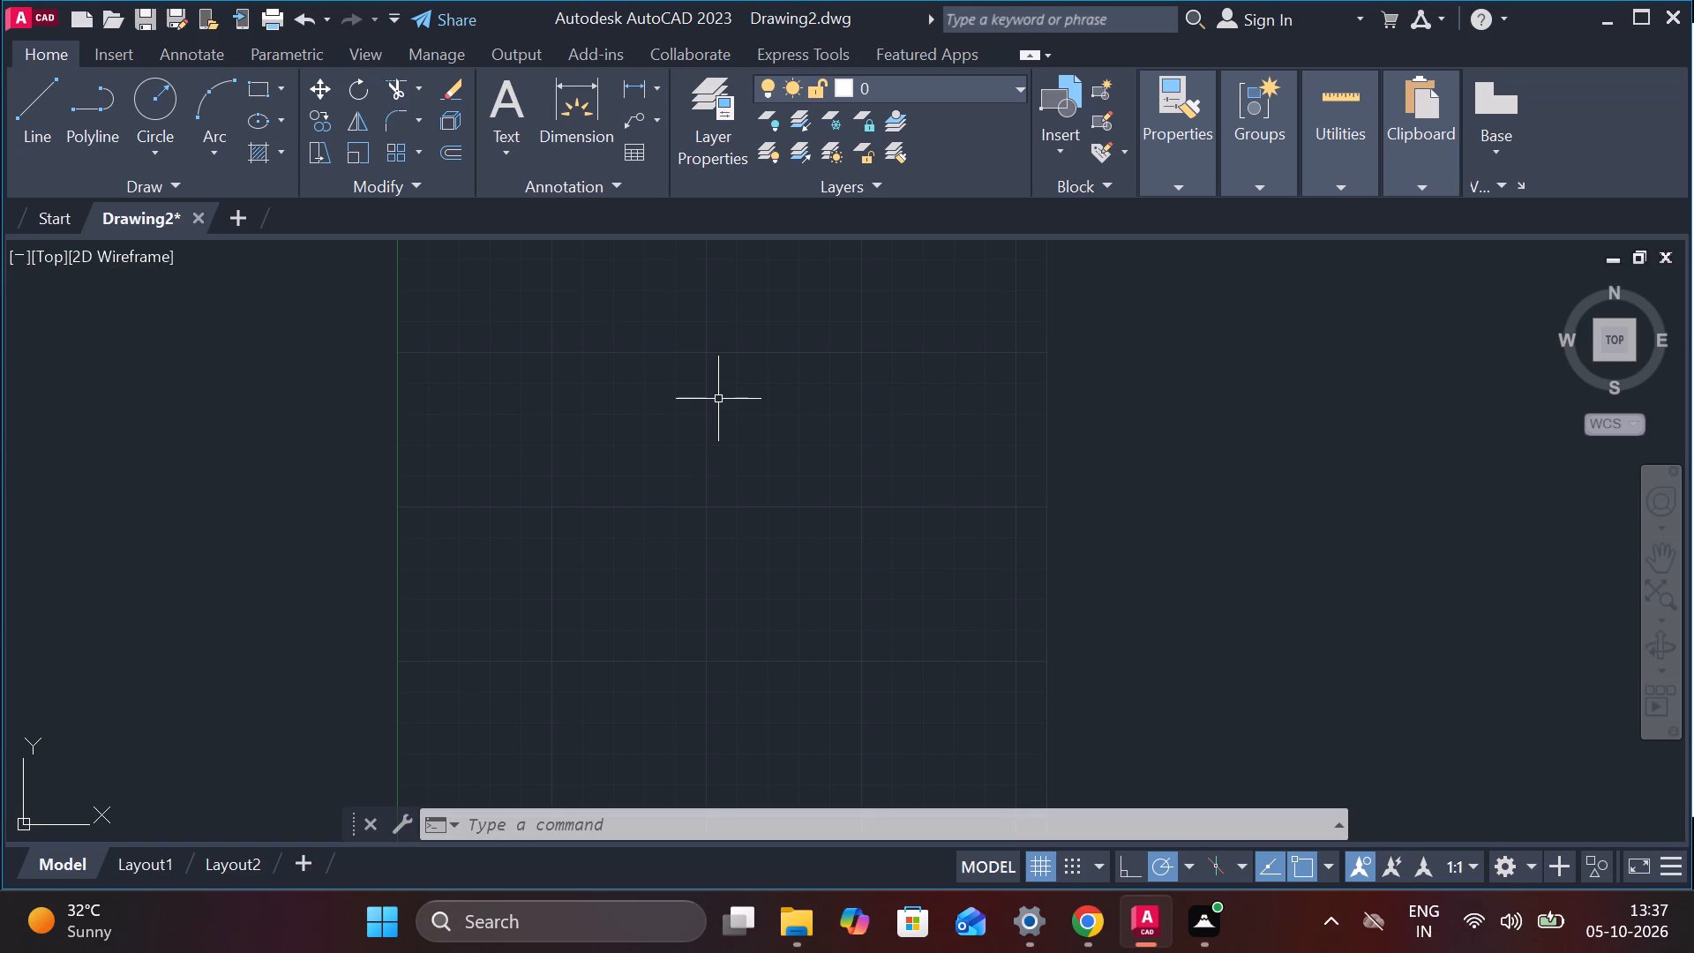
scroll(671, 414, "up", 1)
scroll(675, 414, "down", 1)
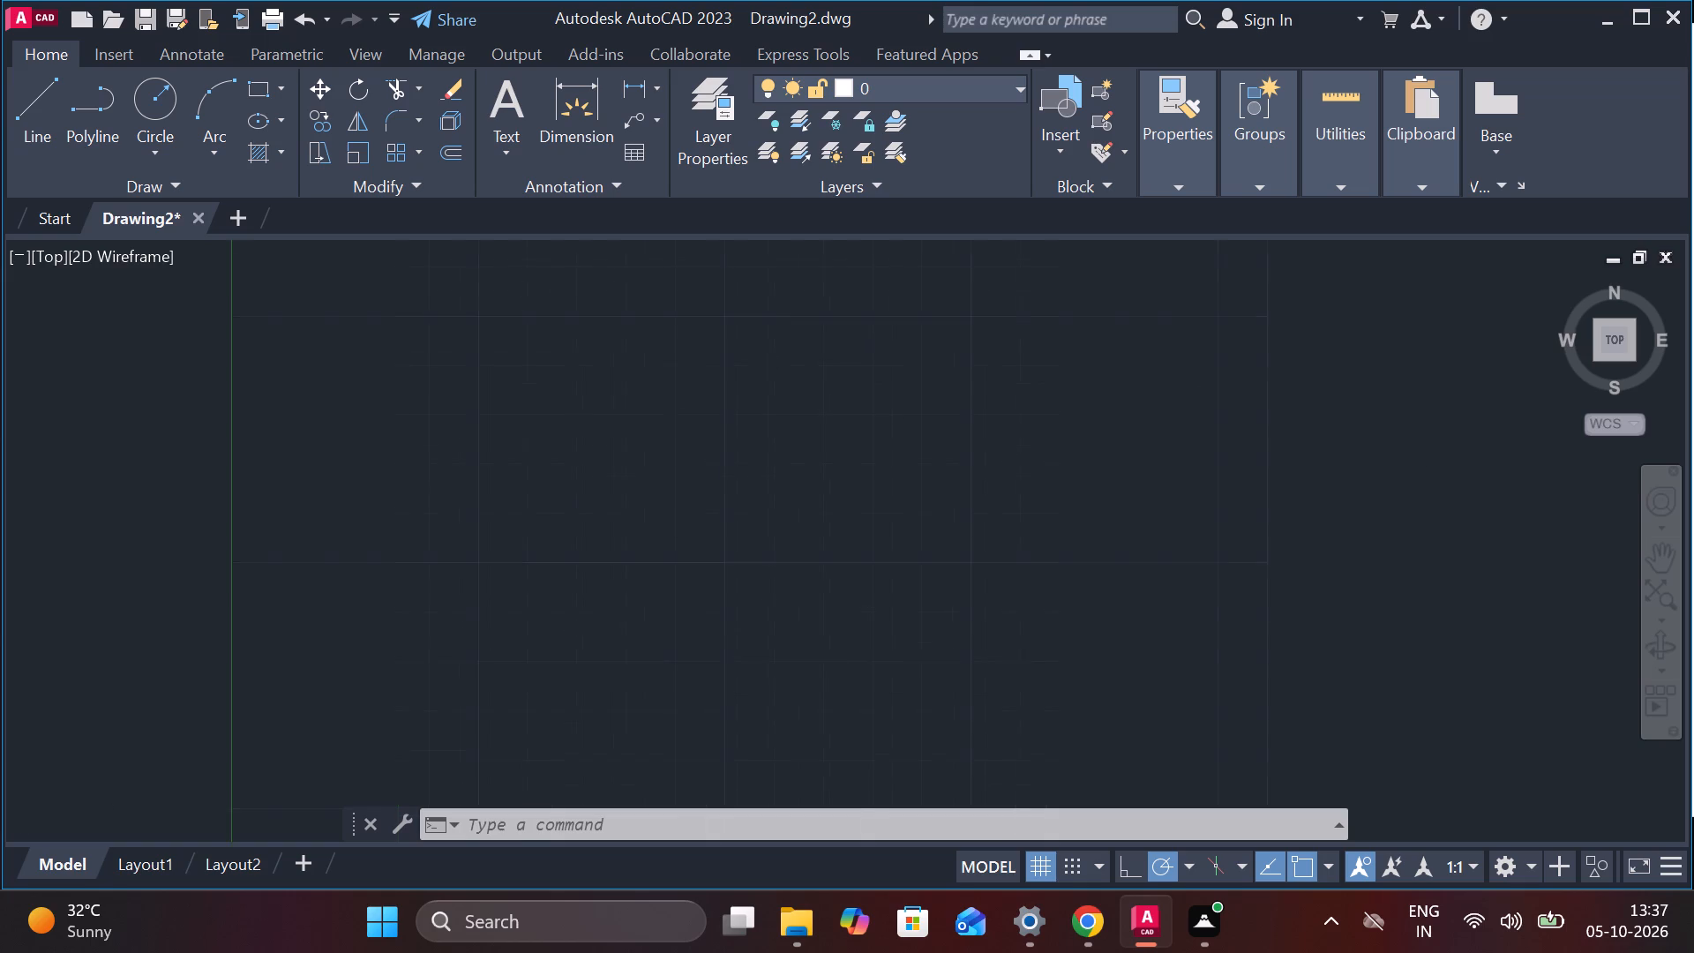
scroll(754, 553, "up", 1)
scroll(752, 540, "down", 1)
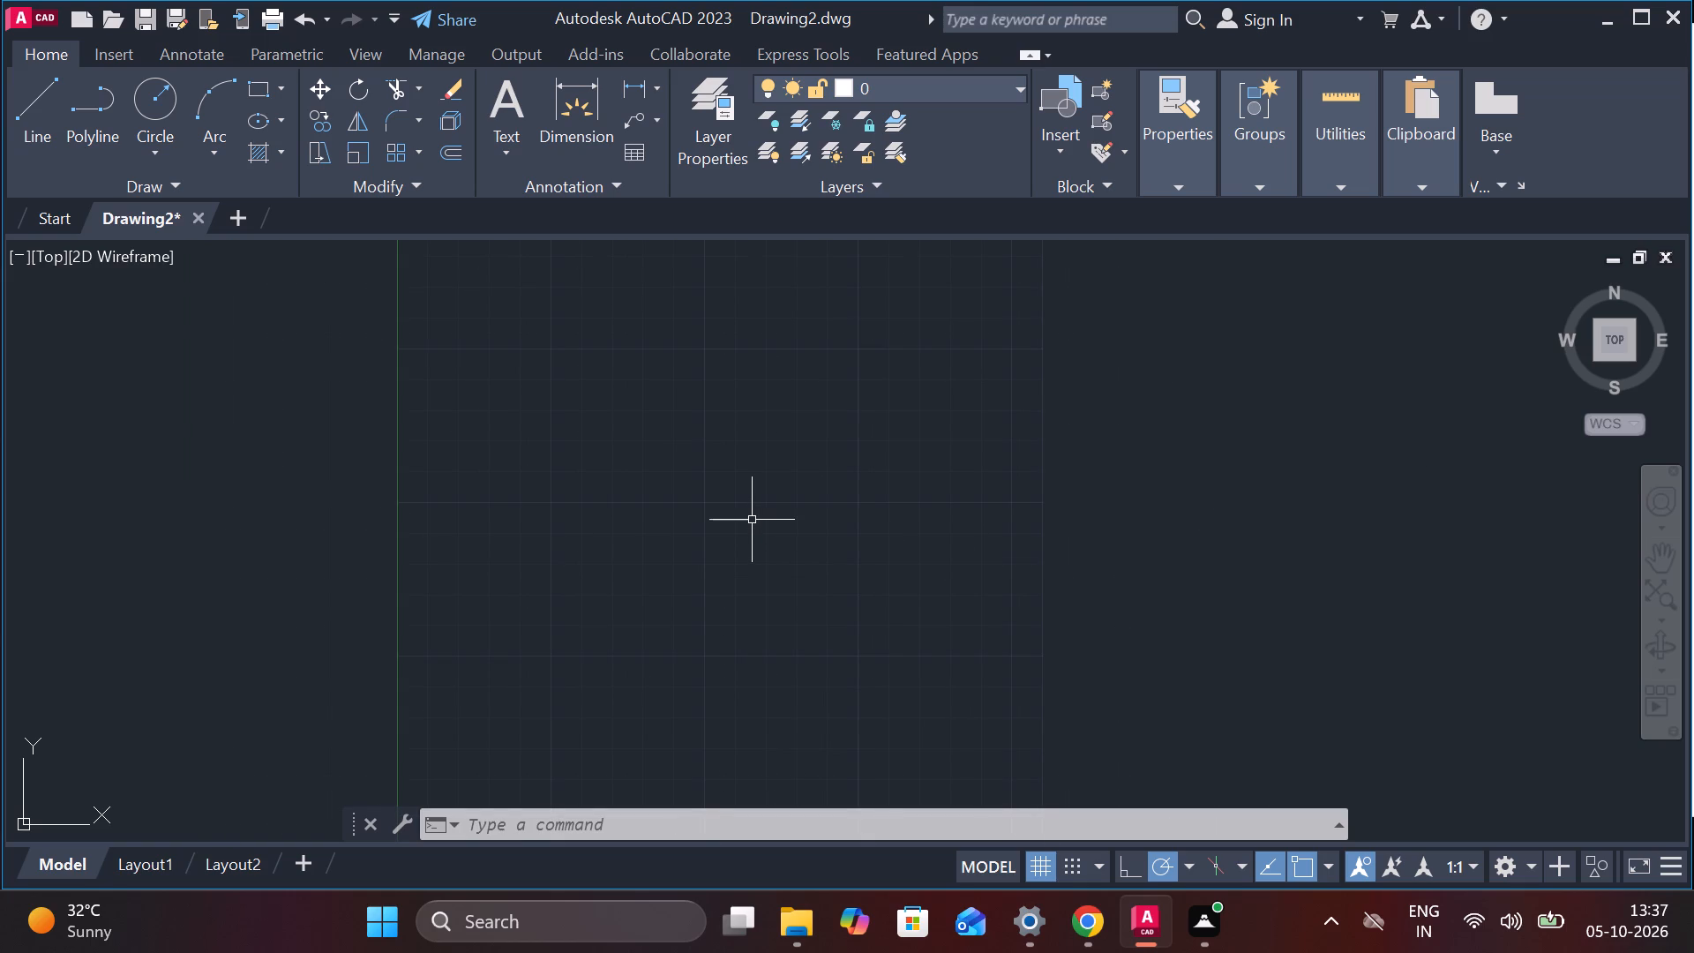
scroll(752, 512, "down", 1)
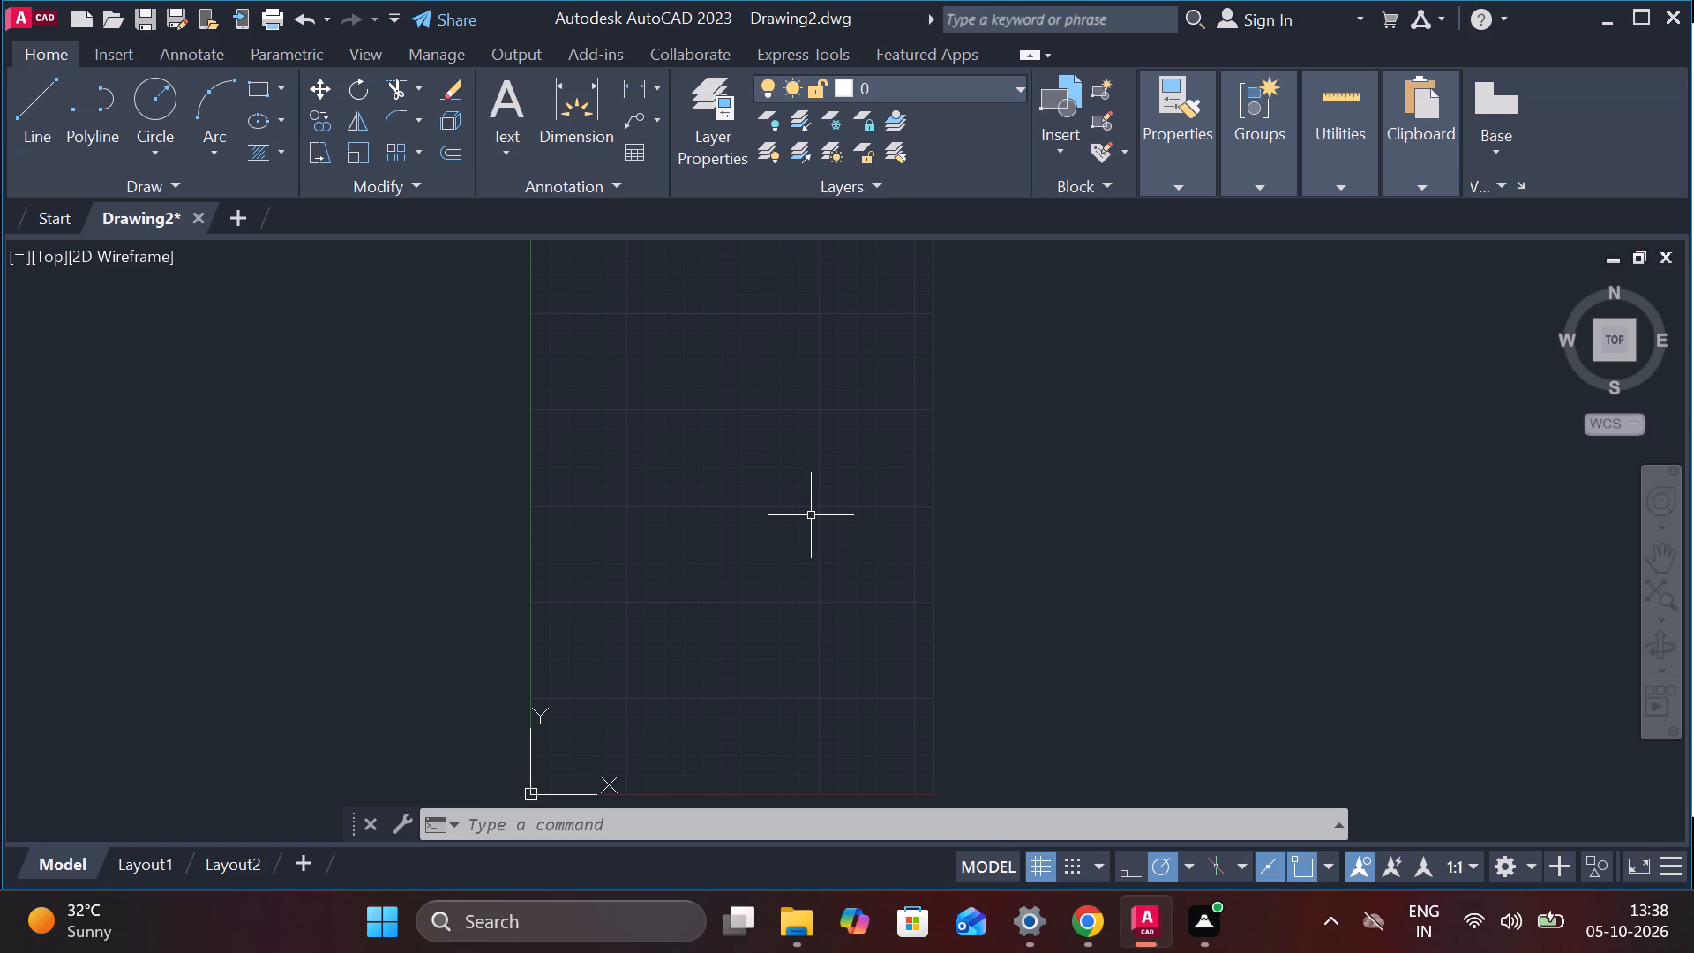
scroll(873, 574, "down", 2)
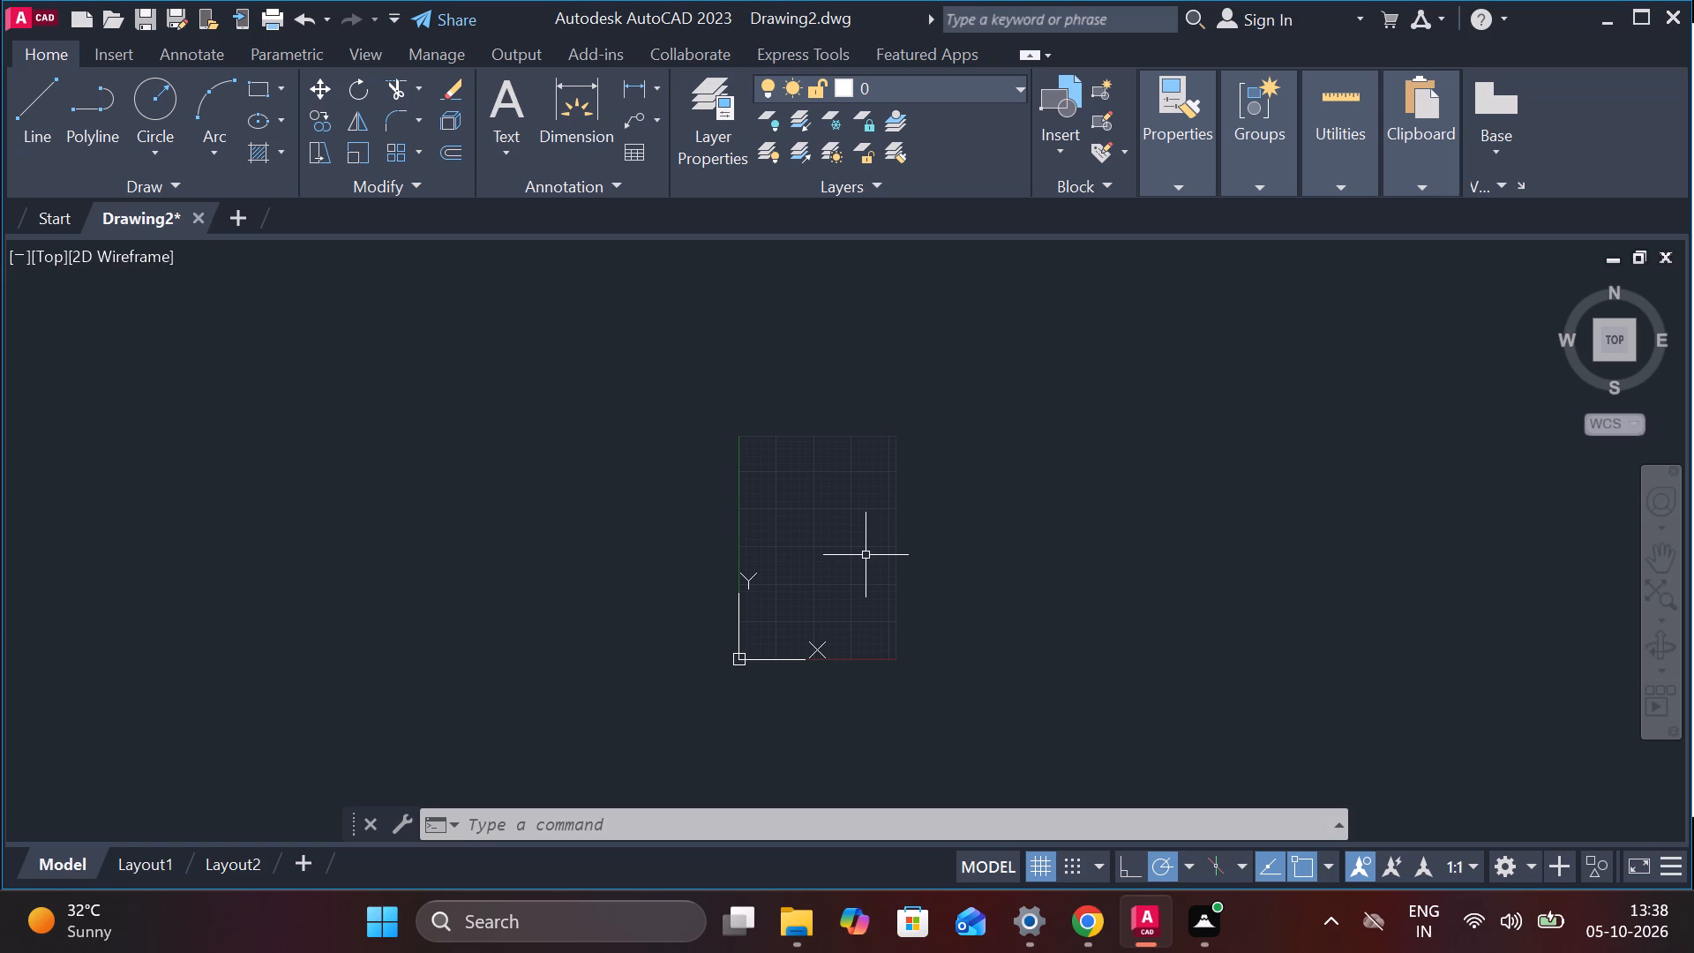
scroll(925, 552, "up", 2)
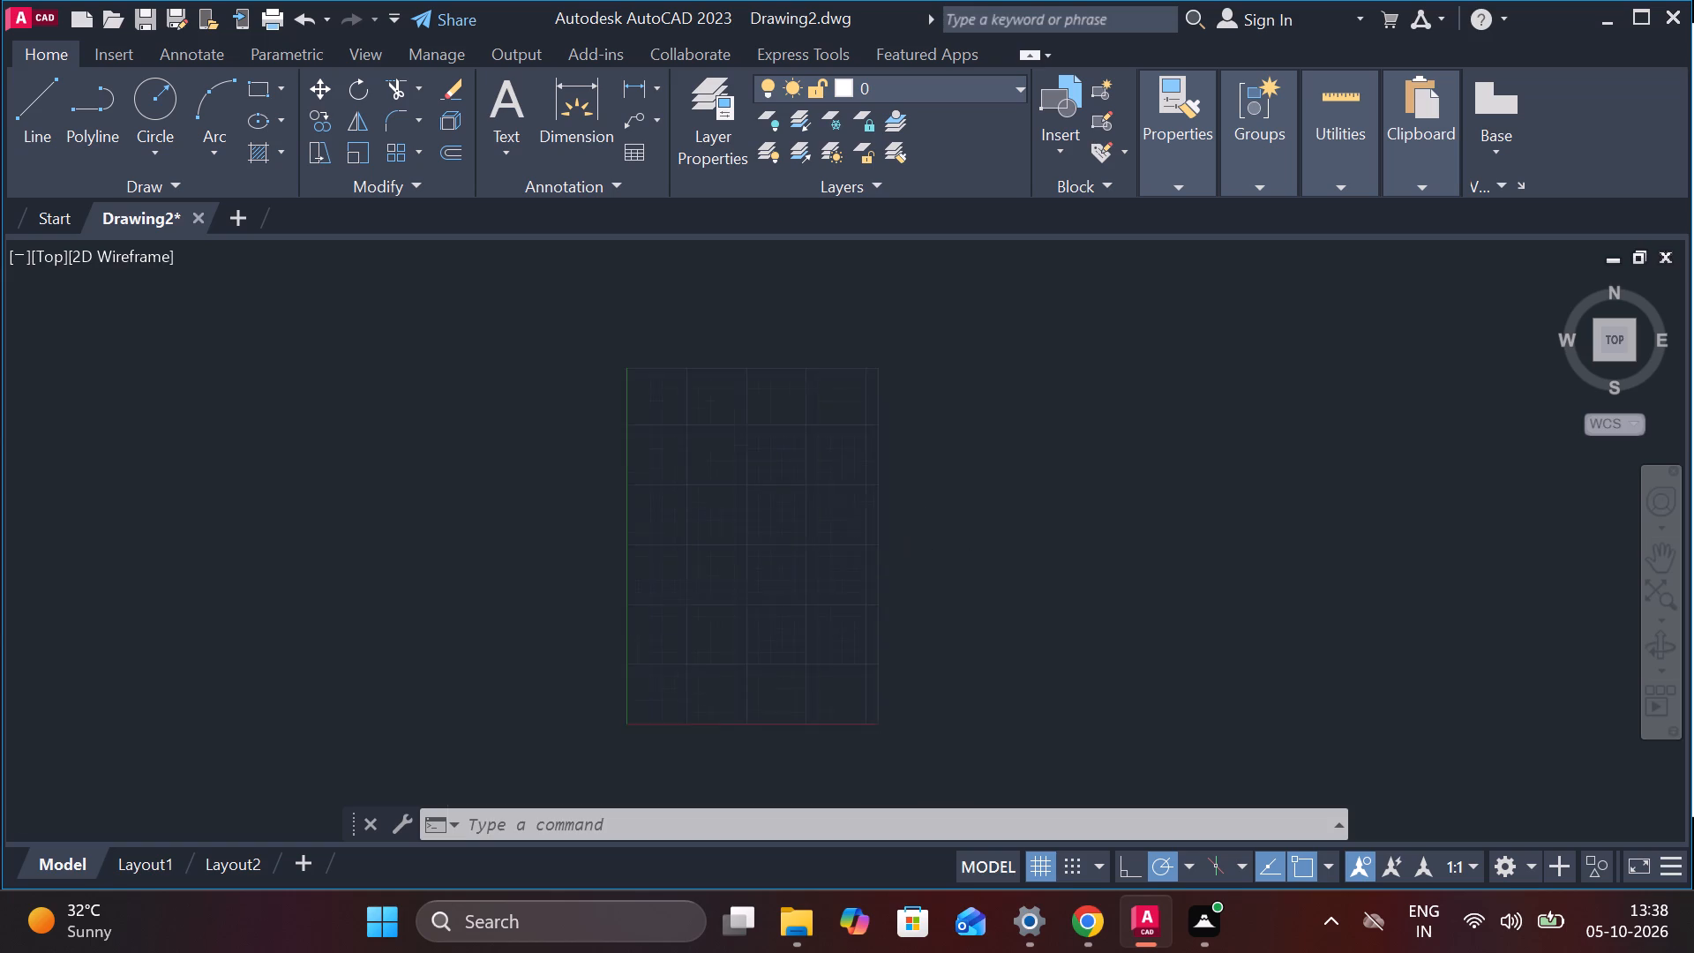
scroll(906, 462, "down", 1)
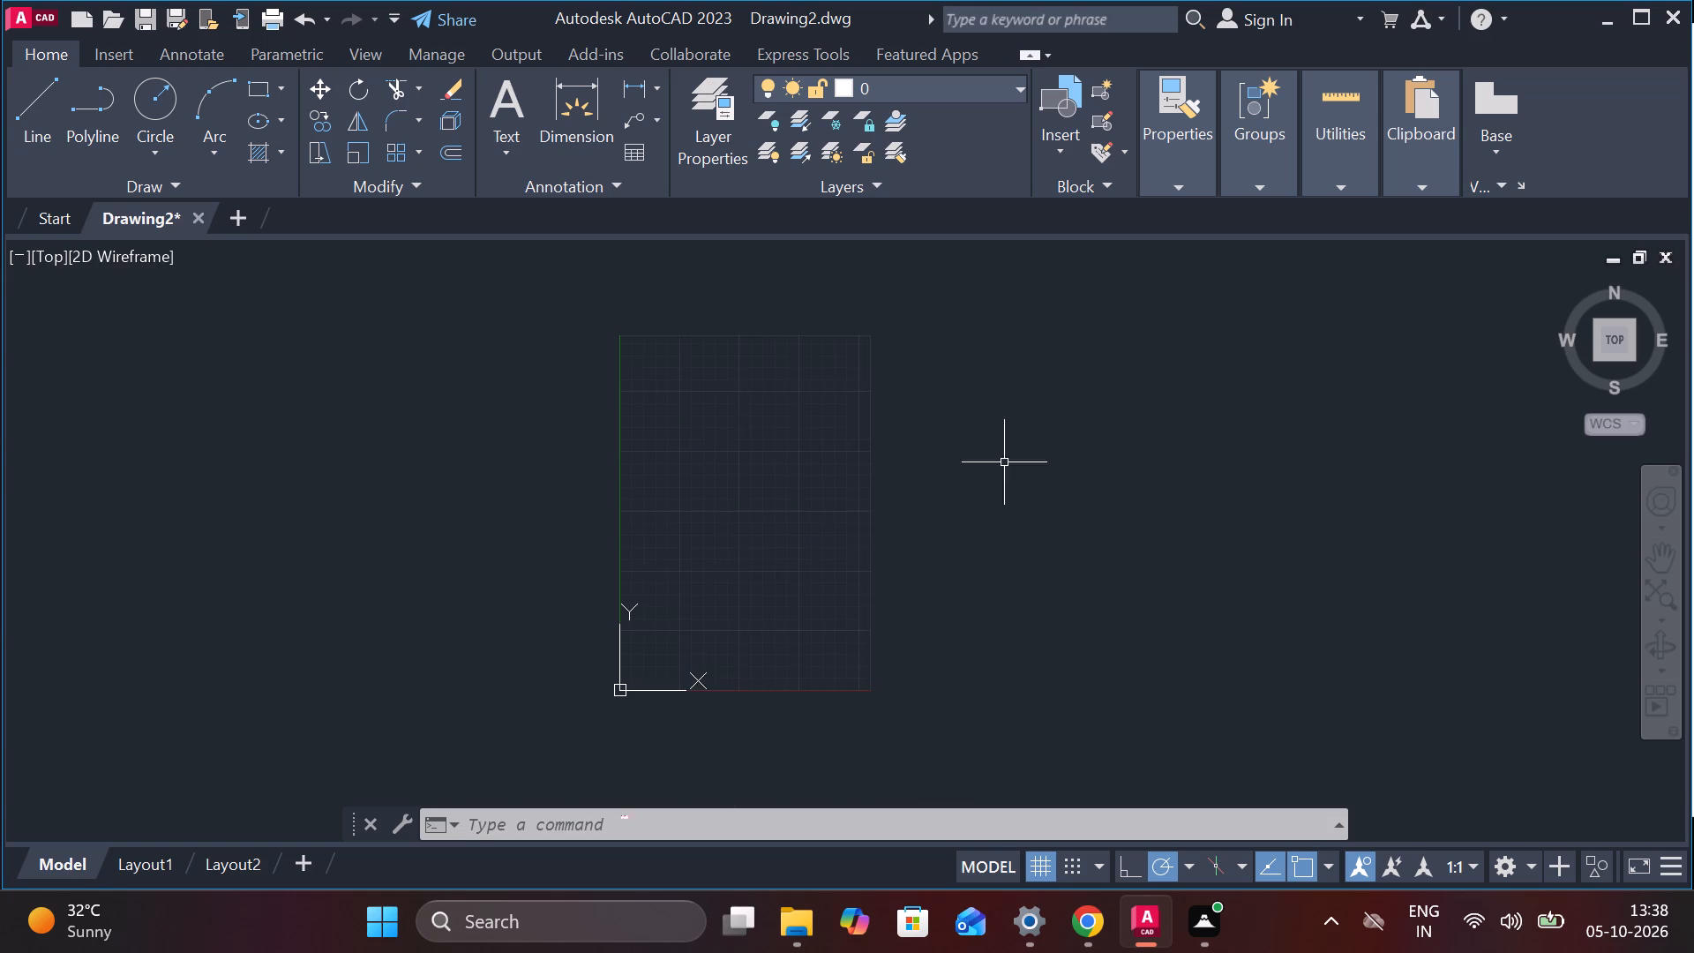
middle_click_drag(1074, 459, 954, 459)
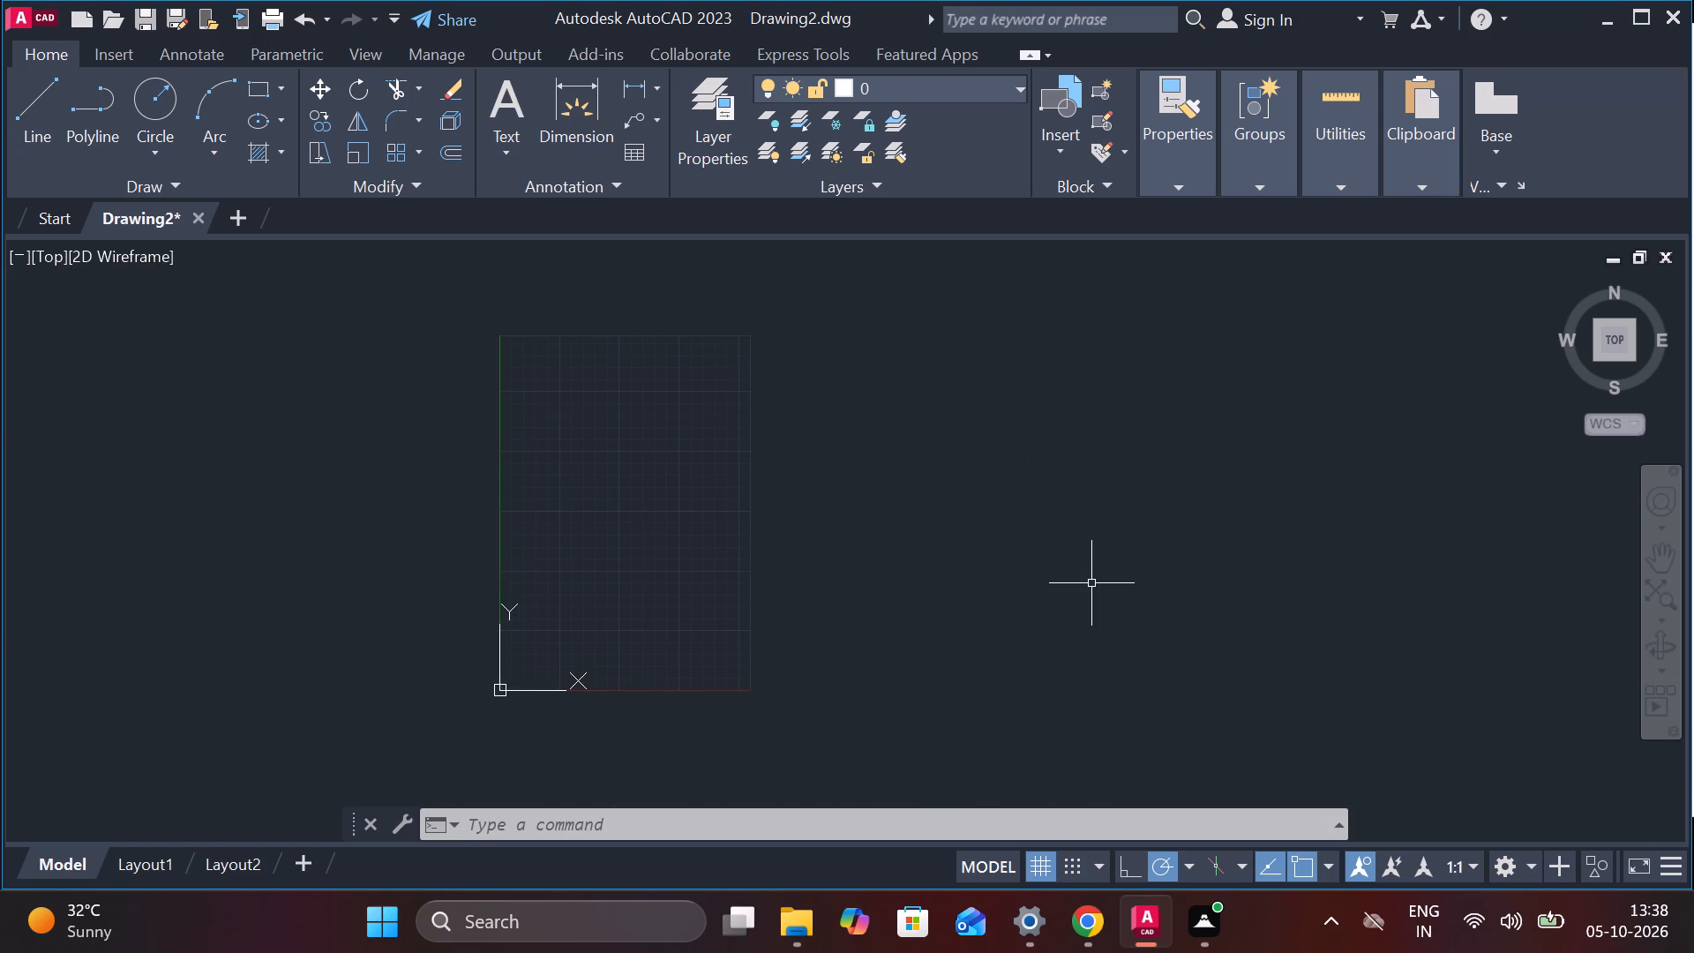
Draw a 297 x 210 landscape rectangle in the empty space to the right of the gridded sheet area.
type("REX")
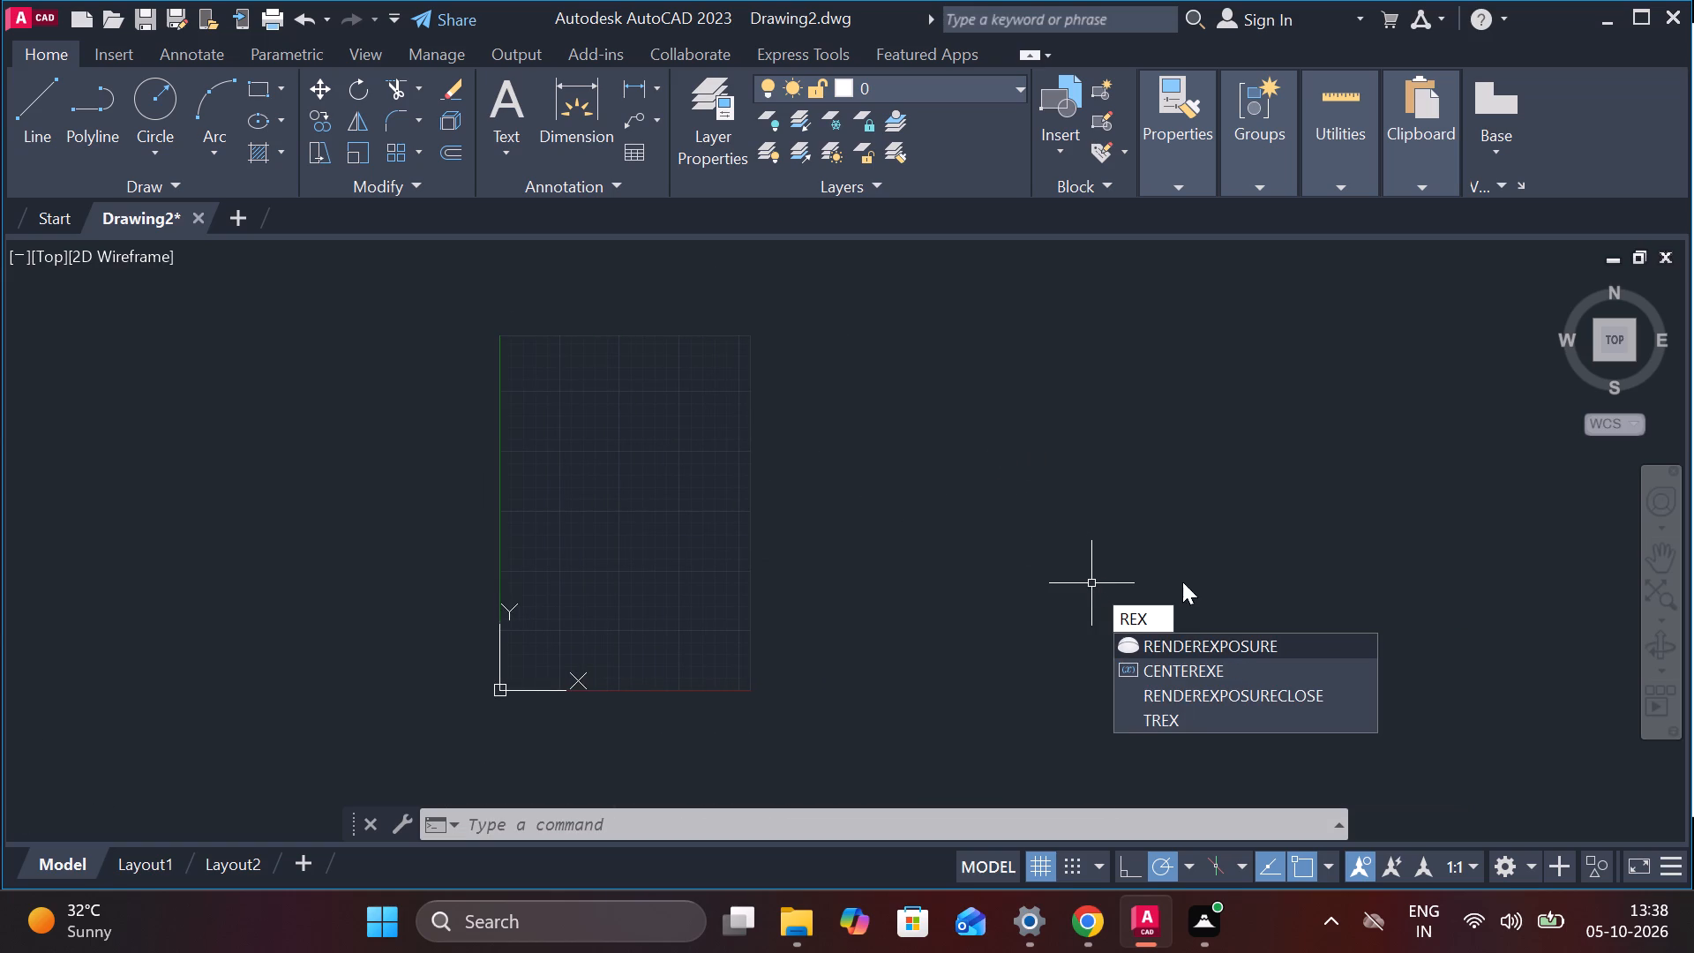
key("Escape")
type("RE")
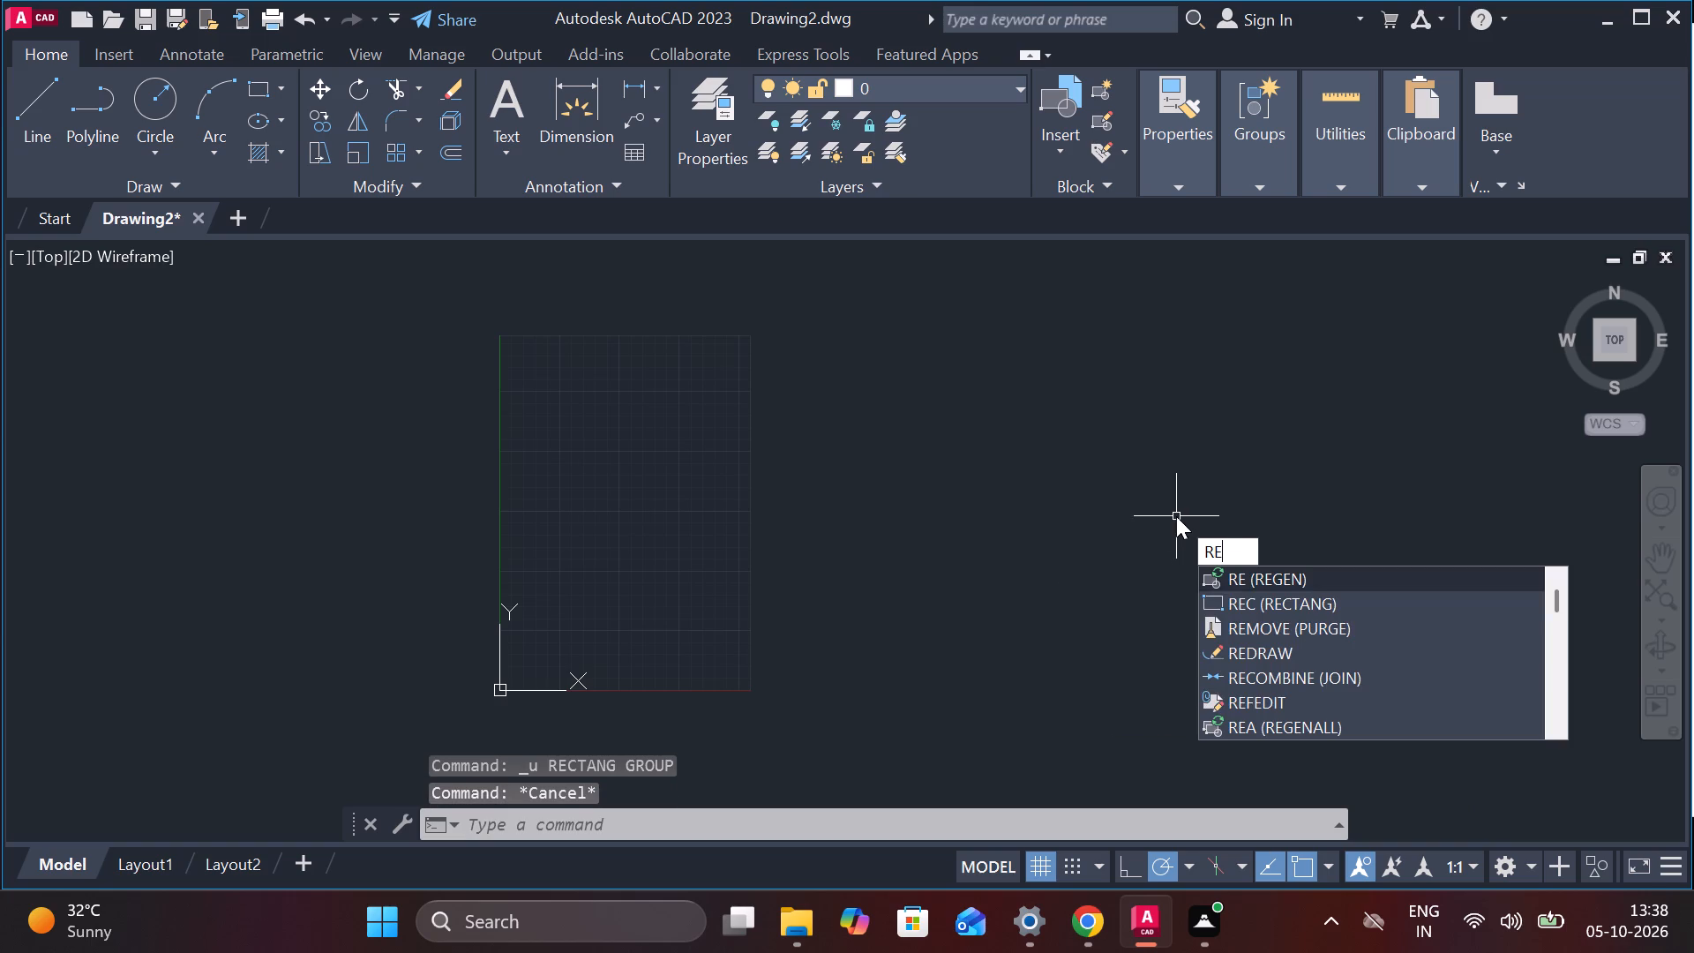
key("c")
key("Return")
left_click(986, 338)
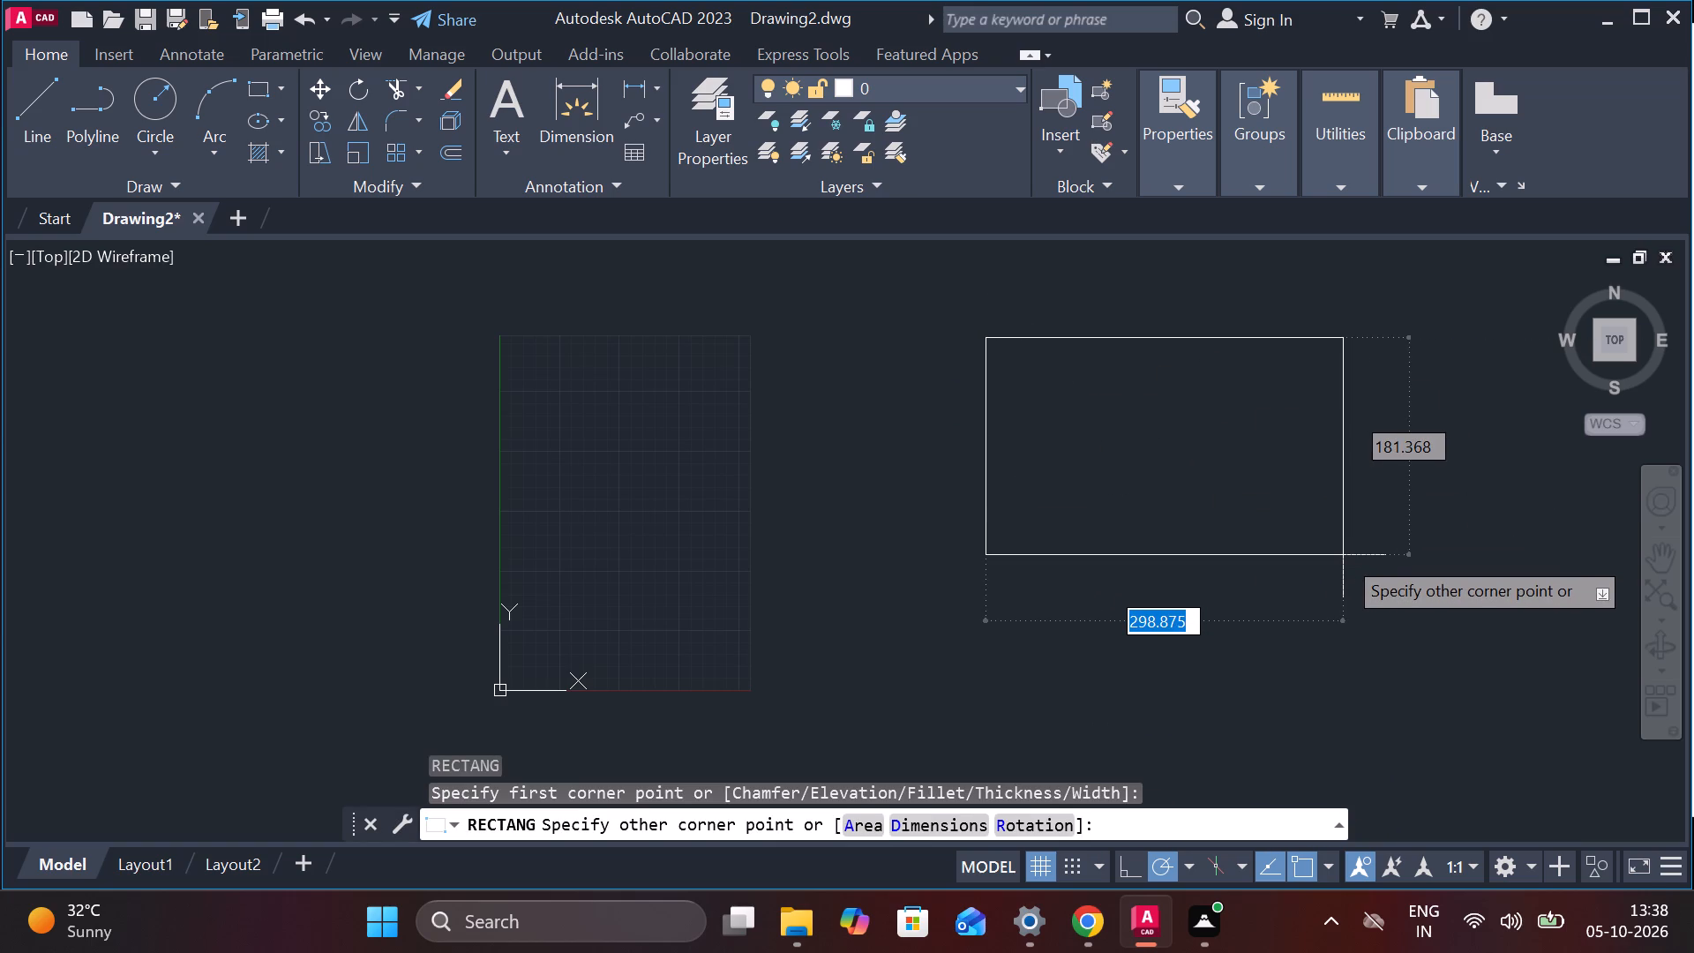
key("2")
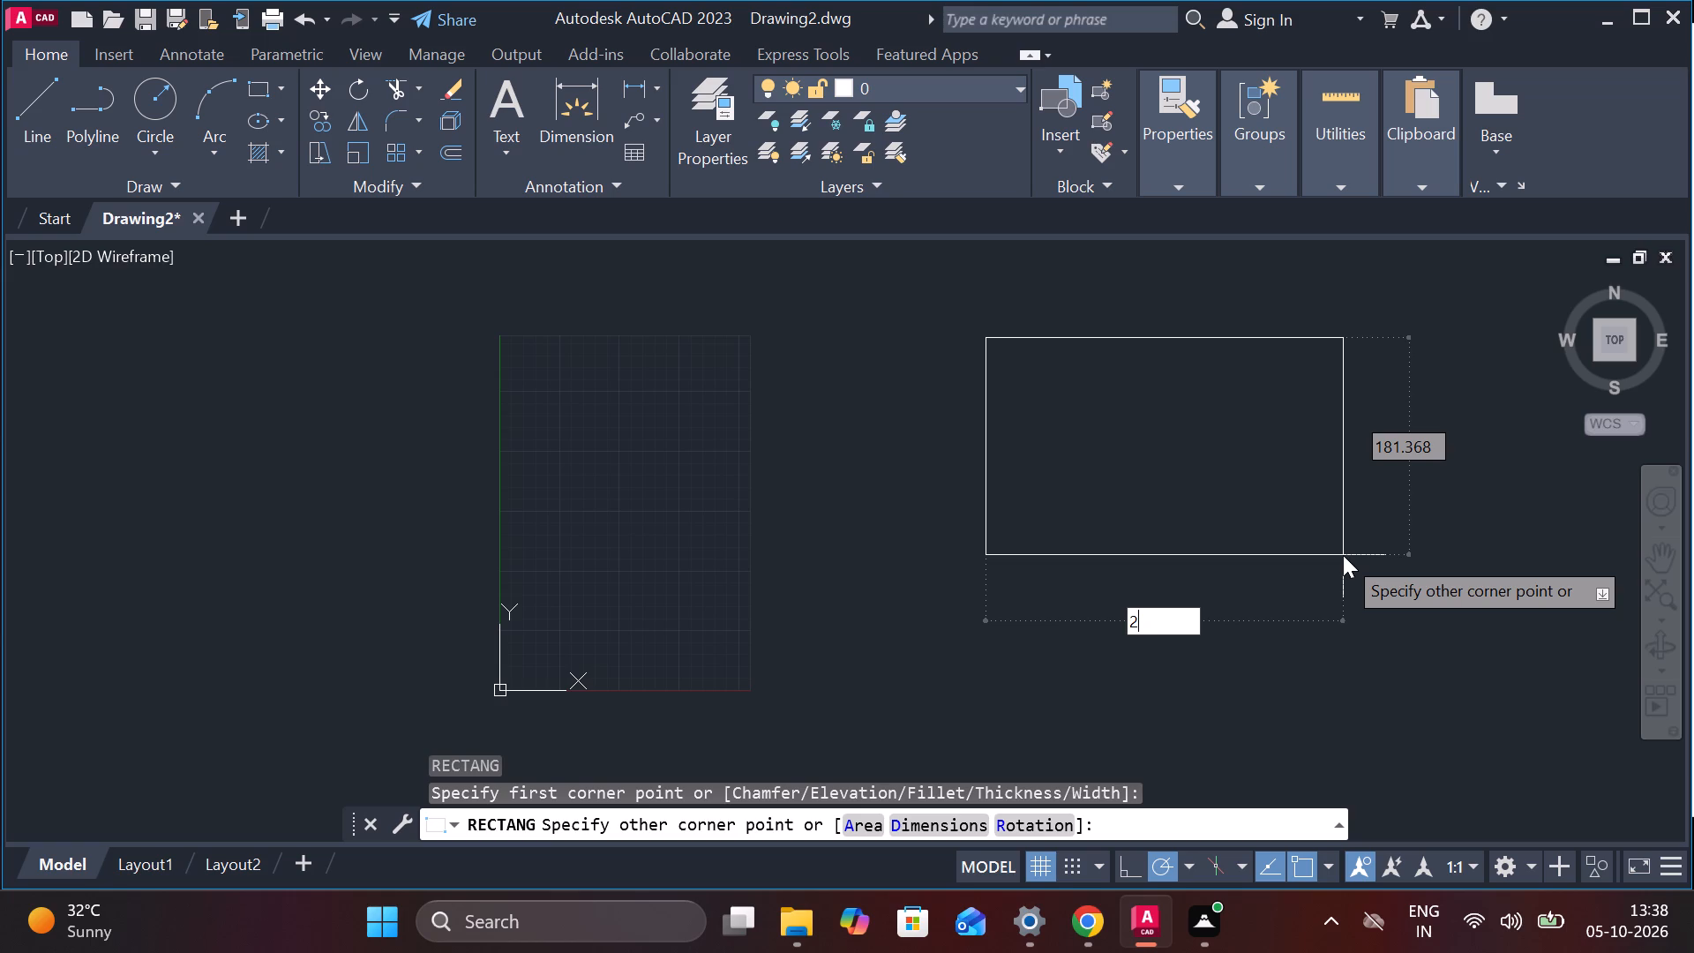
type("91")
key("comma")
type("210")
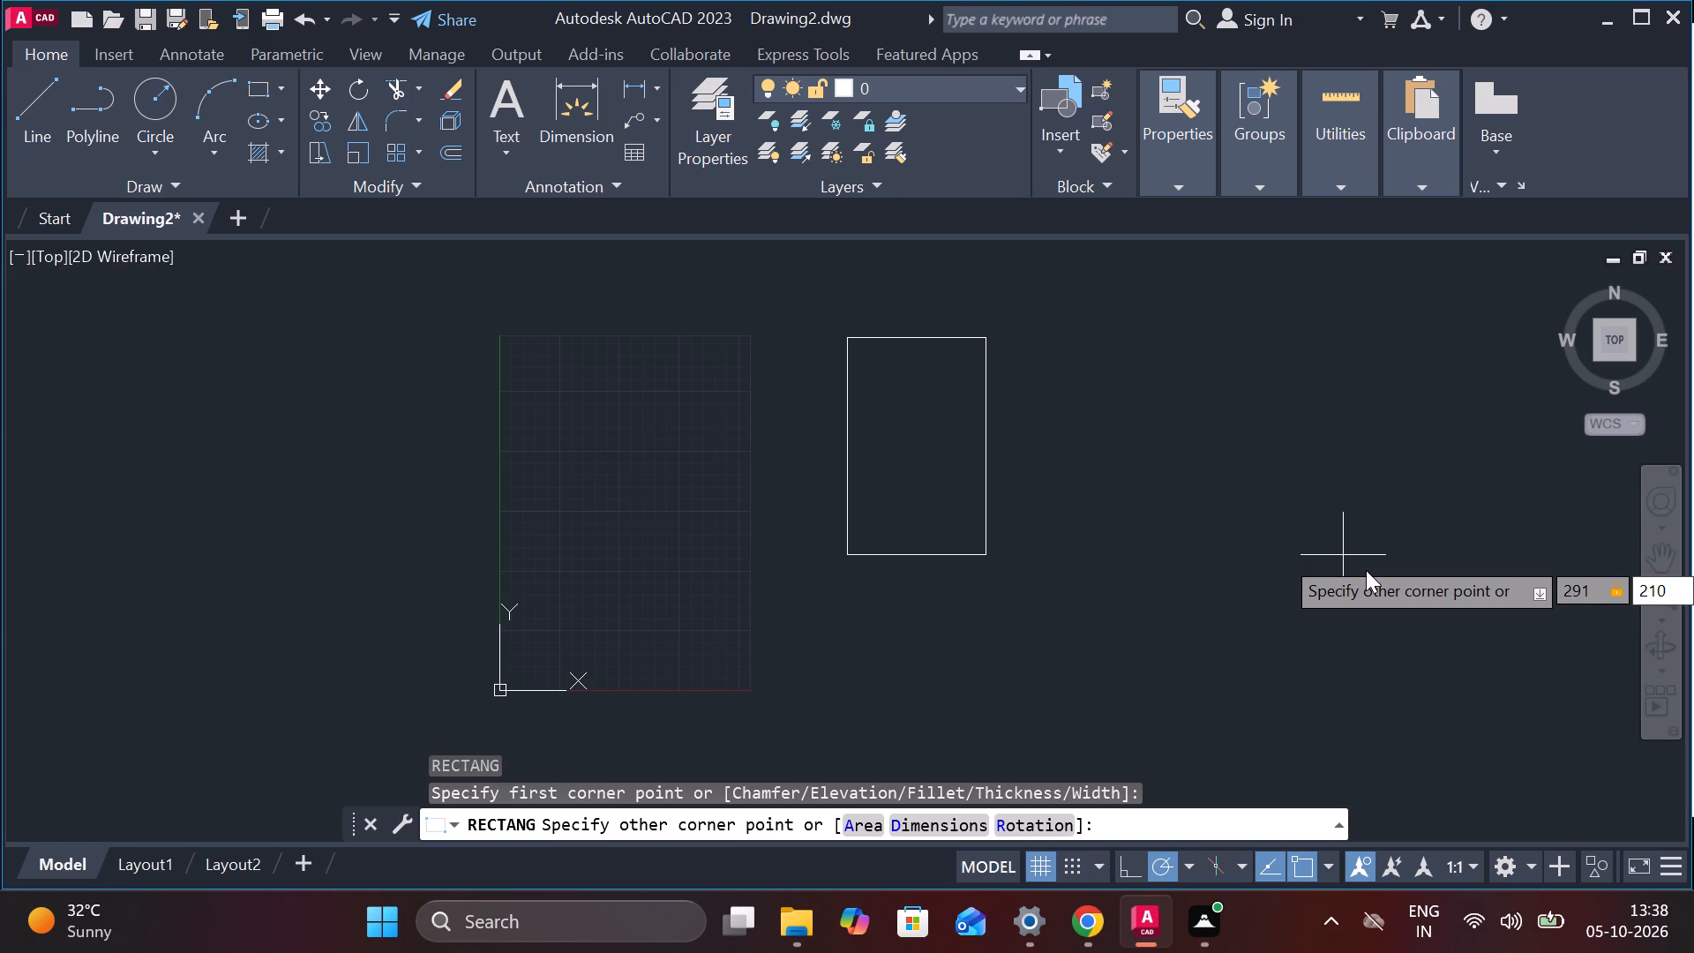
key("Tab")
key("BackSpace")
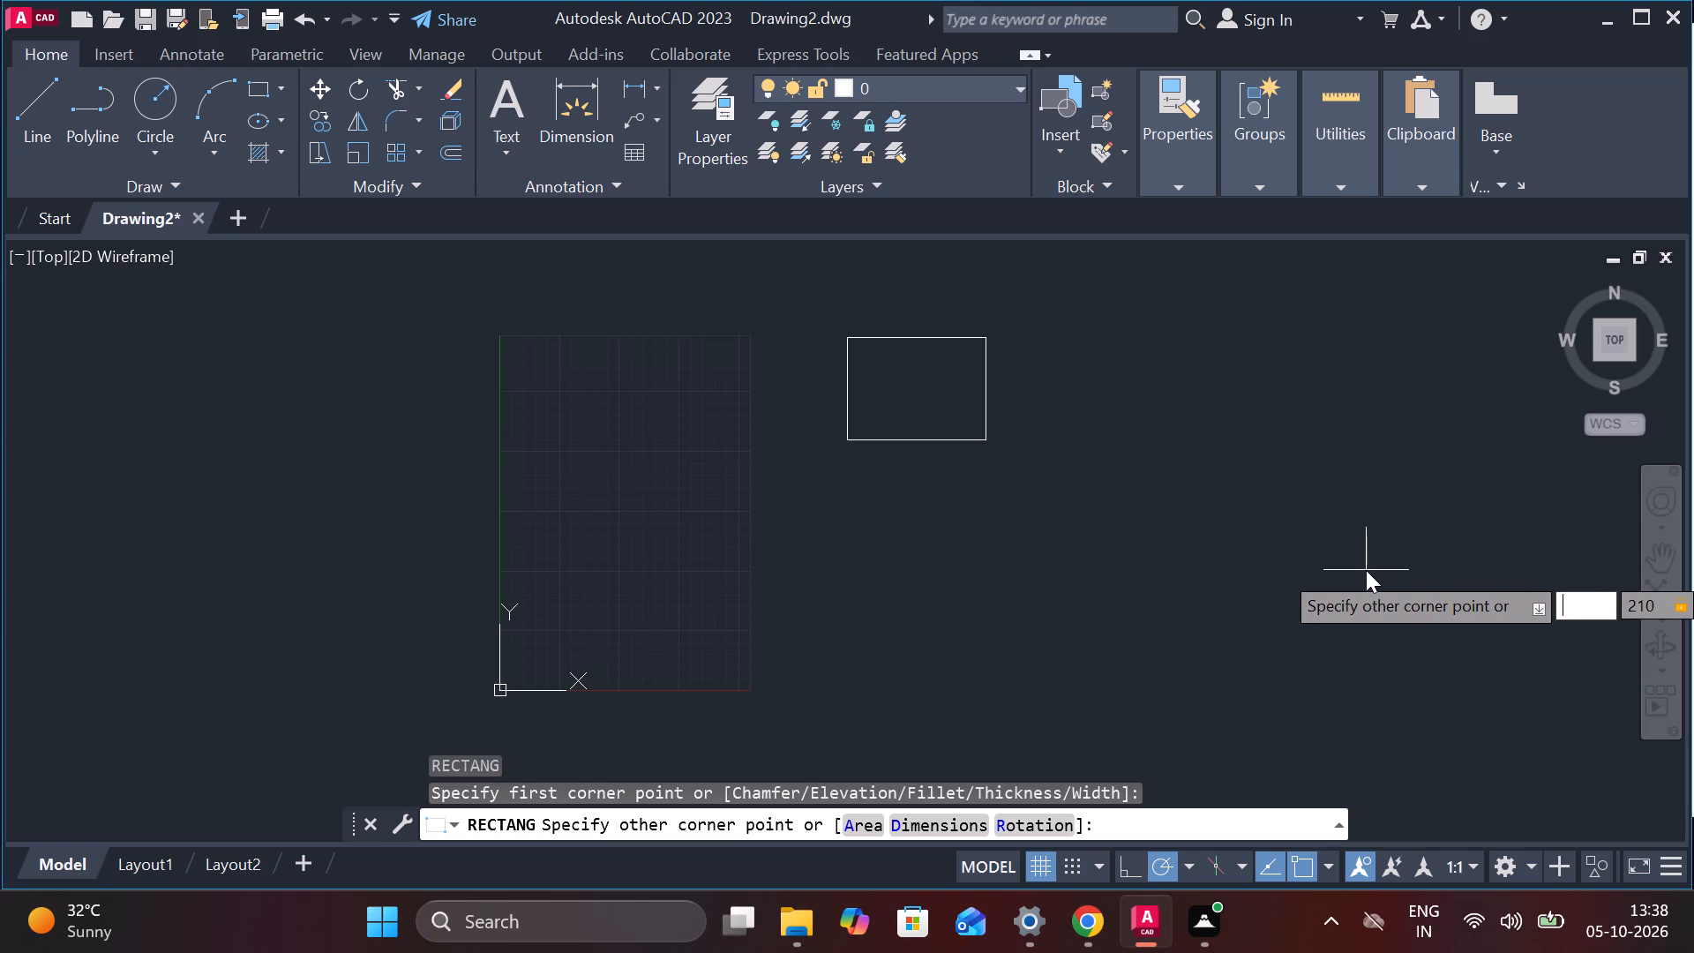
type("29")
key("7")
key("comma")
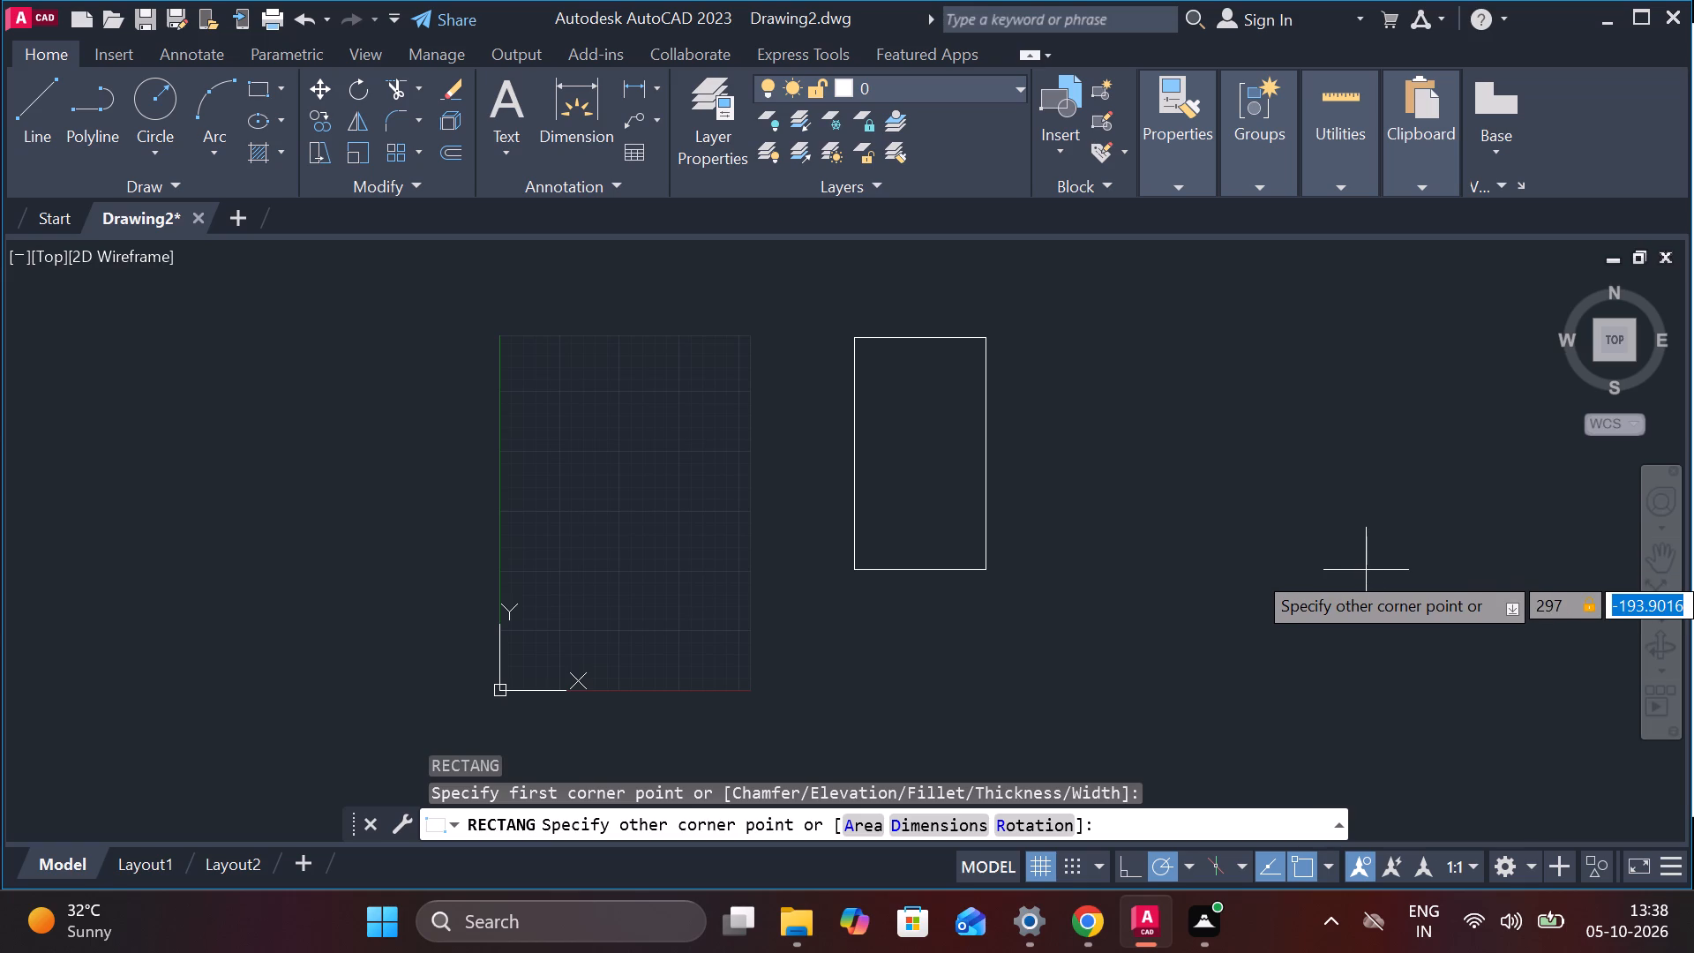
type("210")
key("Return")
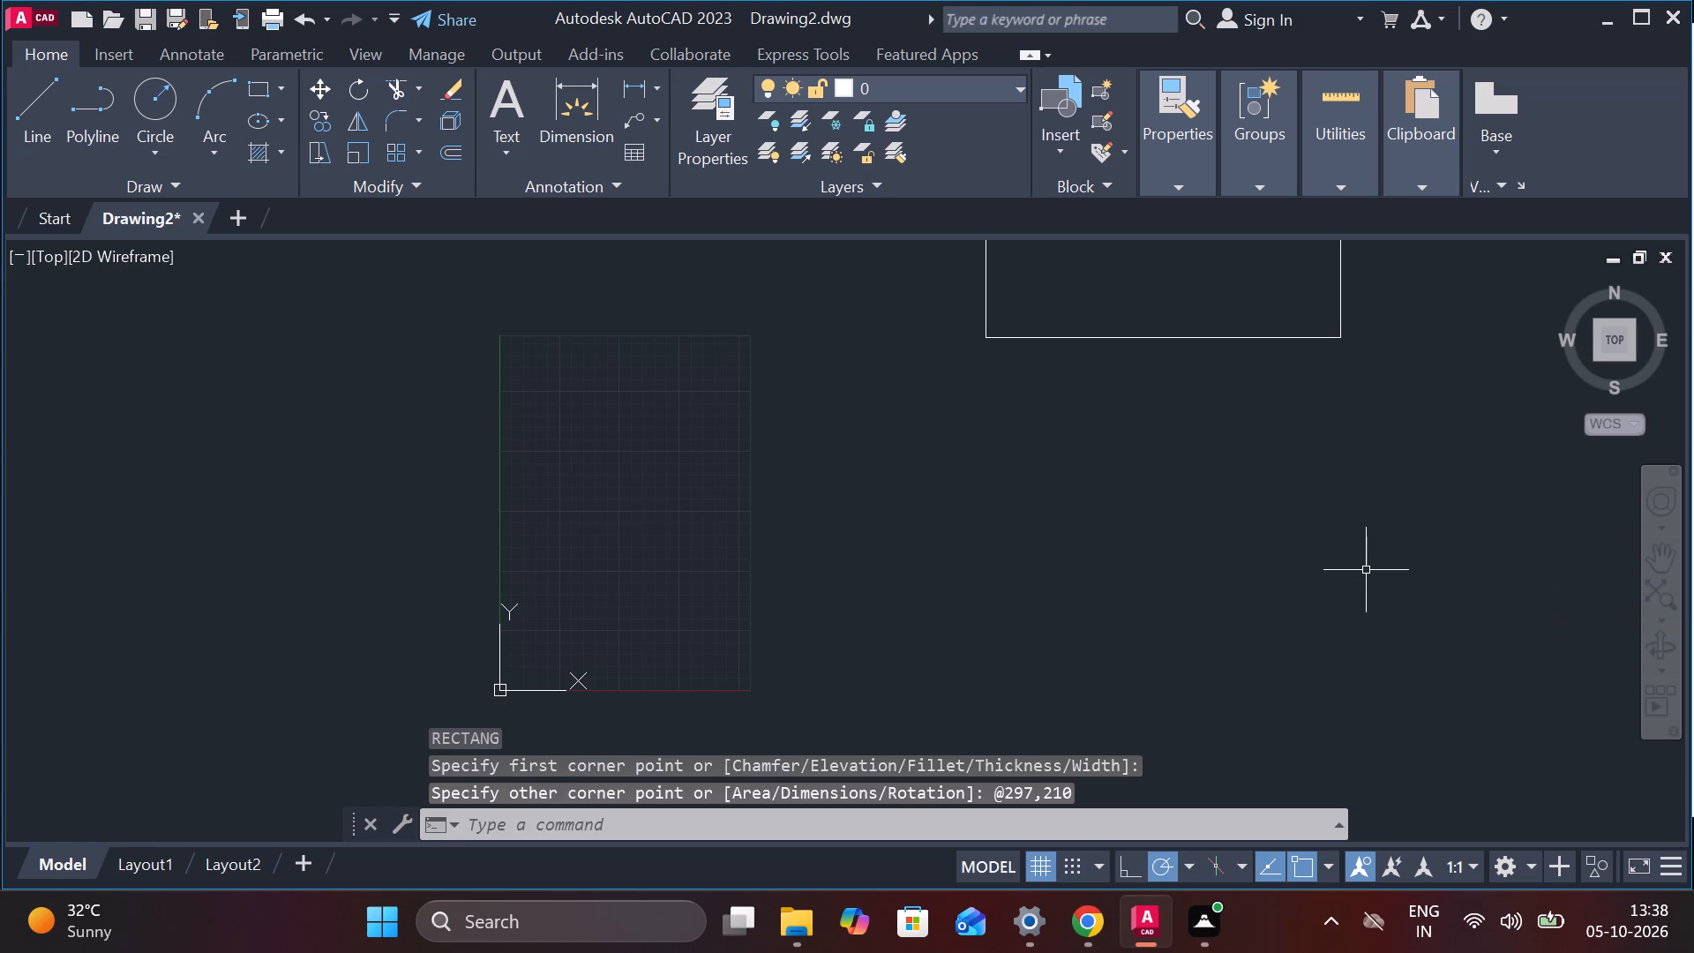
Draw a circle of diameter 91 inside the rectangle, a little left of its centre.
scroll(1312, 416, "down", 2)
scroll(1310, 336, "up", 1)
middle_click_drag(1310, 336, 1253, 391)
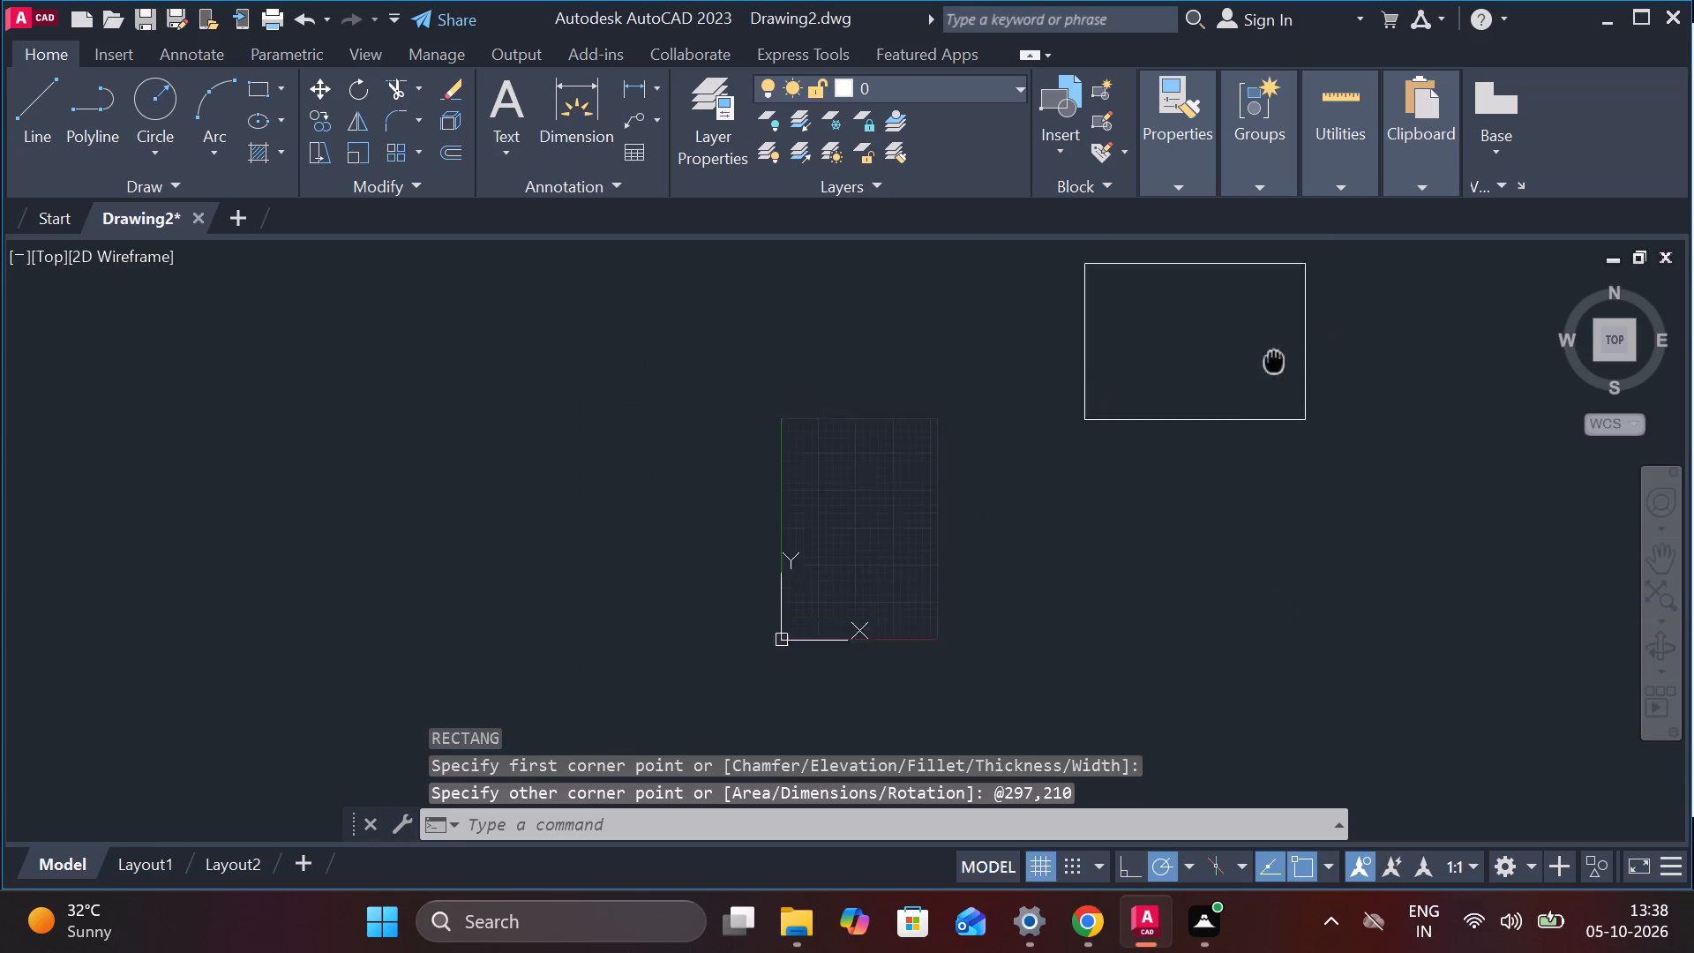
middle_click_drag(1253, 391, 1141, 455)
scroll(976, 410, "up", 2)
middle_click_drag(936, 414, 715, 424)
scroll(897, 466, "up", 1)
scroll(868, 476, "down", 1)
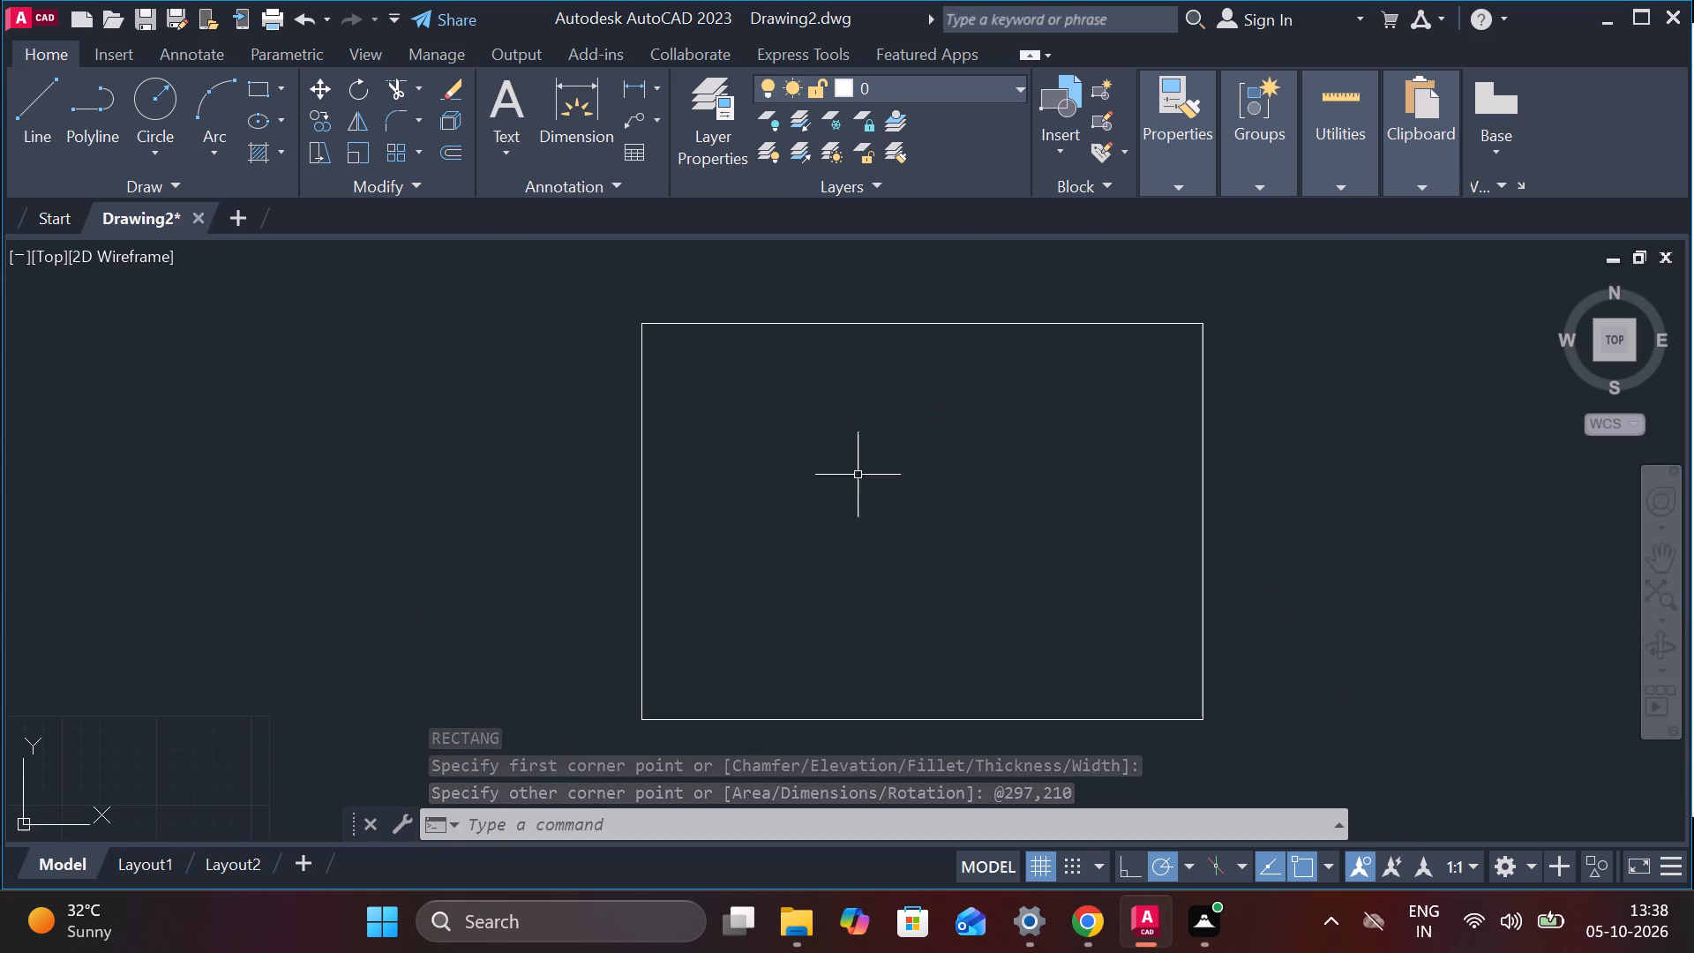
middle_click_drag(859, 469, 693, 439)
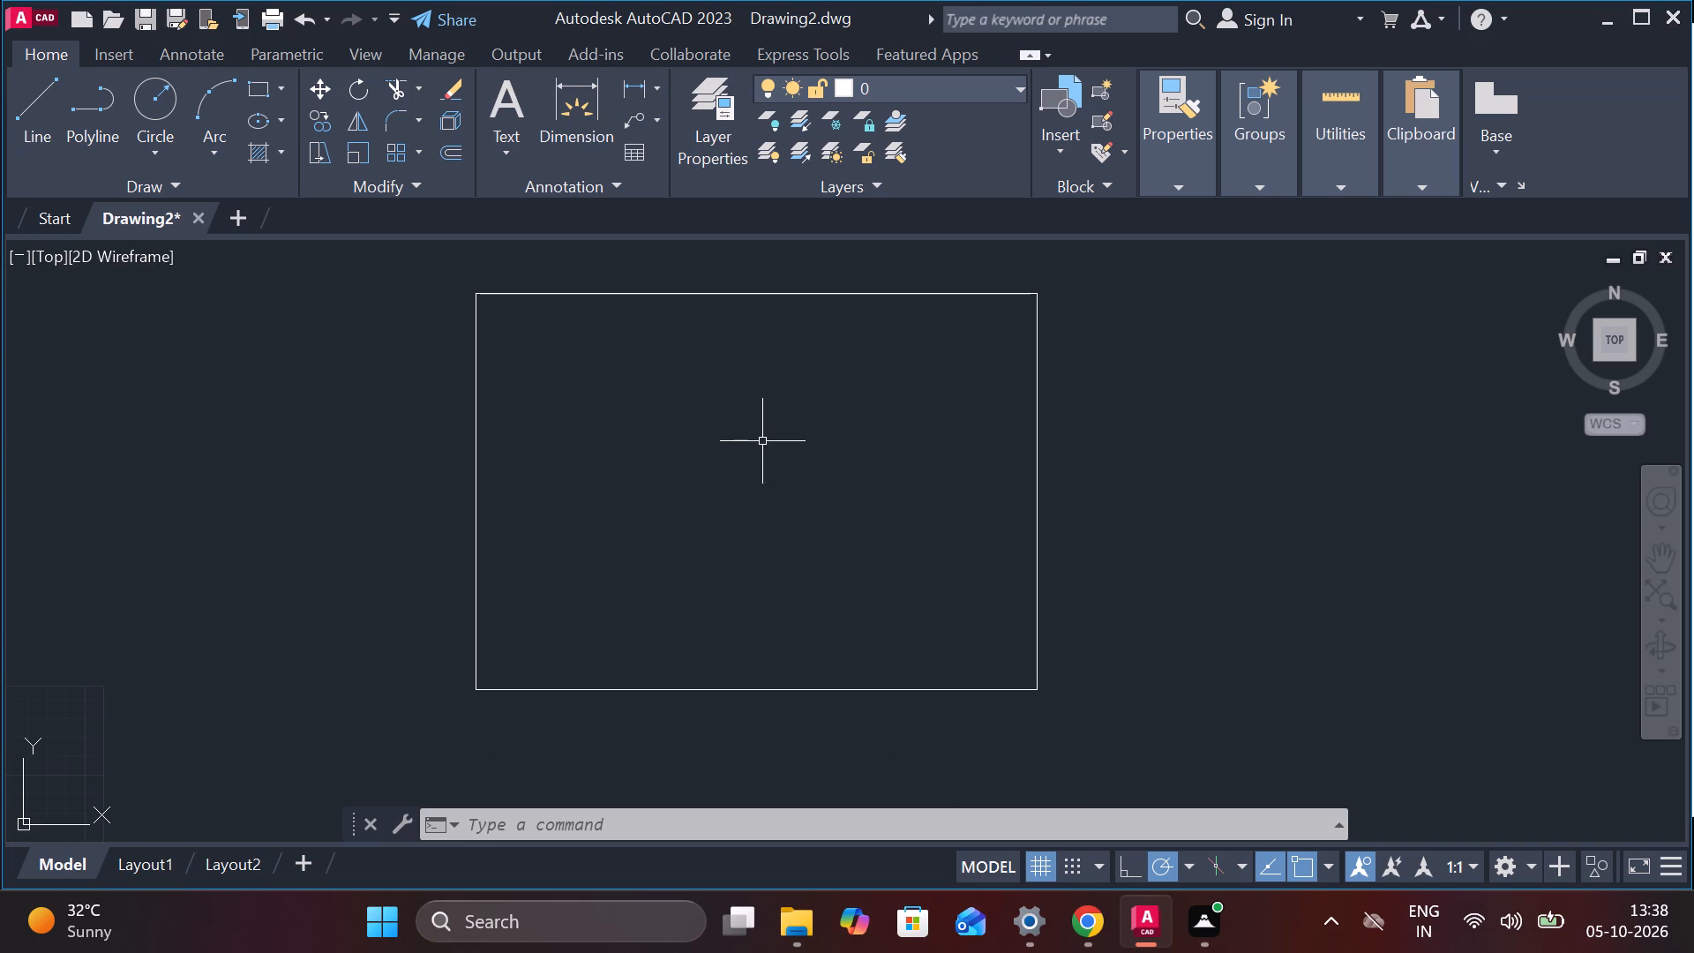
left_click(144, 144)
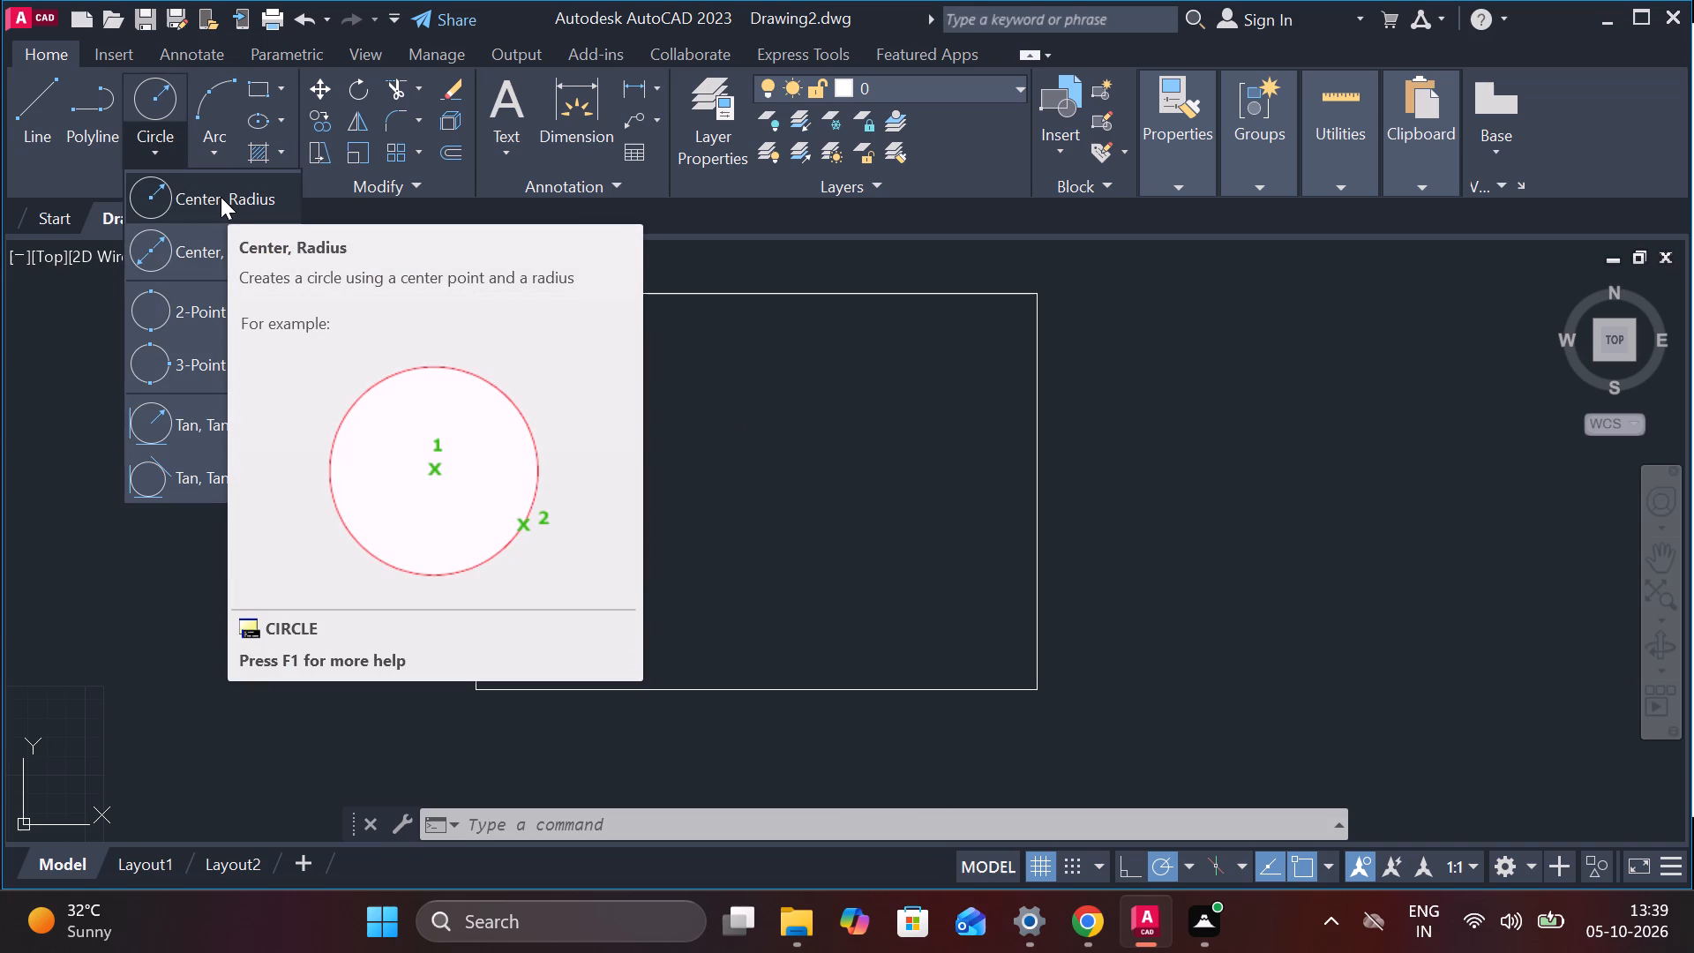
left_click(251, 190)
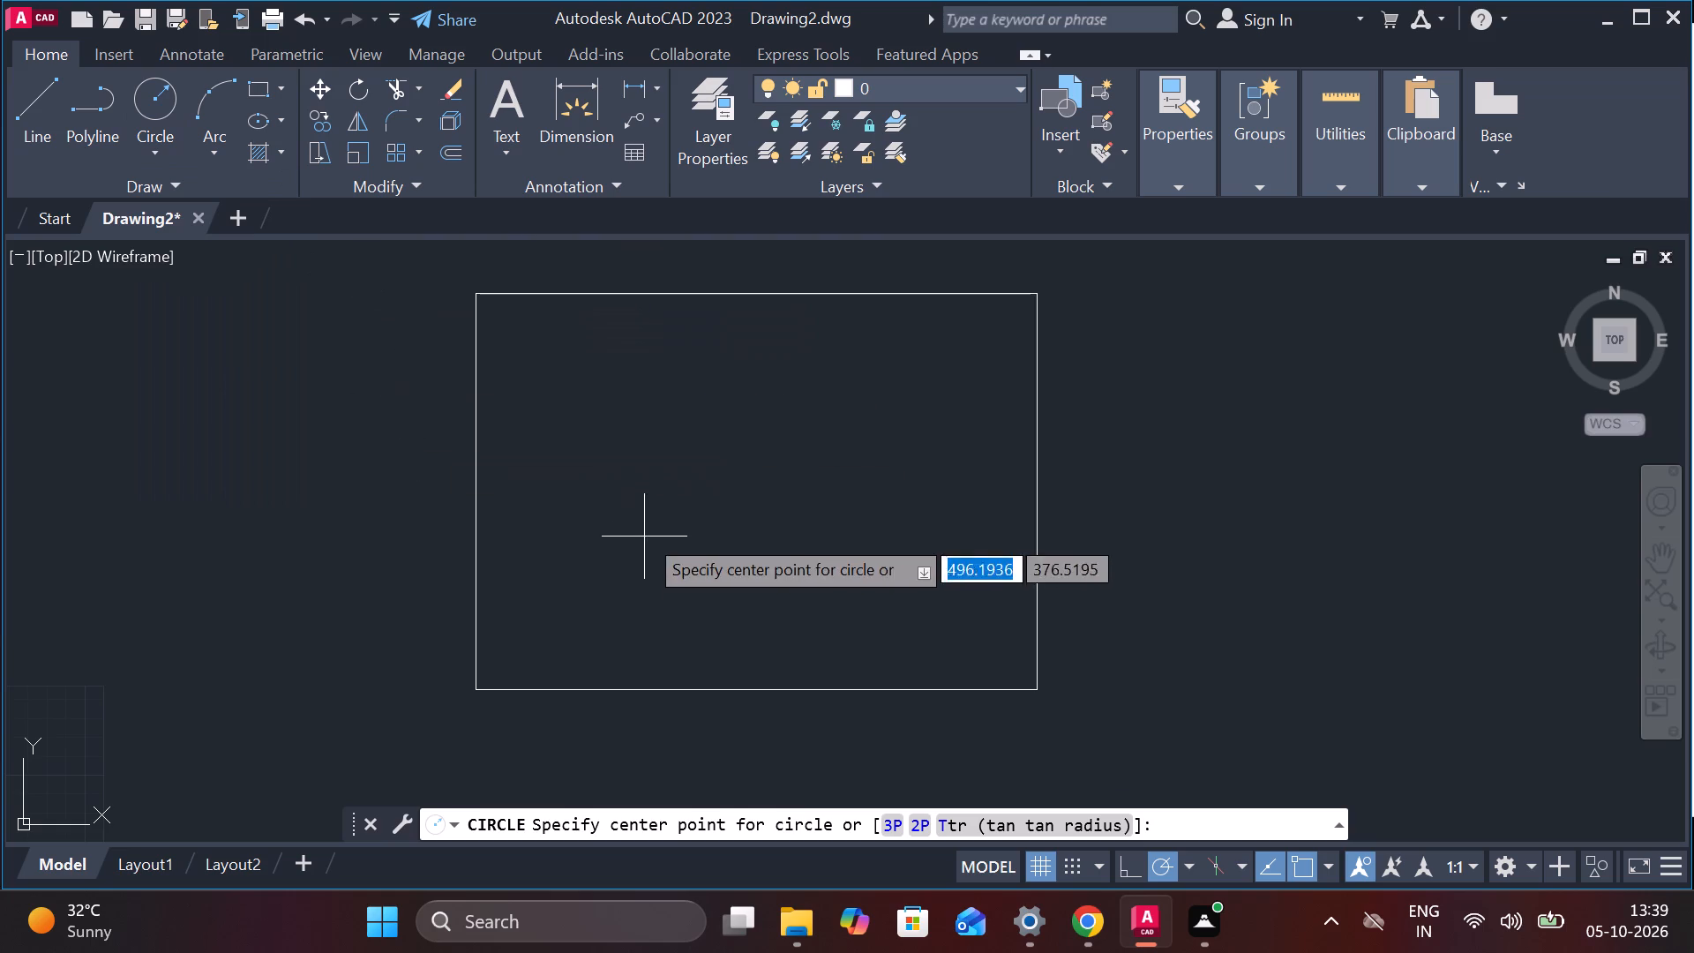
scroll(658, 493, "up", 1)
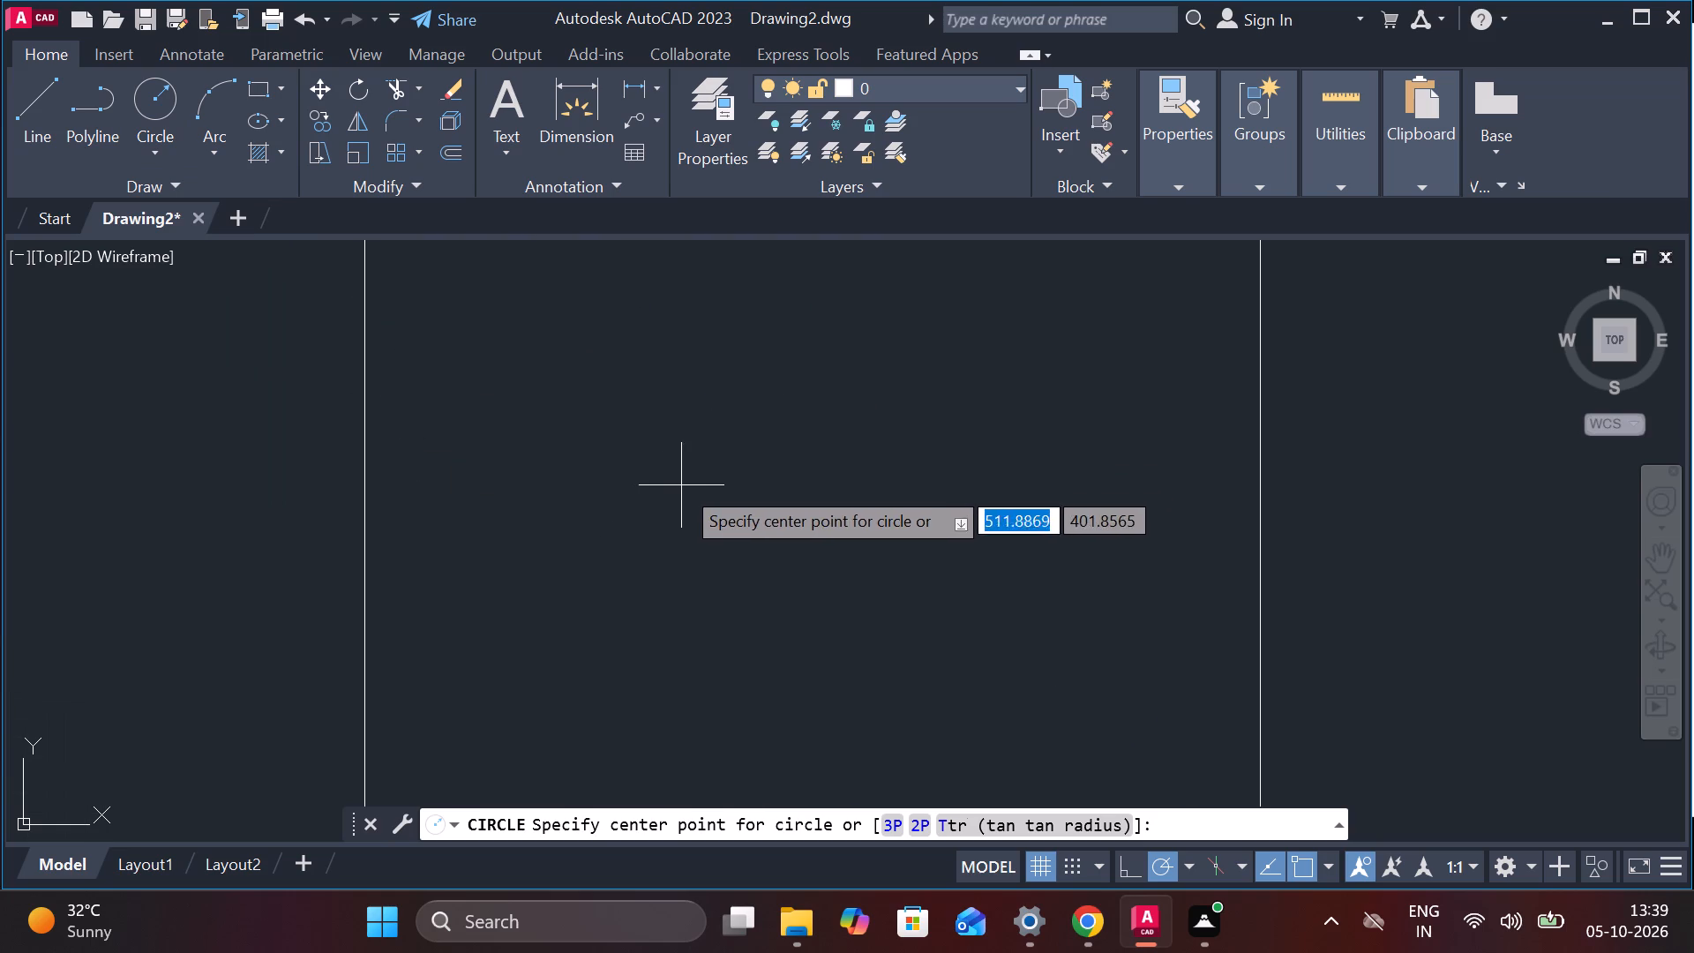
left_click(710, 480)
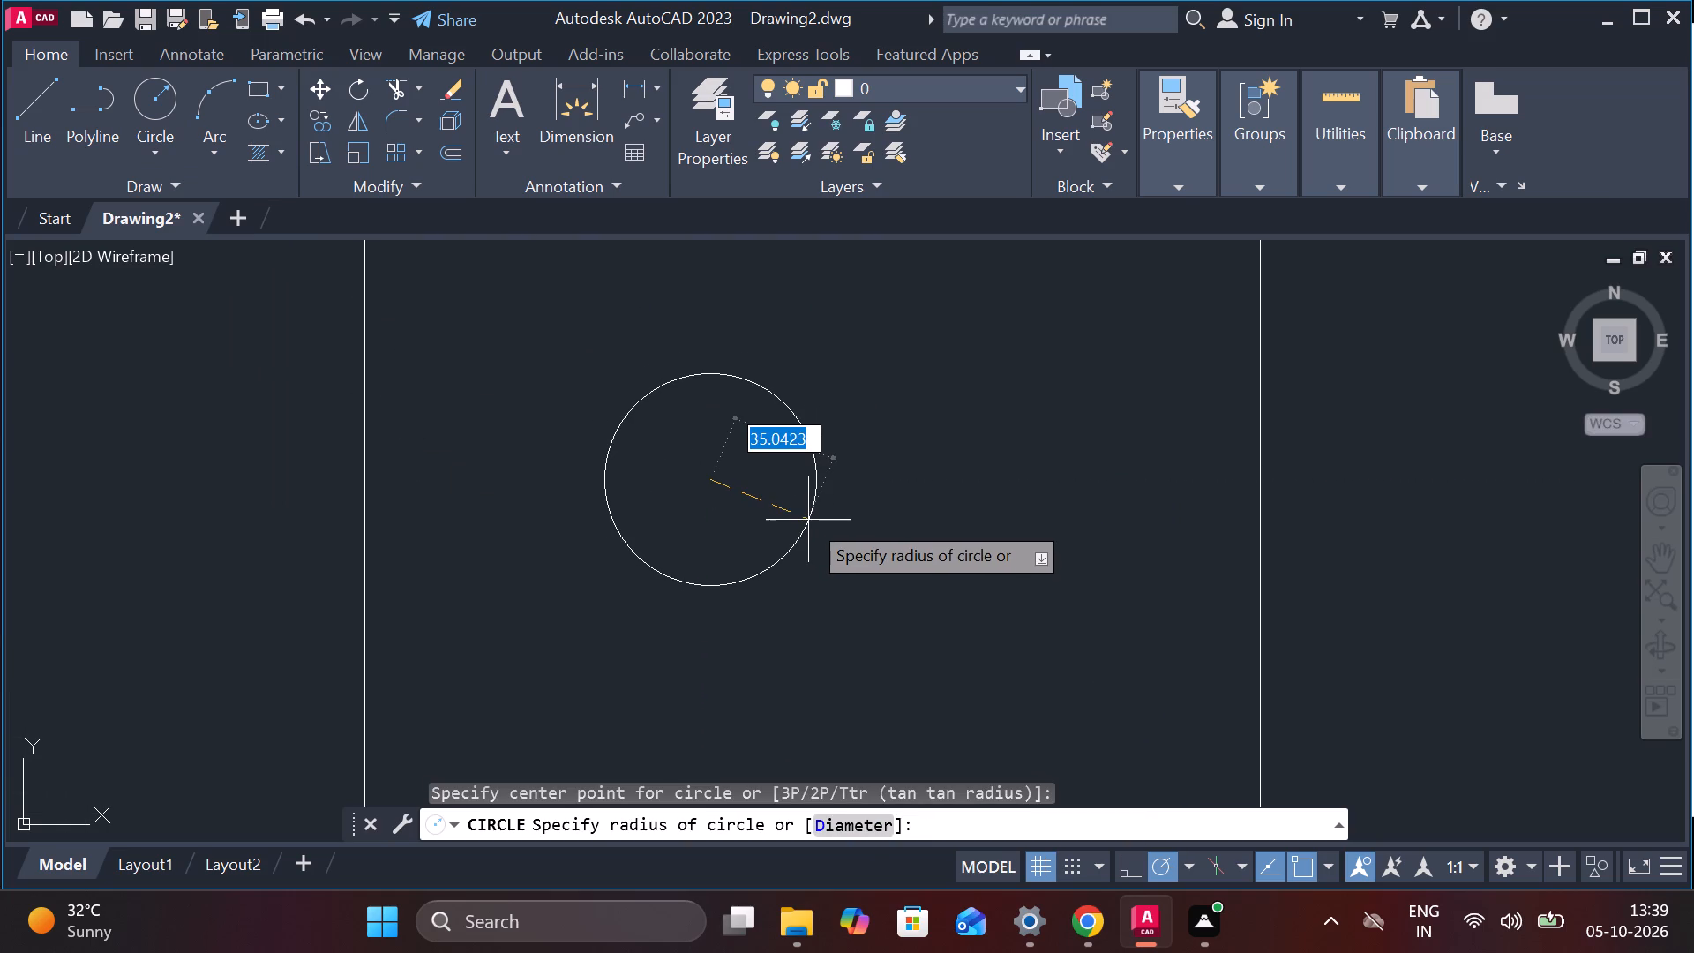
key("d")
key("Return")
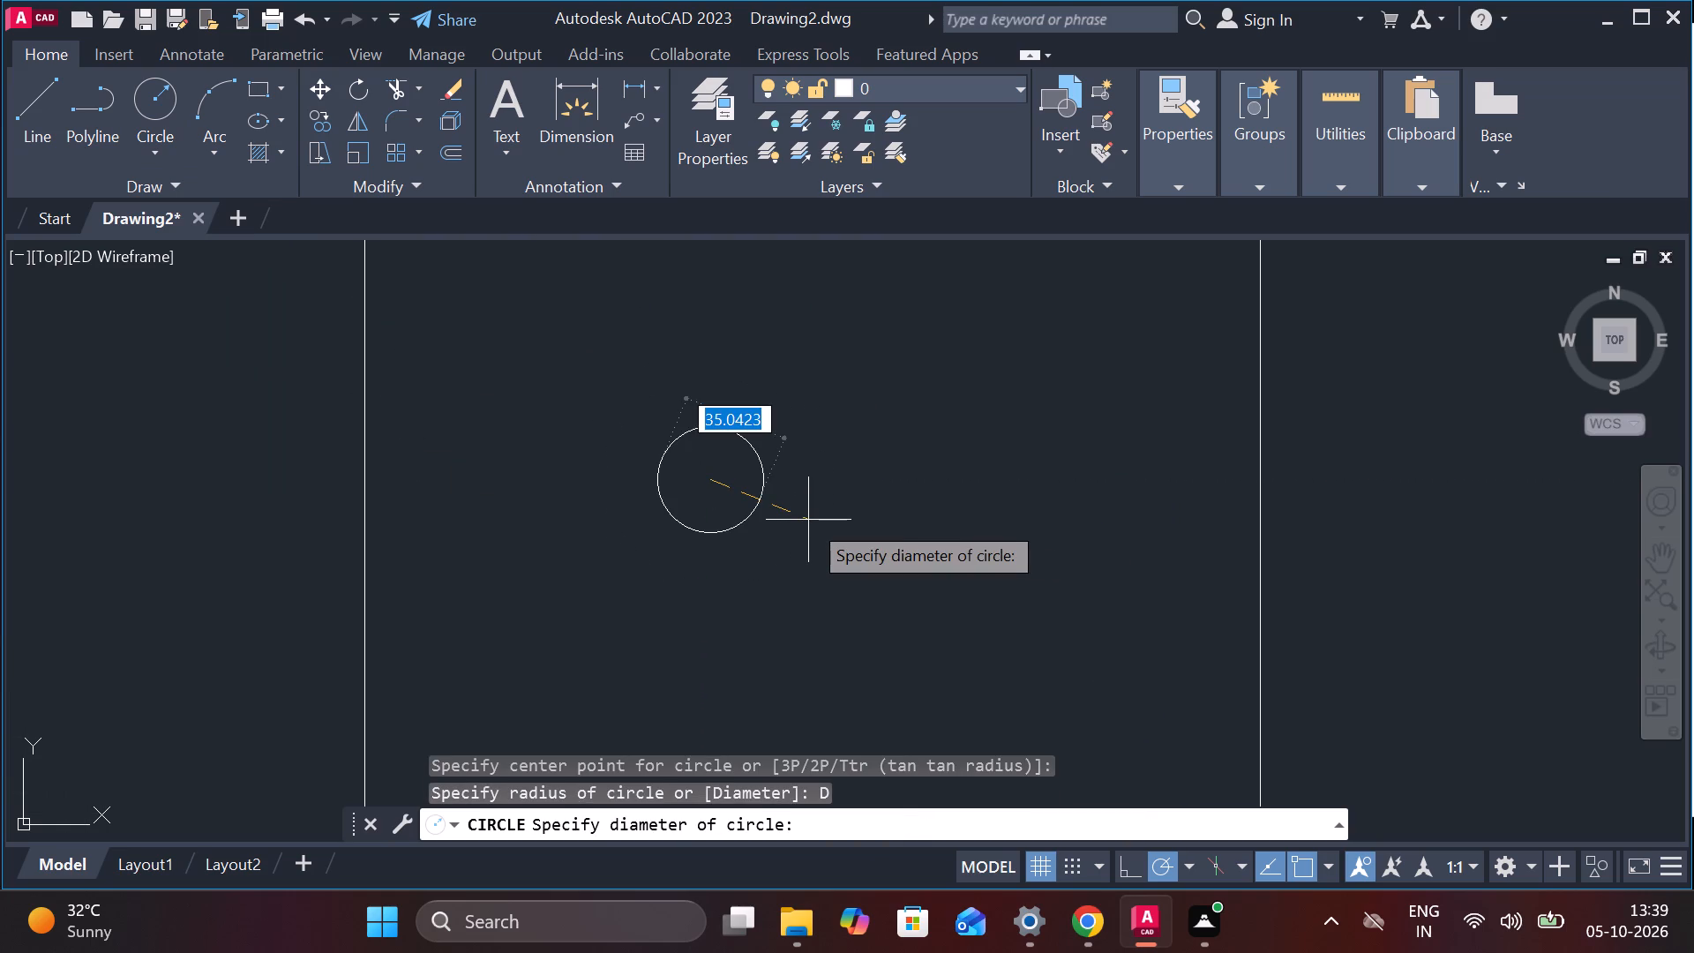
type("91")
key("Return")
Draw a circle of diameter 52 concentric with the 91 diameter circle inside the rectangle.
key("space")
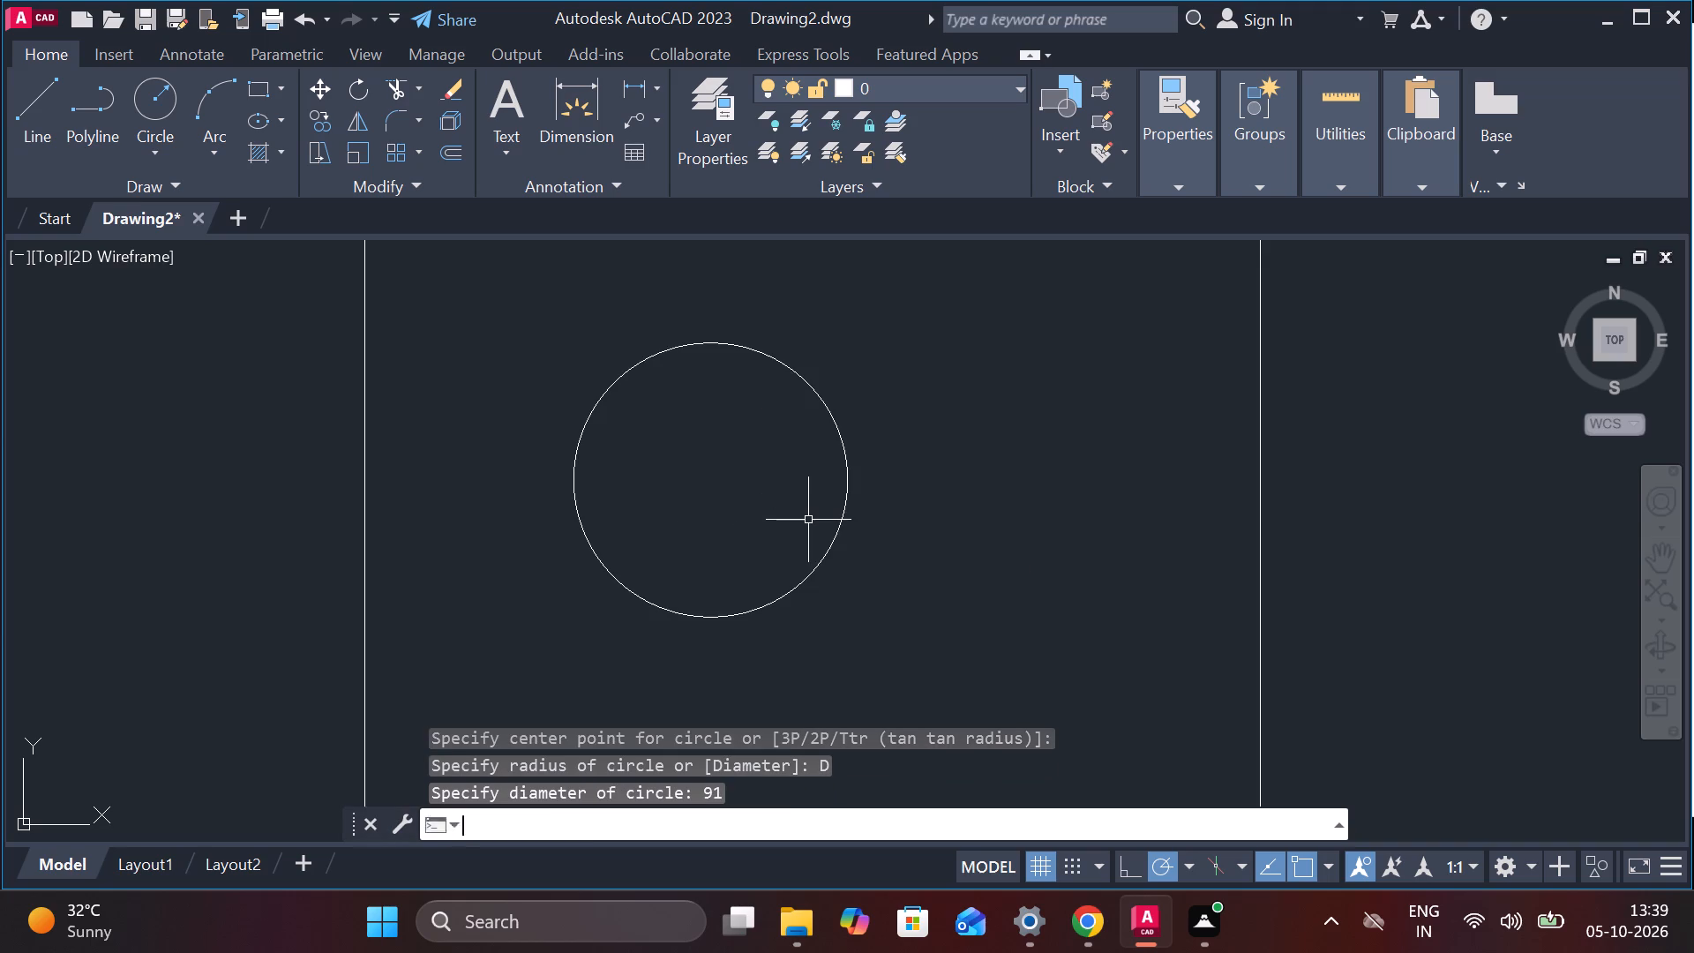
left_click(712, 484)
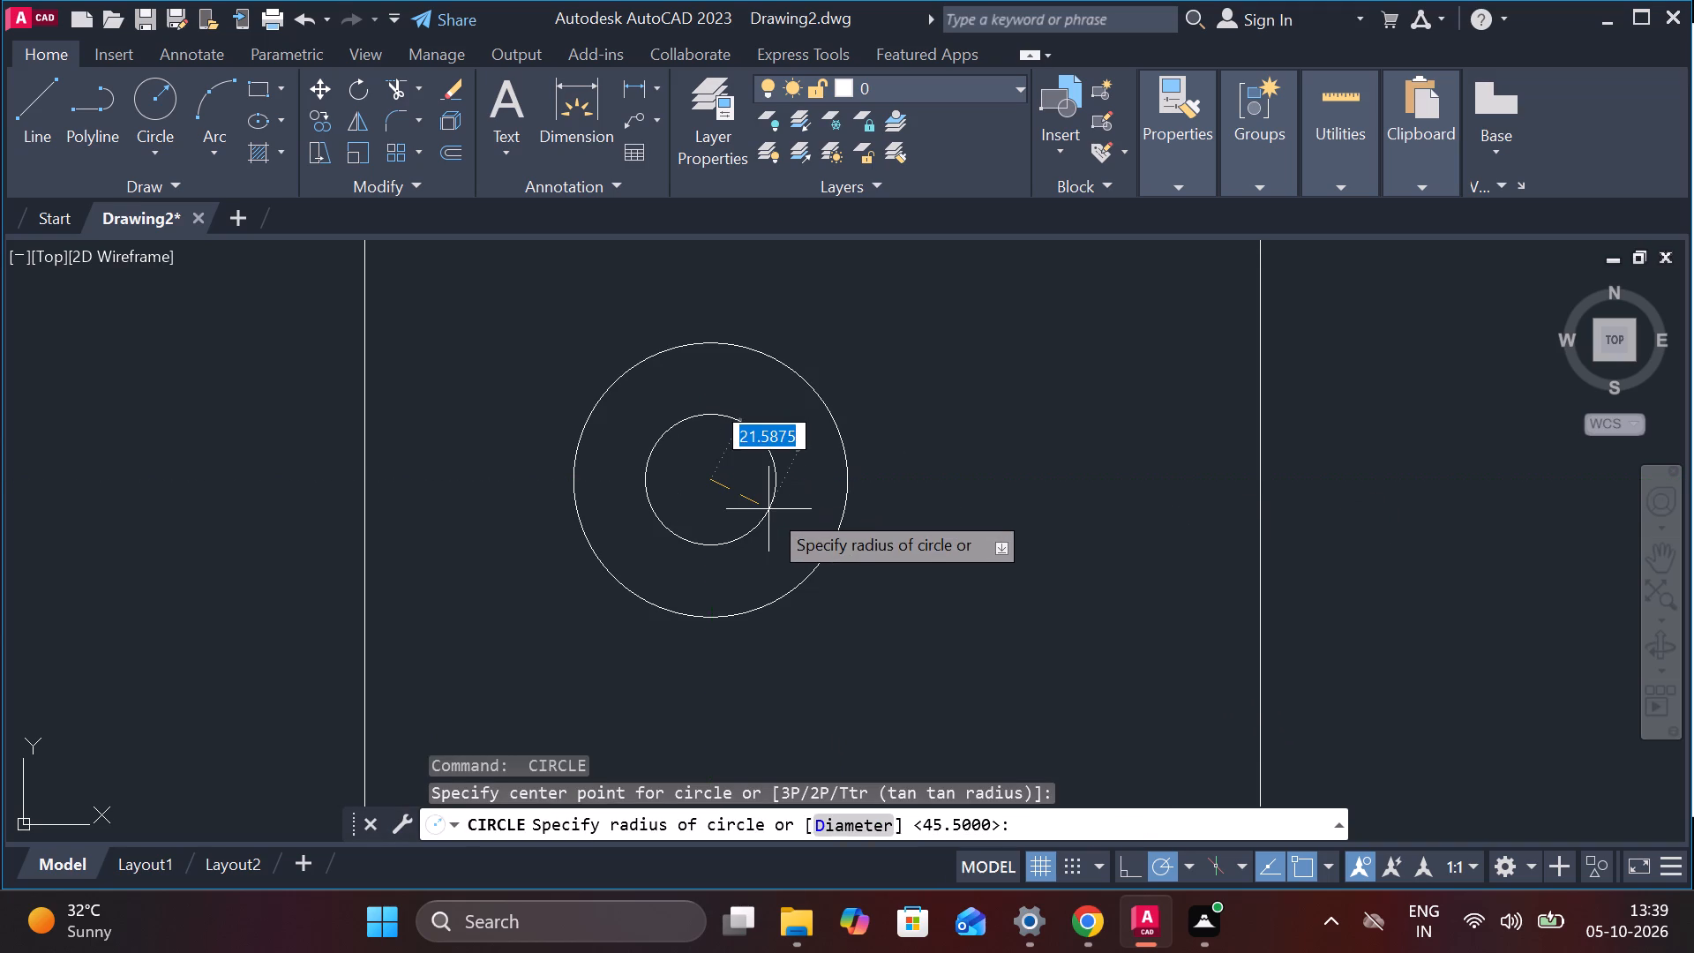
key("d")
key("Return")
type("52")
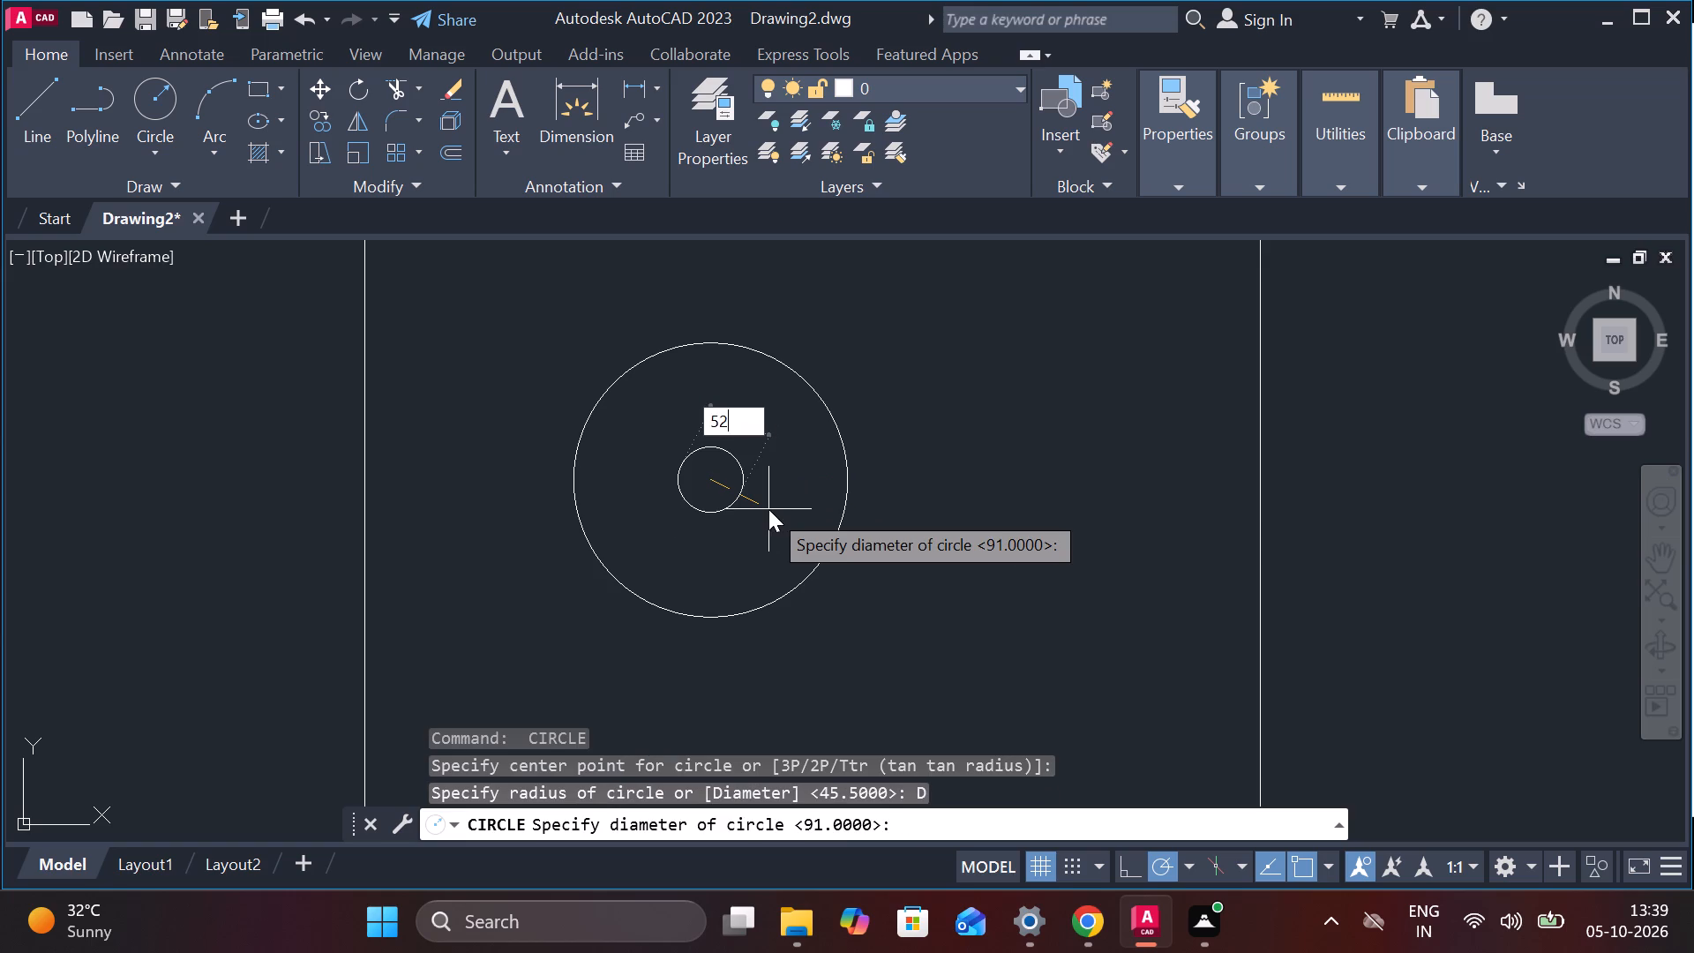
key("Return")
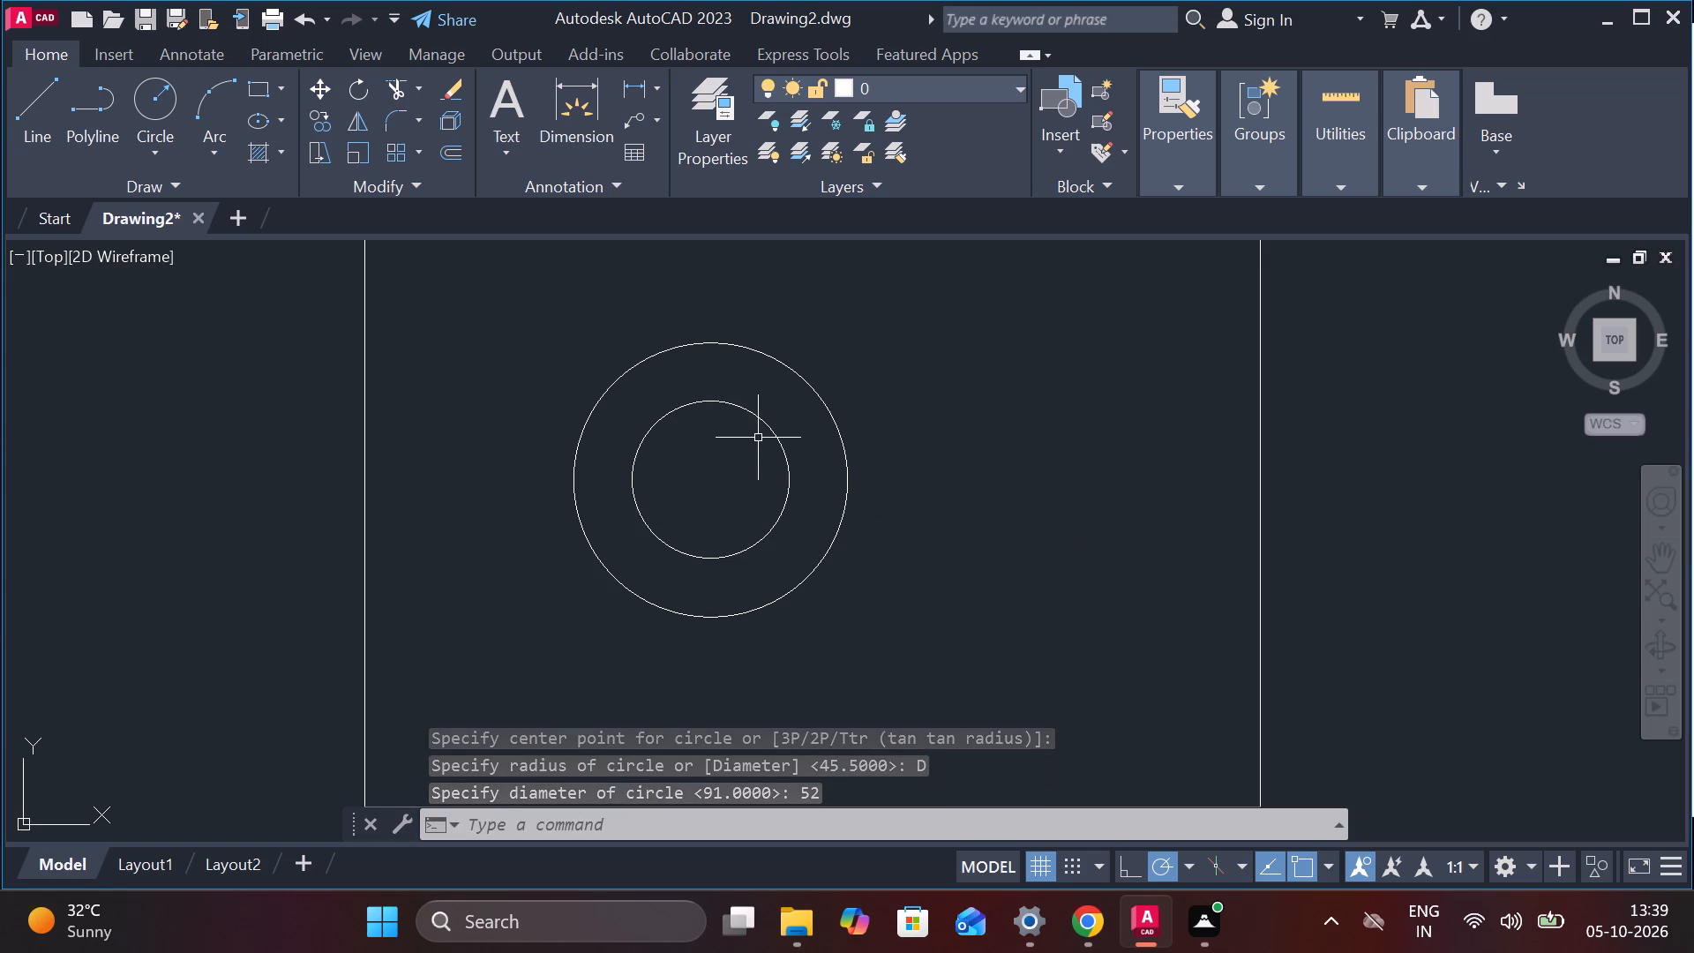
Draw a horizontal line from the circles' shared centre leftward, ending just short of the rectangle's left edge.
left_click(32, 109)
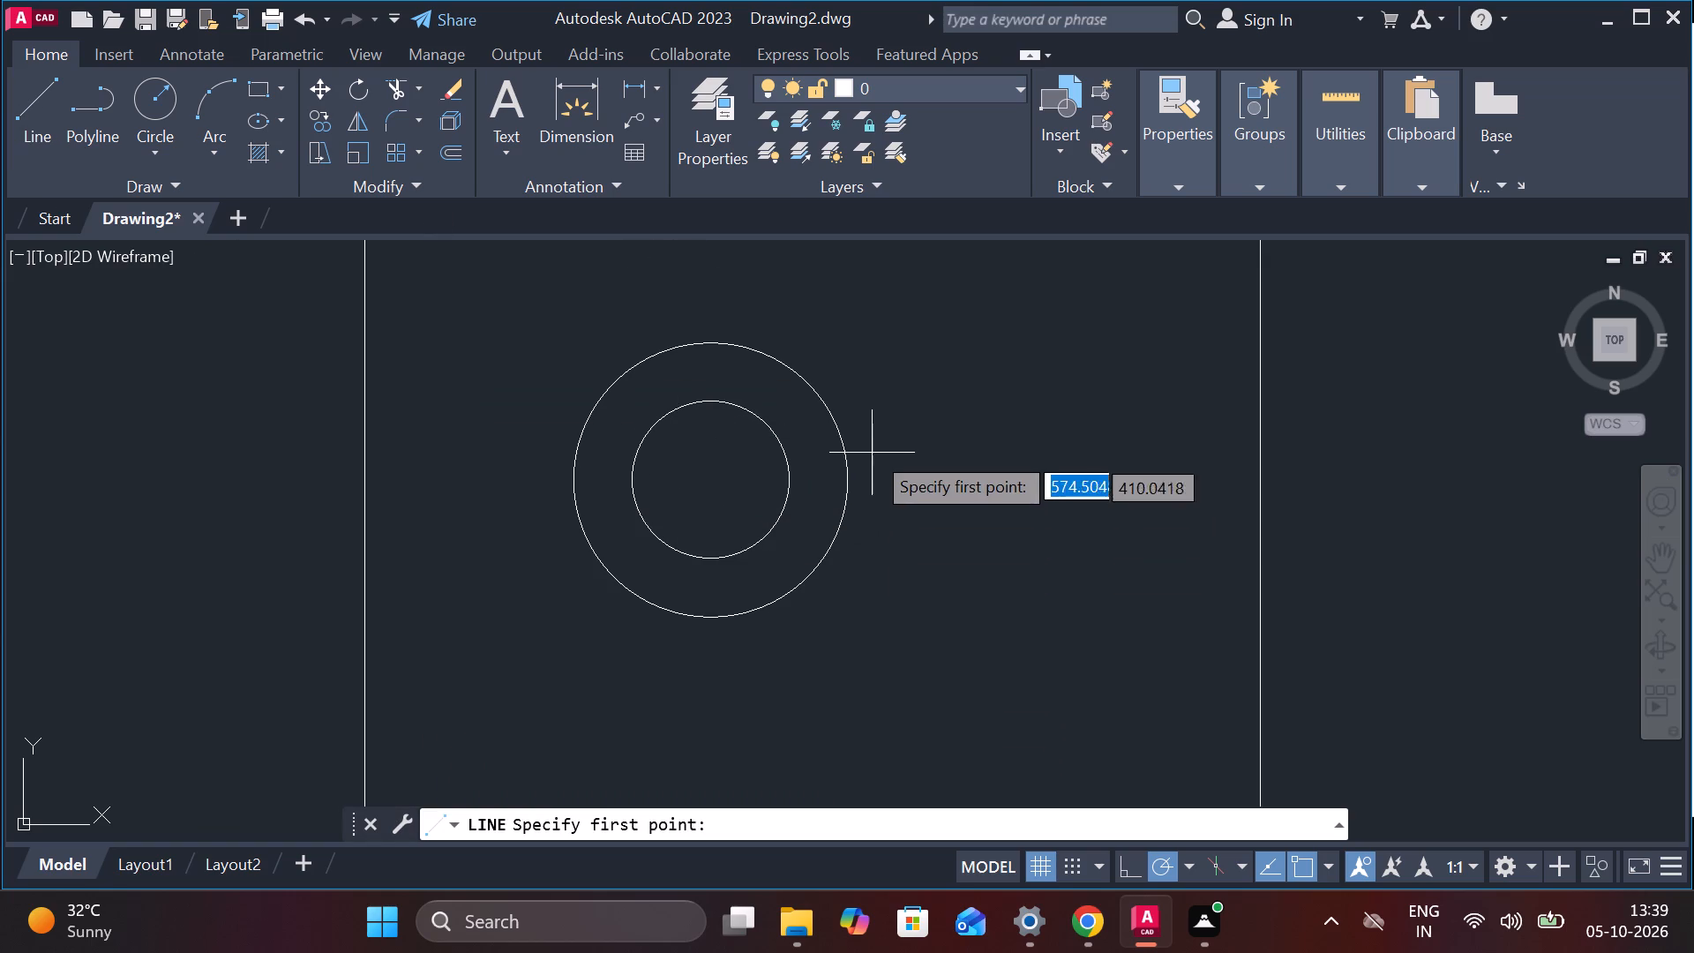
left_click(706, 484)
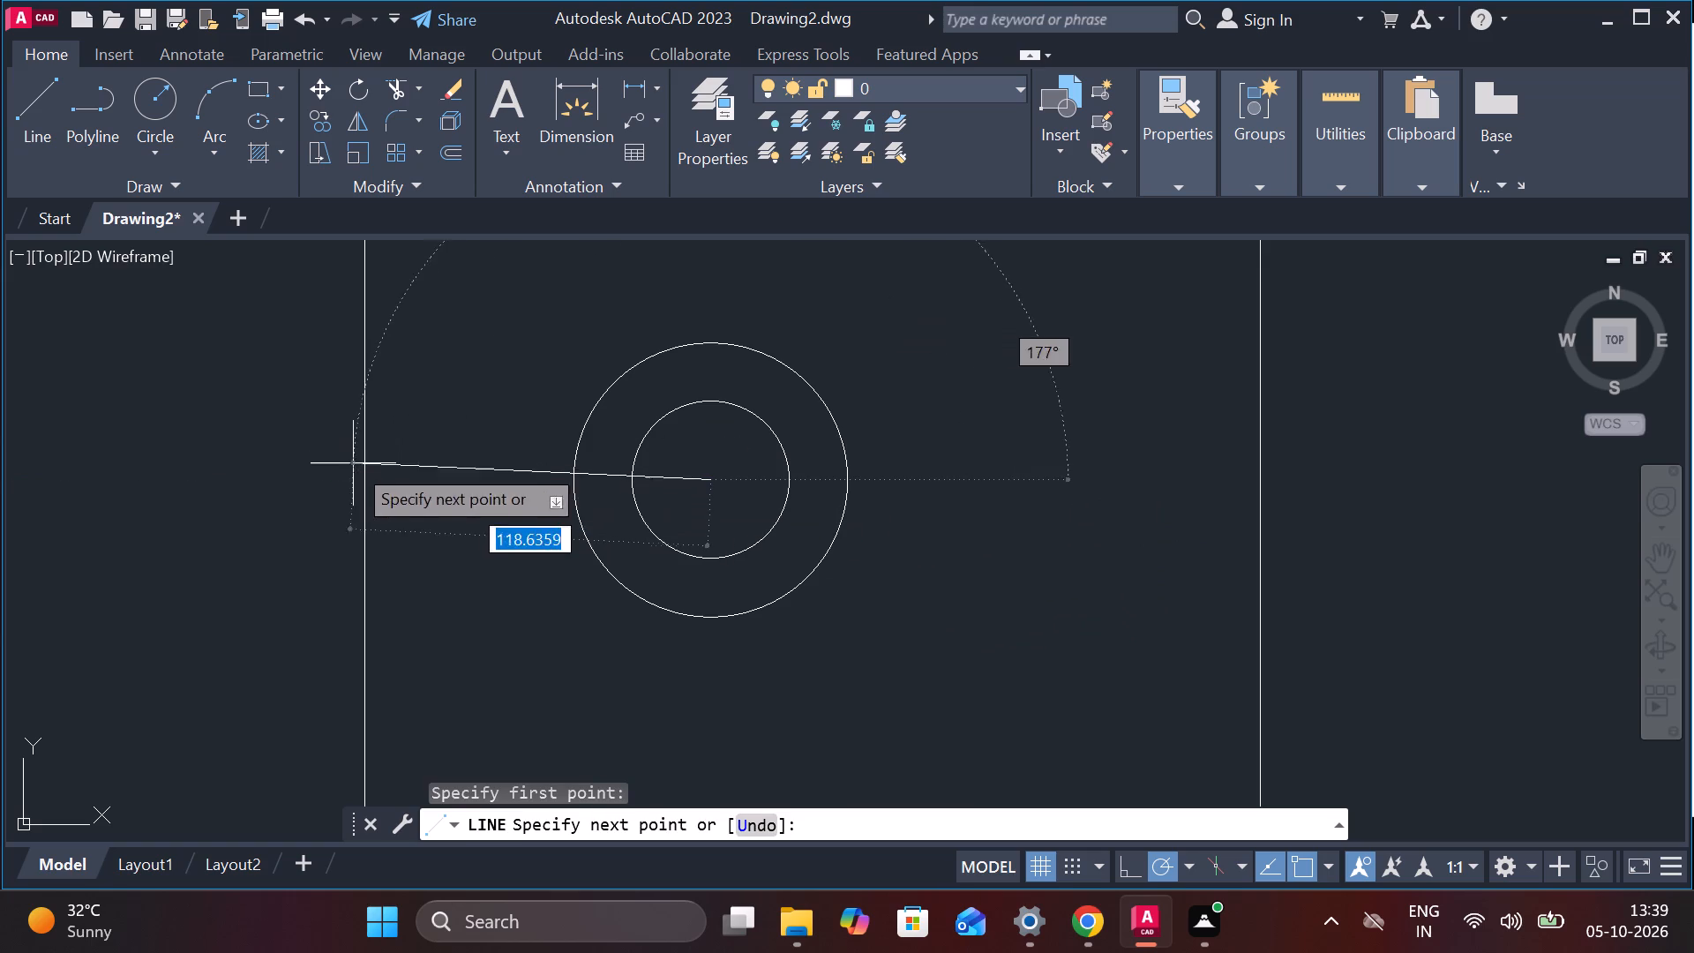
left_click(396, 482)
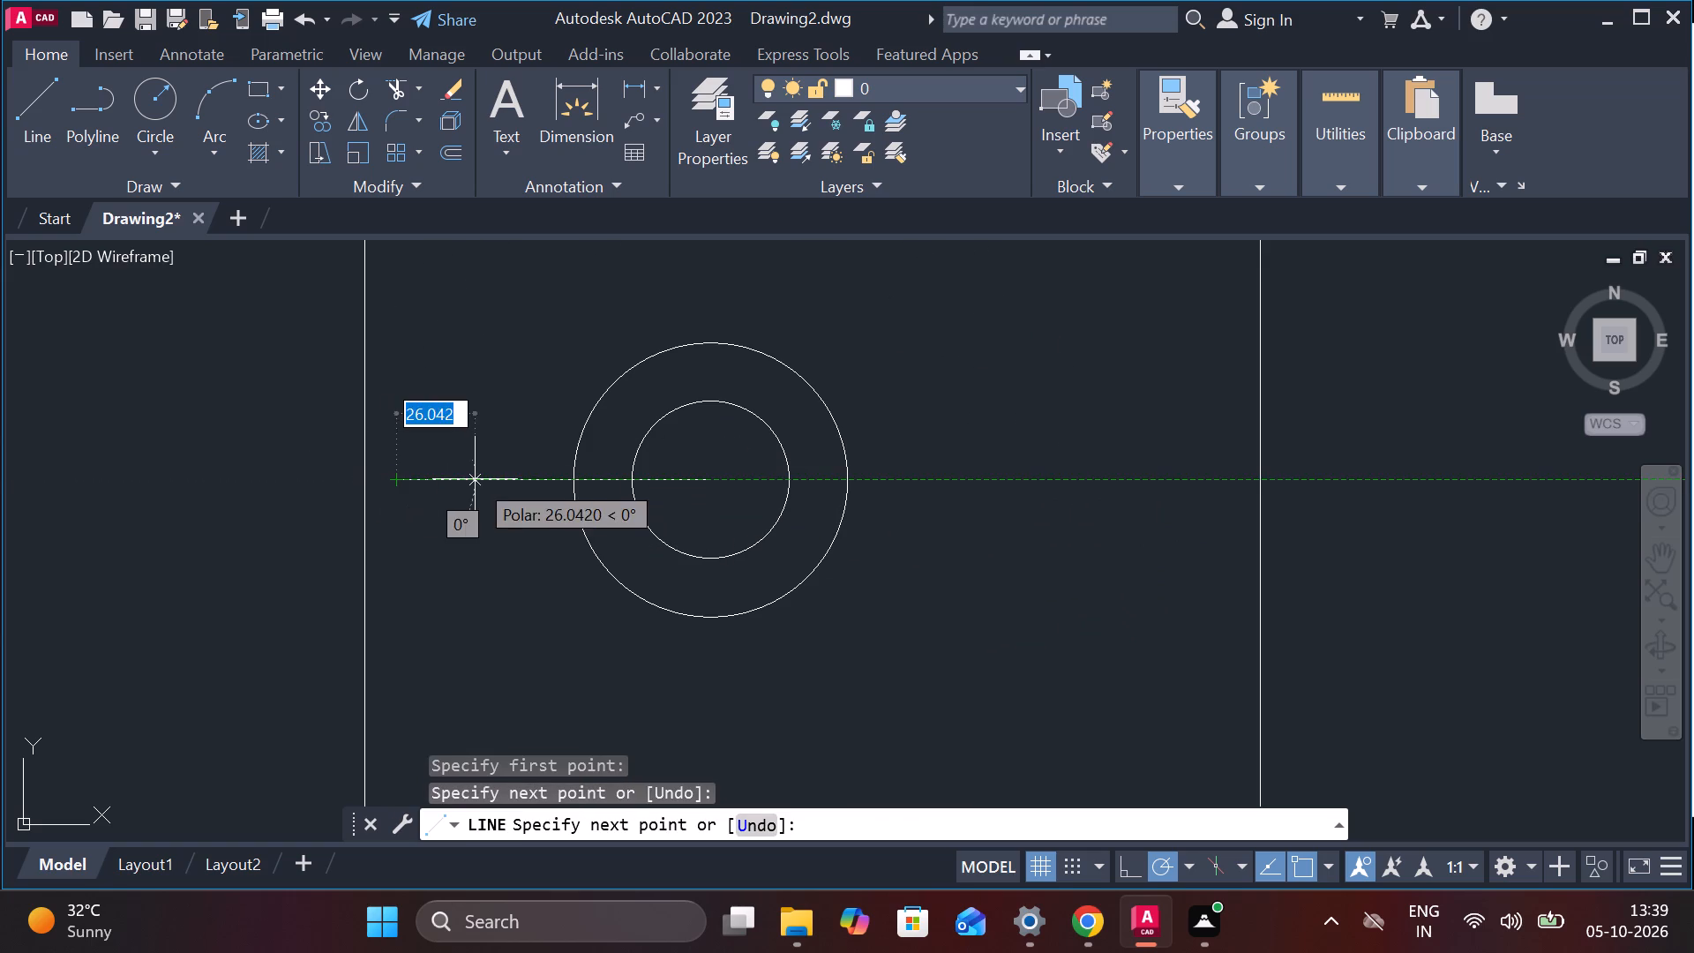
key("Escape")
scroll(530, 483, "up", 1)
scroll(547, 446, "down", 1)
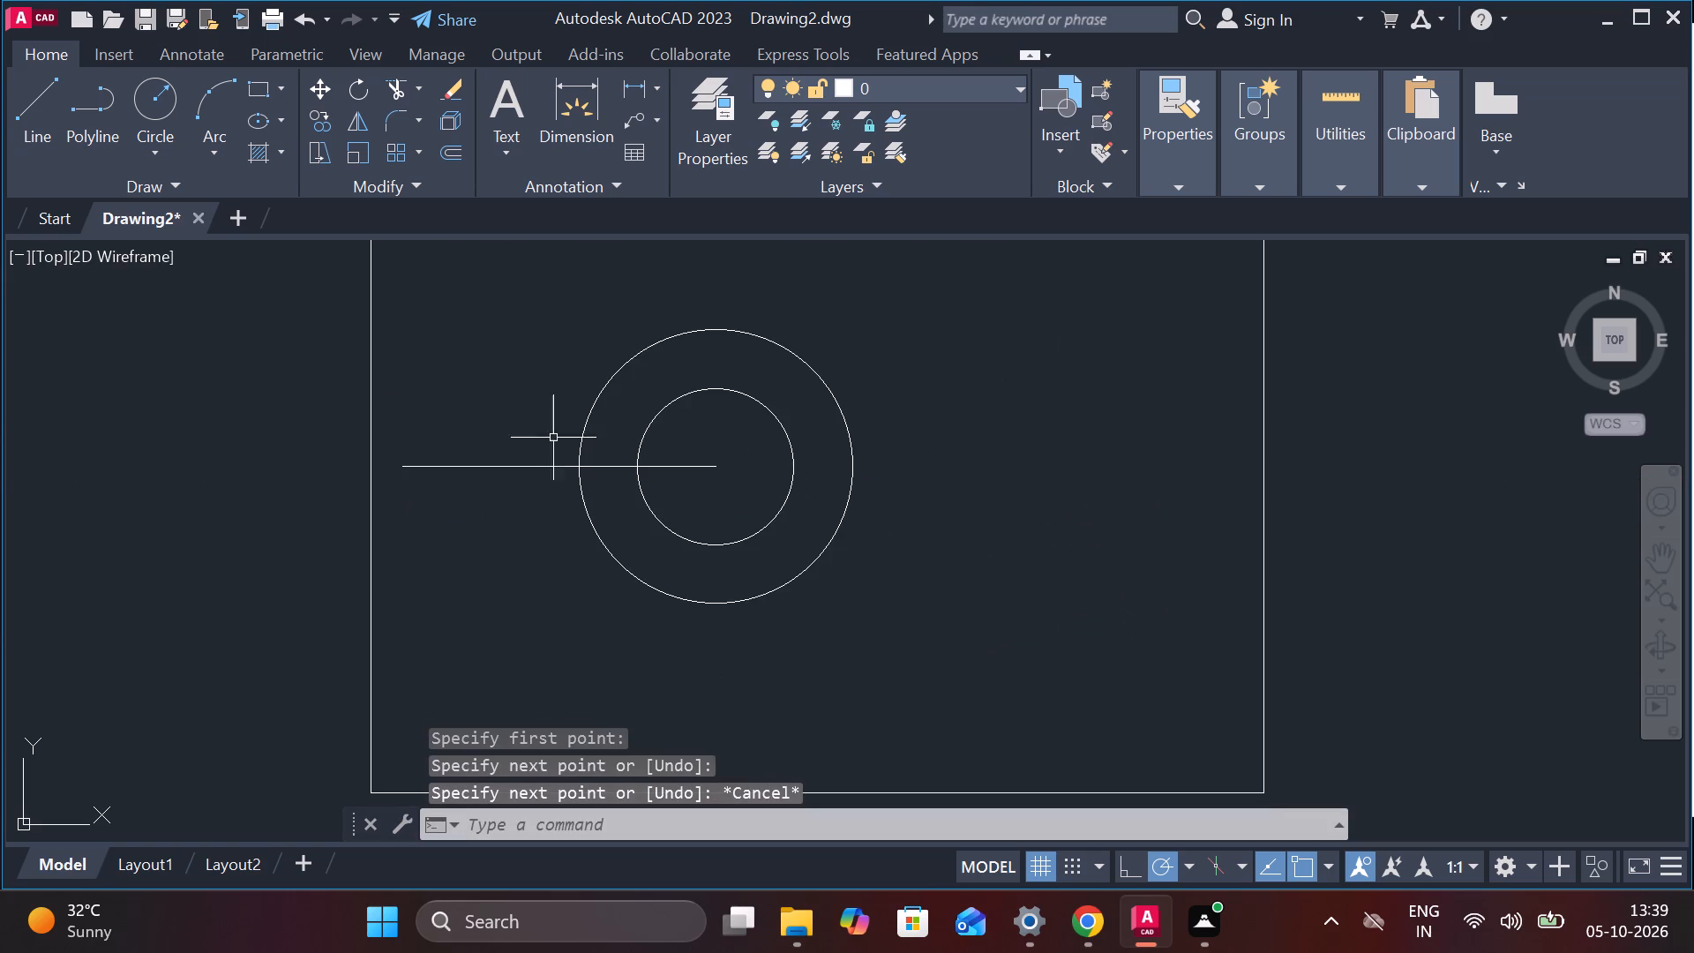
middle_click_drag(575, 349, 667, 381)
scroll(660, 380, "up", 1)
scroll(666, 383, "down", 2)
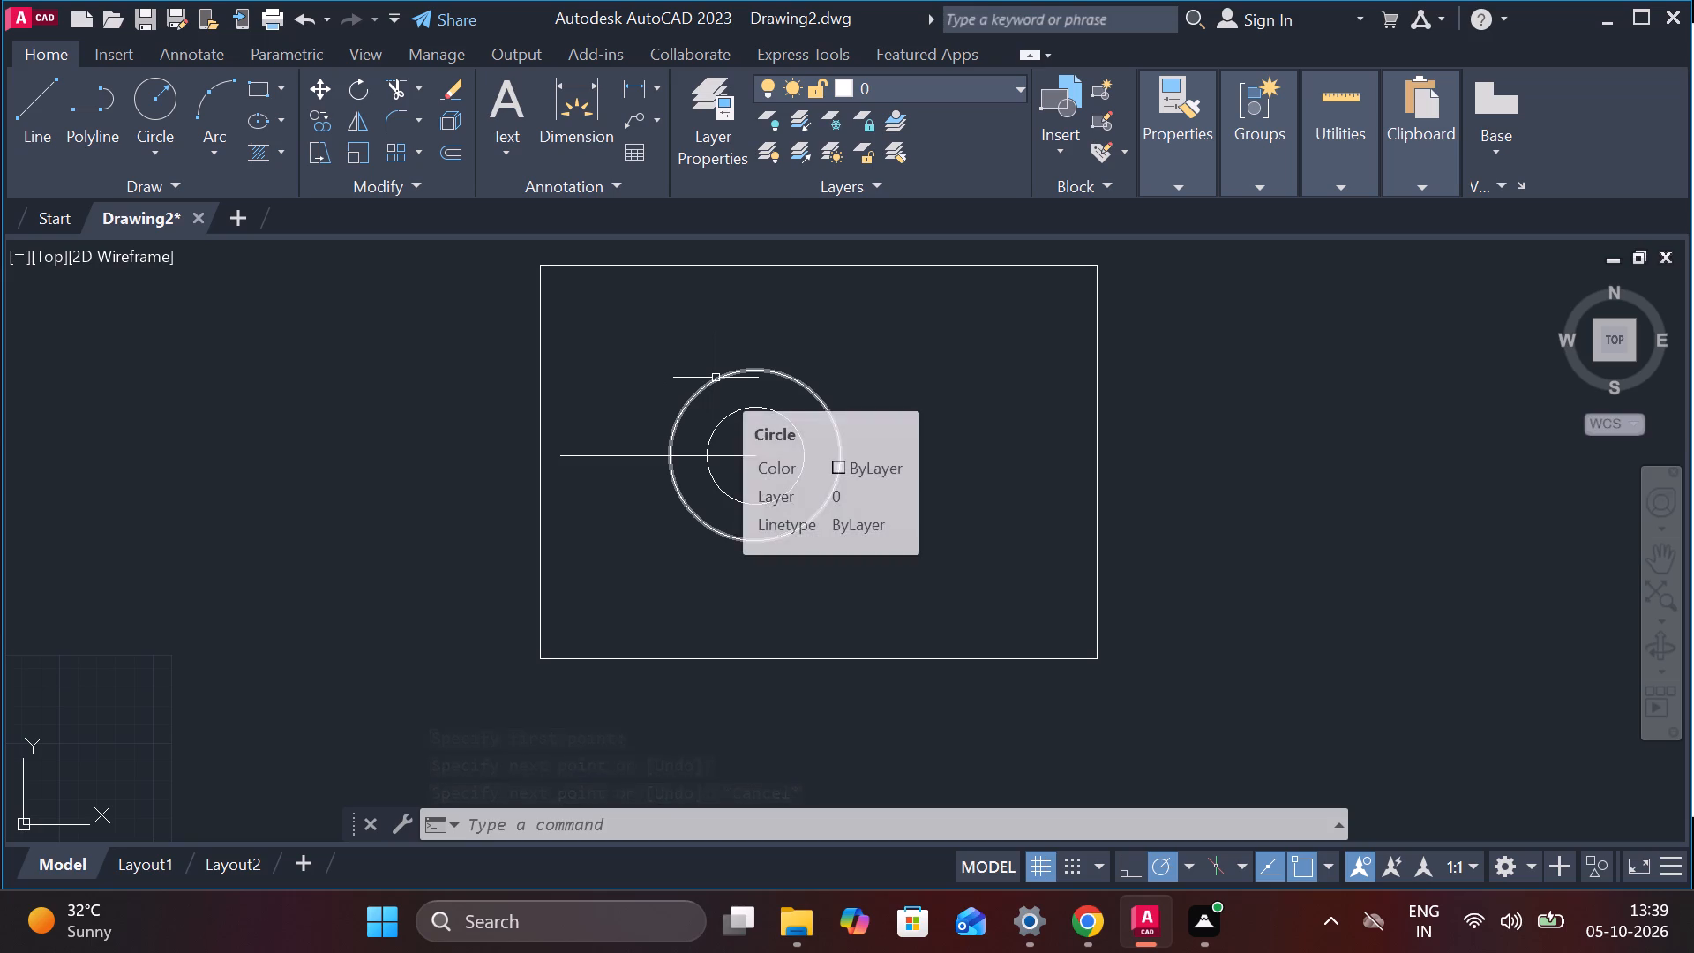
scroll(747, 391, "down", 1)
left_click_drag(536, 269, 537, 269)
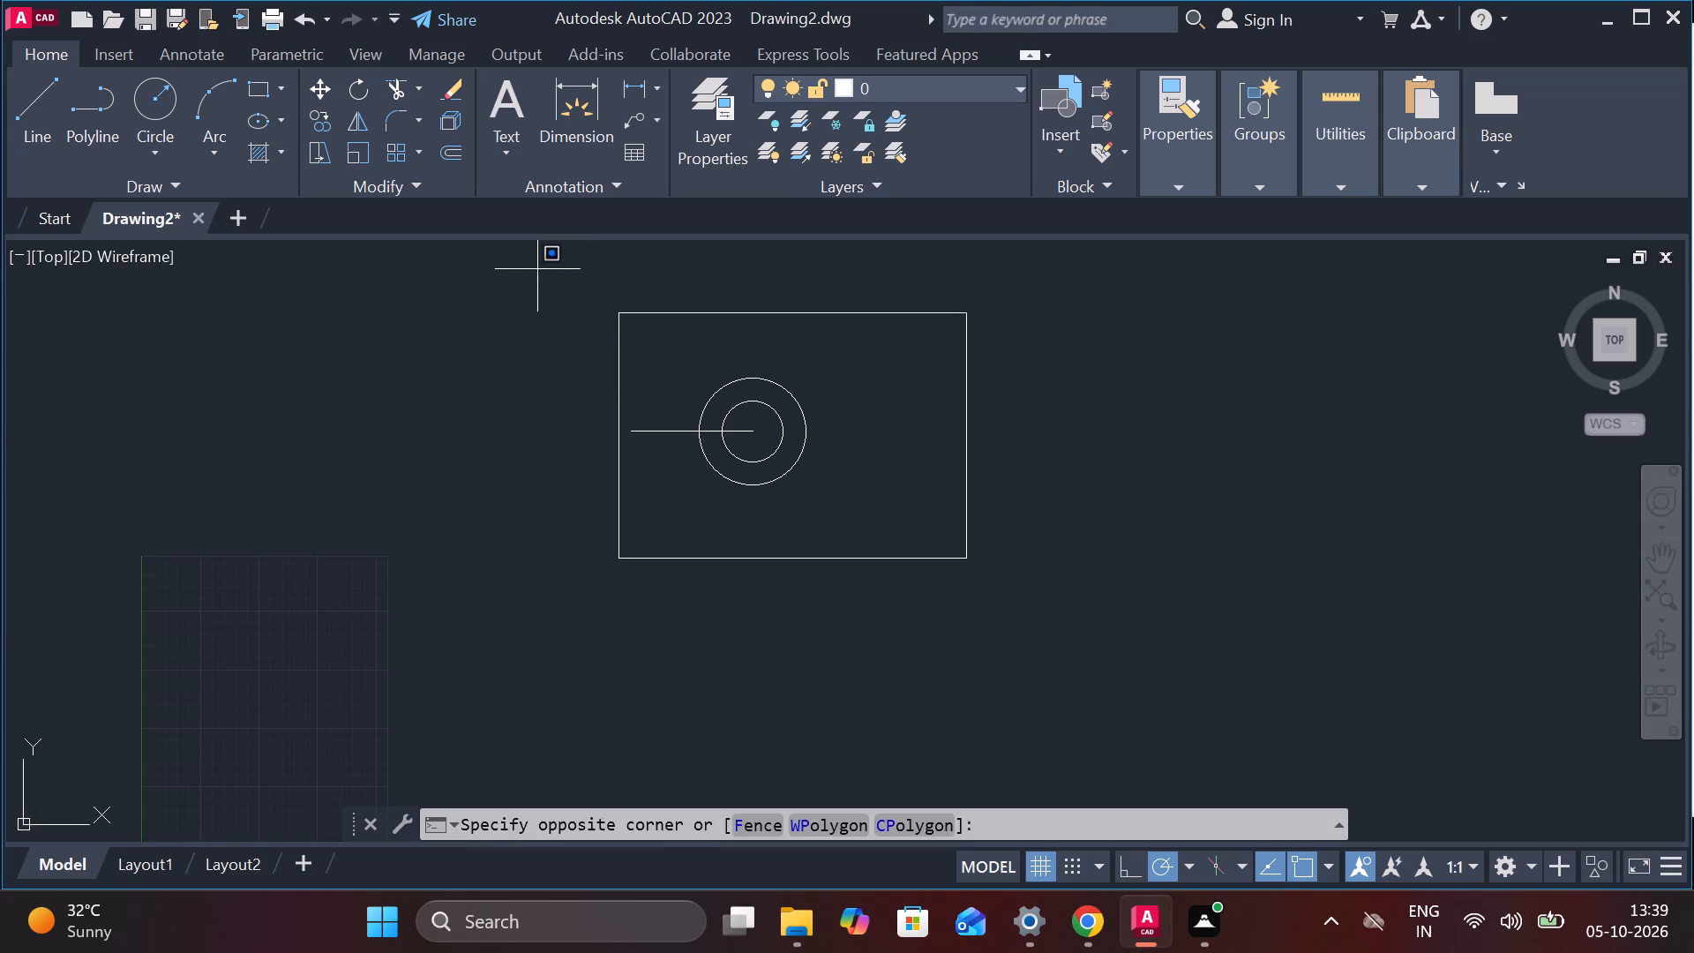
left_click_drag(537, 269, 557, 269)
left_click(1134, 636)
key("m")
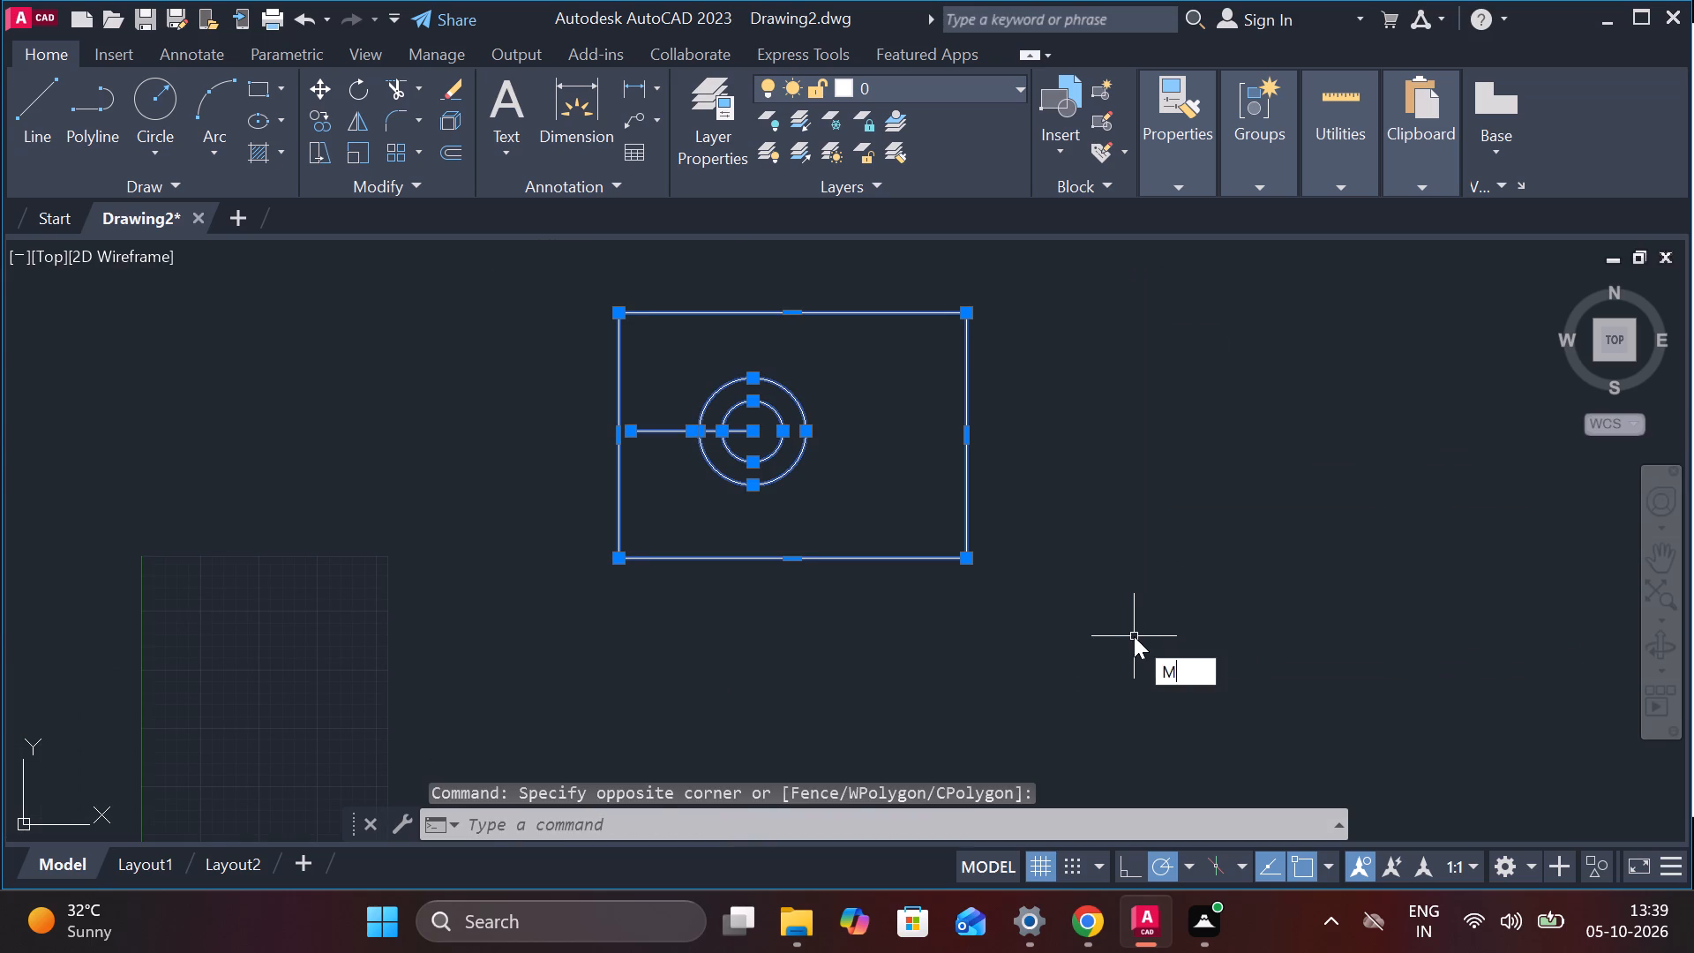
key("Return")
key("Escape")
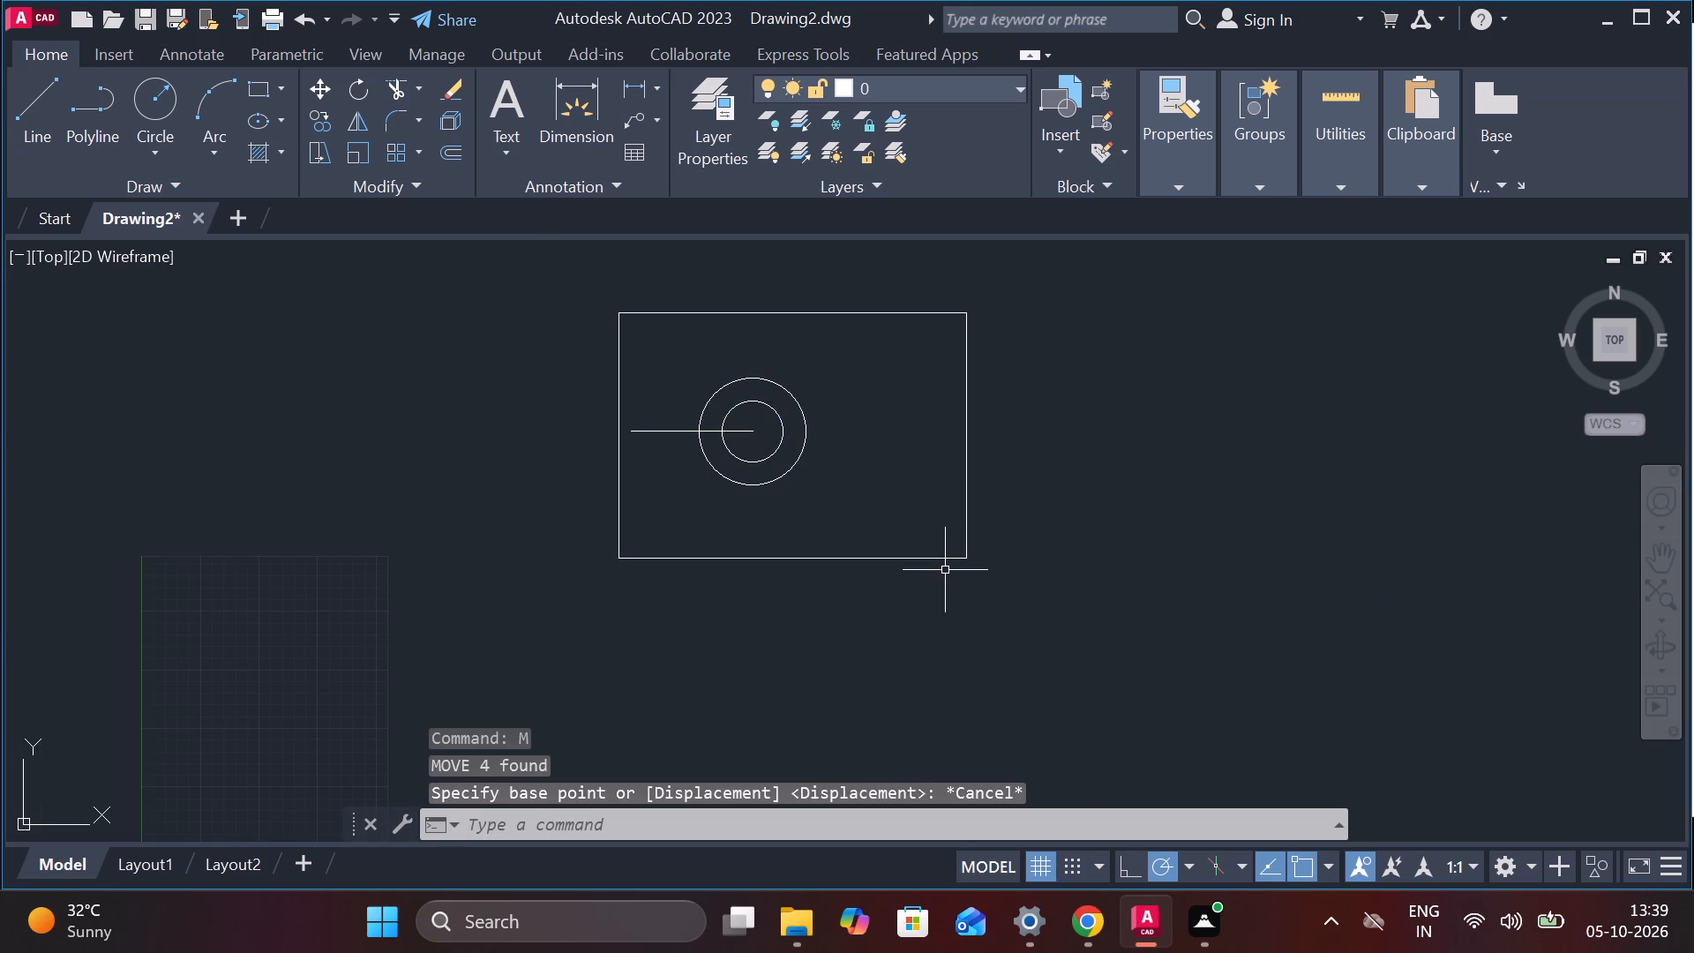
Move only the outer rectangle well clear of the circles, to the empty space at their lower right.
left_click(933, 564)
left_click(995, 570)
left_click(971, 522)
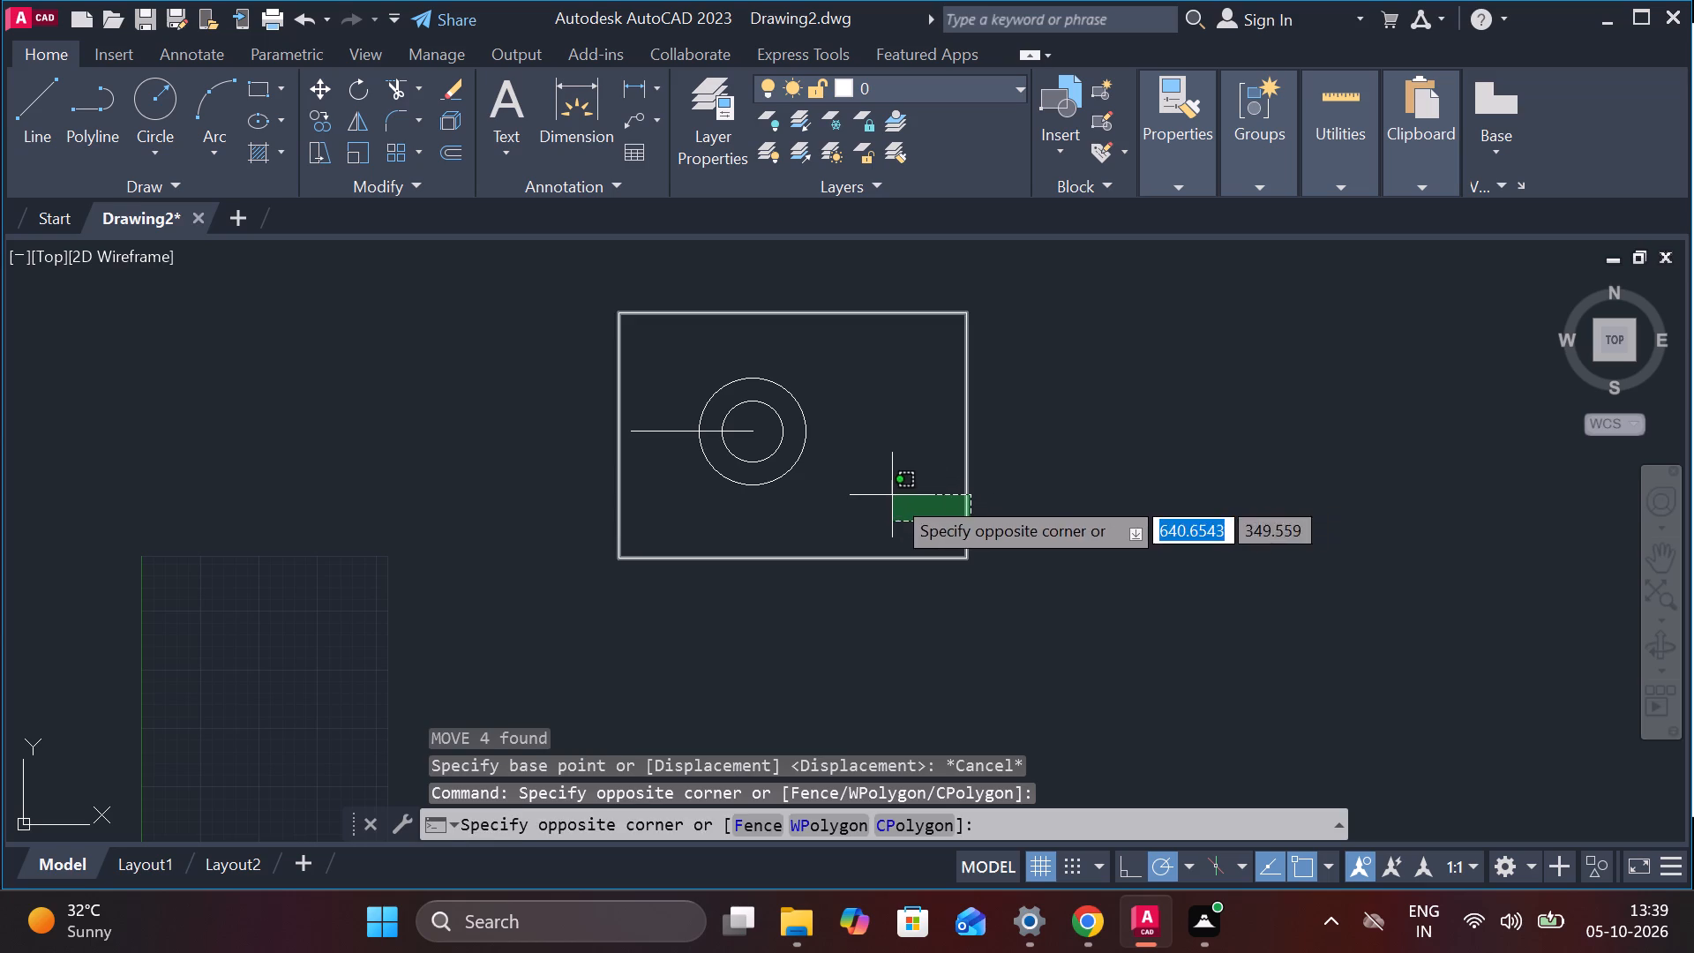
left_click(892, 495)
key("m")
key("Return")
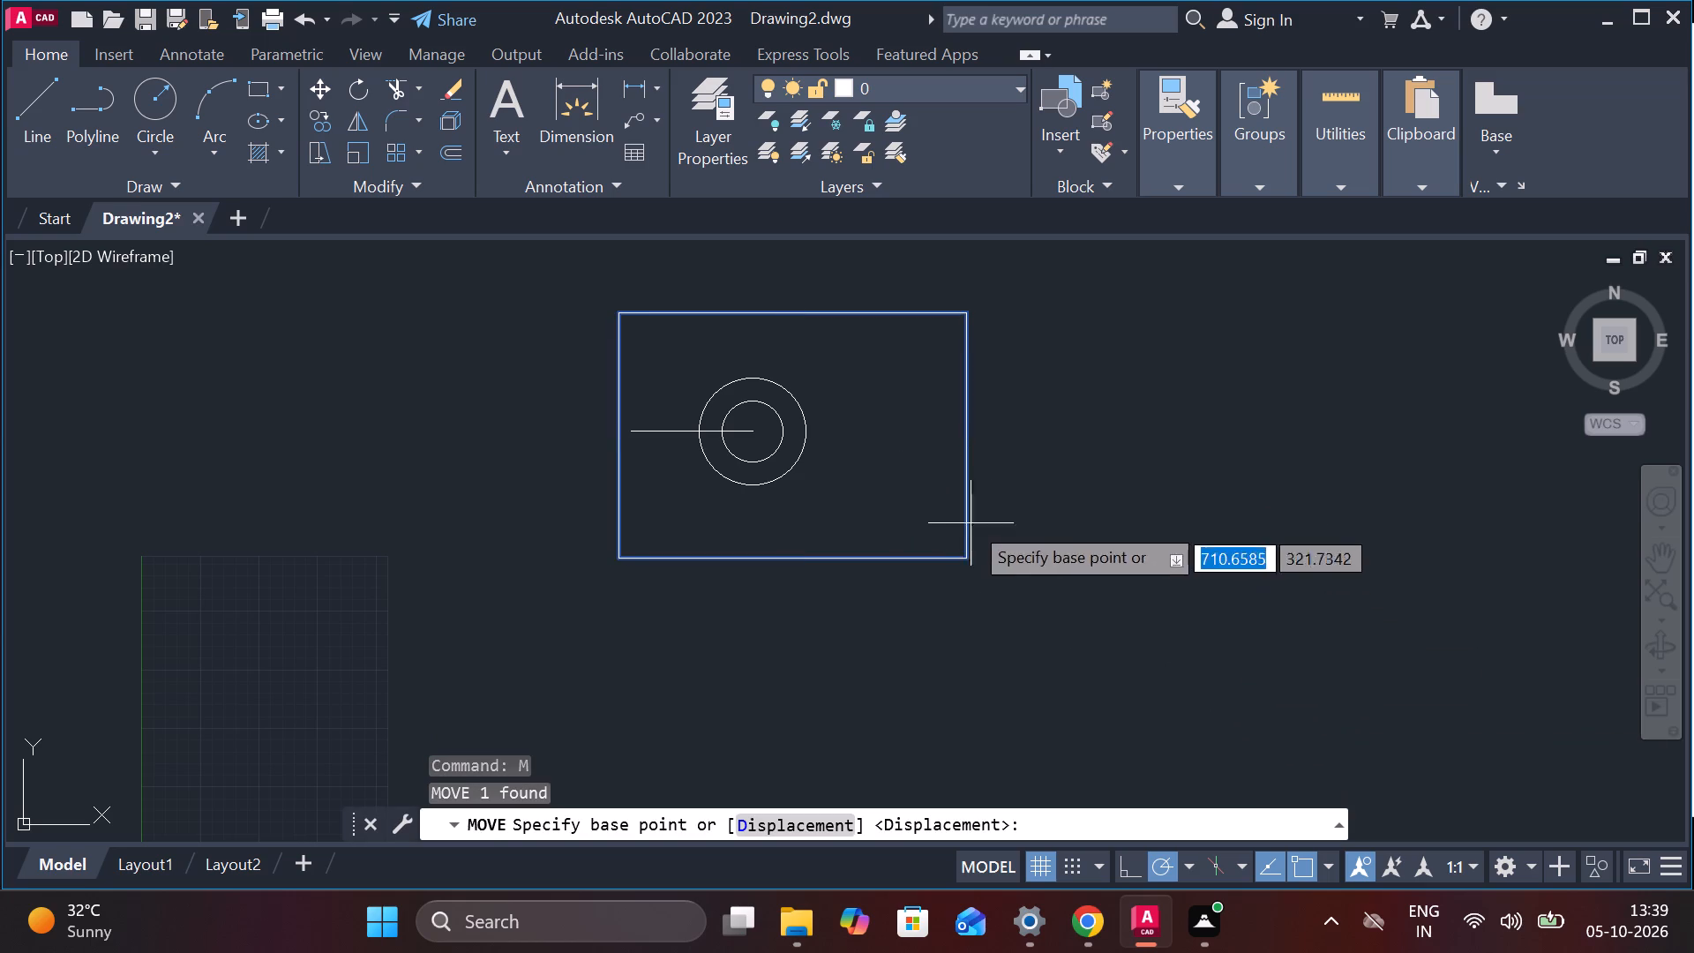
left_click(905, 428)
left_click(1540, 572)
Draw a circle of radius 122 concentric with the two existing circles.
scroll(1019, 479, "up", 2)
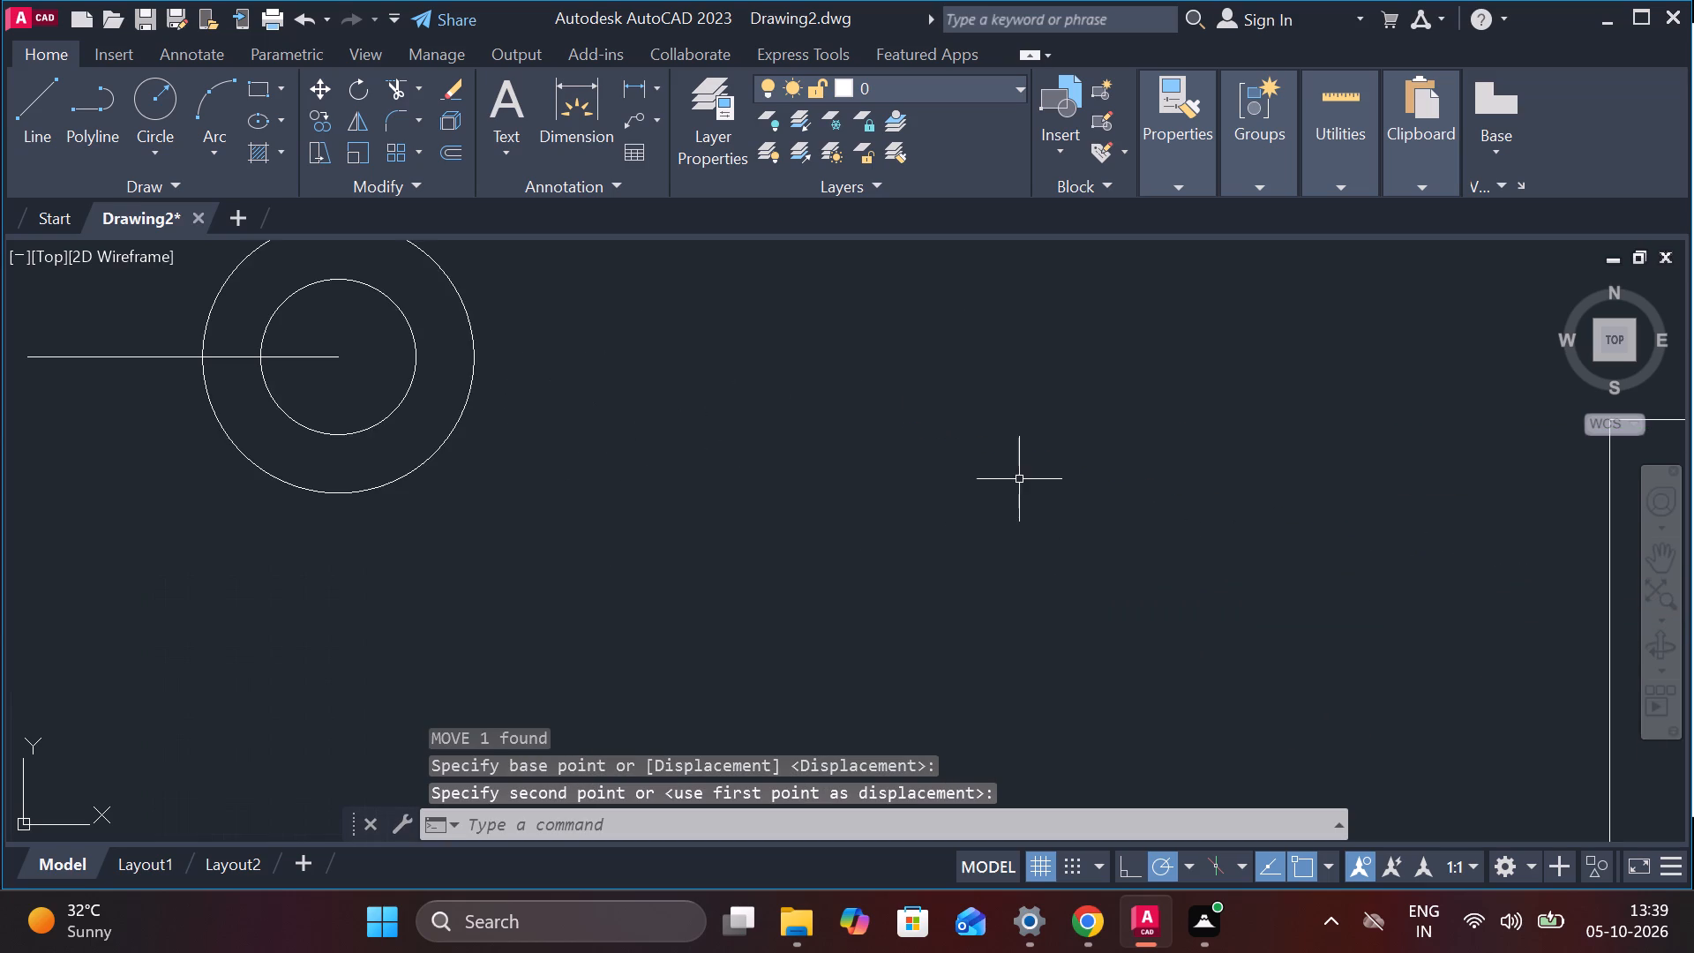
scroll(886, 458, "down", 2)
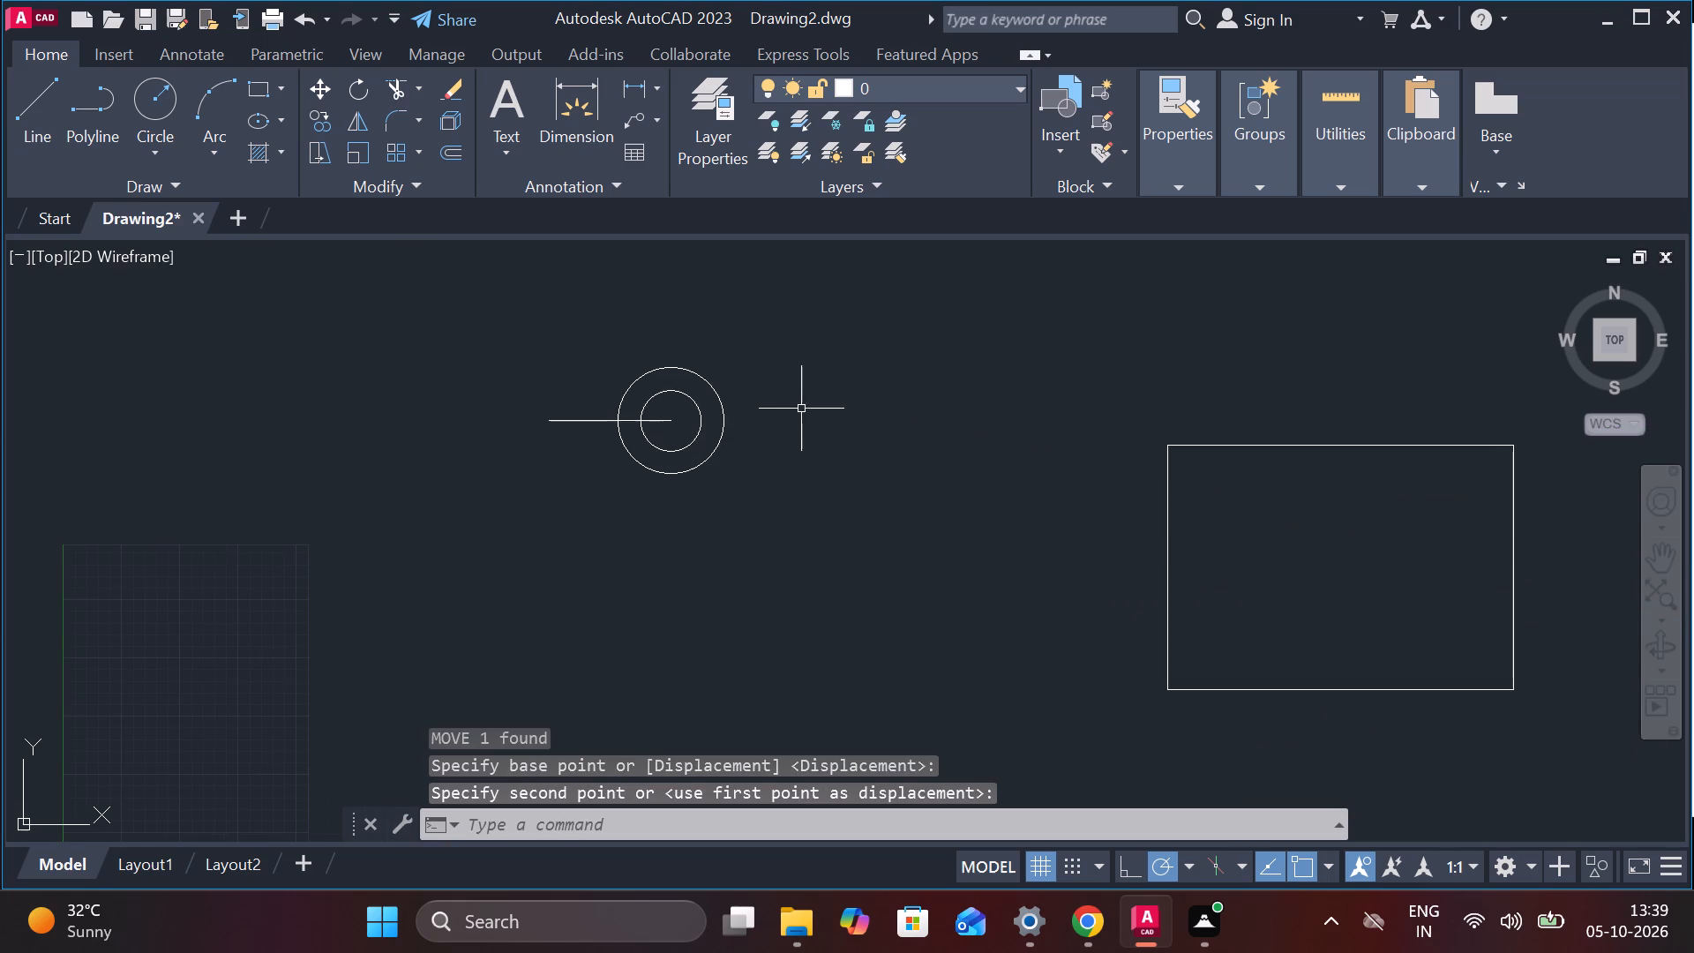
middle_click_drag(848, 449, 954, 649)
middle_click_drag(825, 506, 831, 433)
scroll(1049, 546, "up", 1)
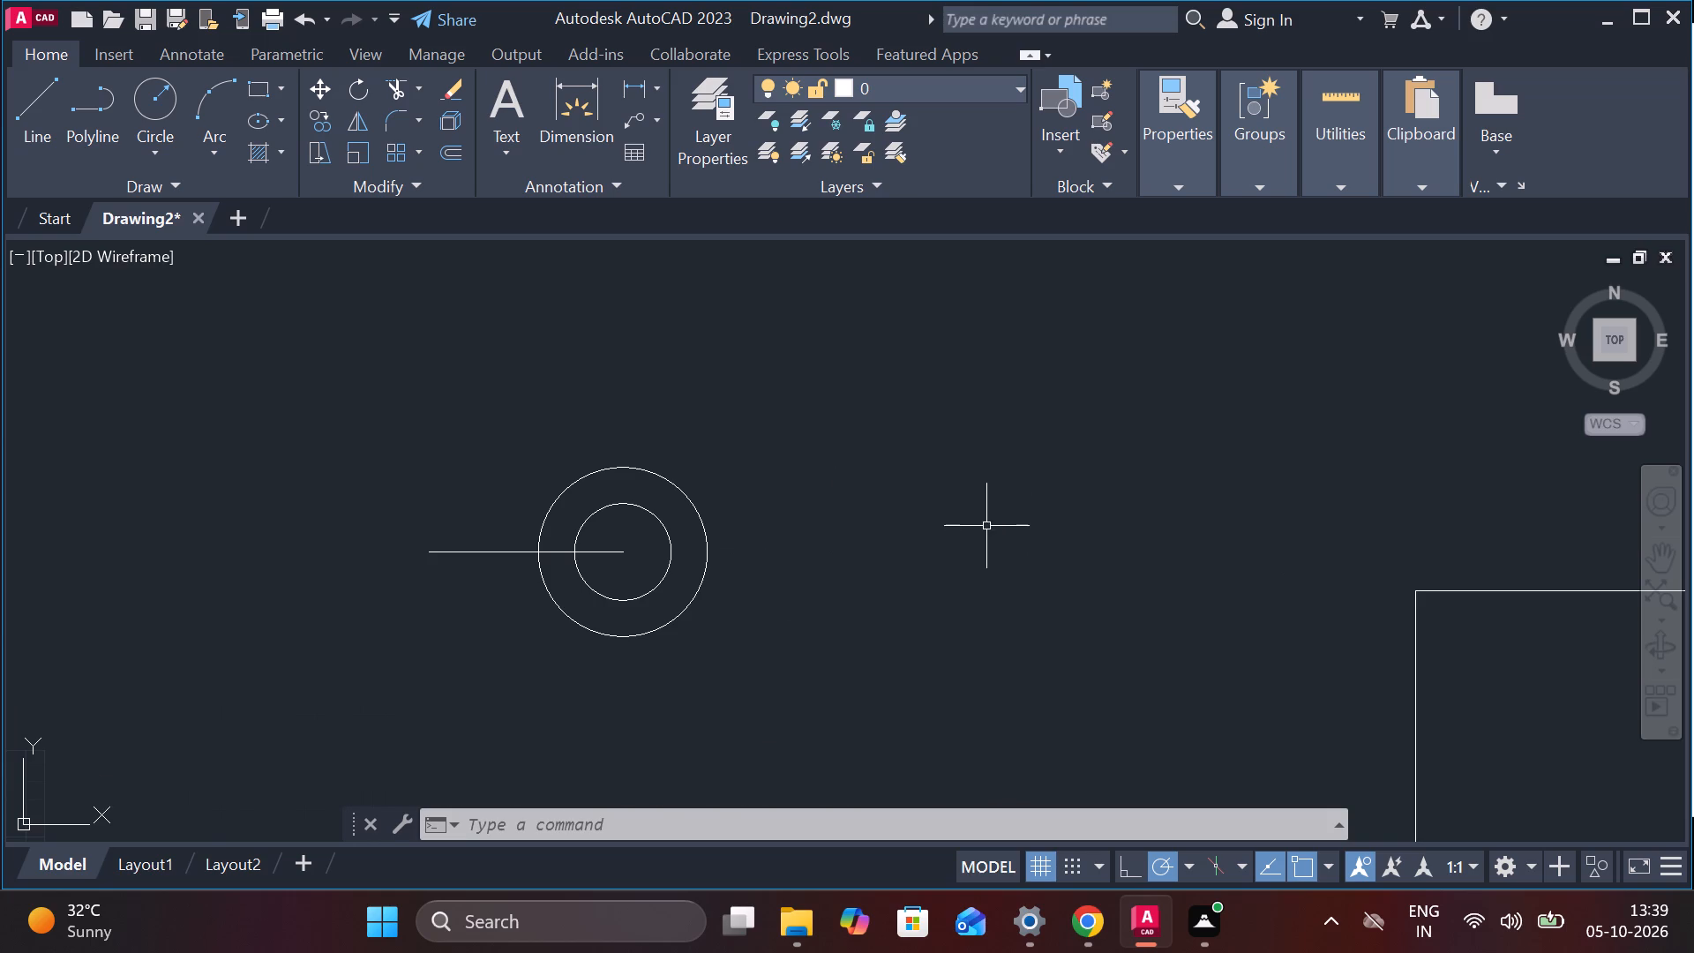
key("Escape")
key("c")
key("Return")
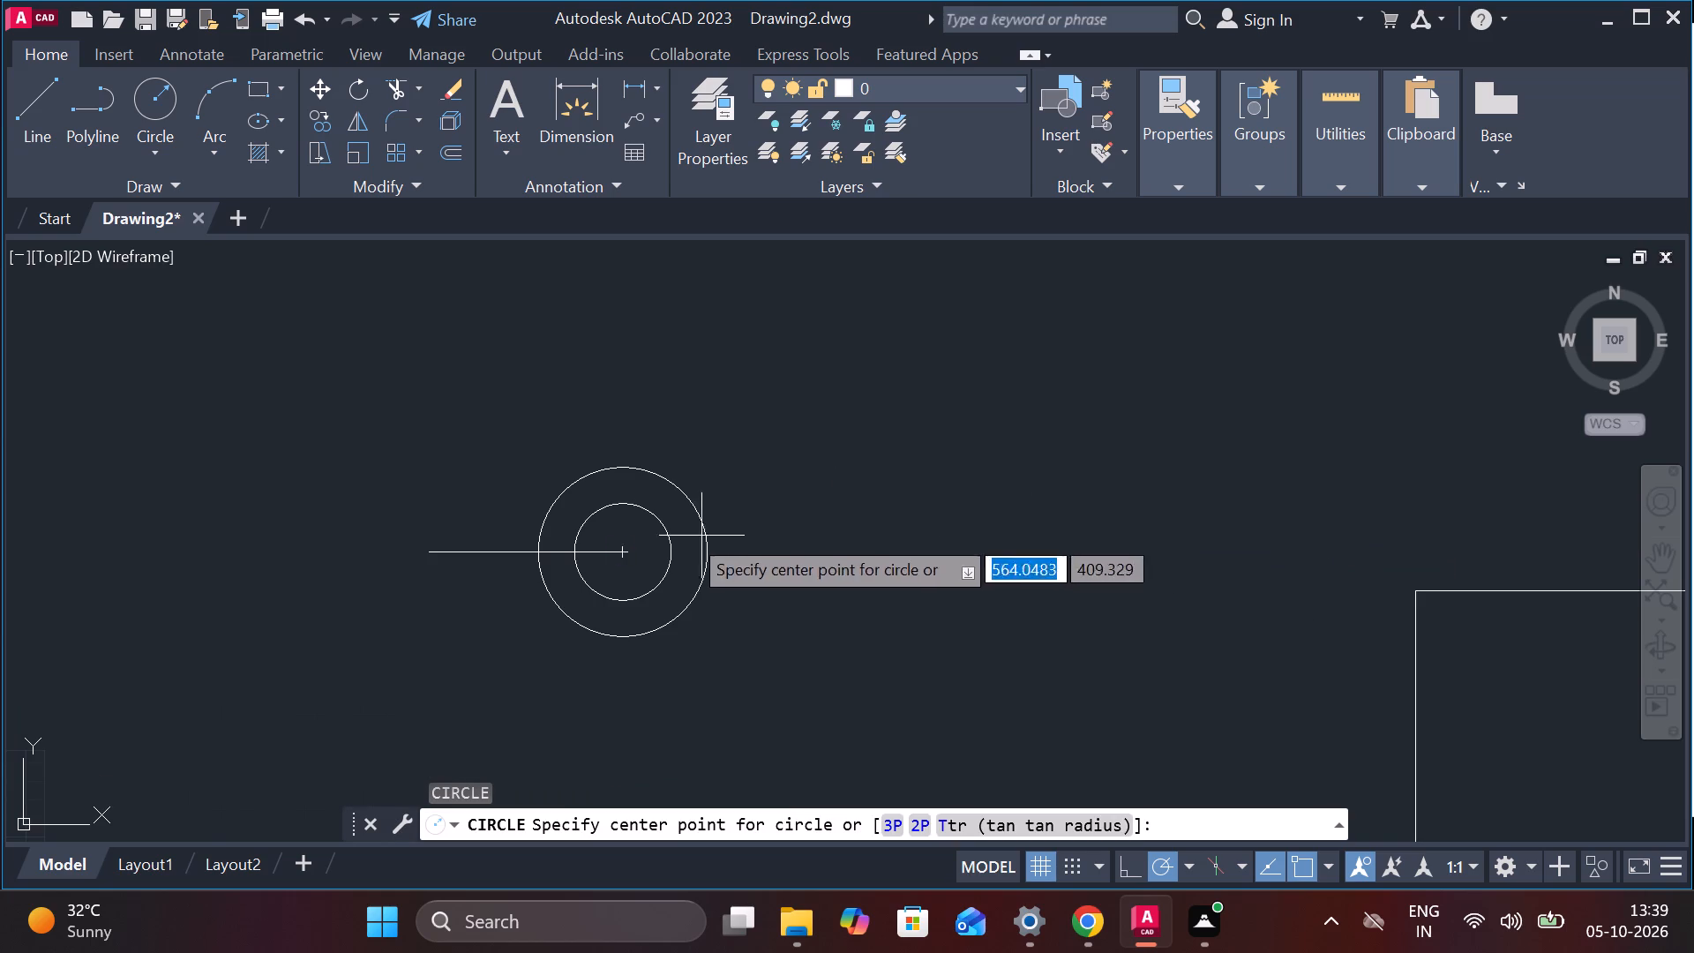
left_click(627, 552)
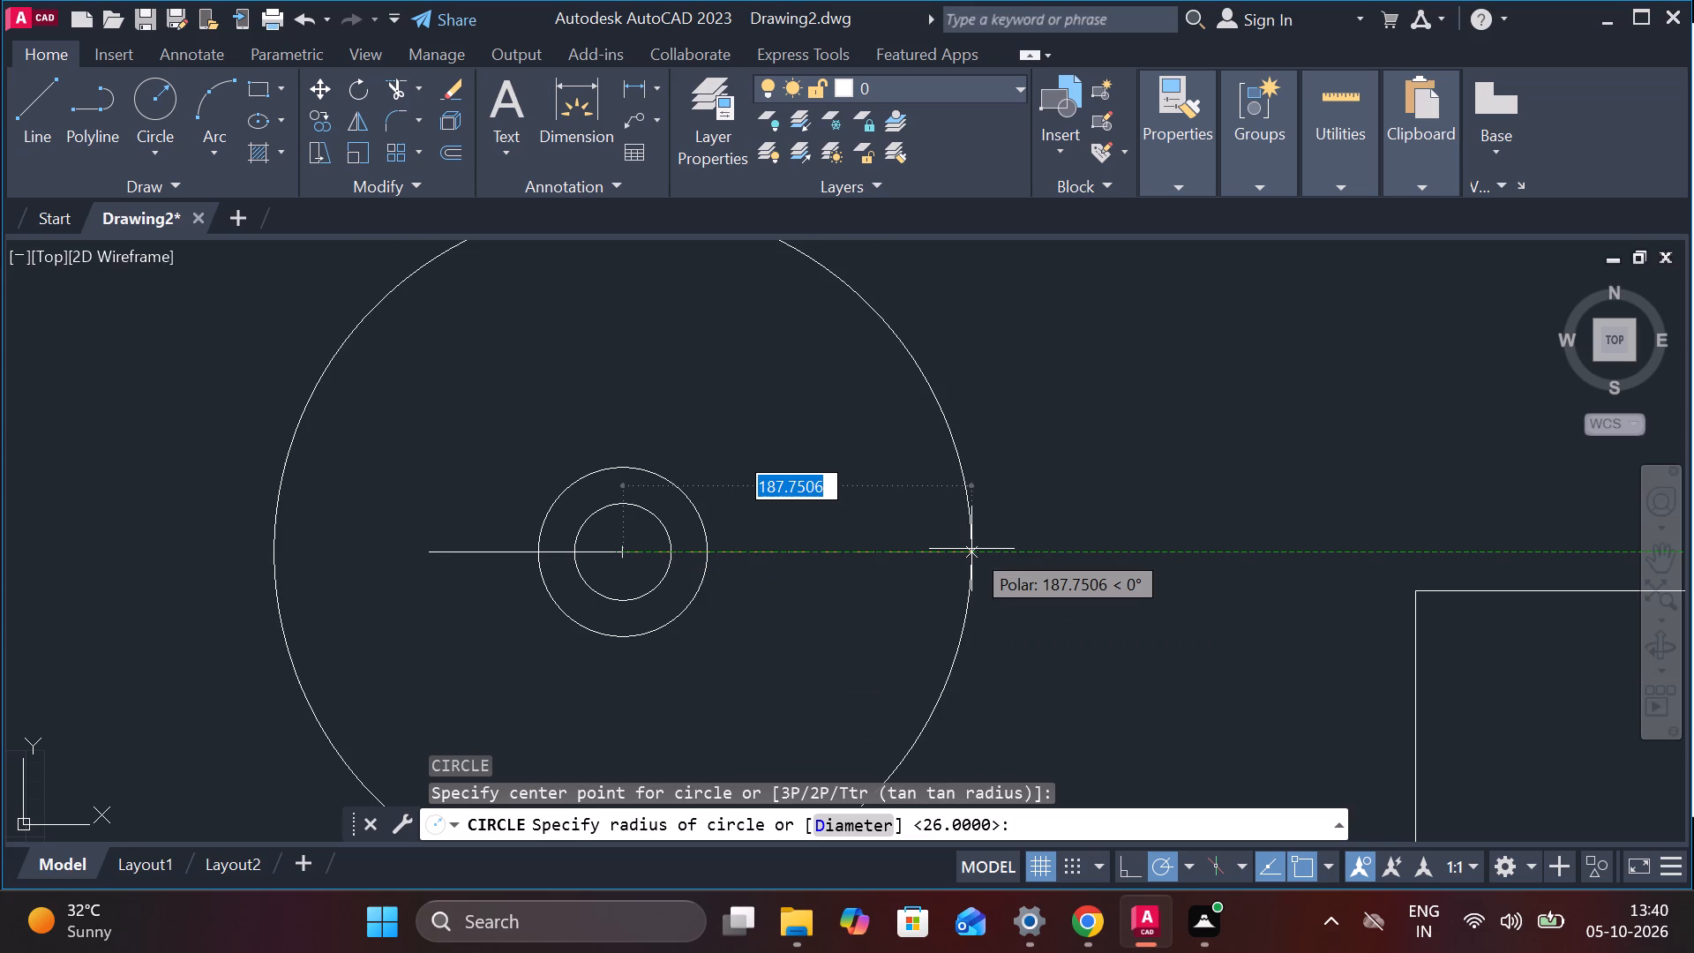
type("122")
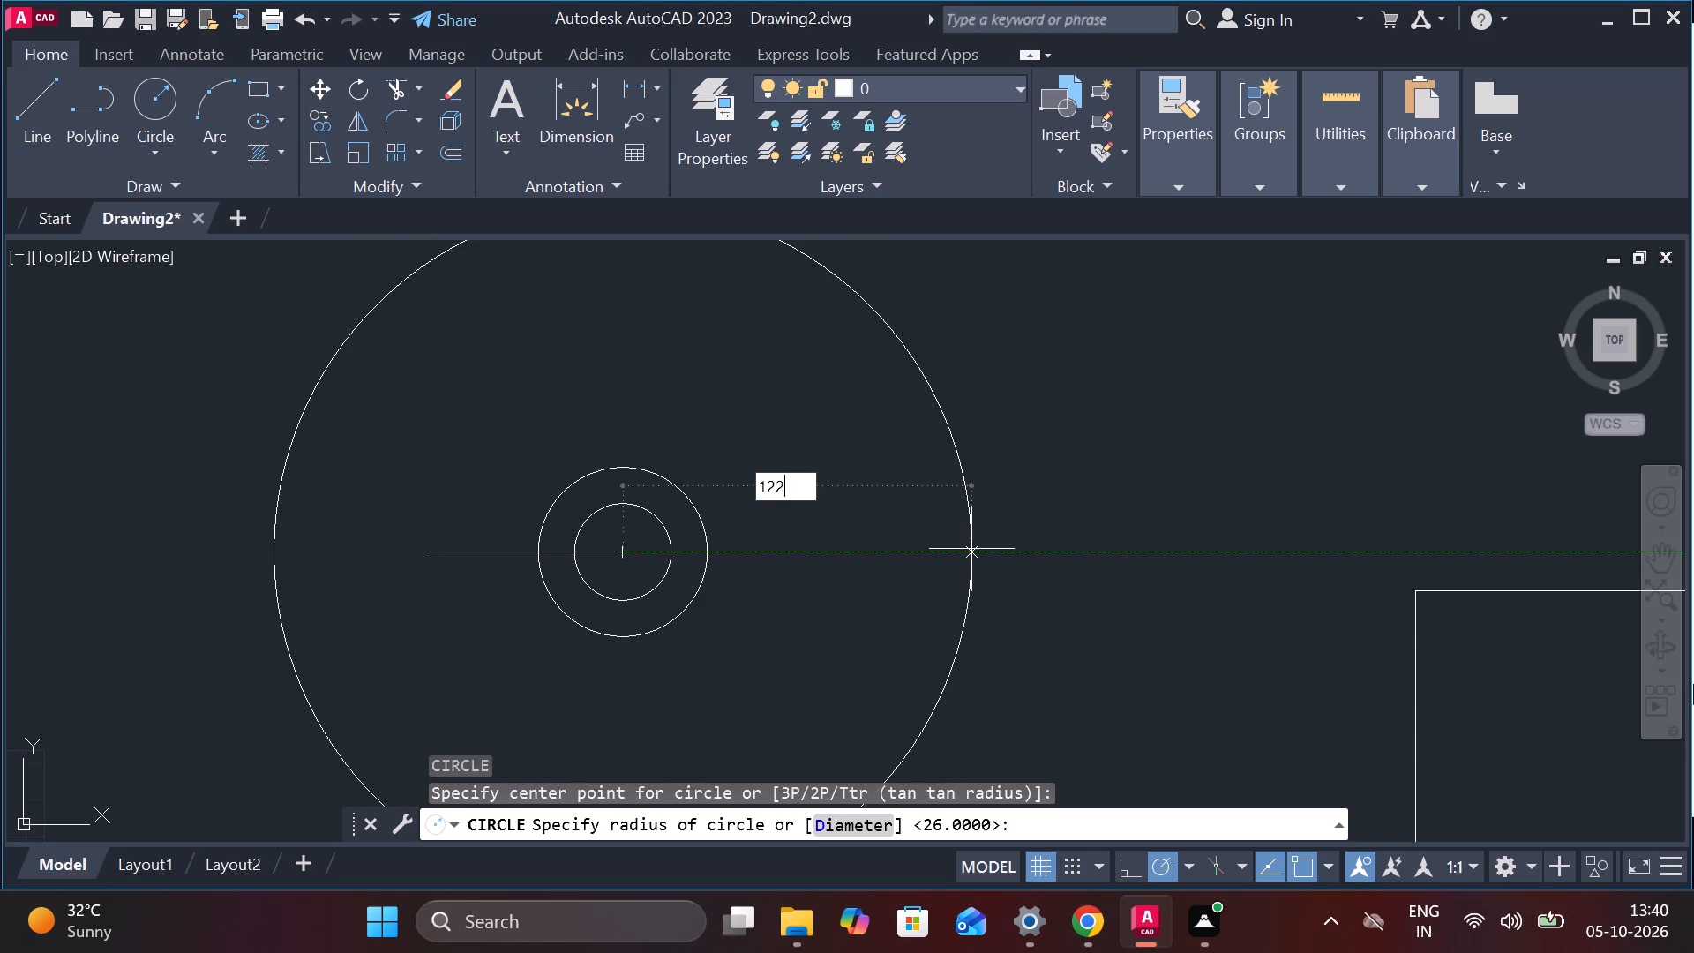
key("Return")
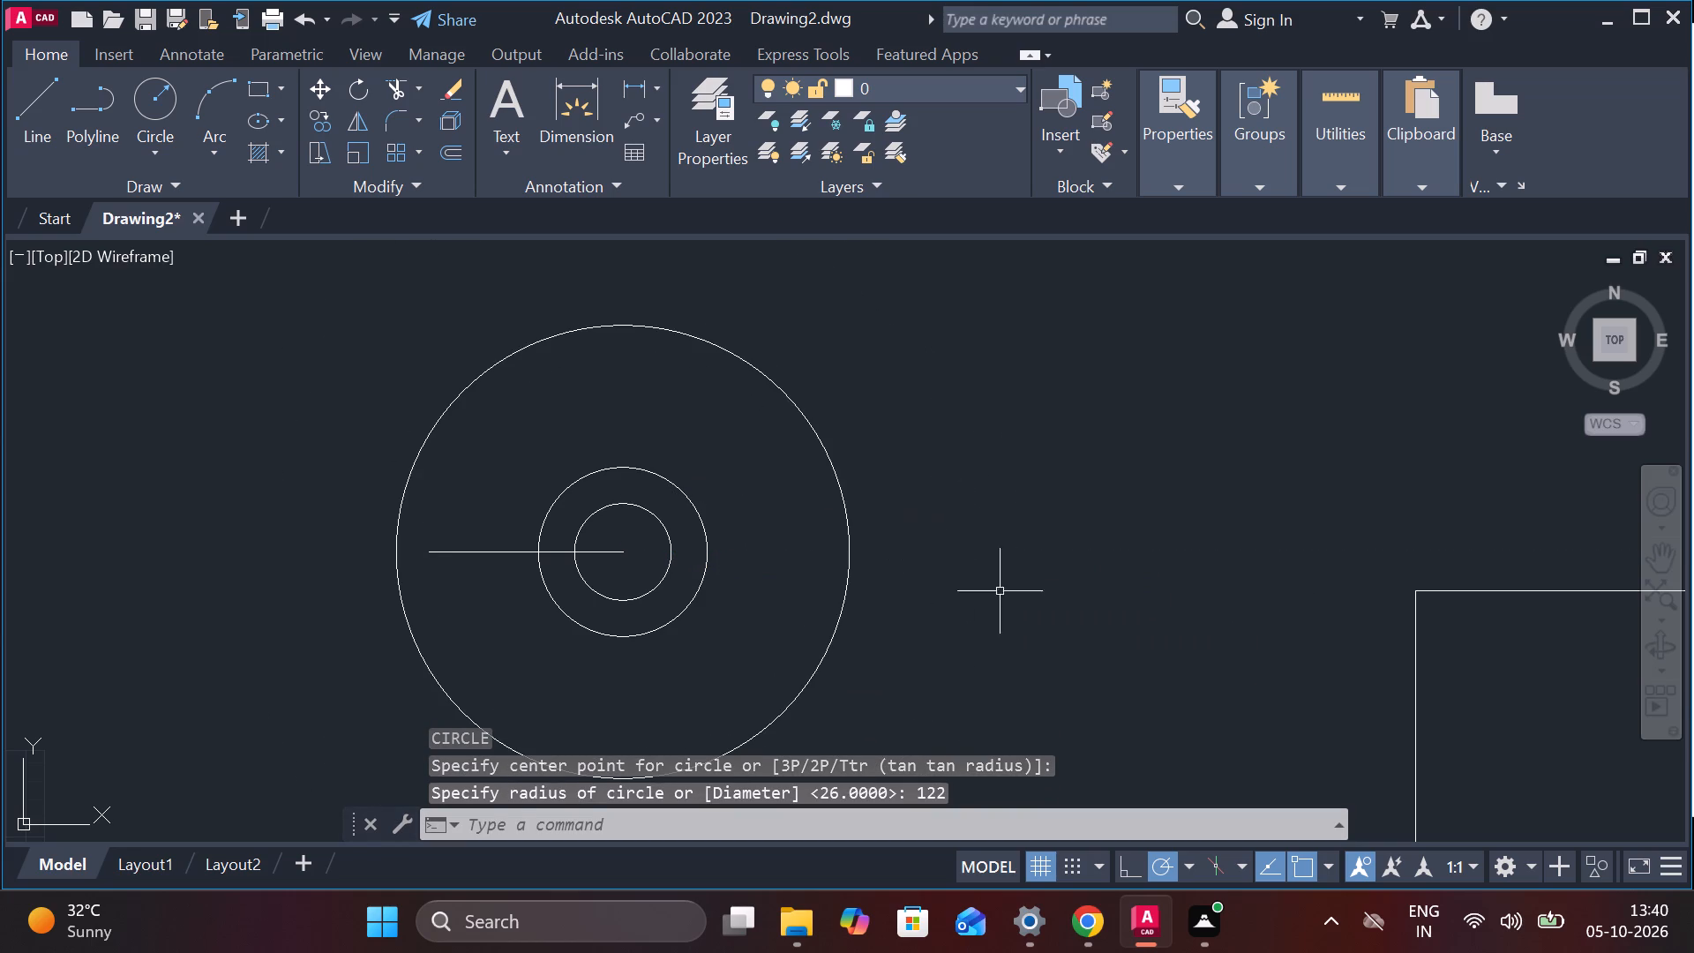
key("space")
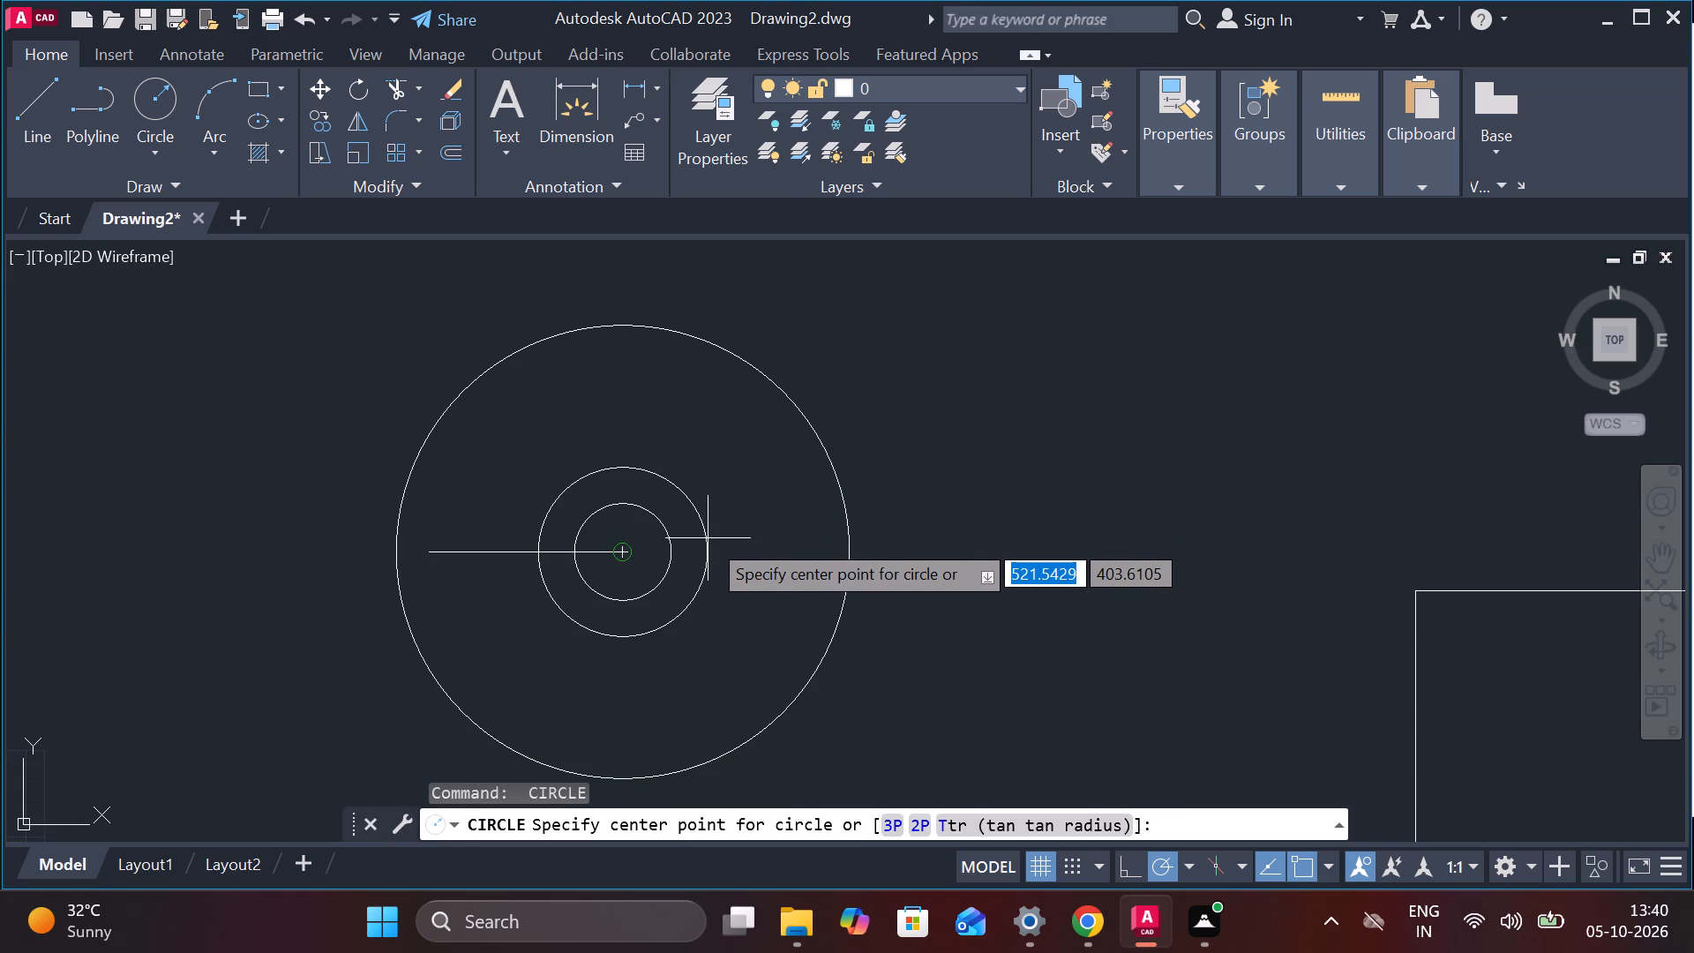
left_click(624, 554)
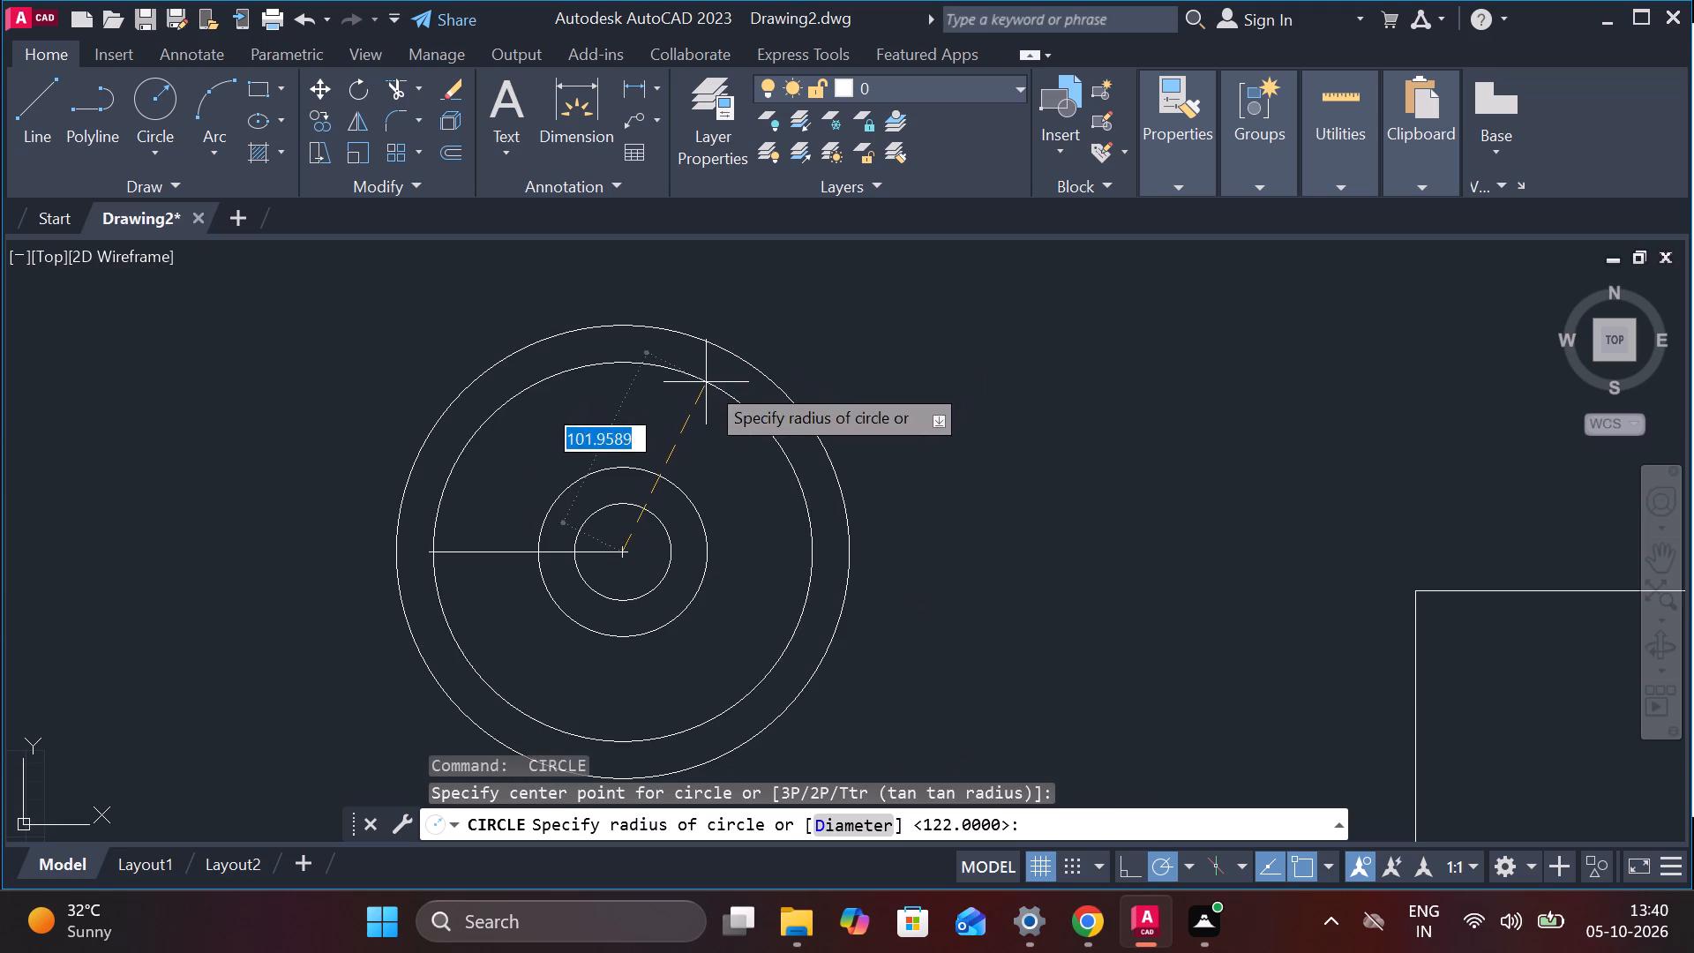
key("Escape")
Draw a line about 213 long from the circles' centre at an angle of 63°, extending past the largest circle.
key("l")
key("Return")
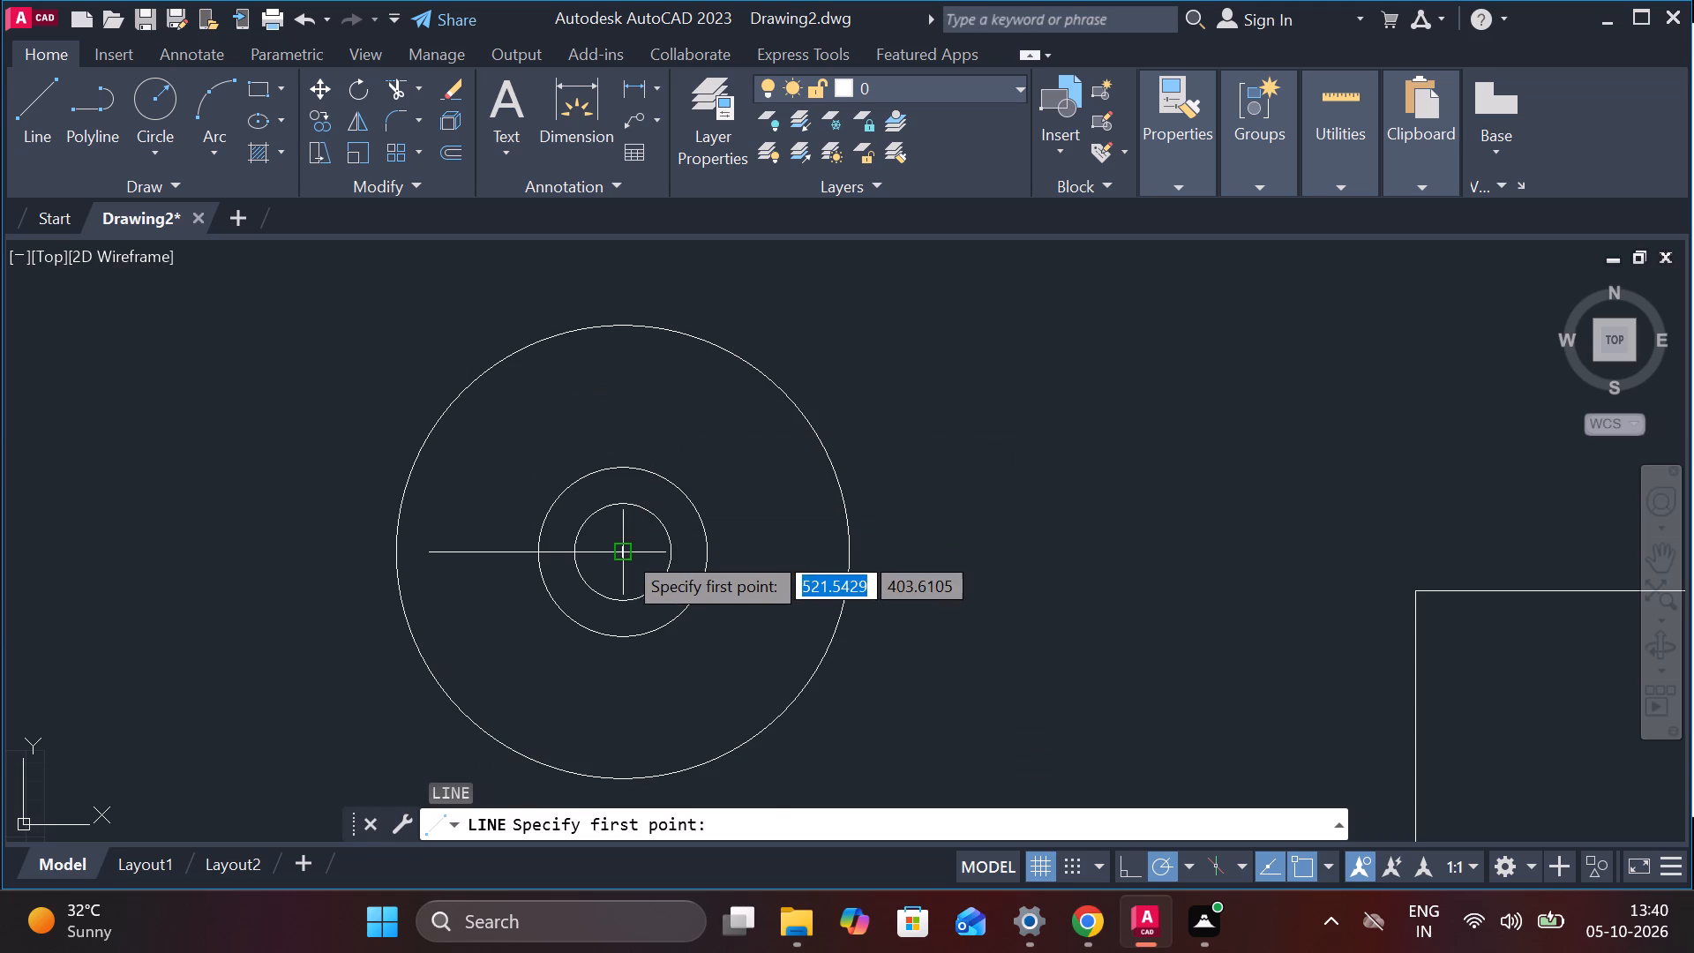
left_click(623, 551)
middle_click_drag(729, 296, 707, 371)
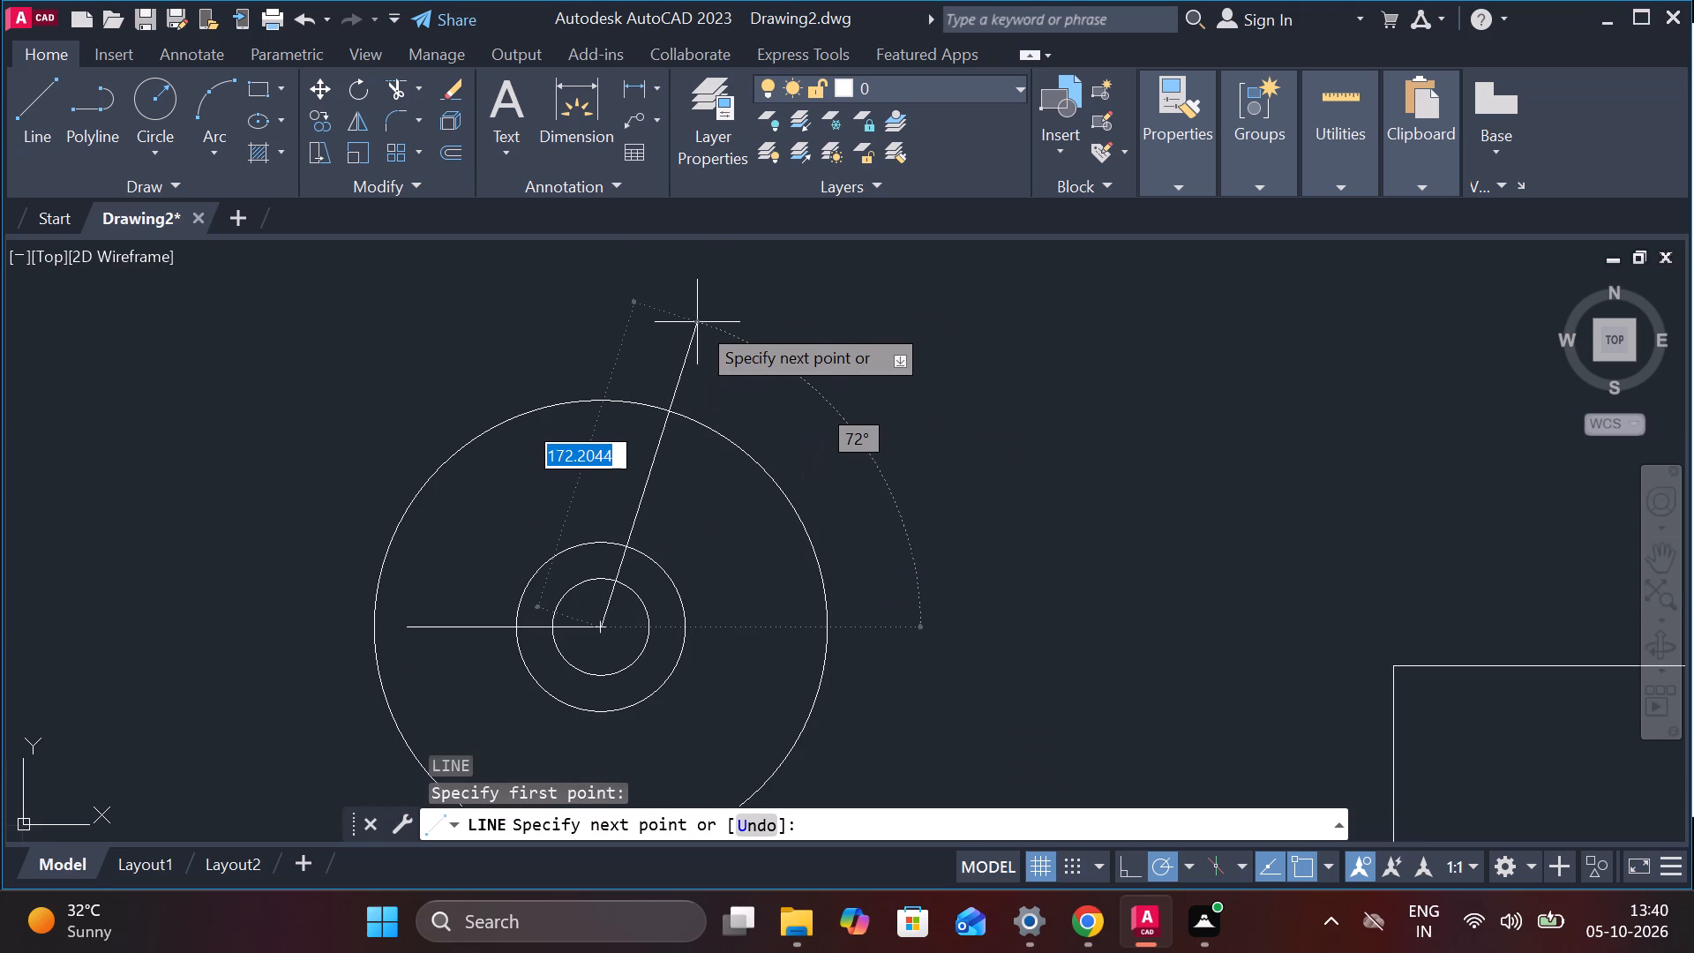
key("Tab")
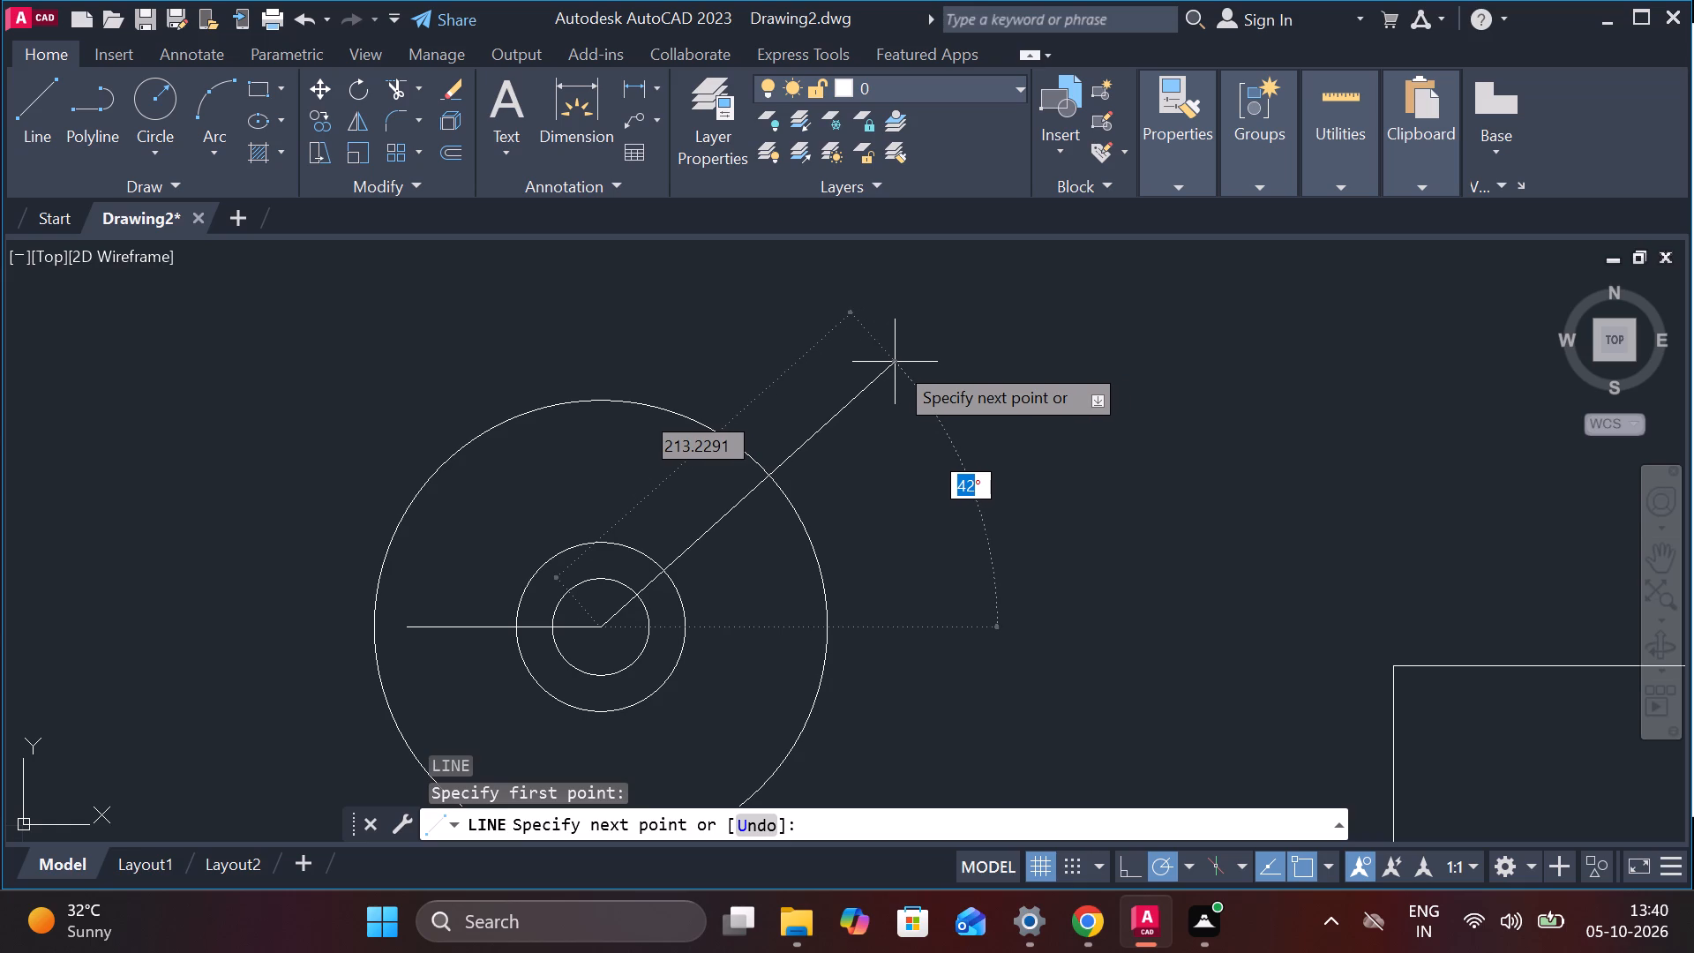
type("63")
key("Return")
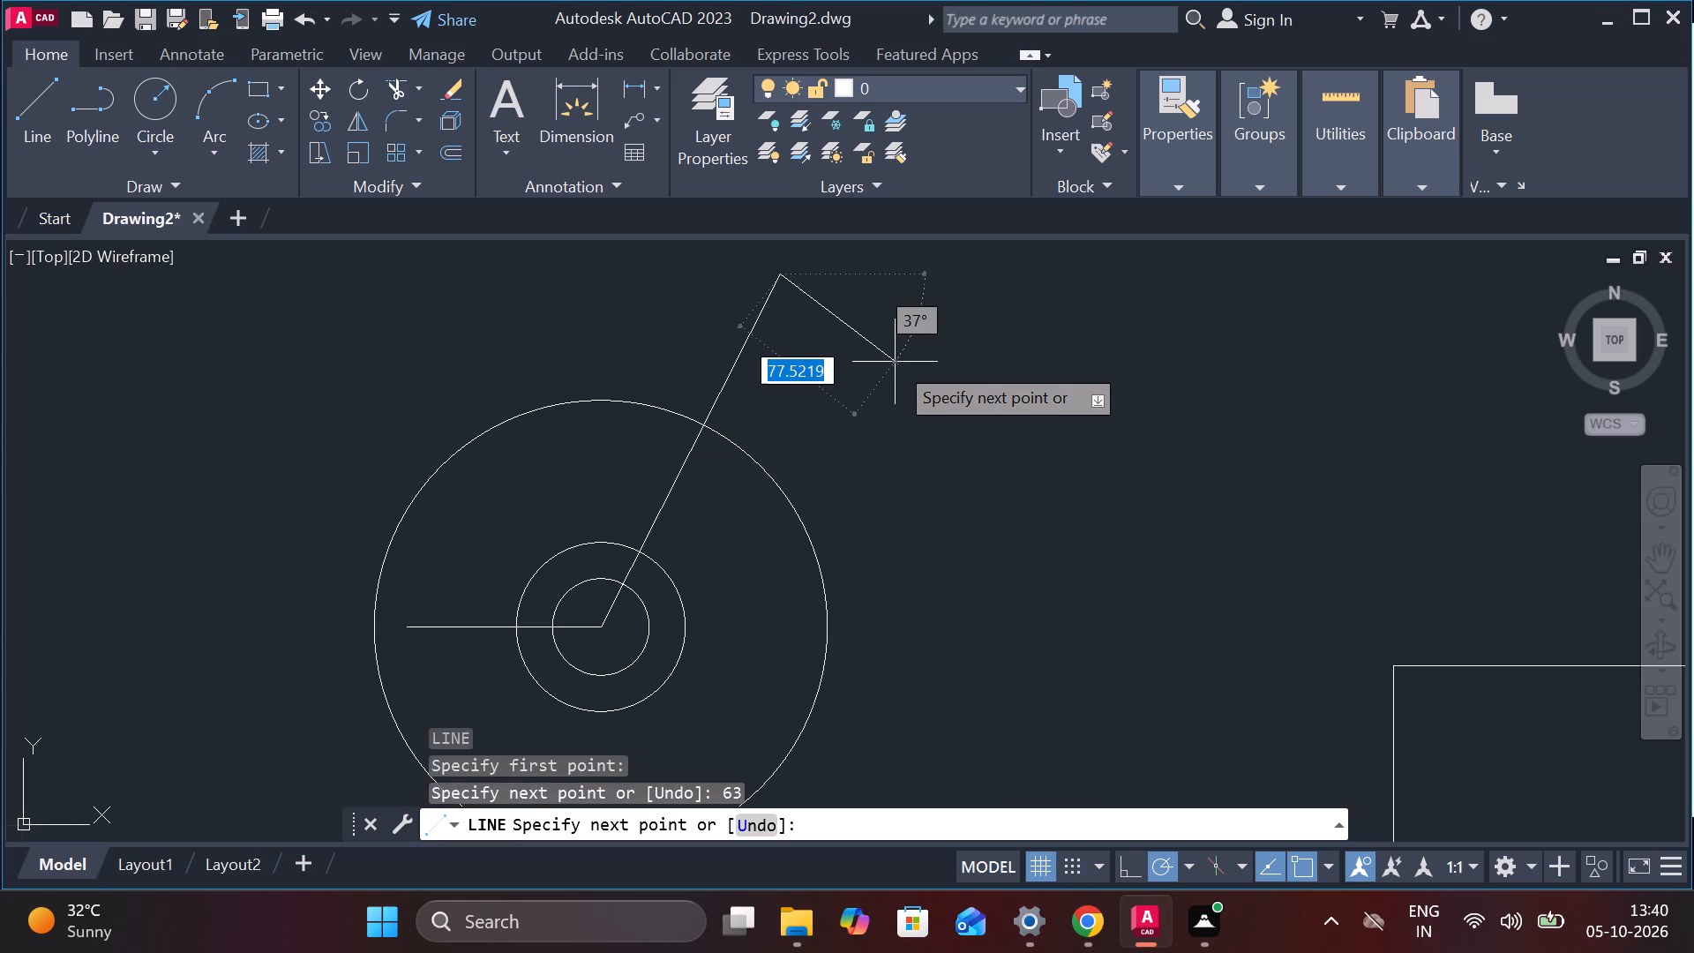
key("Escape")
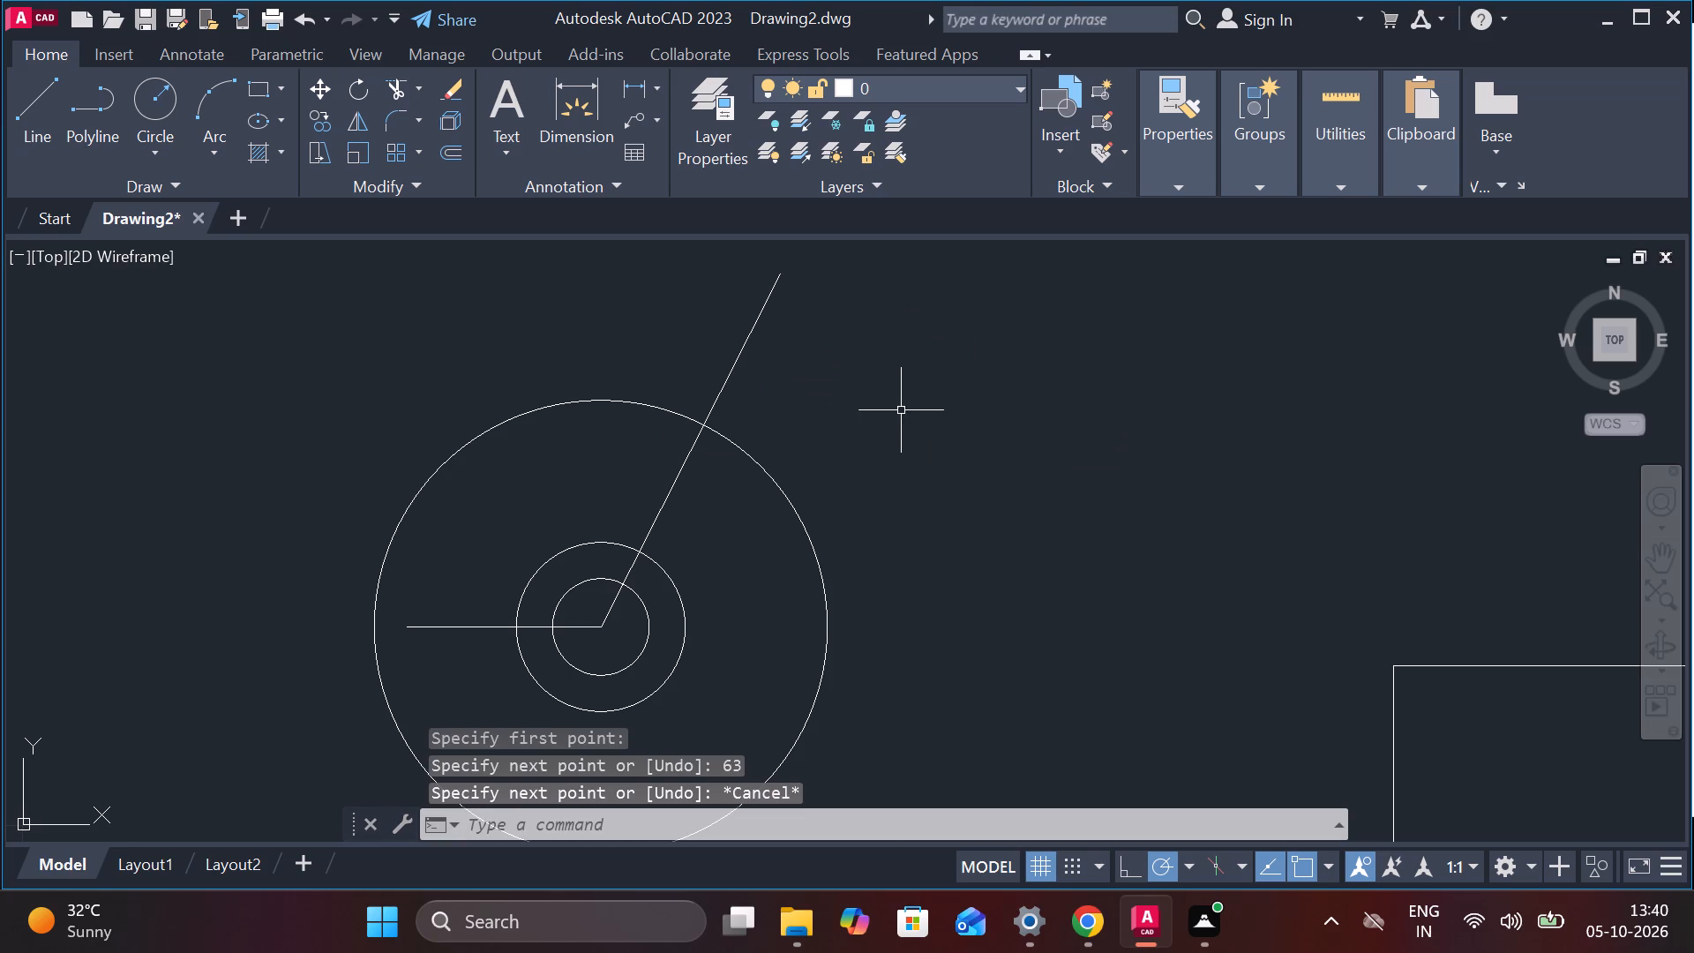
Draw a line from the circles' centre at an angle of 133°, extending past the largest circle.
key("l")
key("Return")
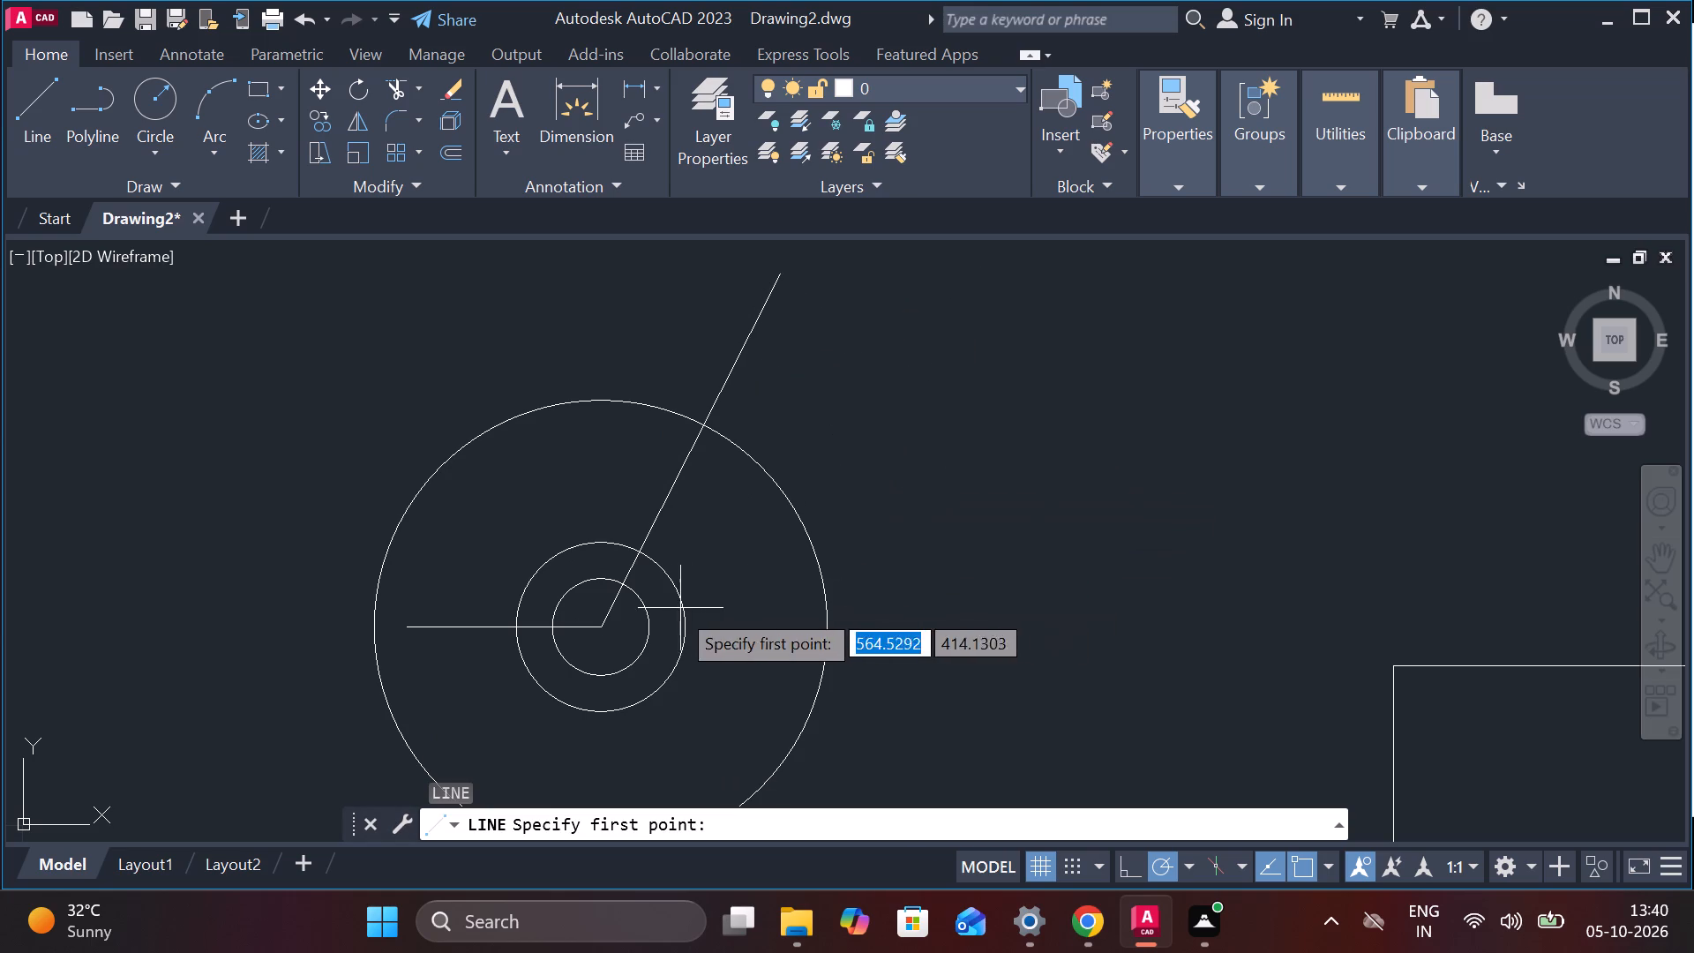
left_click_drag(603, 629, 595, 618)
key("Tab")
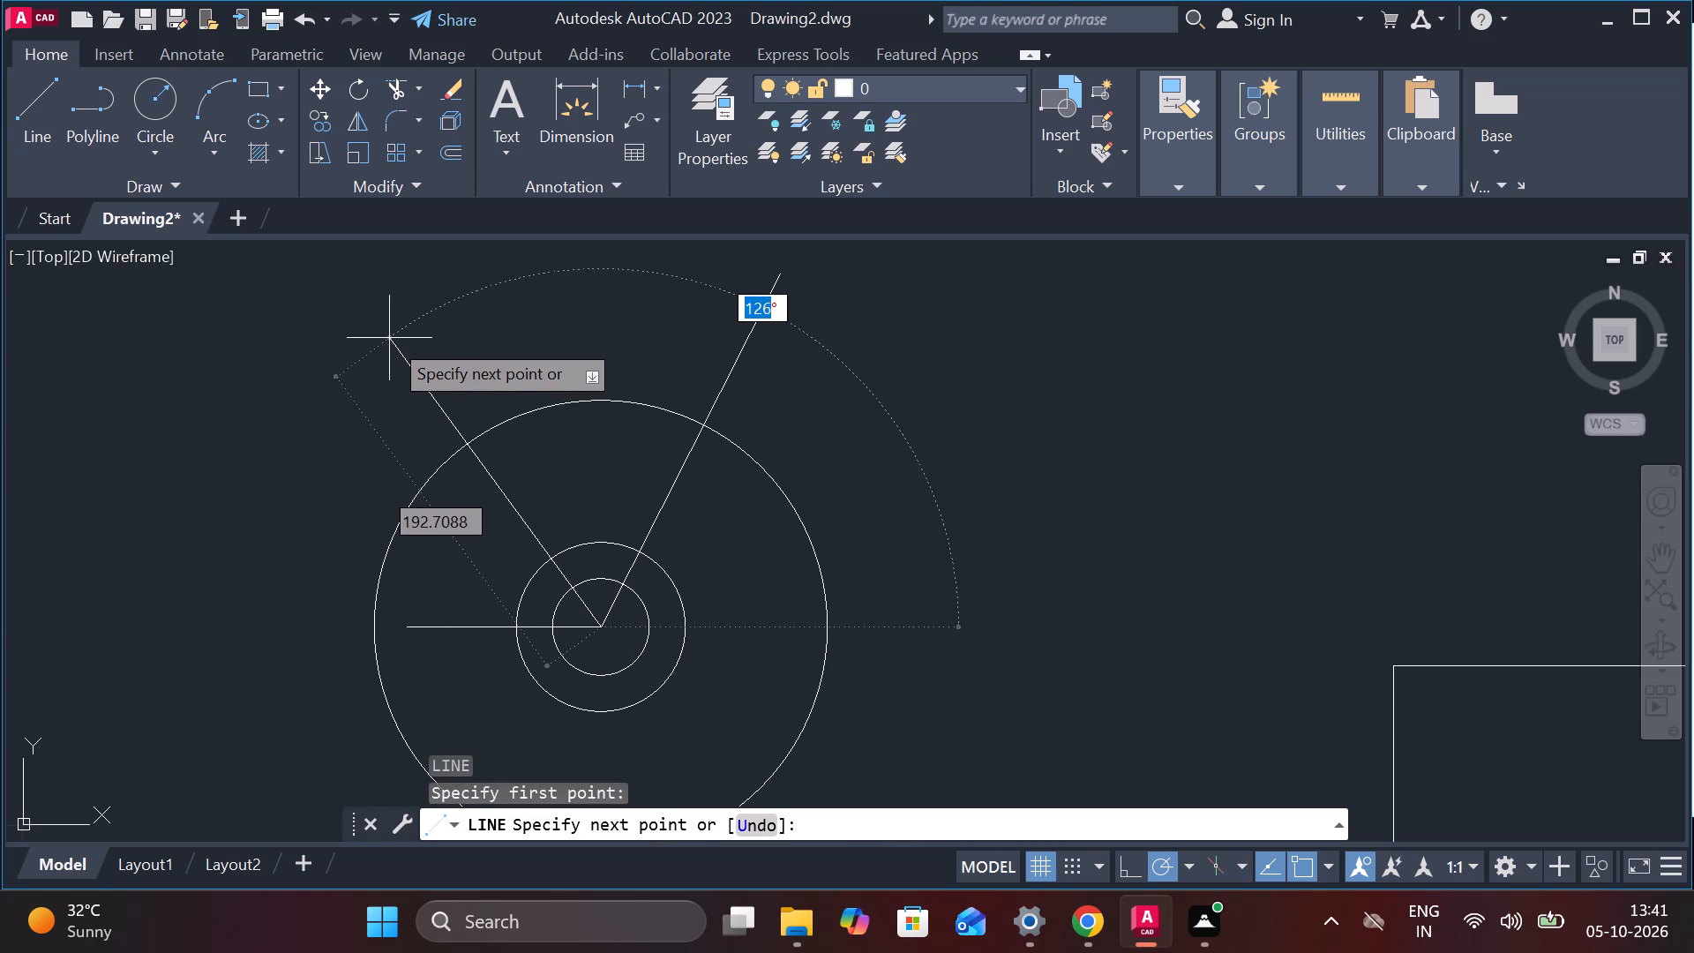
middle_click_drag(400, 338, 536, 428)
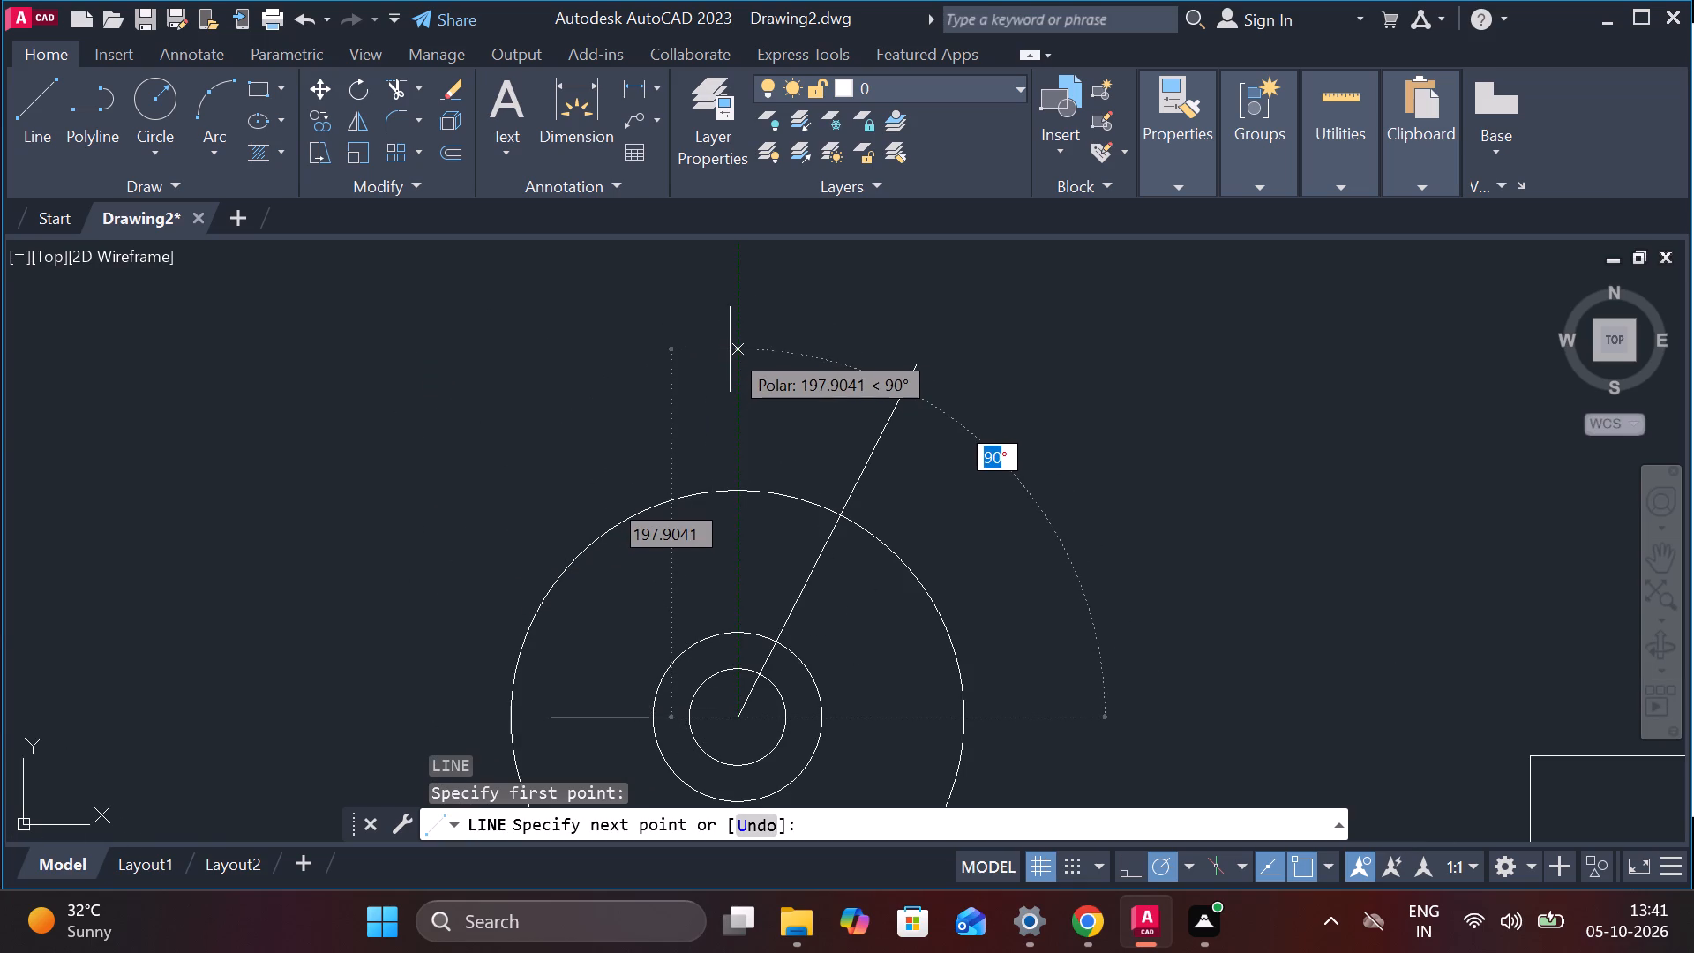
type("133")
key("Return")
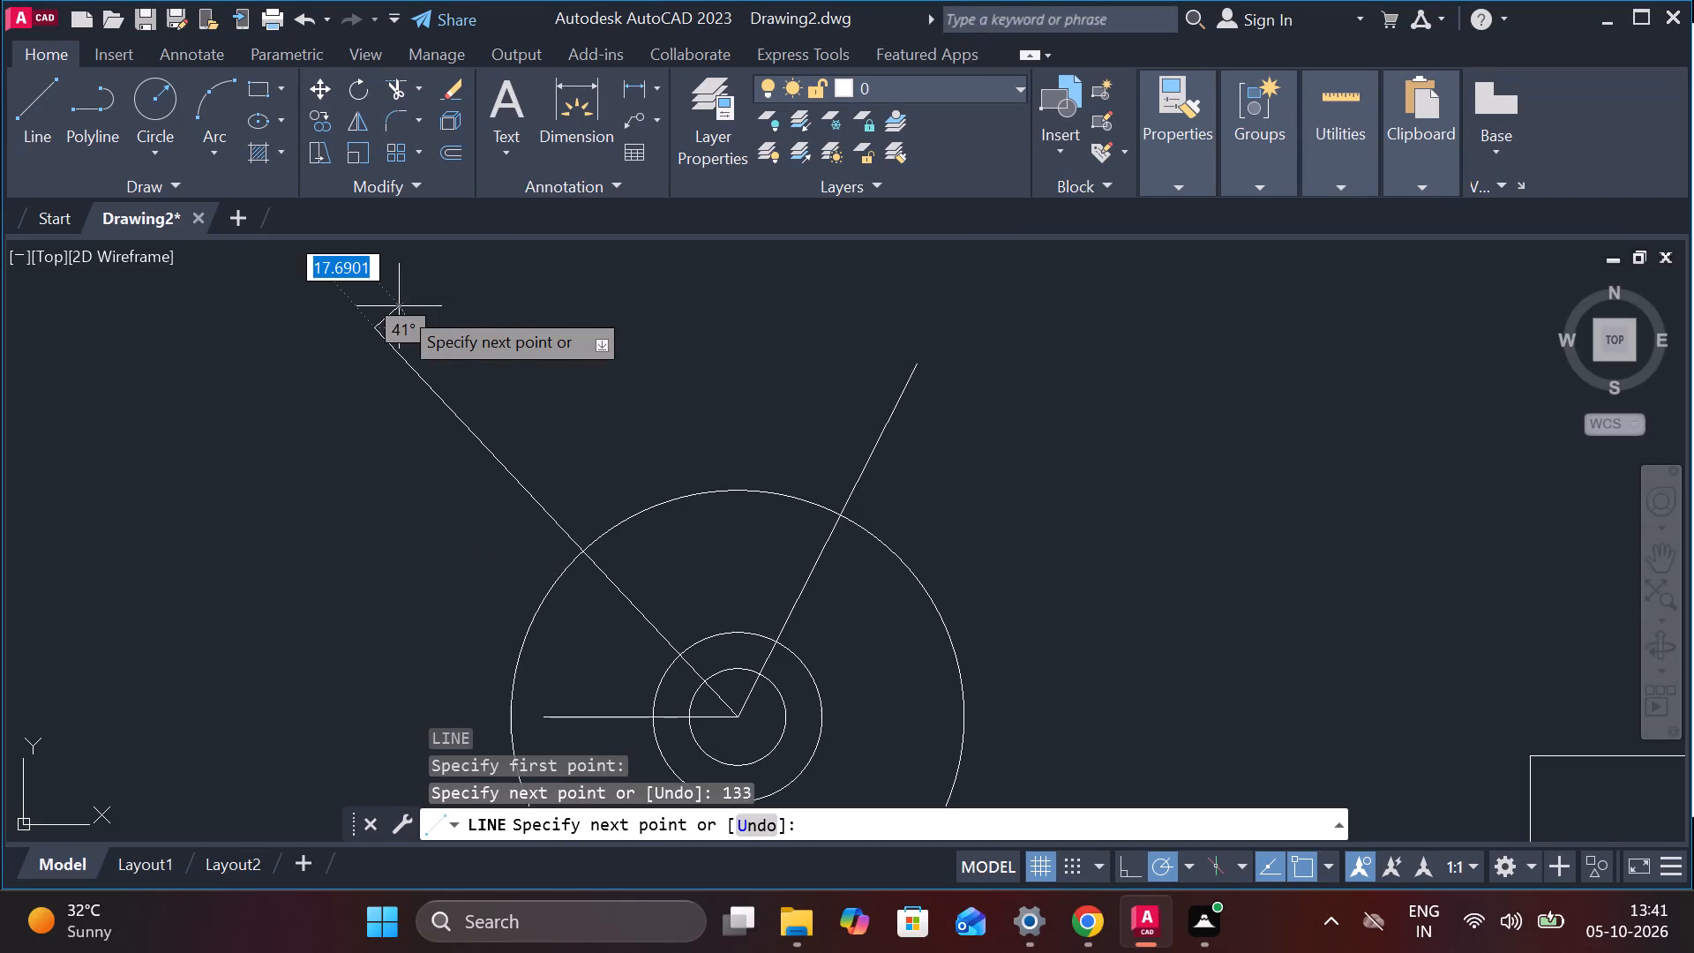
key("Escape")
Draw a circle of diameter 23 centred where the 63° line crosses the radius 122 circle.
scroll(732, 362, "down", 1)
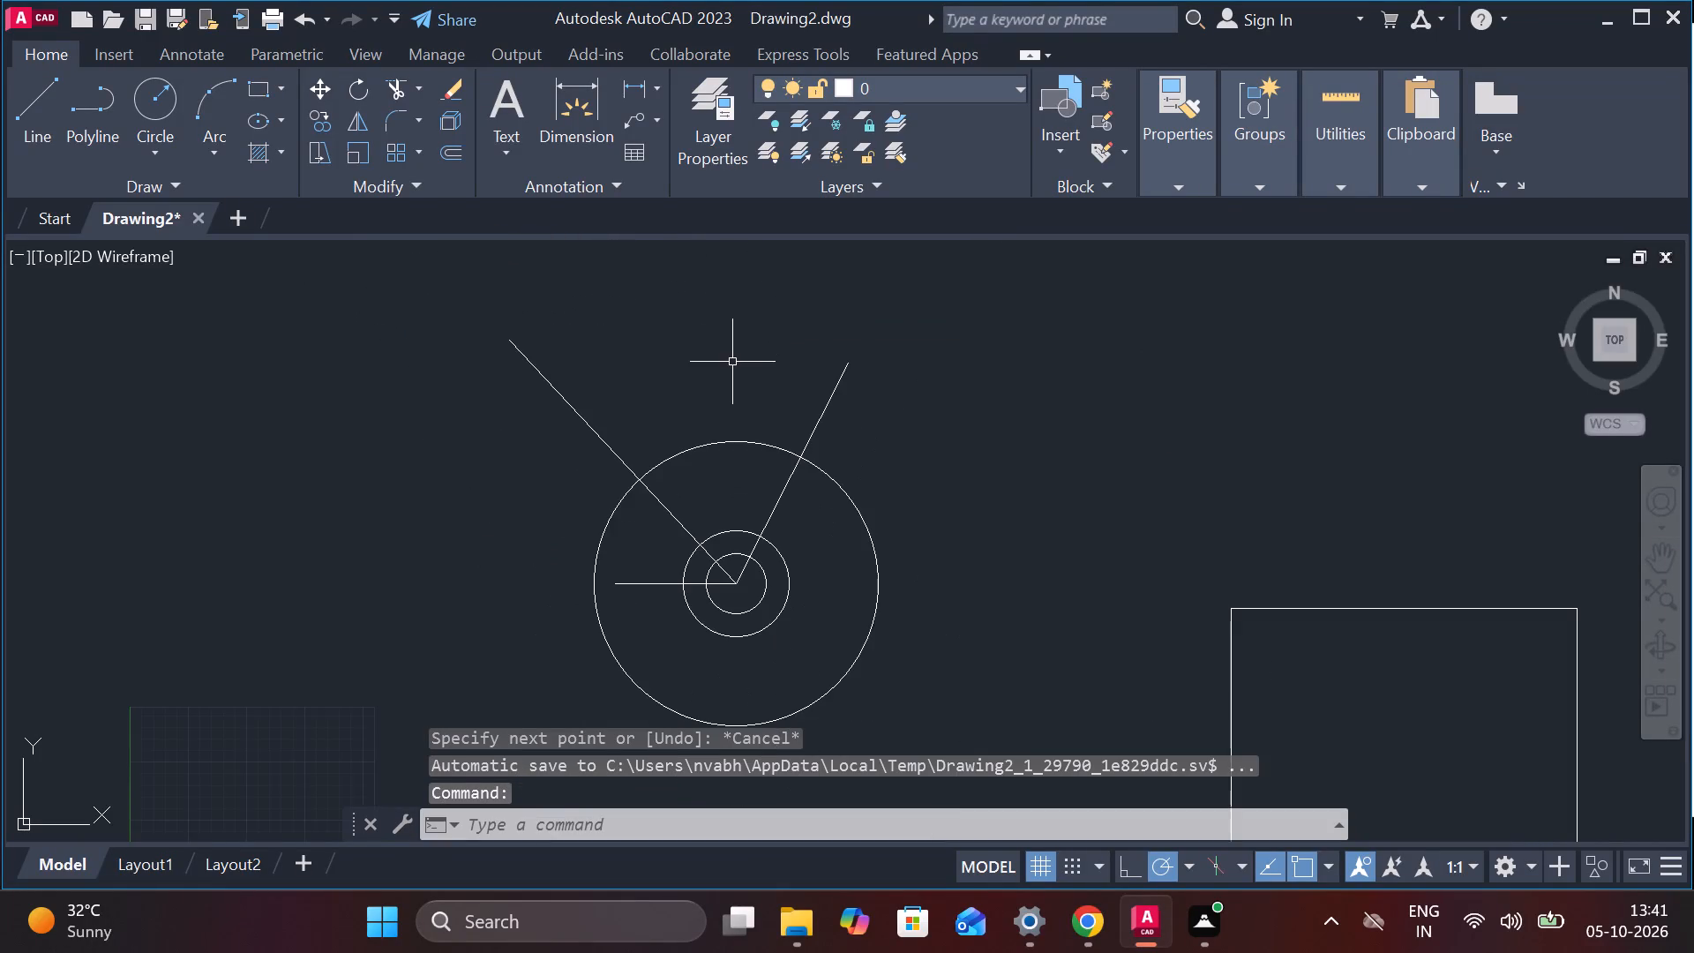
scroll(711, 410, "up", 1)
left_click(141, 101)
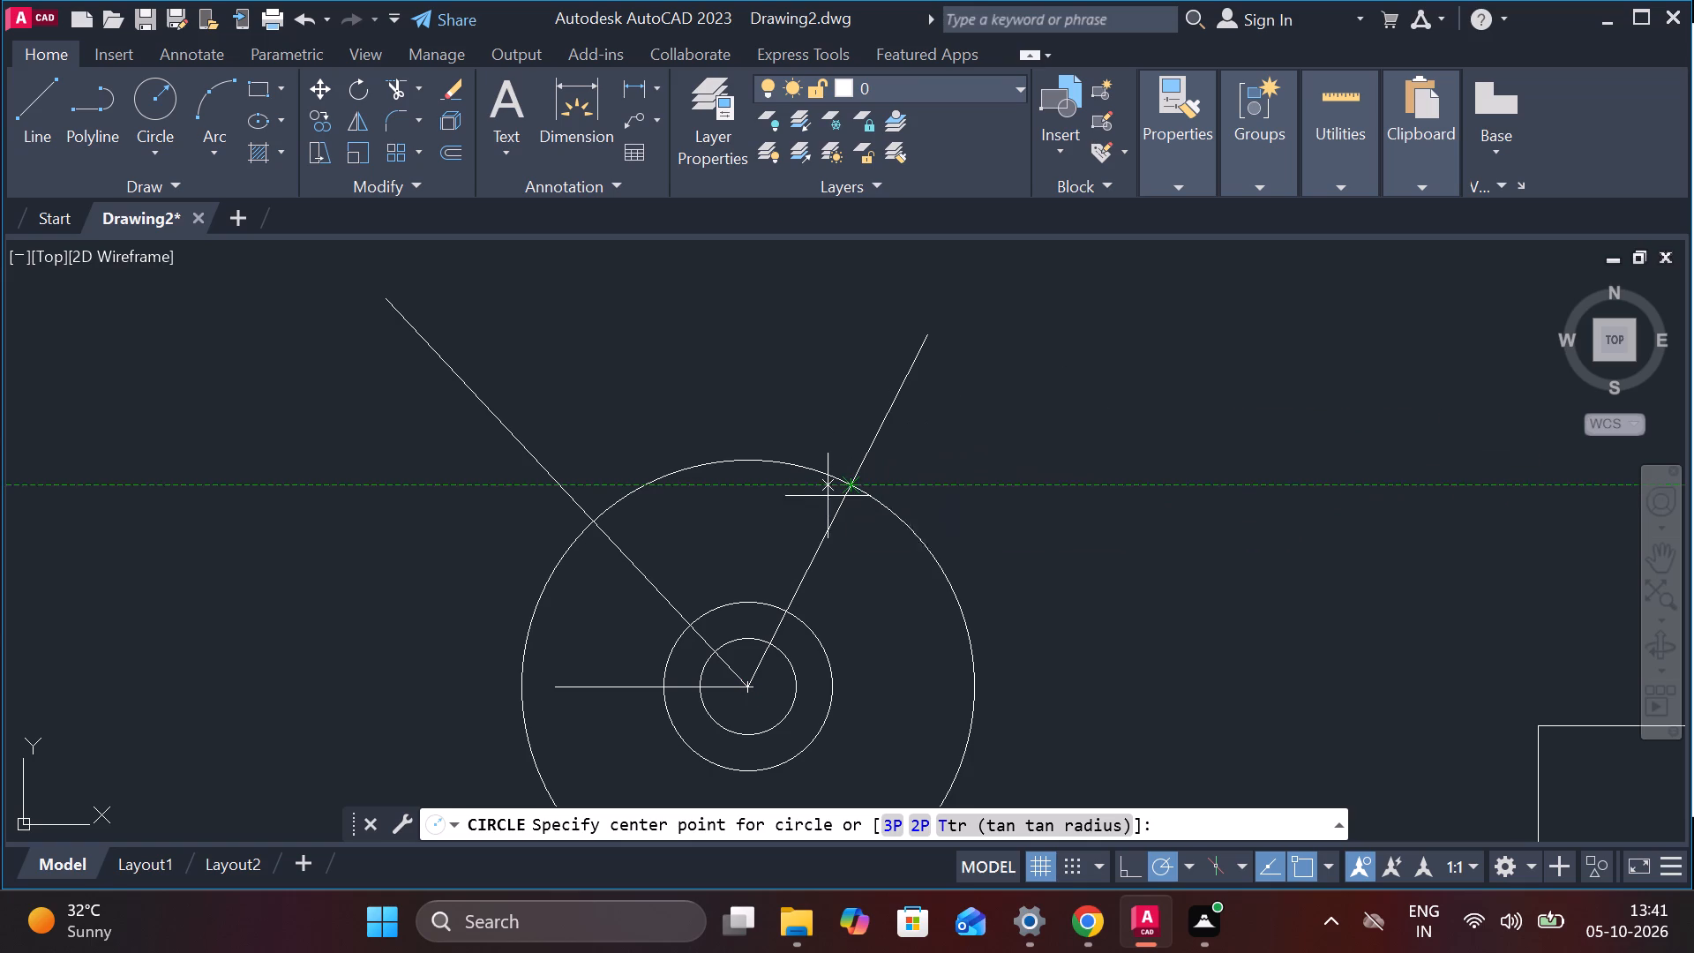
left_click(851, 486)
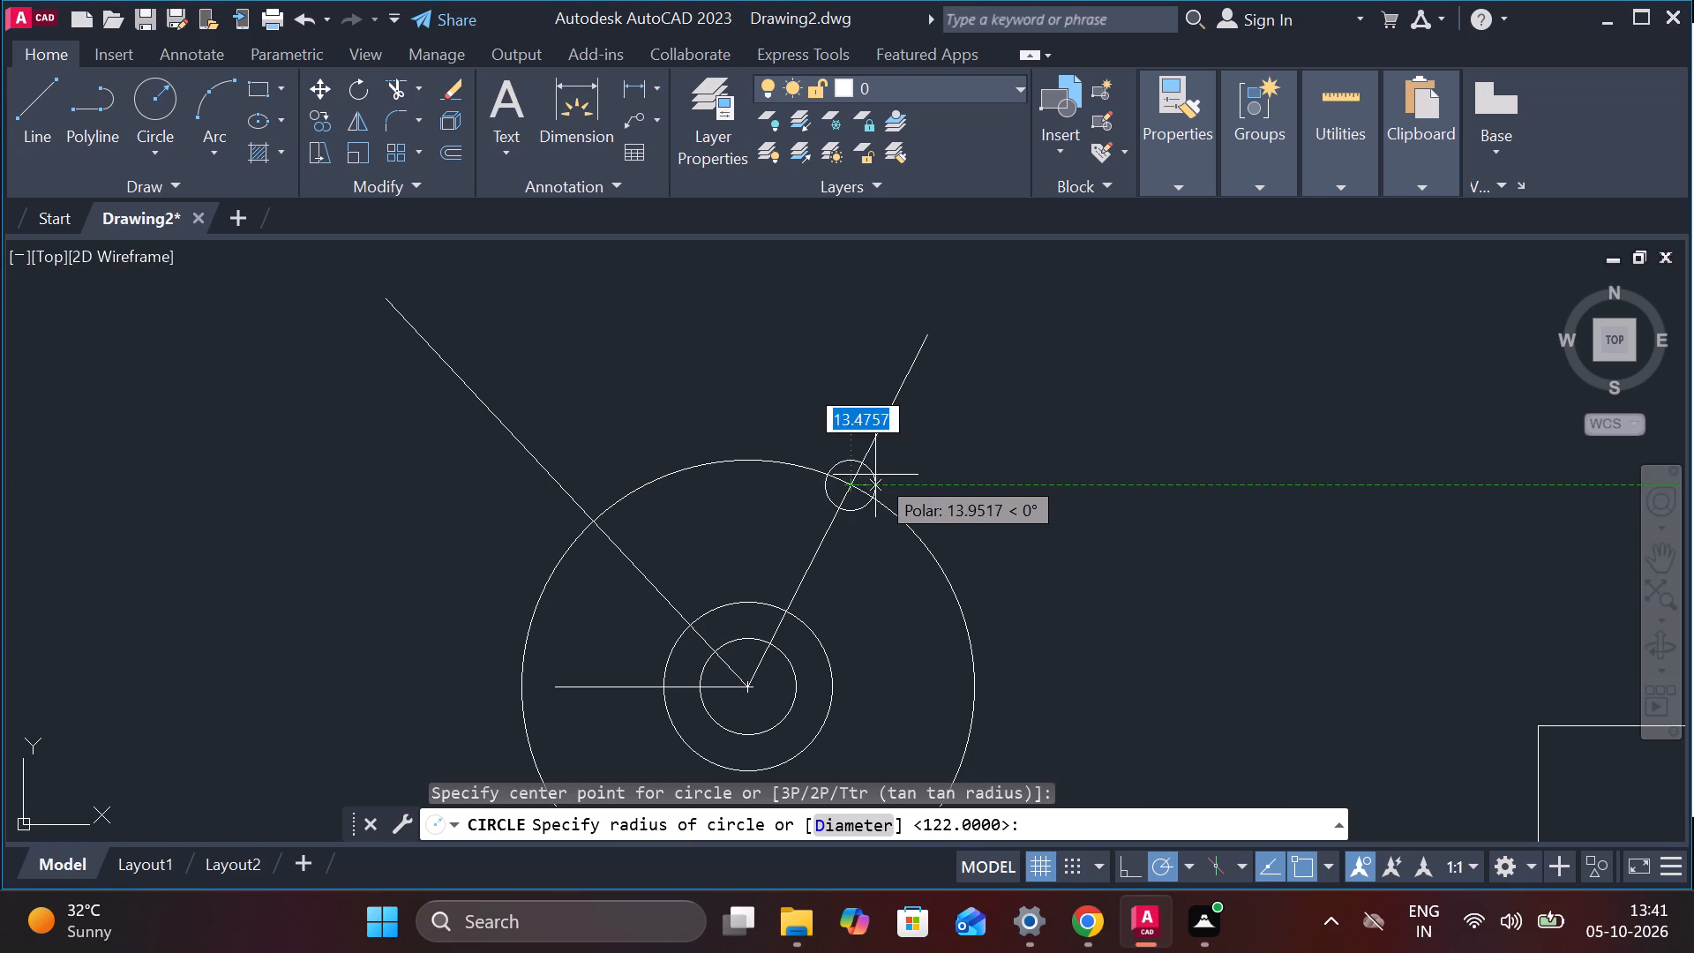
scroll(887, 474, "up", 1)
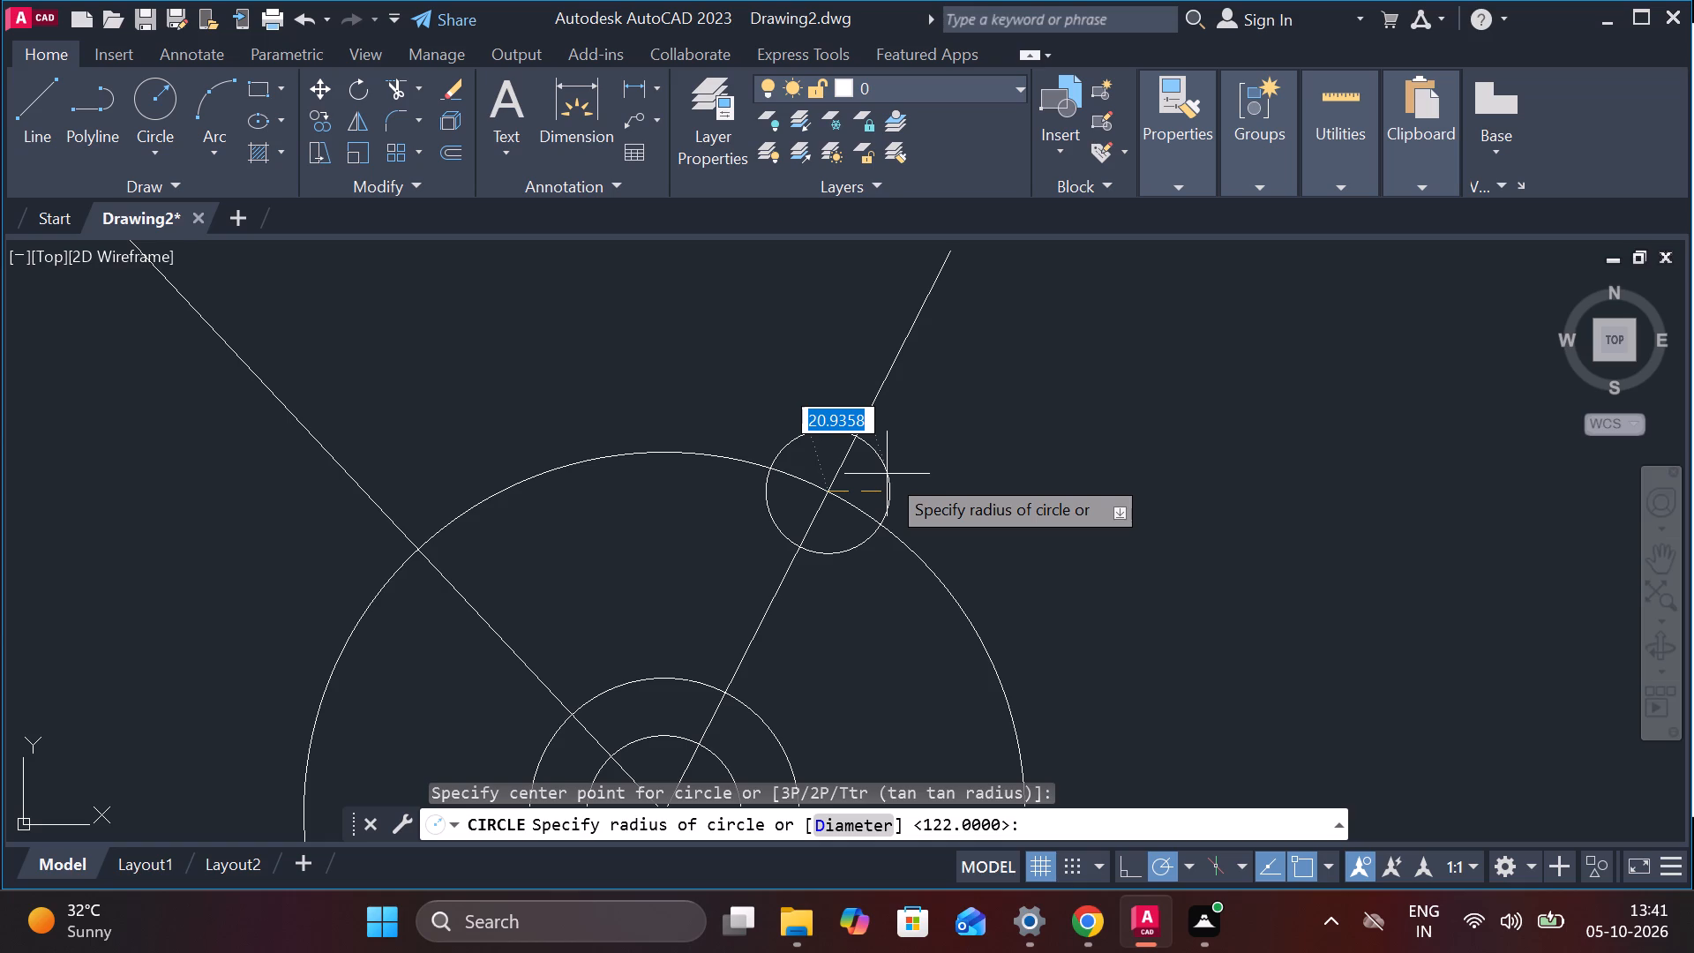
key("d")
key("Return")
type("23")
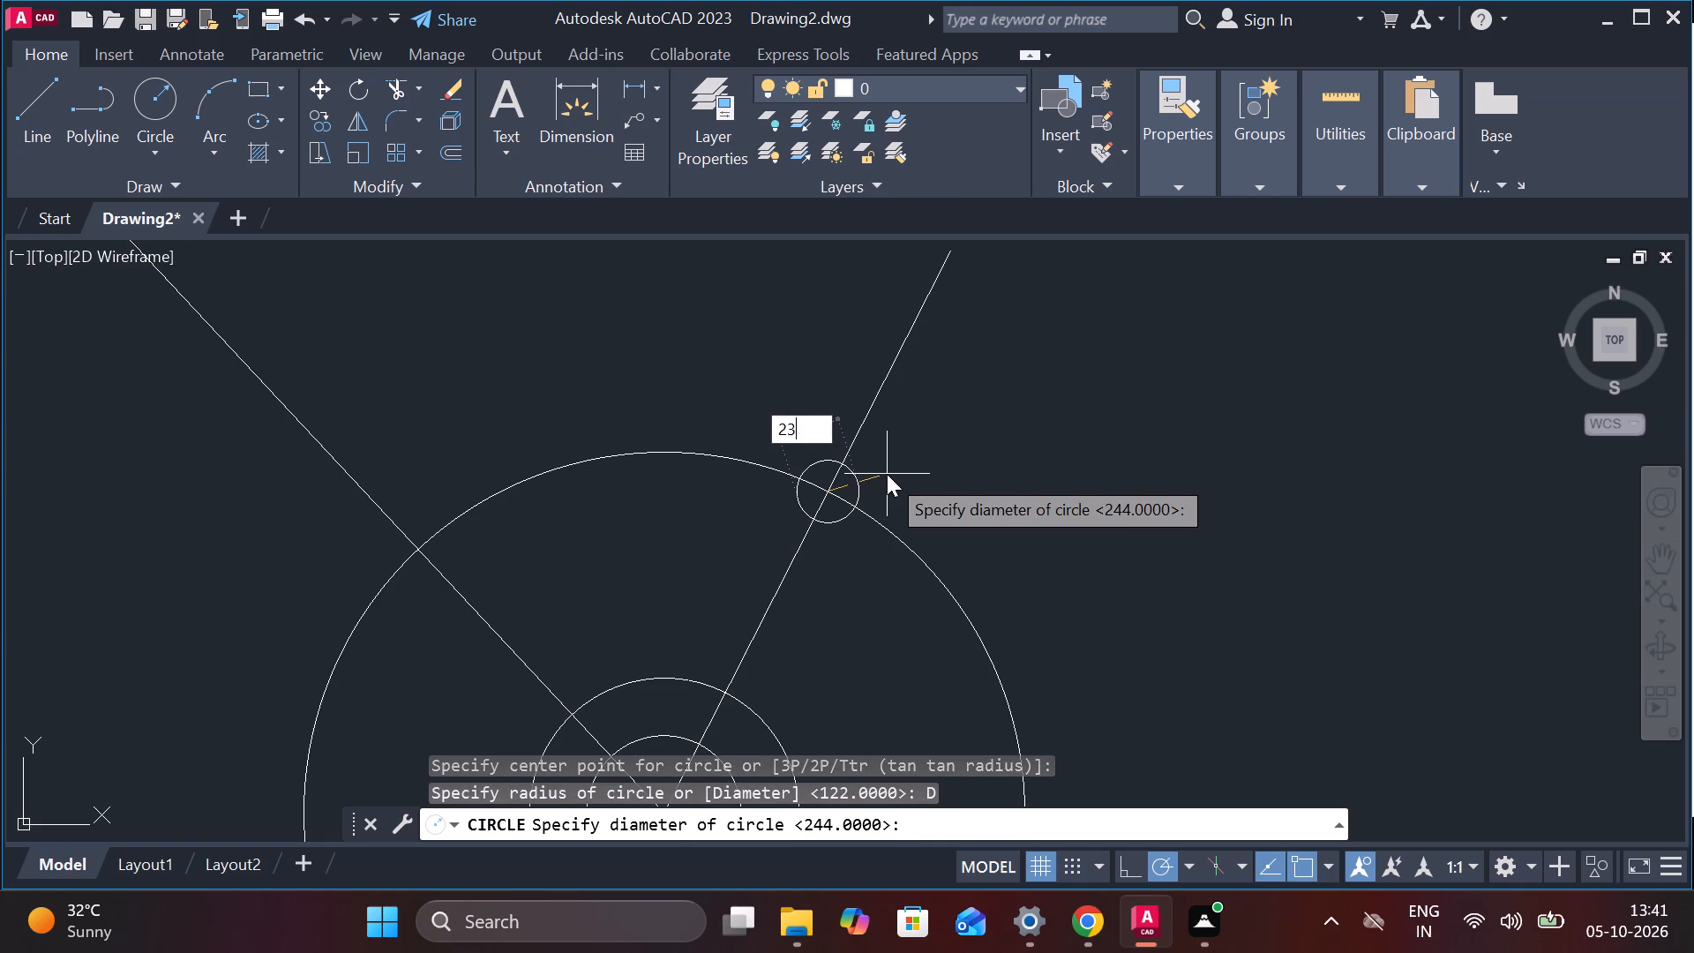
key("Return")
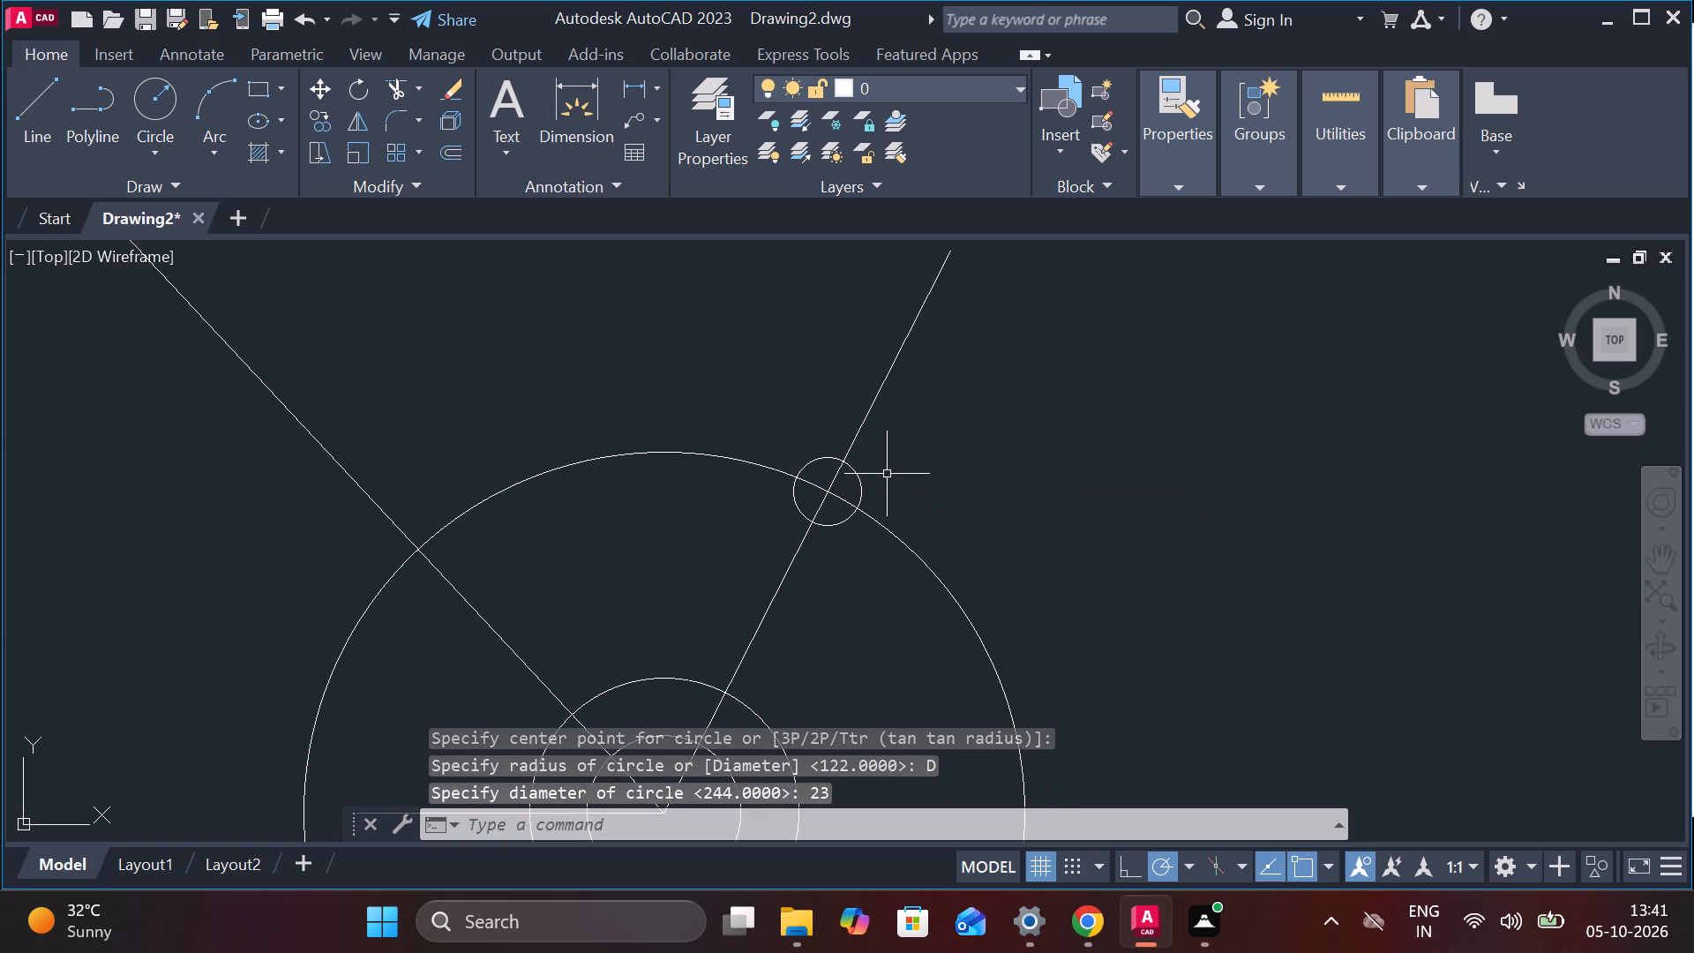
Draw a circle of diameter 41 concentric with the small circle on the 63° line.
key("space")
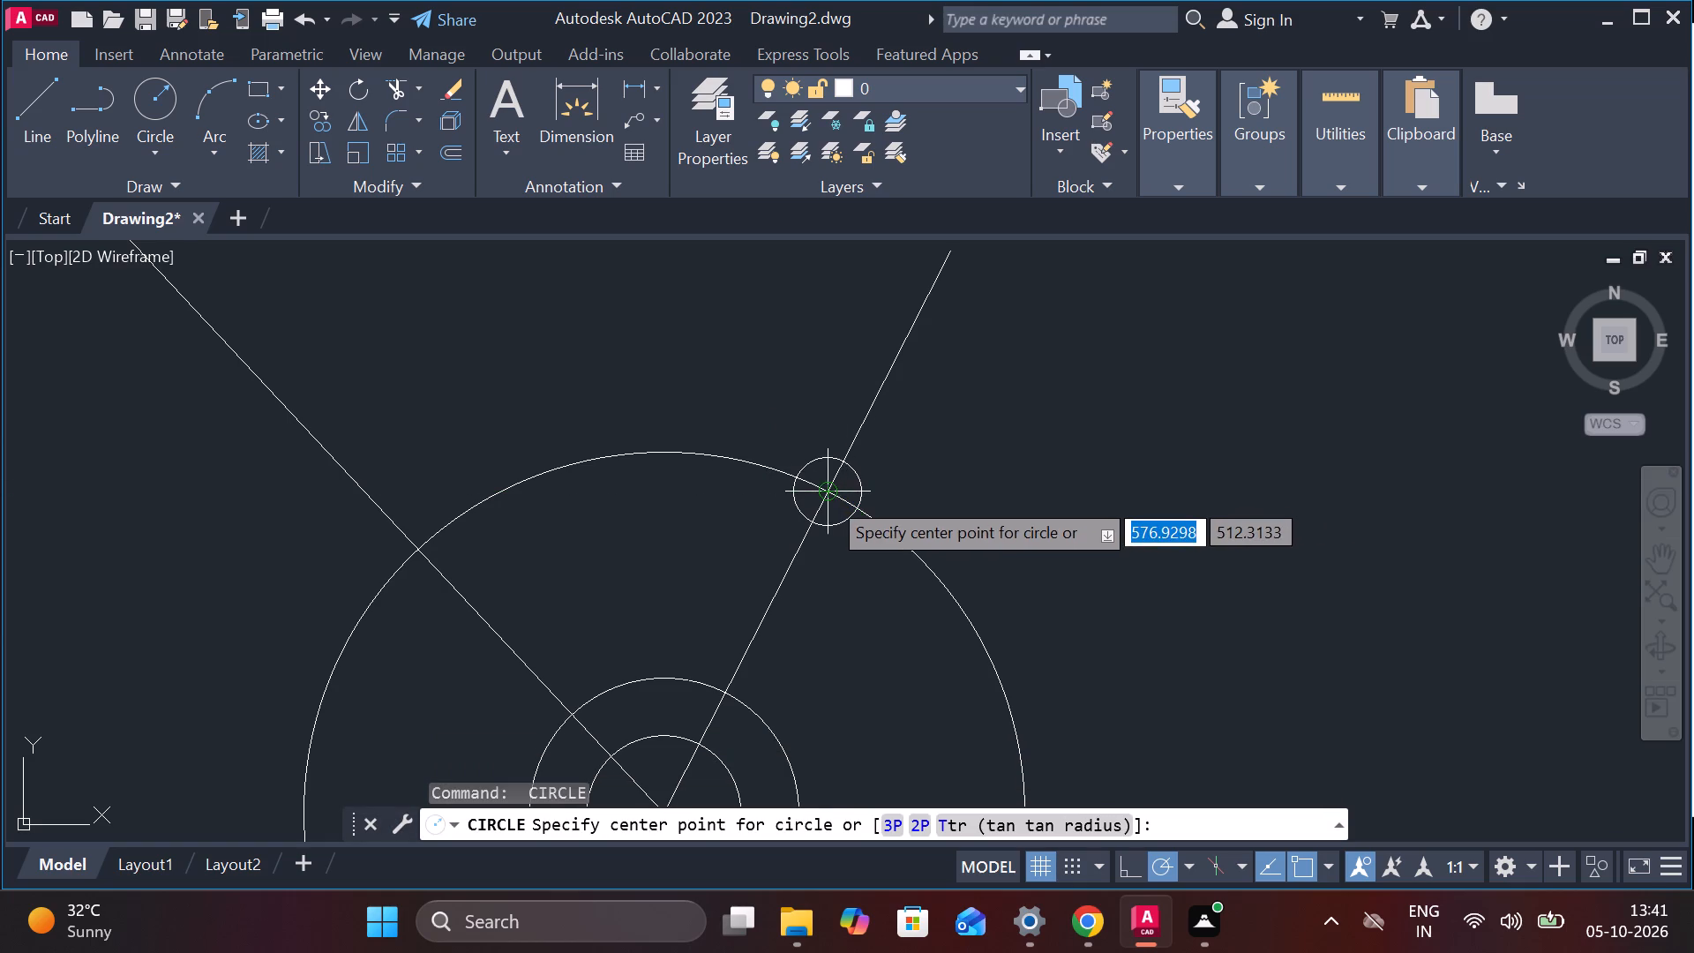
left_click(828, 497)
key("d")
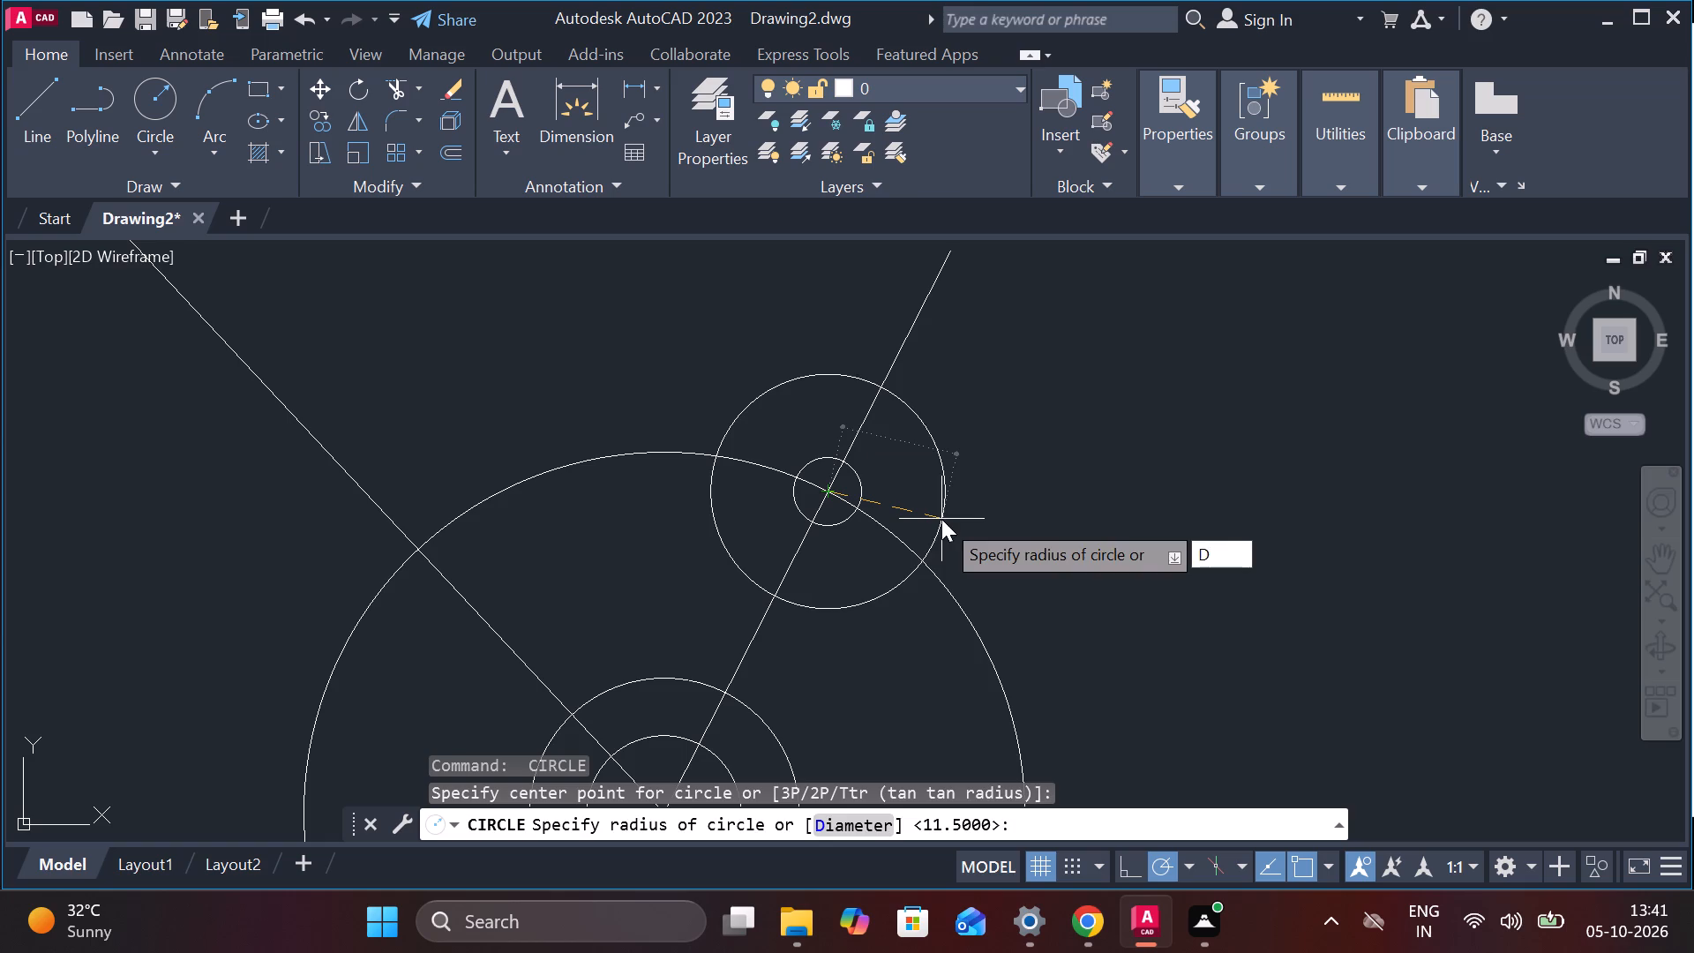
key("Return")
type("41")
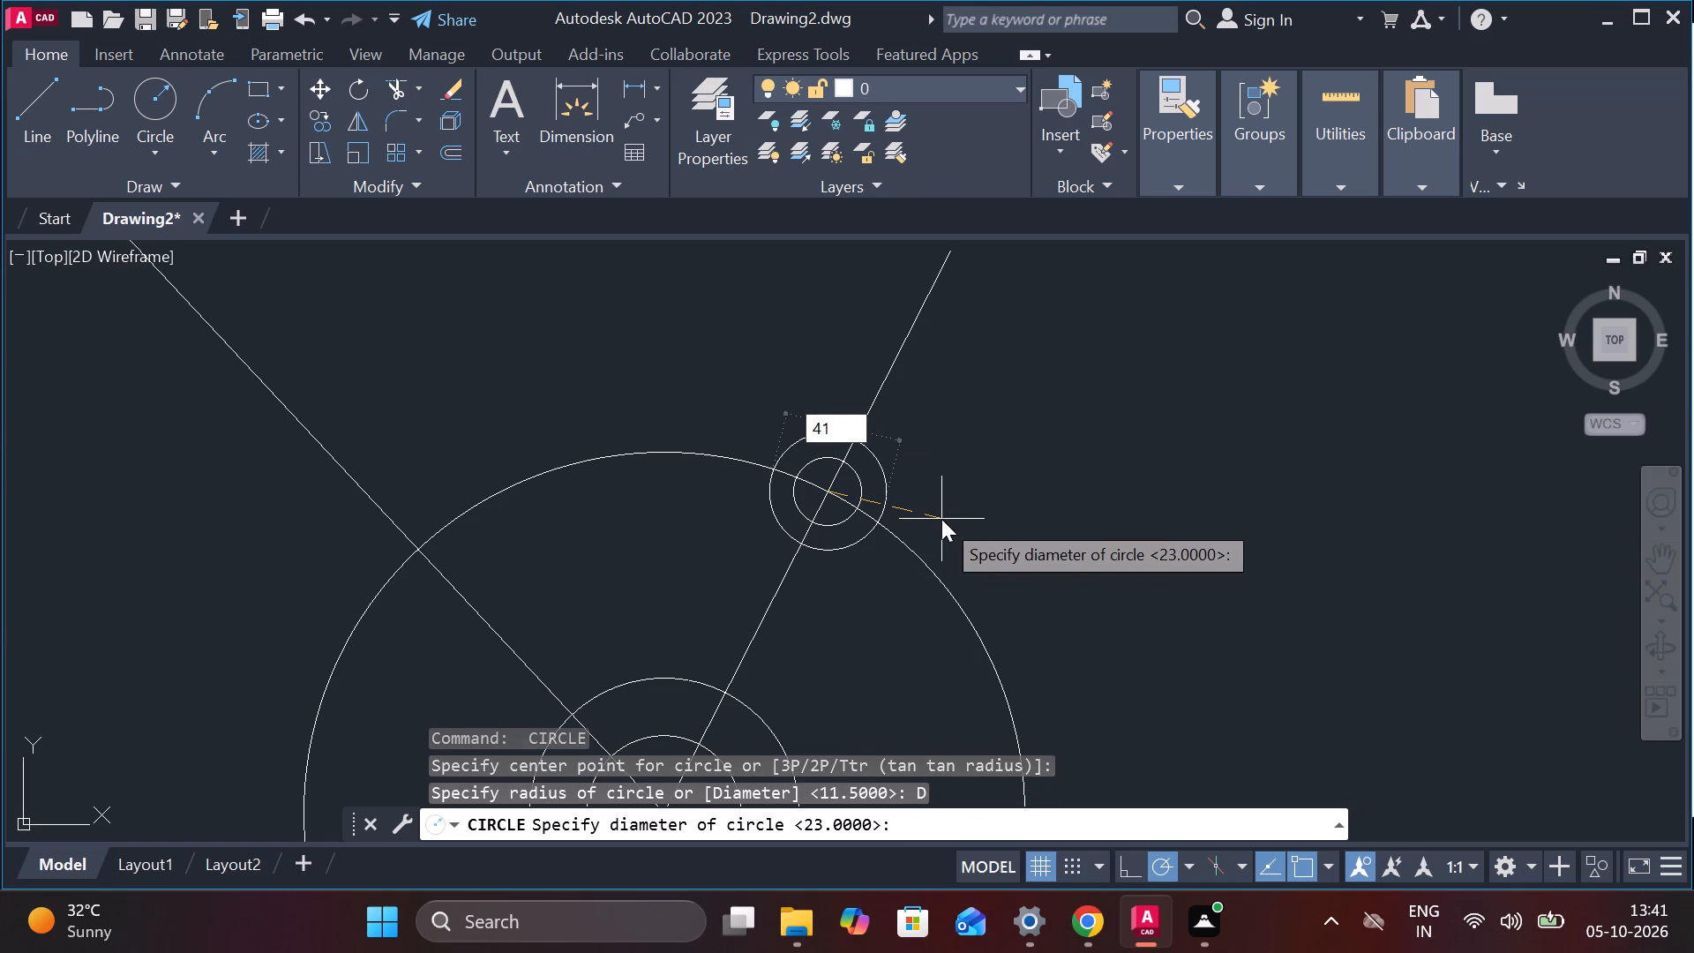
key("Return")
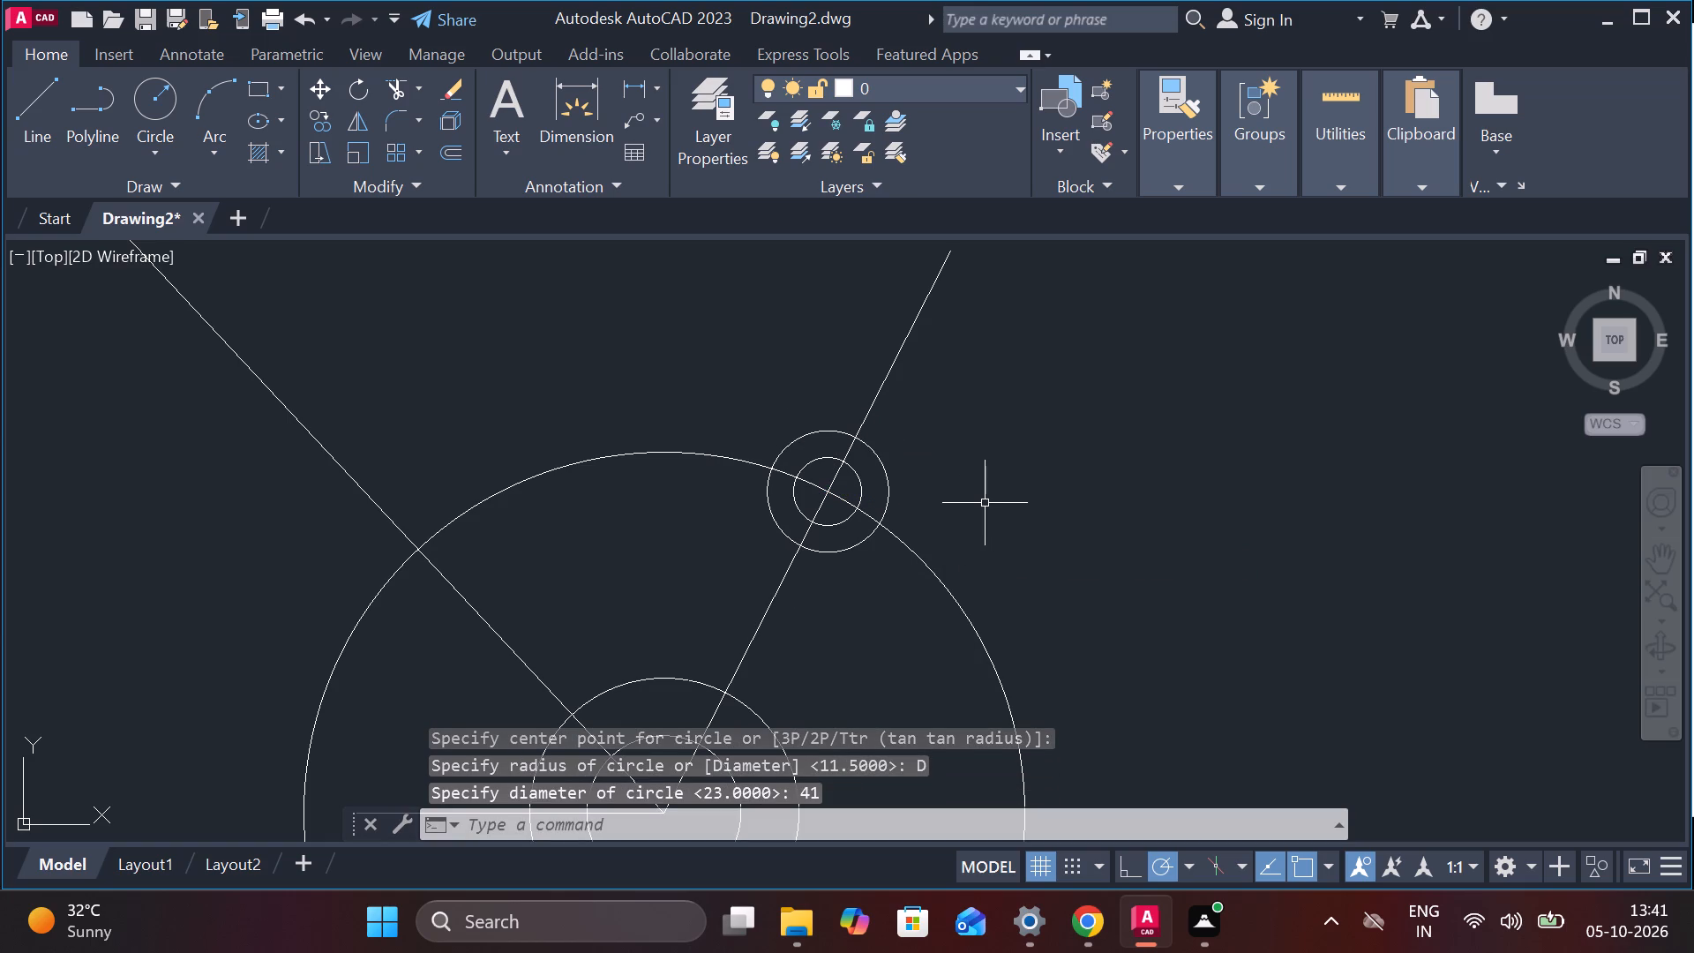
key("Escape")
Draw a circle of diameter 23 centred where the 133° line crosses the radius 122 circle.
scroll(681, 457, "down", 2)
scroll(592, 456, "up", 1)
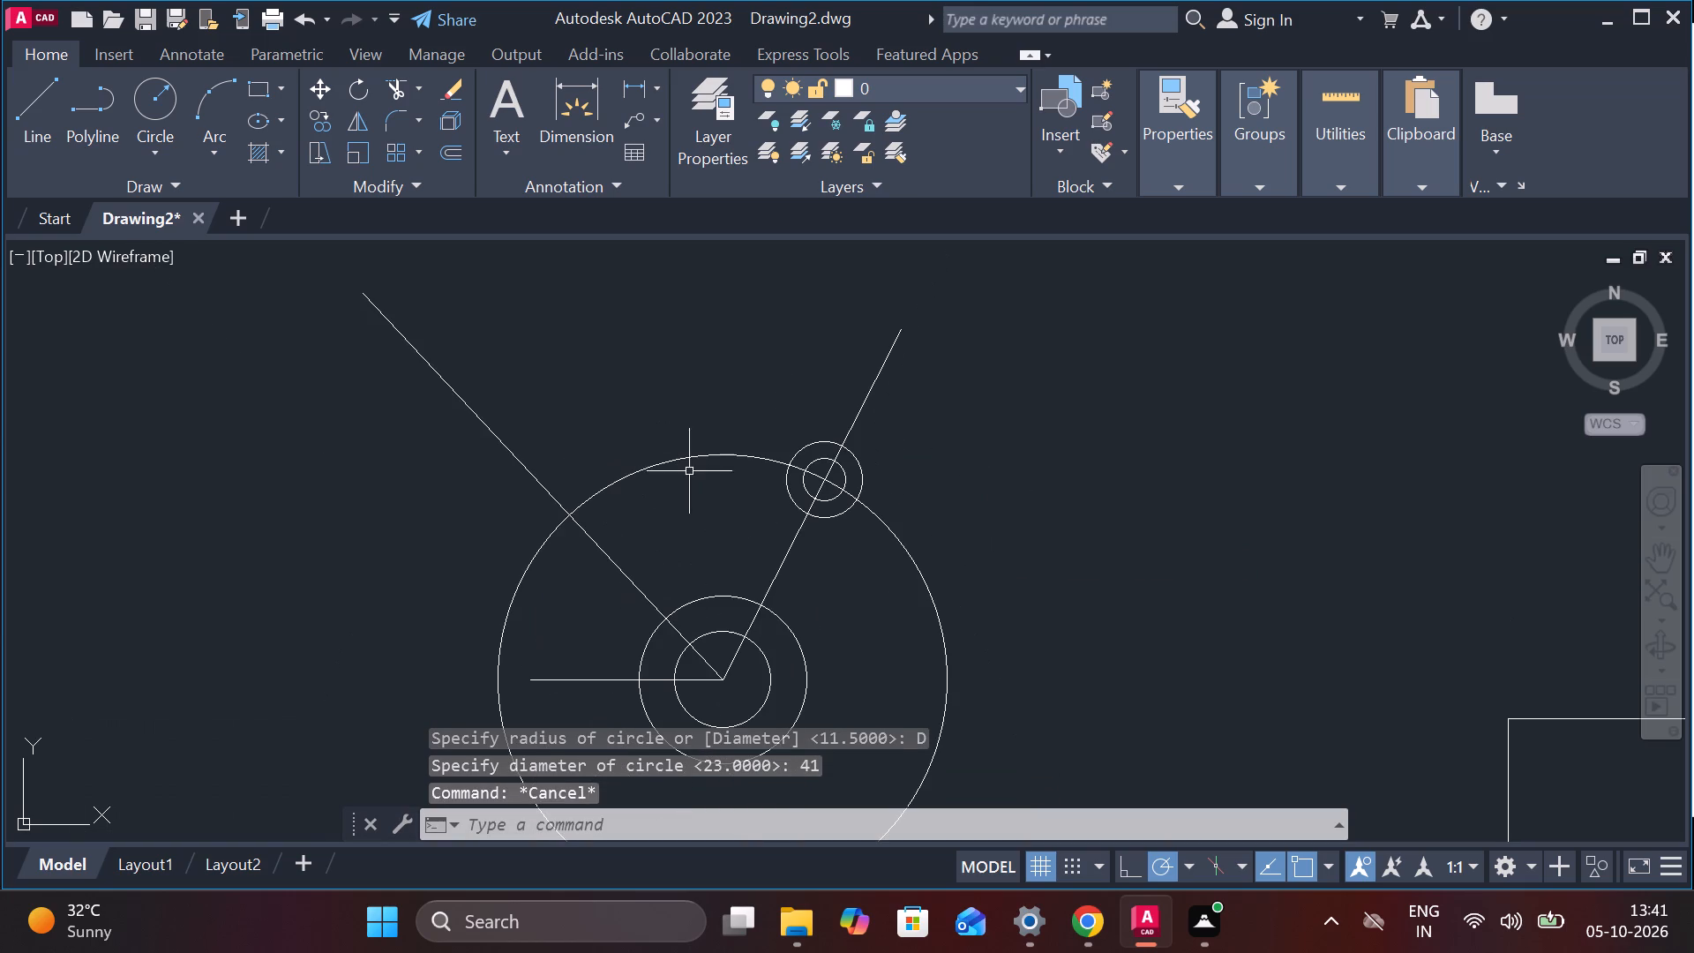
key("space")
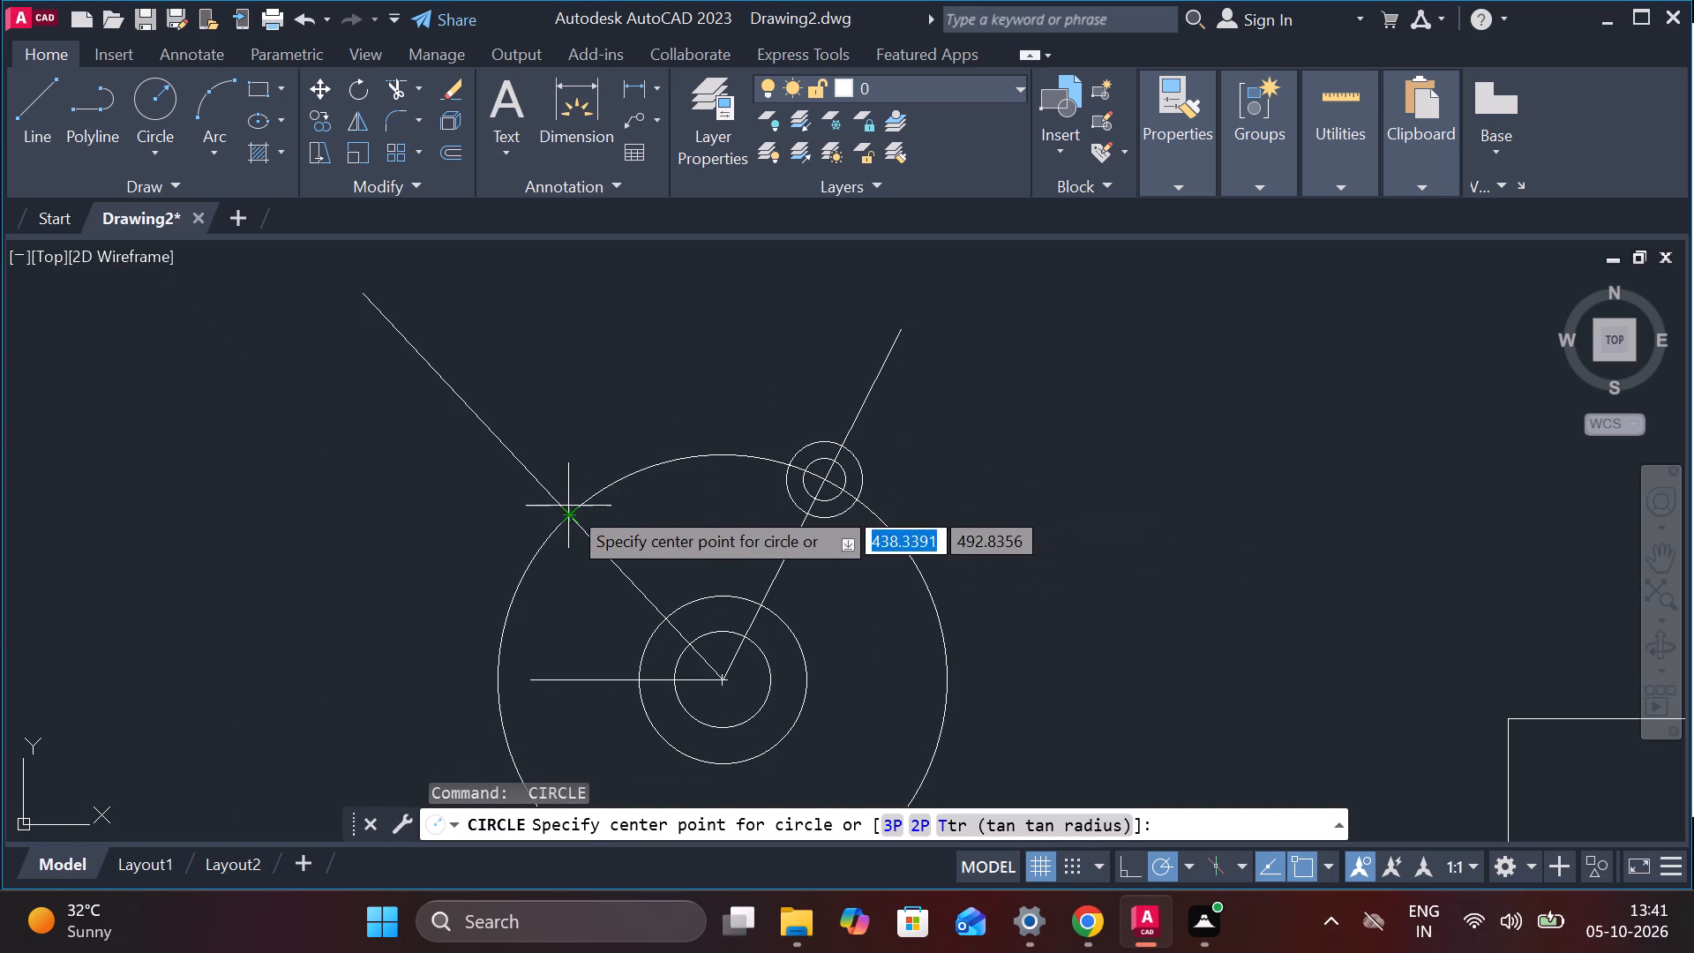
left_click(572, 519)
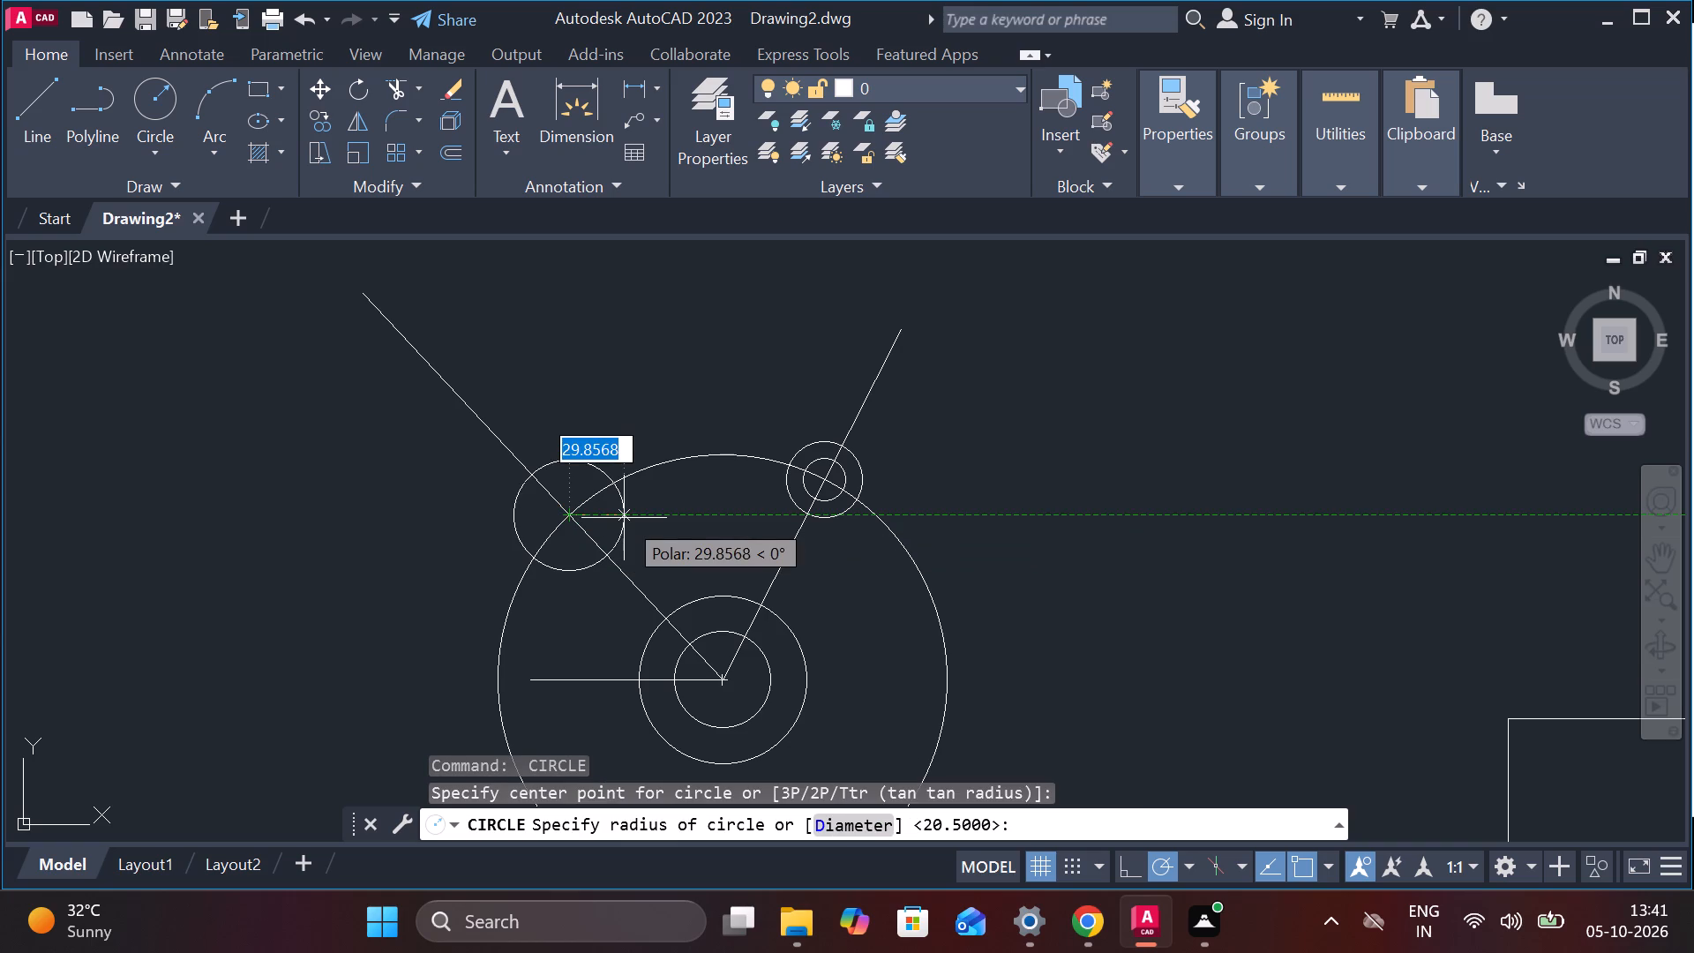
key("d")
key("Return")
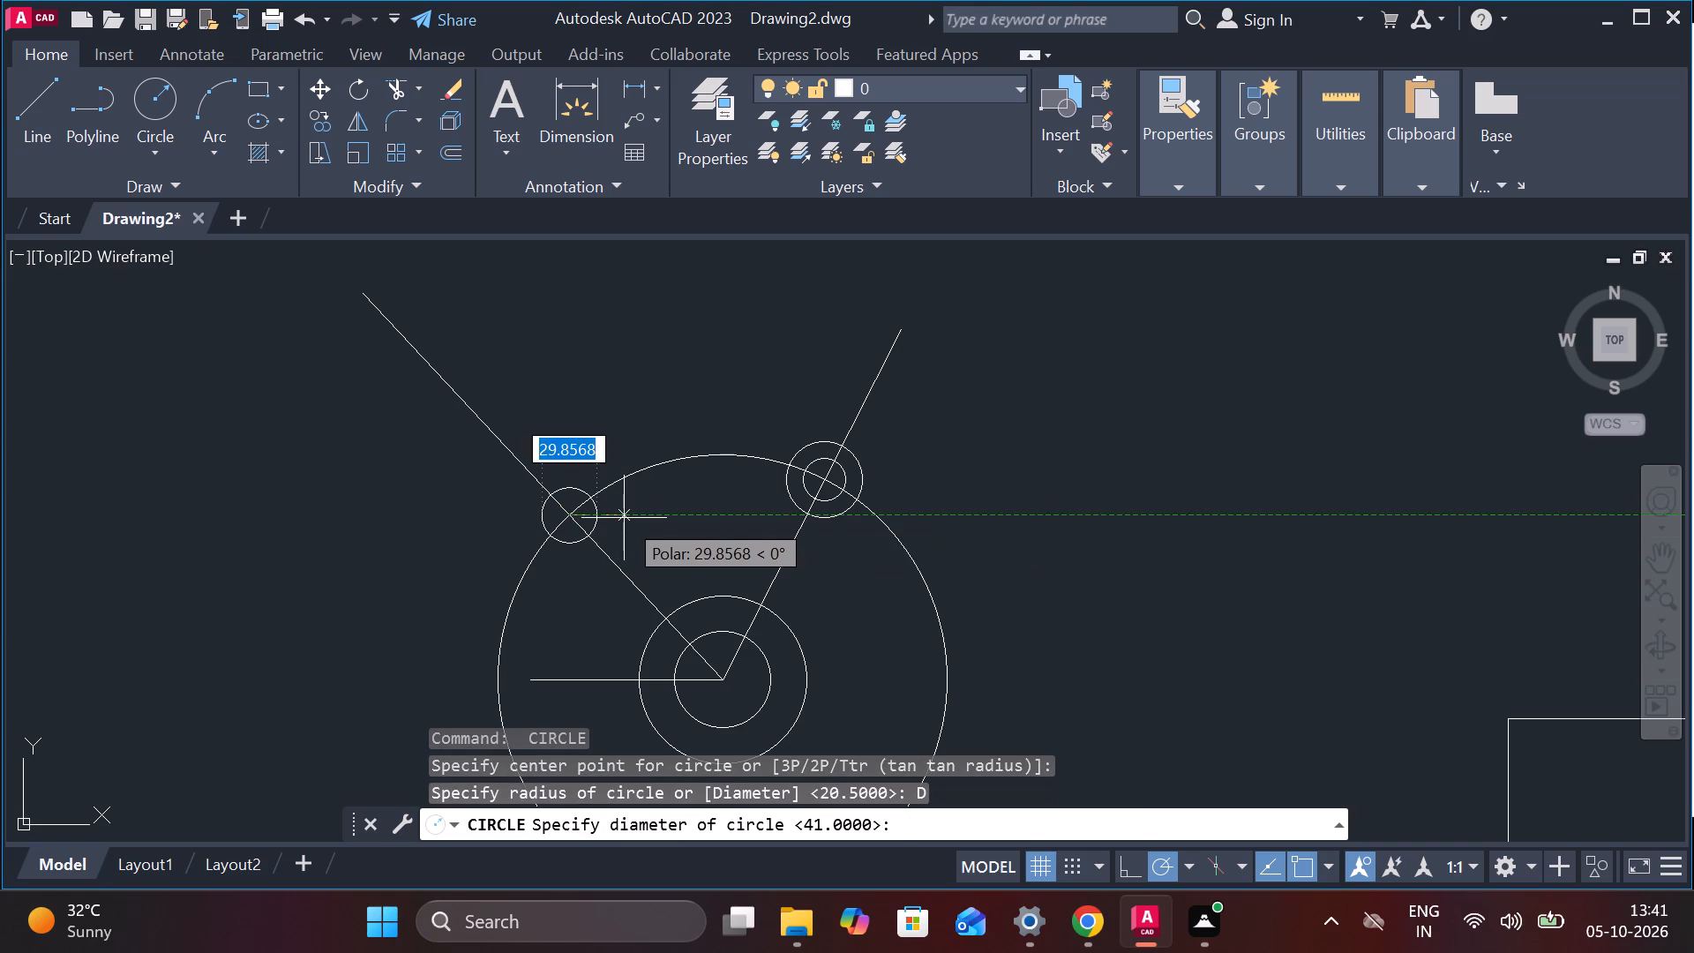
type("23")
key("Return")
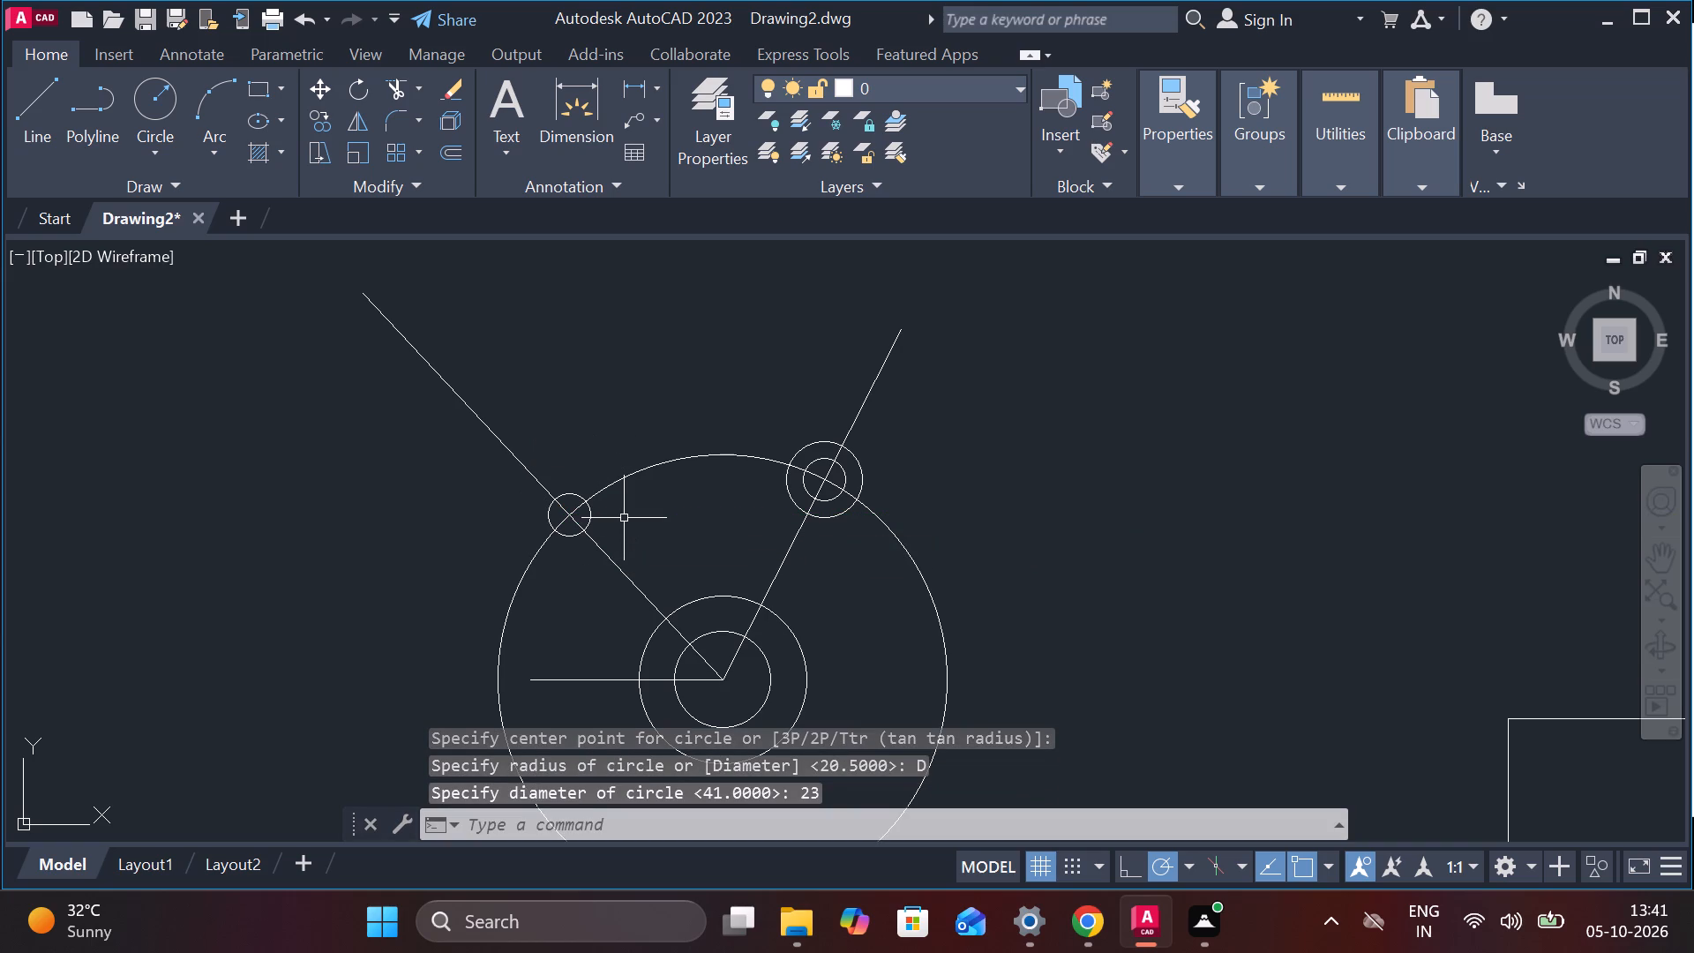
Draw a circle of diameter 41 concentric with the small circle on the 133° line.
key("space")
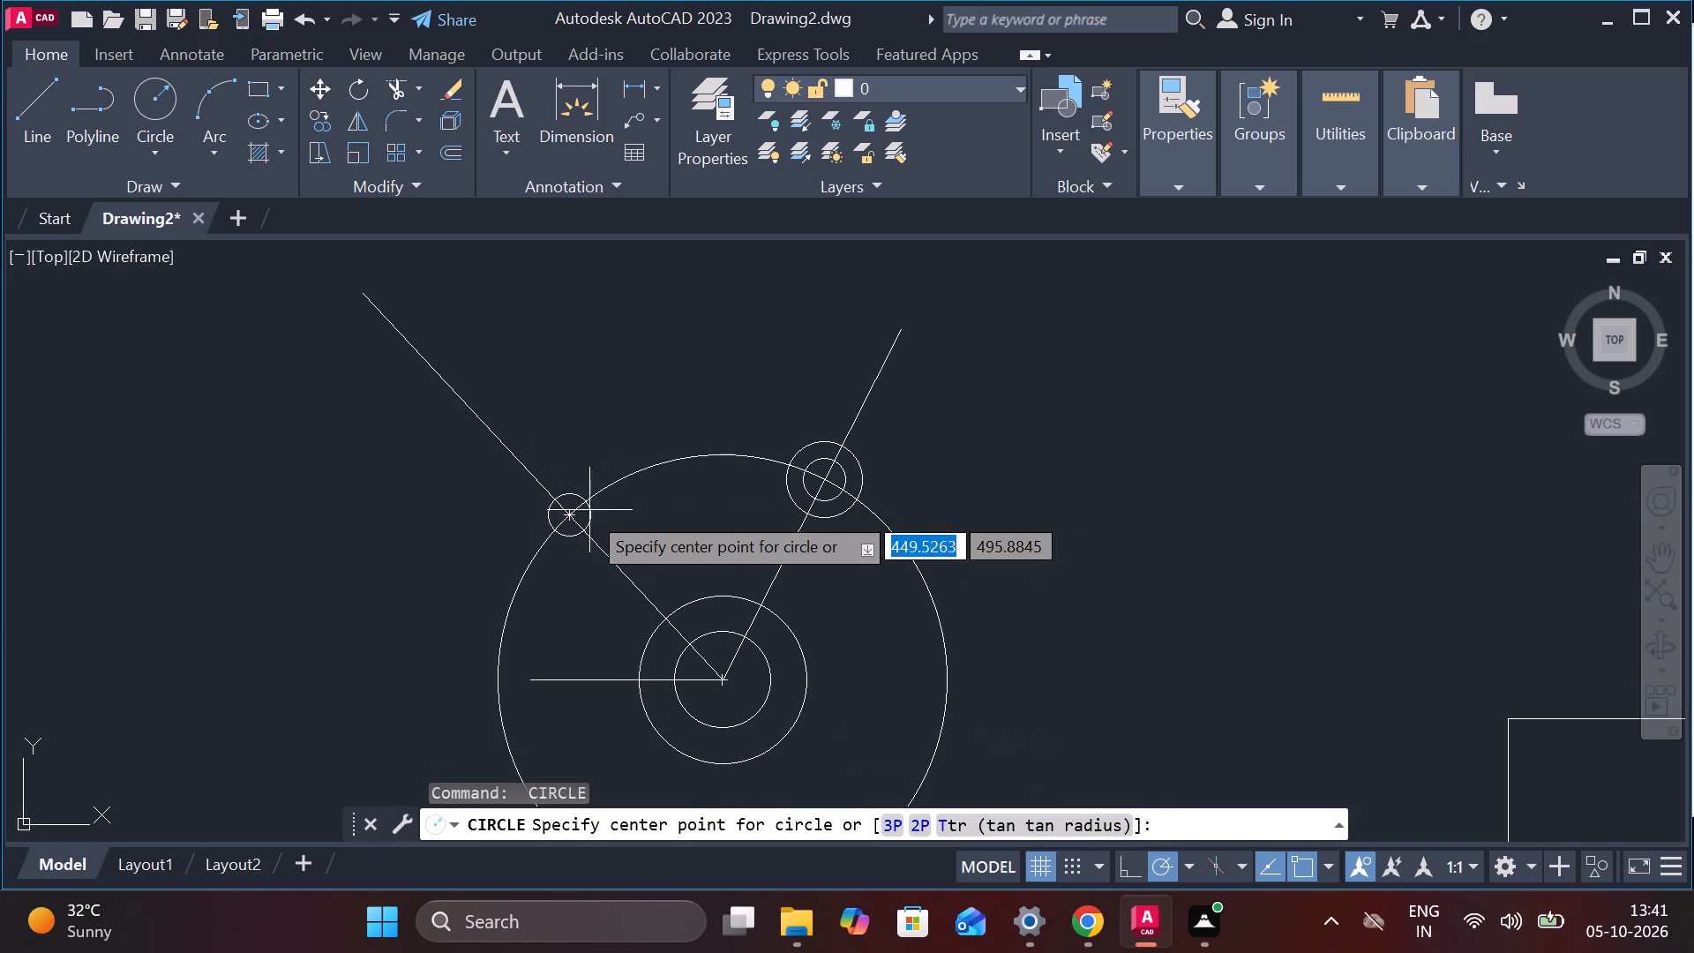
left_click(565, 512)
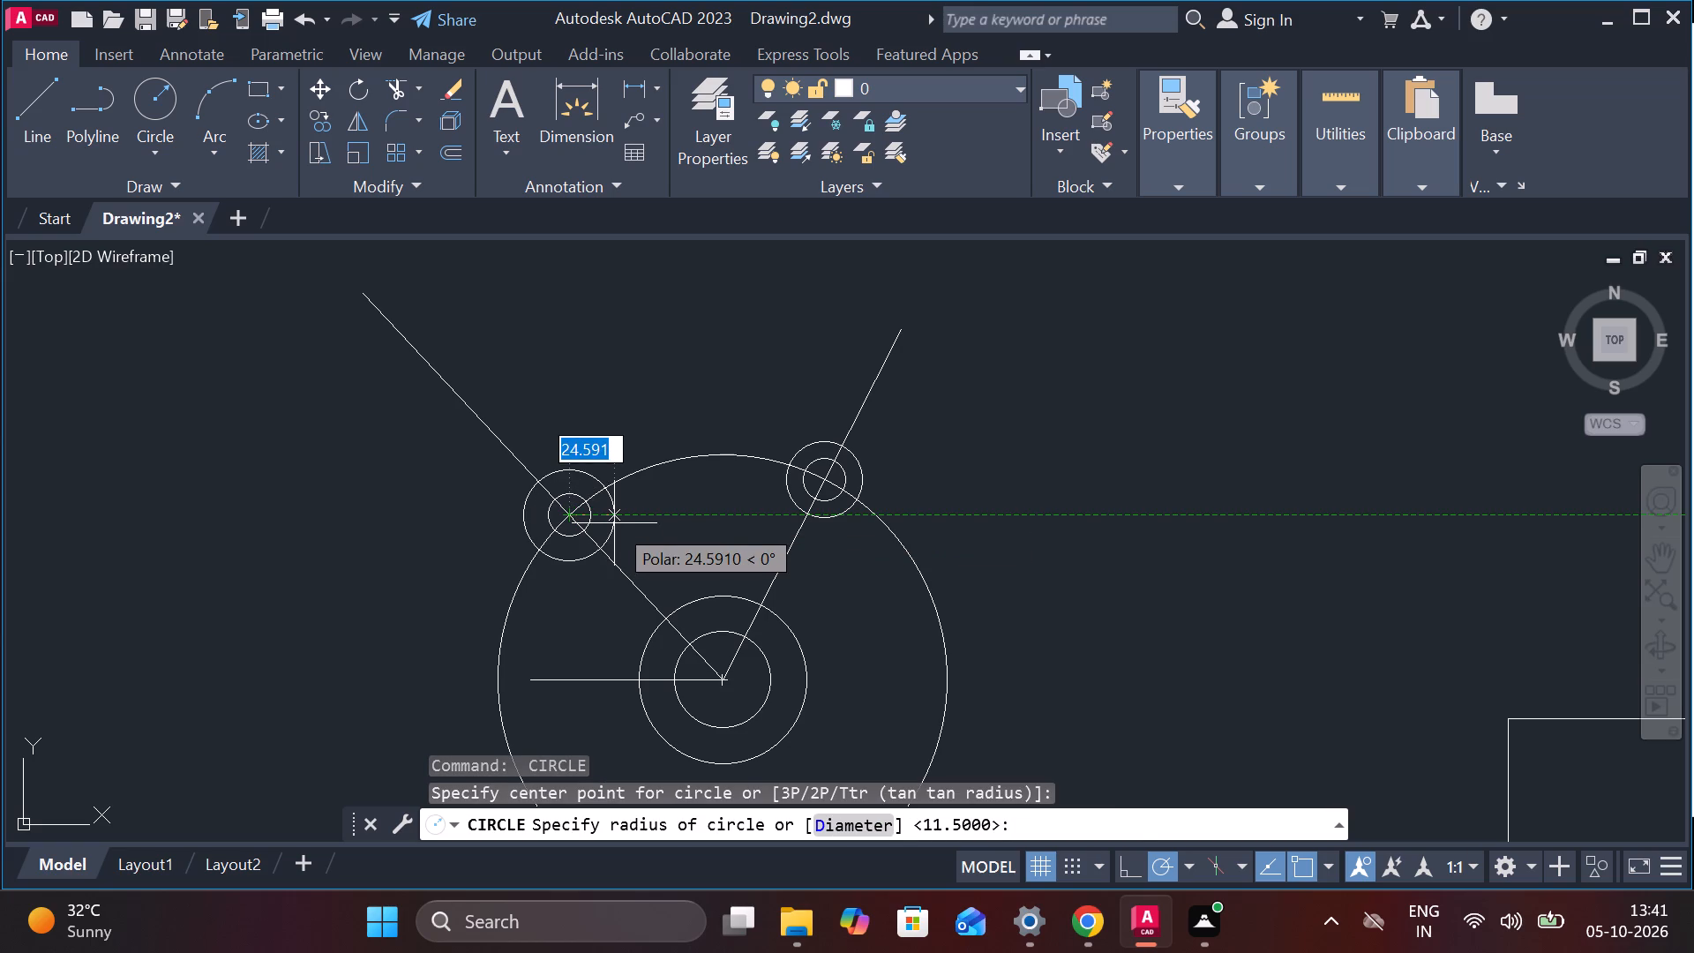
key("d")
key("Return")
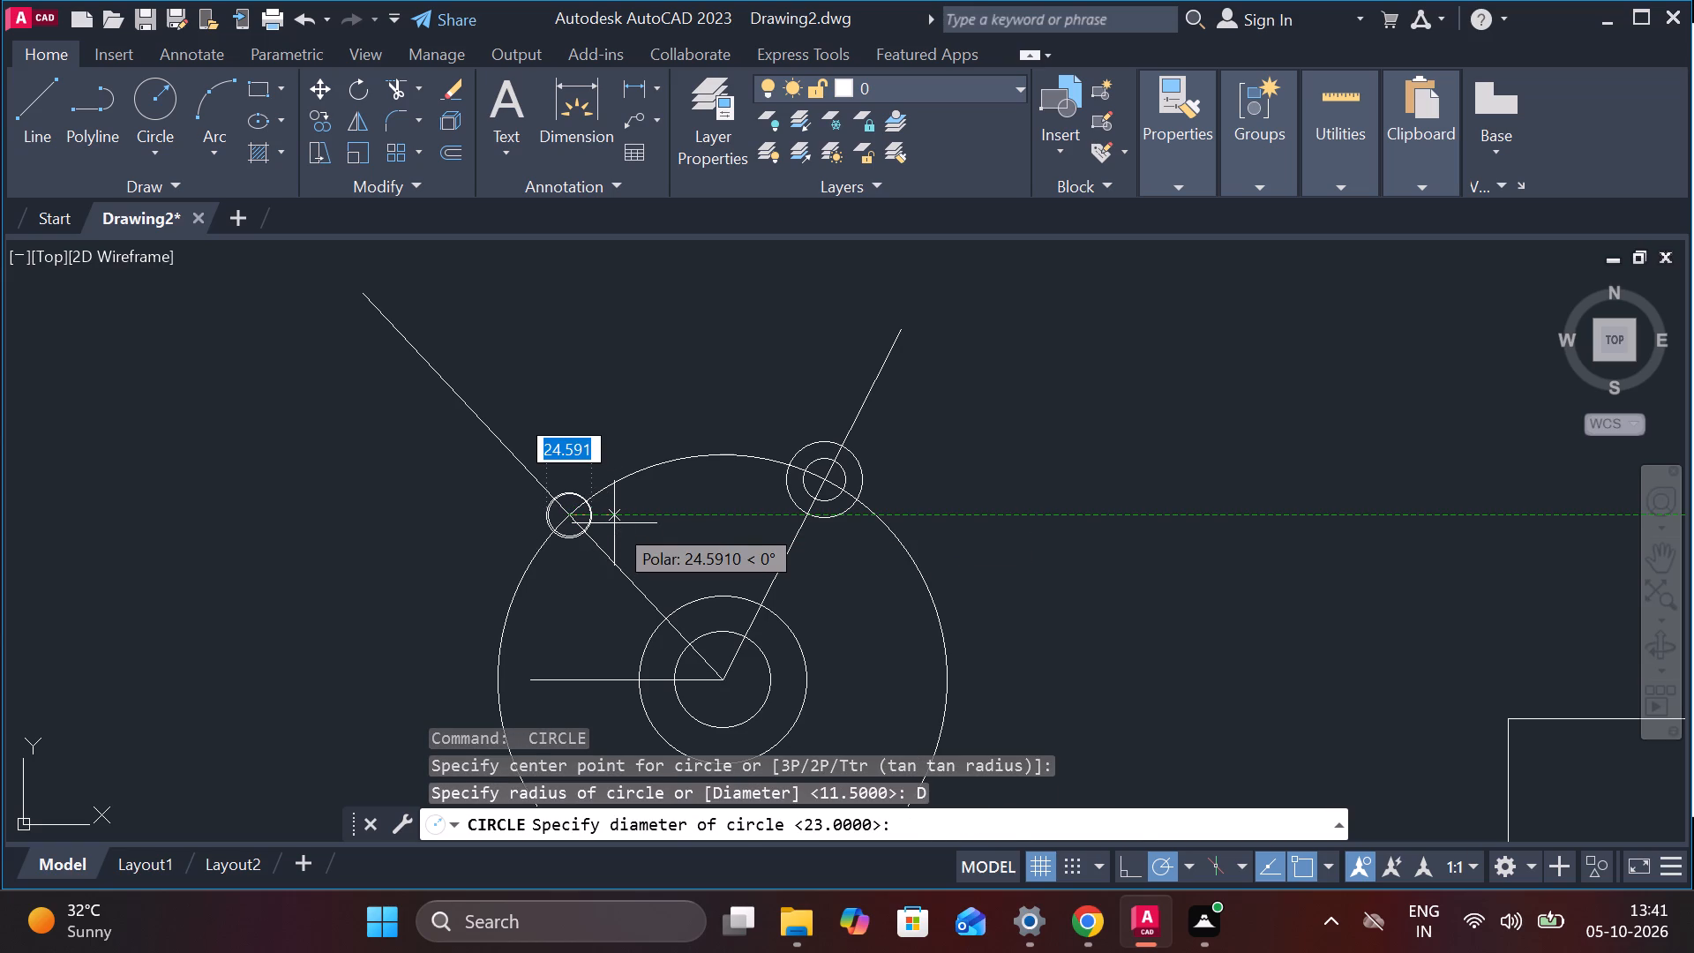
type("41")
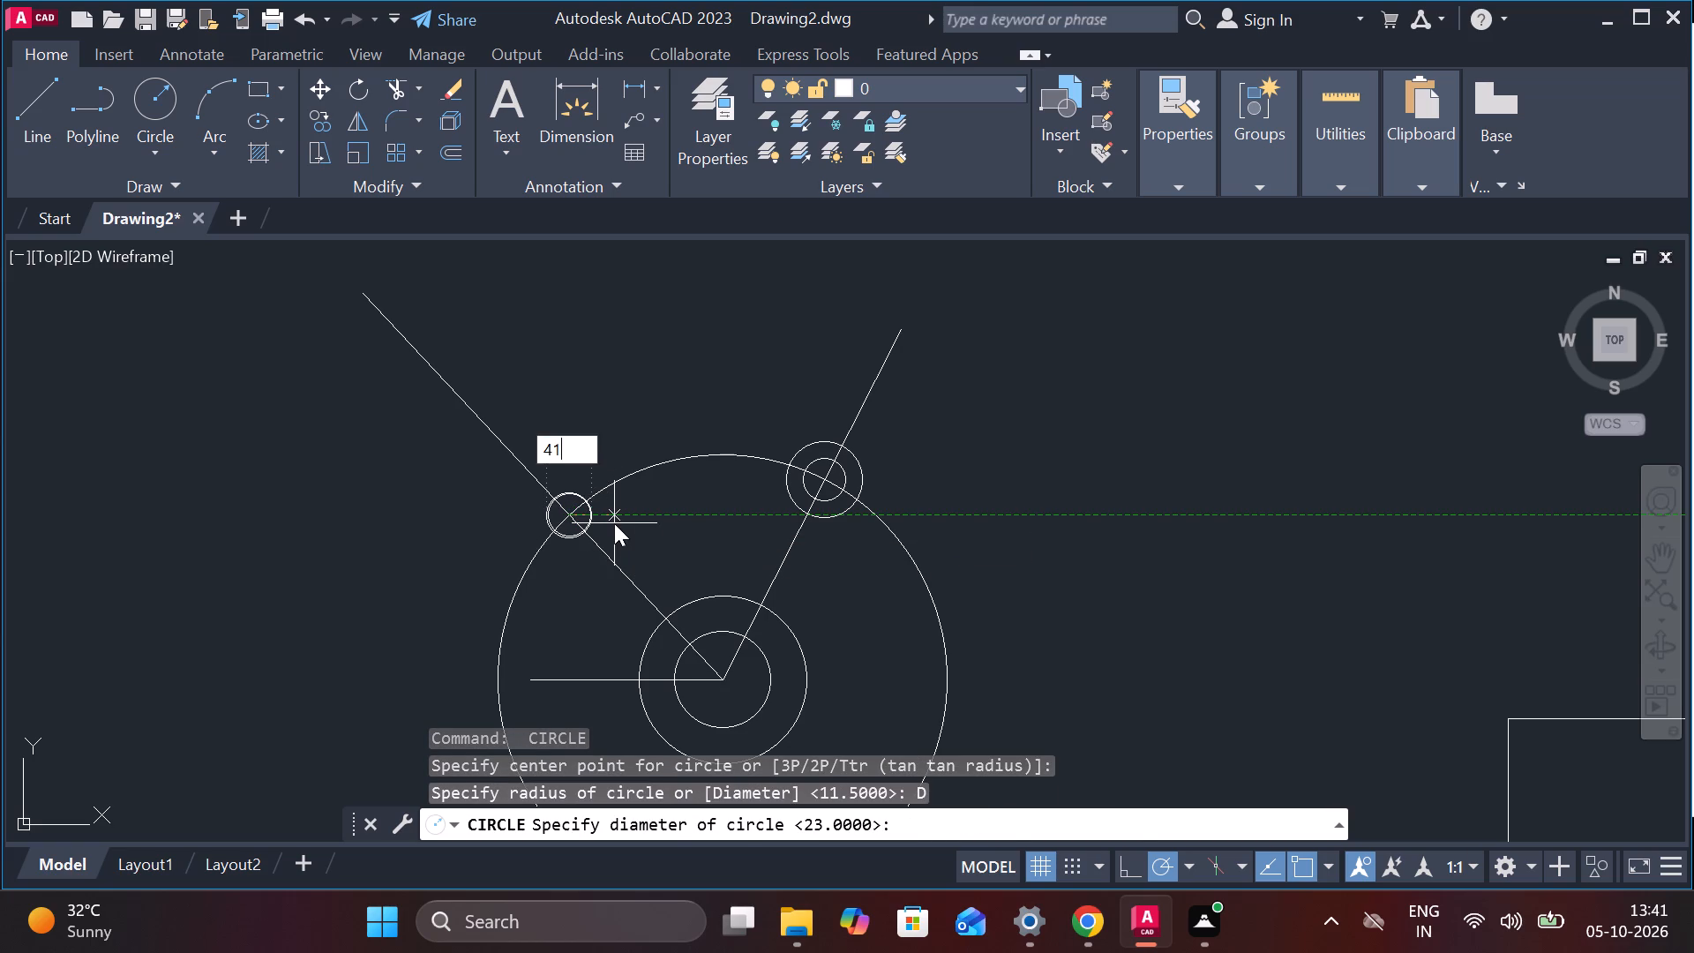
key("Return")
key("Escape")
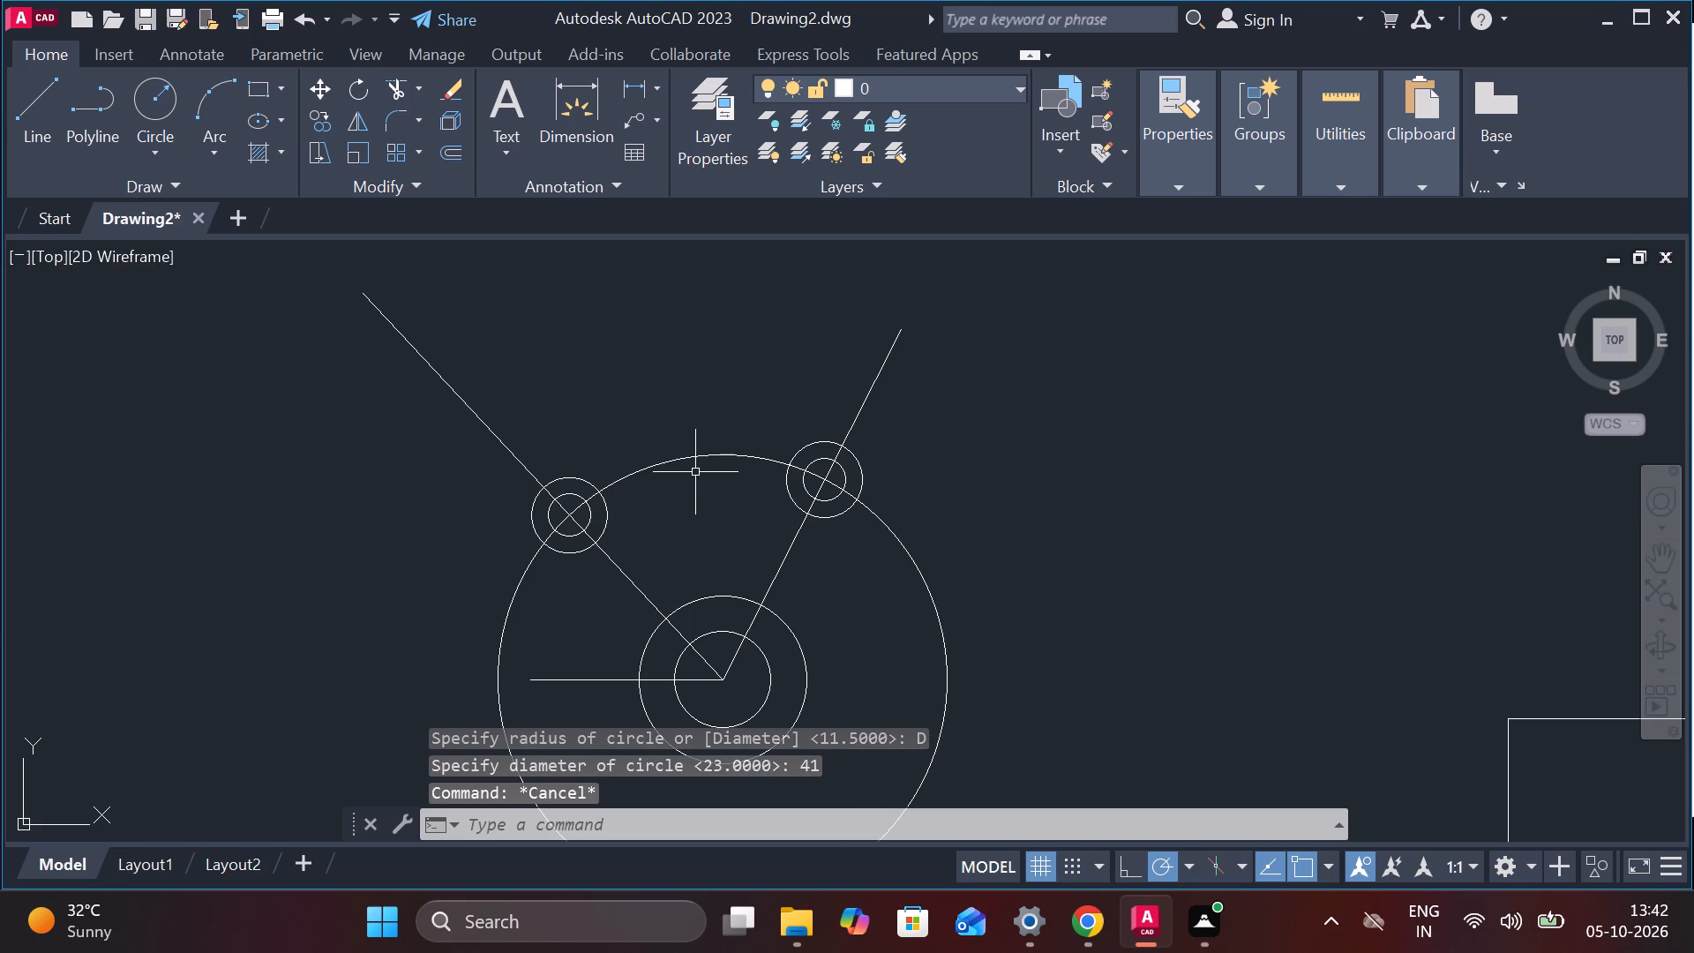
Trim away the lower part of the radius 122 circle, keeping the upper arc that joins the two pairs of small circles.
type("TR")
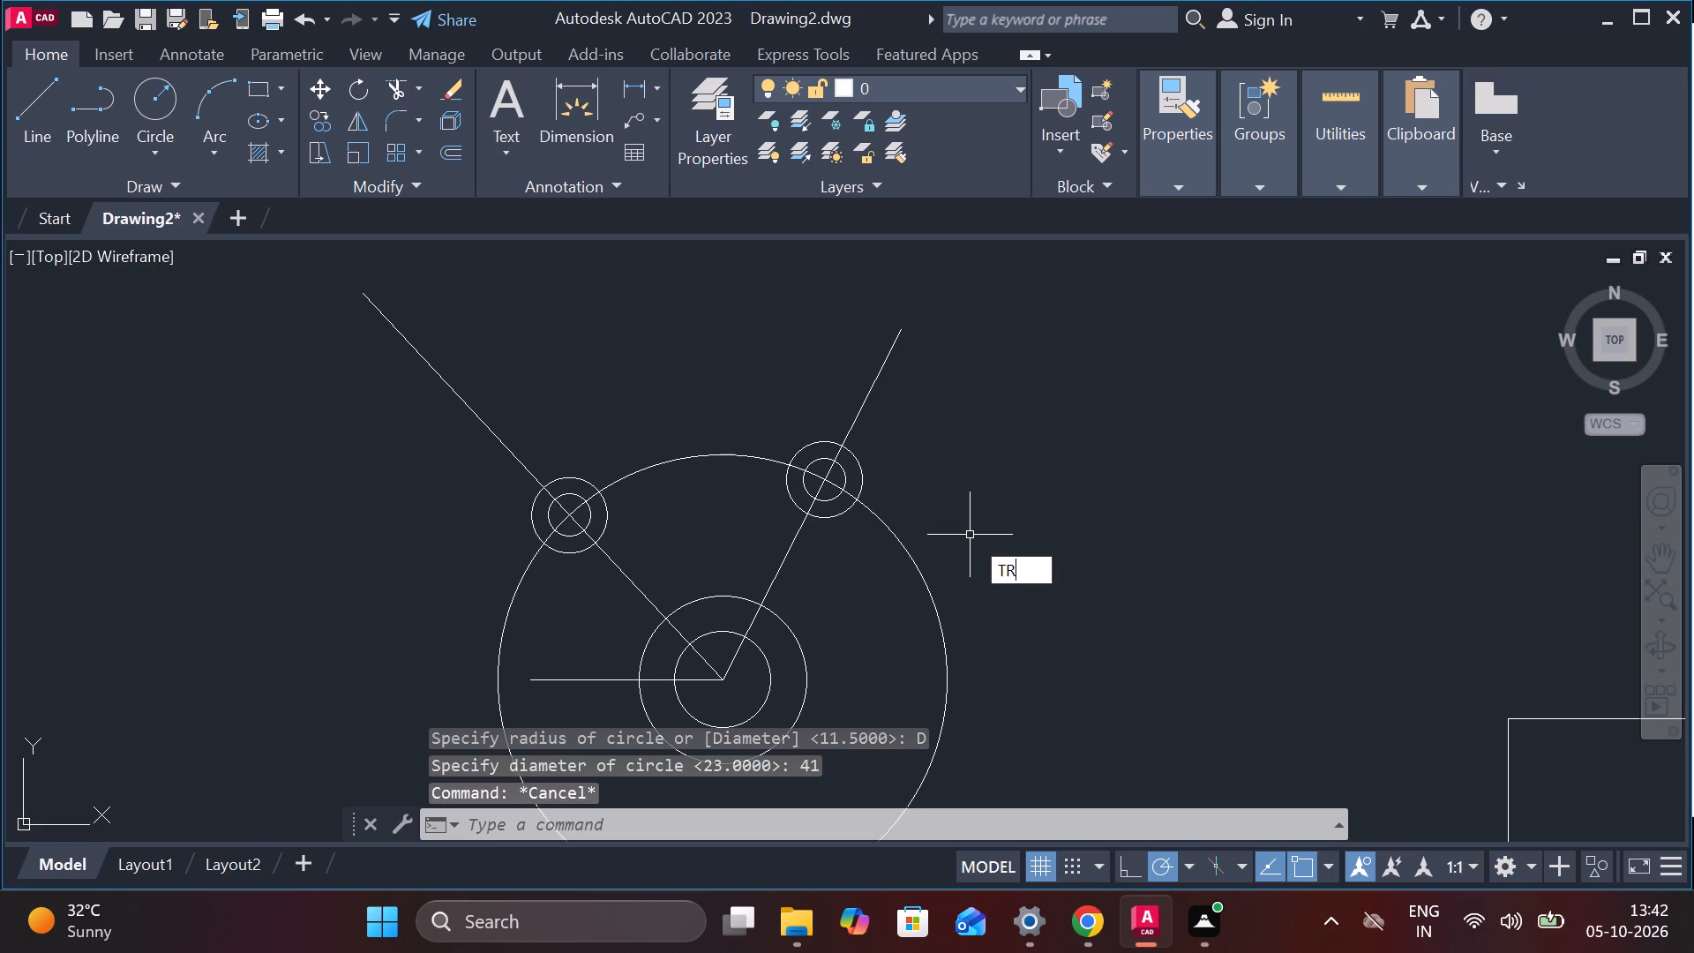
key("Return")
left_click_drag(923, 537, 871, 590)
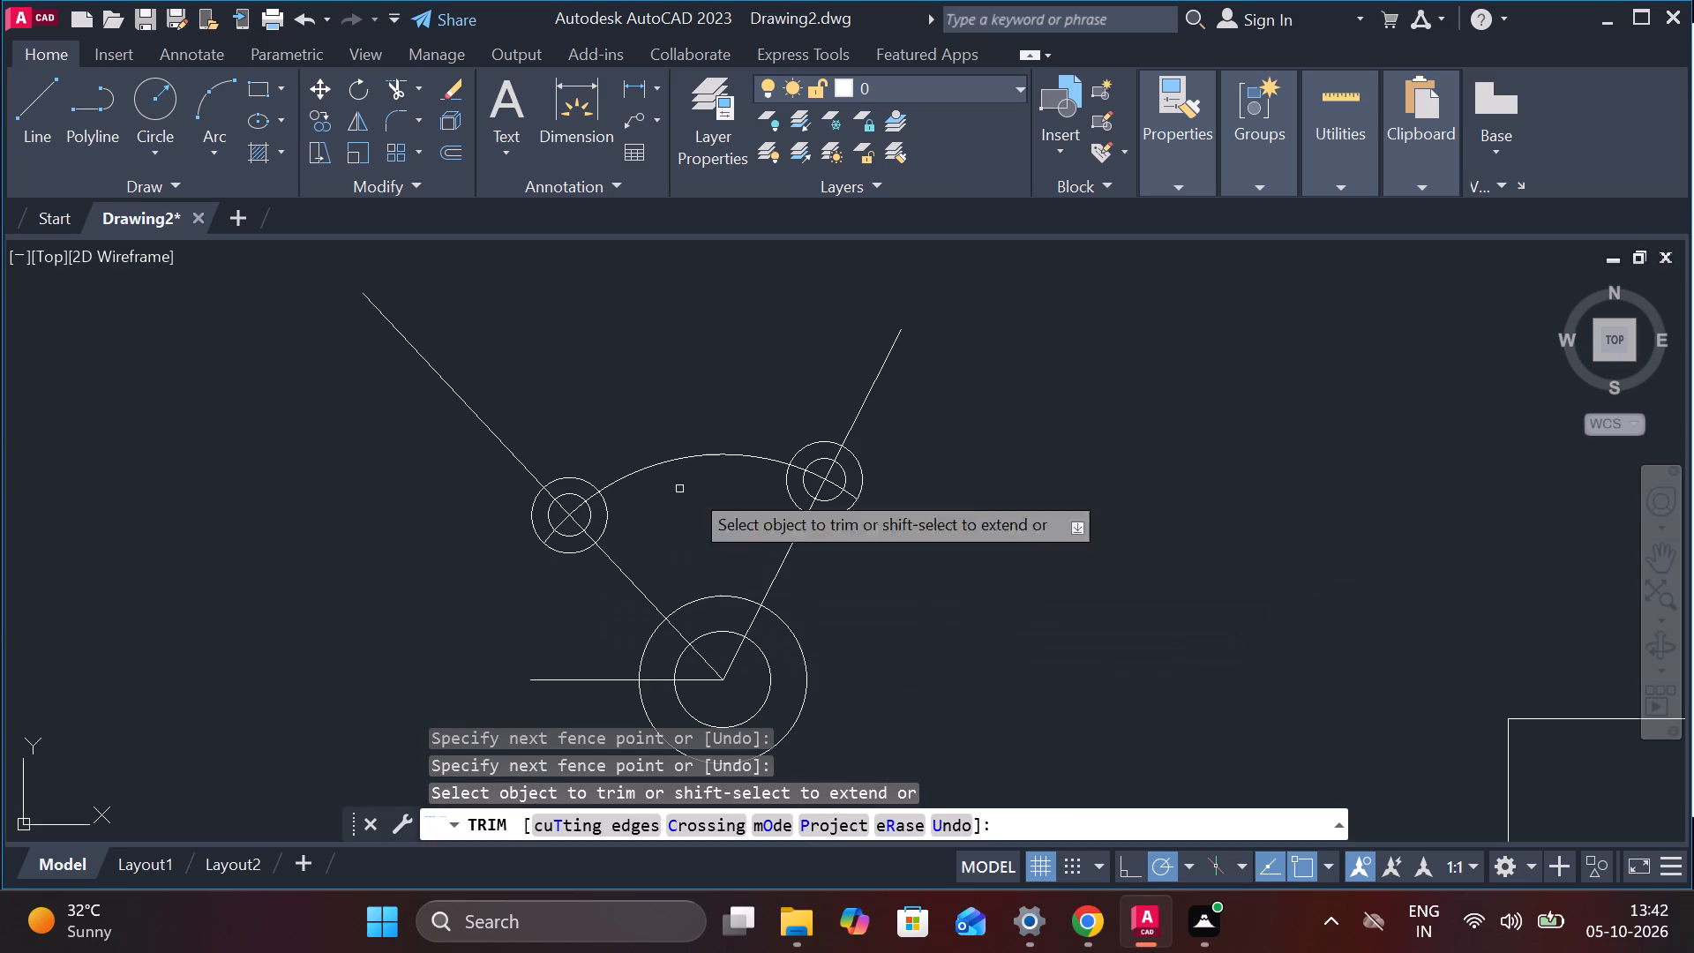
key("Escape")
In the drafting options, make the AutoSnap marker slightly larger and the aperture slightly smaller, and apply the changes.
type("OP")
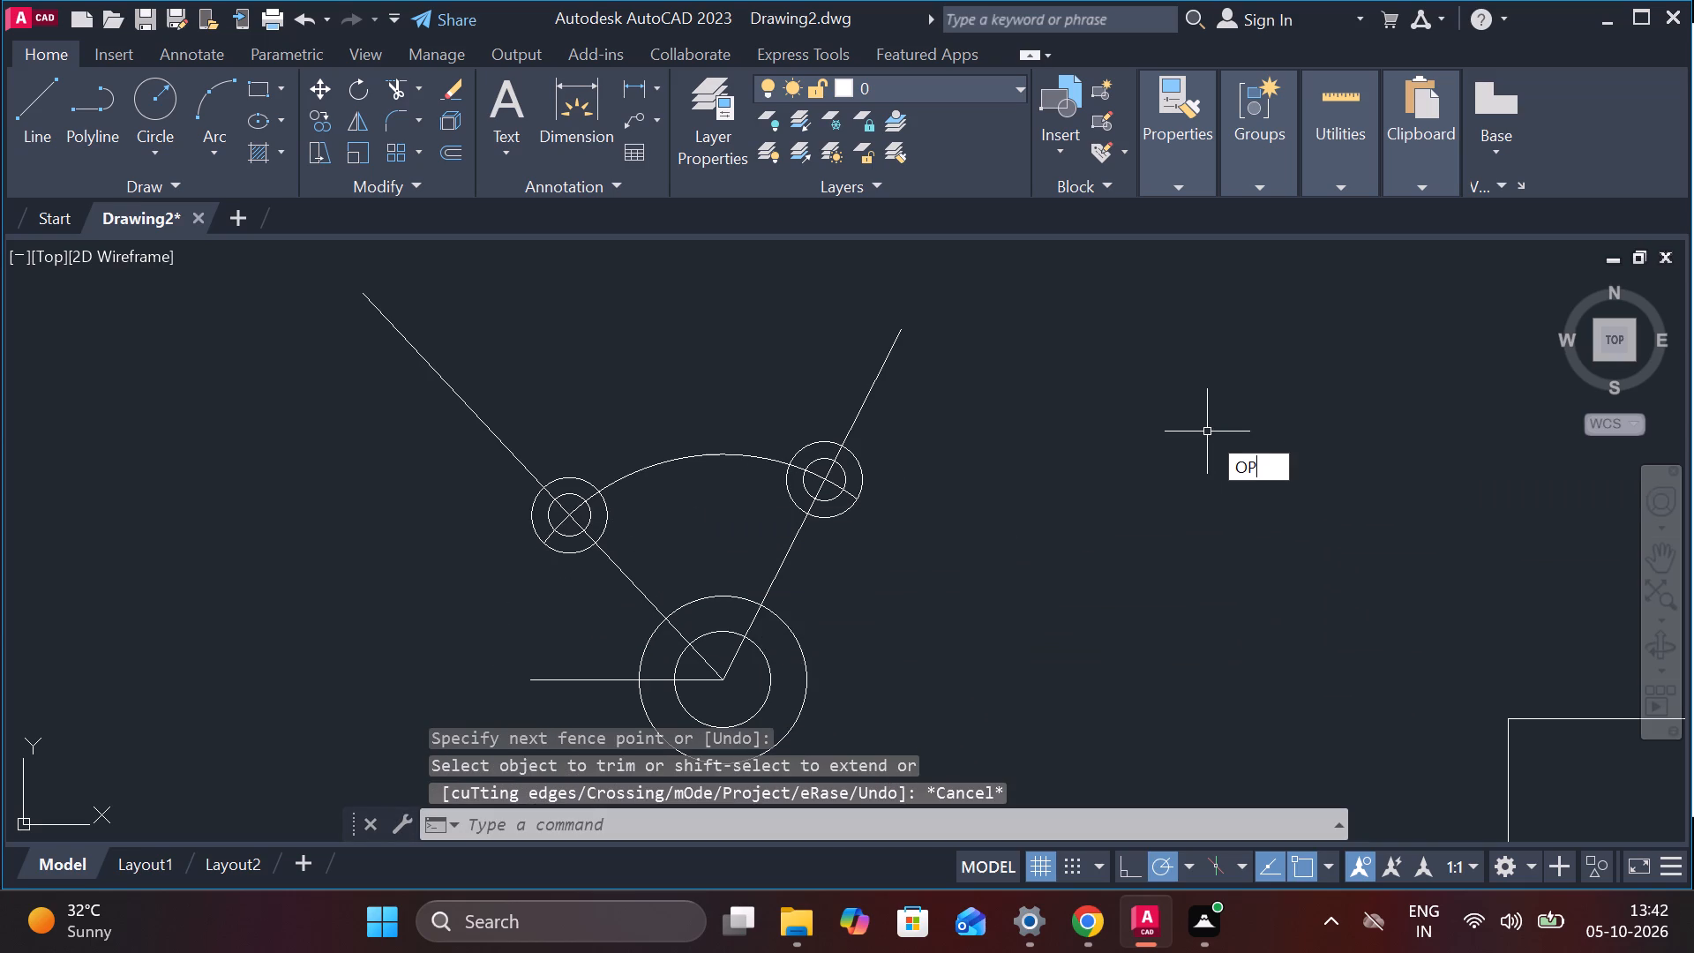
left_click(1295, 492)
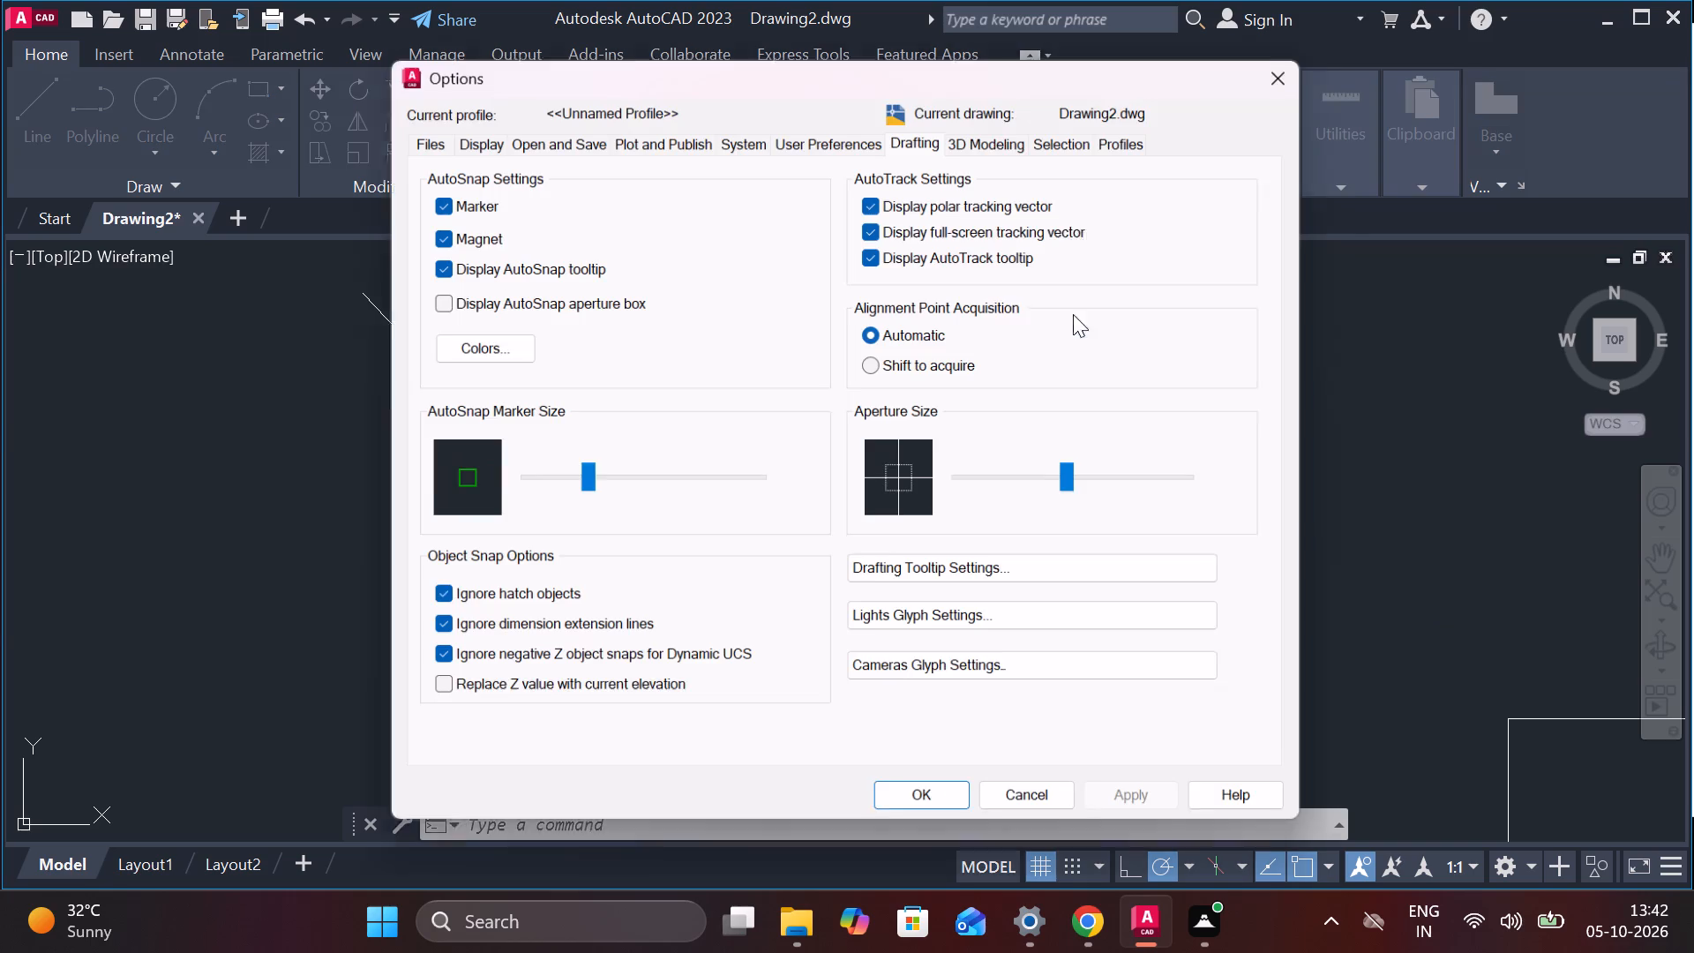
left_click(998, 137)
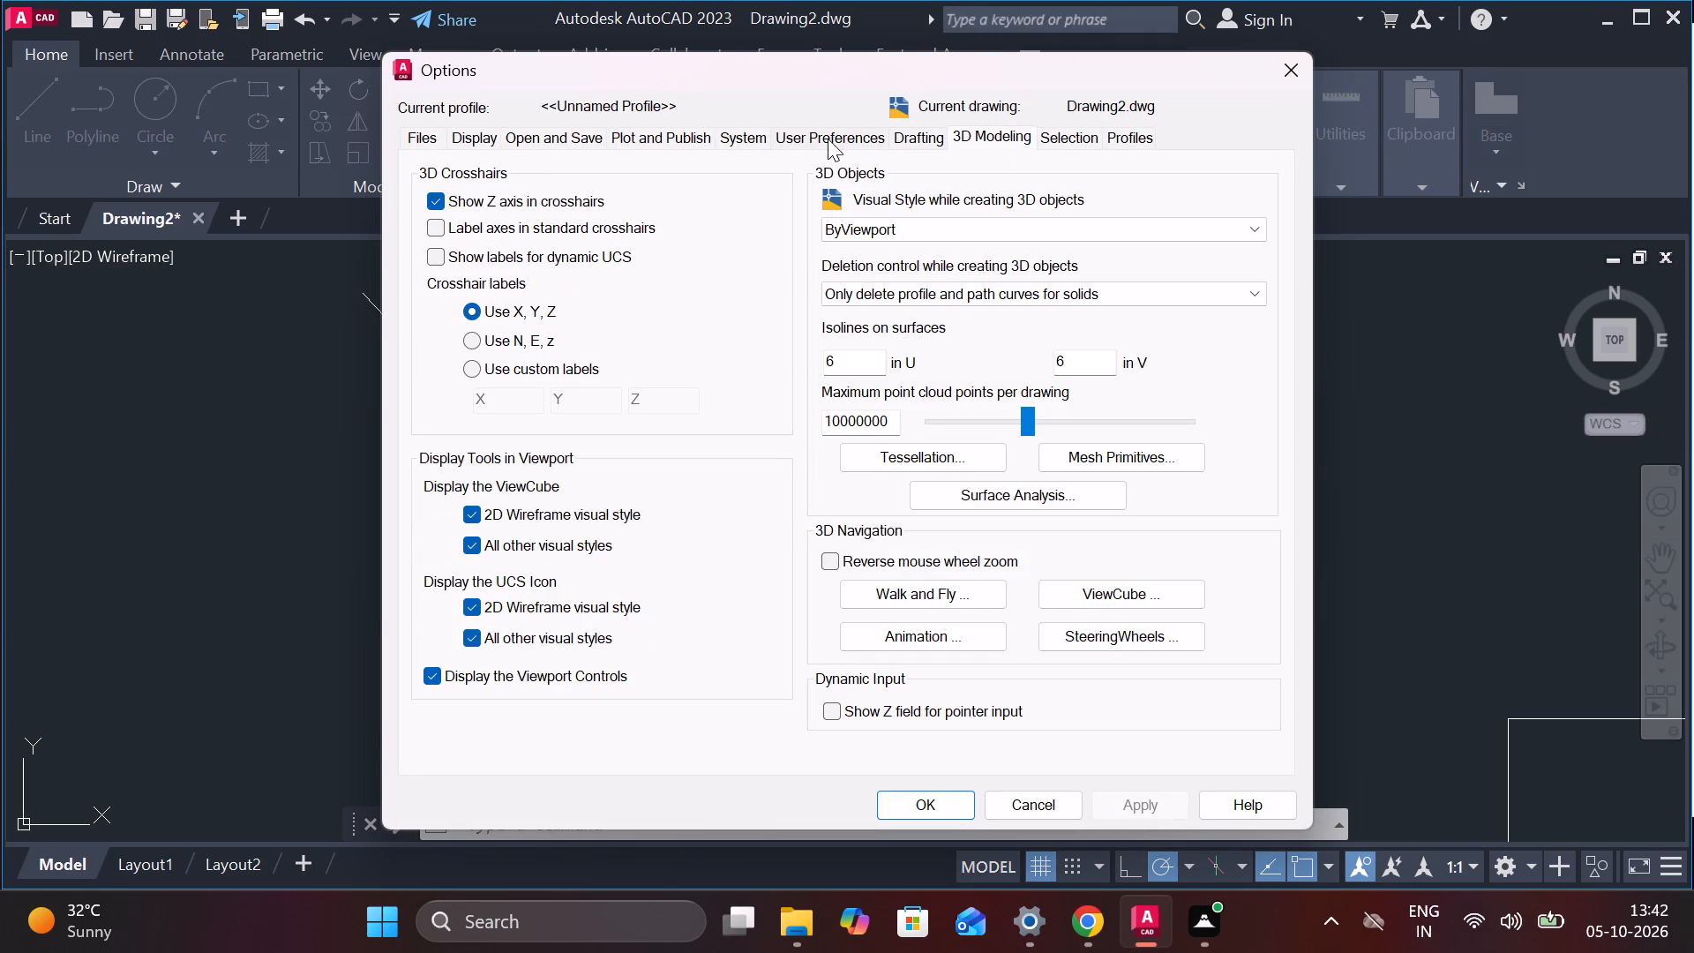
left_click(819, 137)
left_click(918, 141)
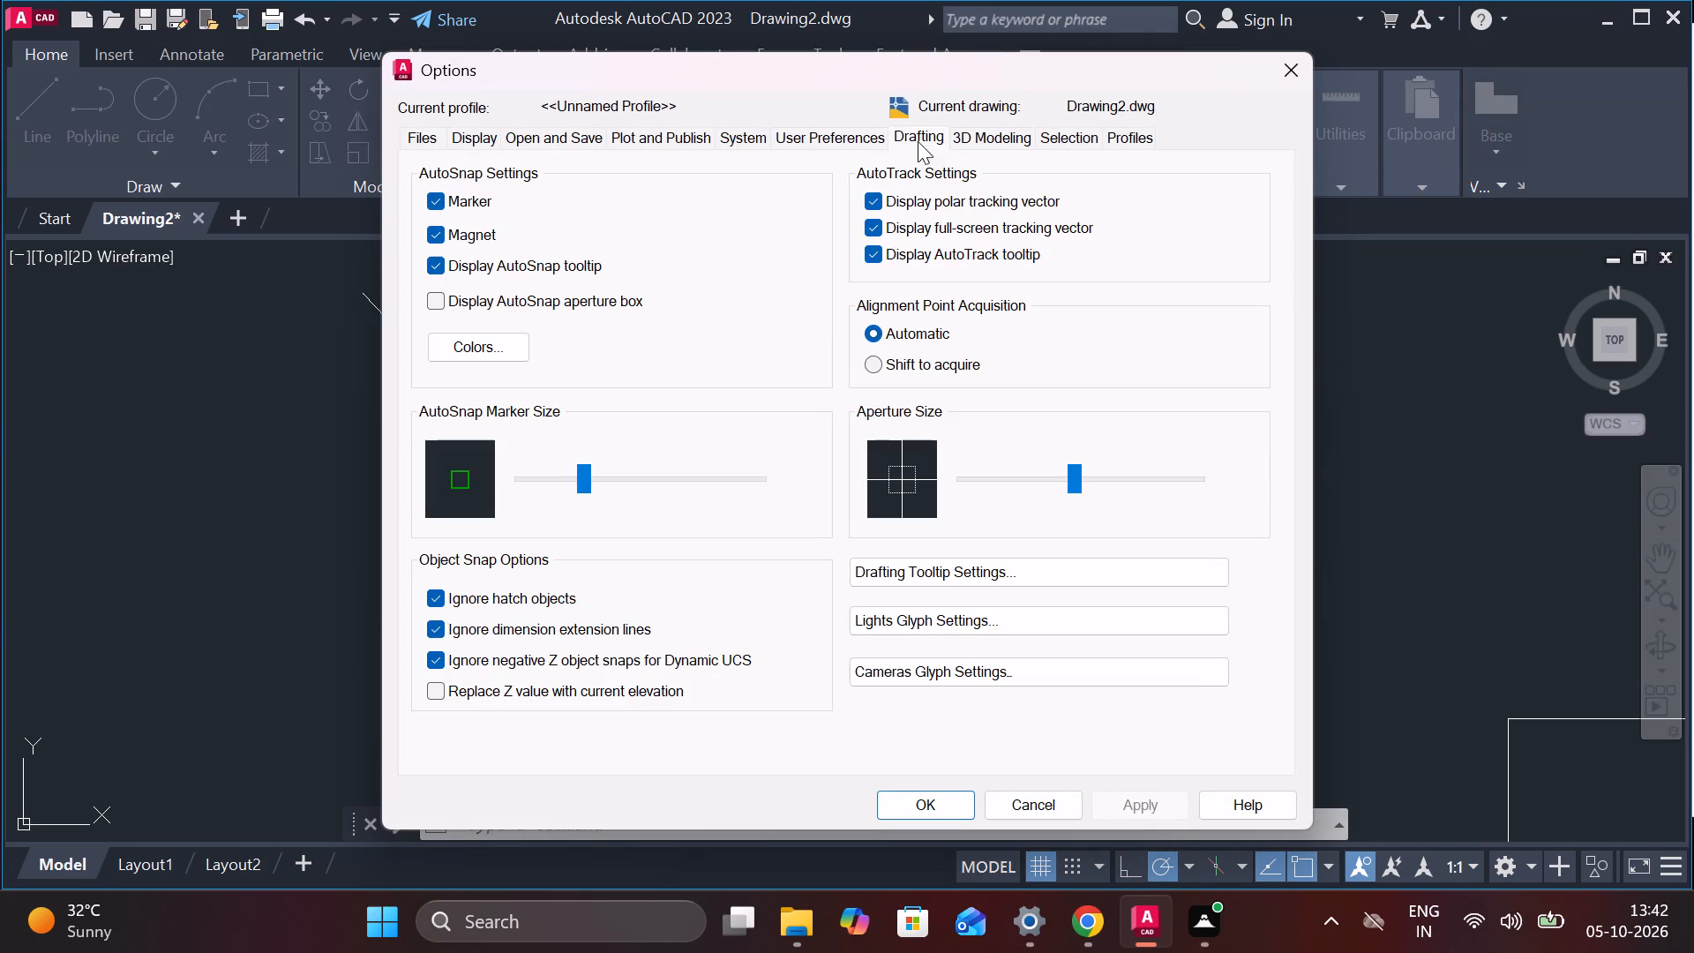
left_click_drag(1076, 478, 1068, 478)
left_click_drag(1068, 478, 949, 490)
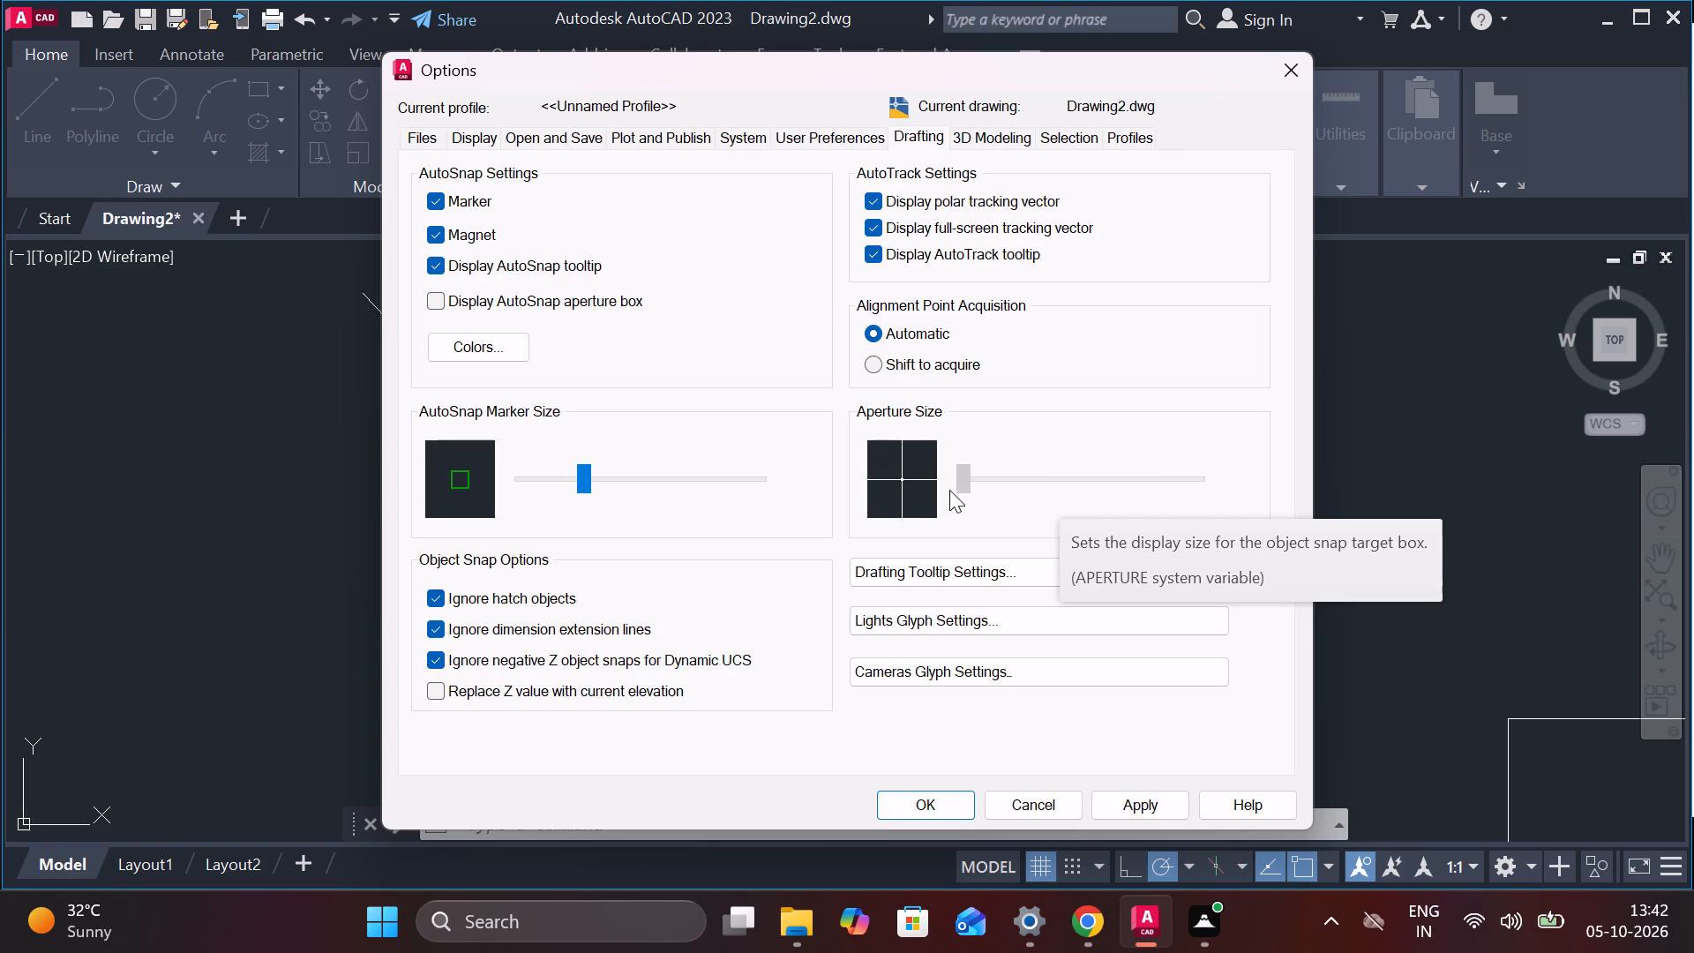
left_click_drag(949, 490, 1025, 489)
left_click_drag(580, 478, 663, 478)
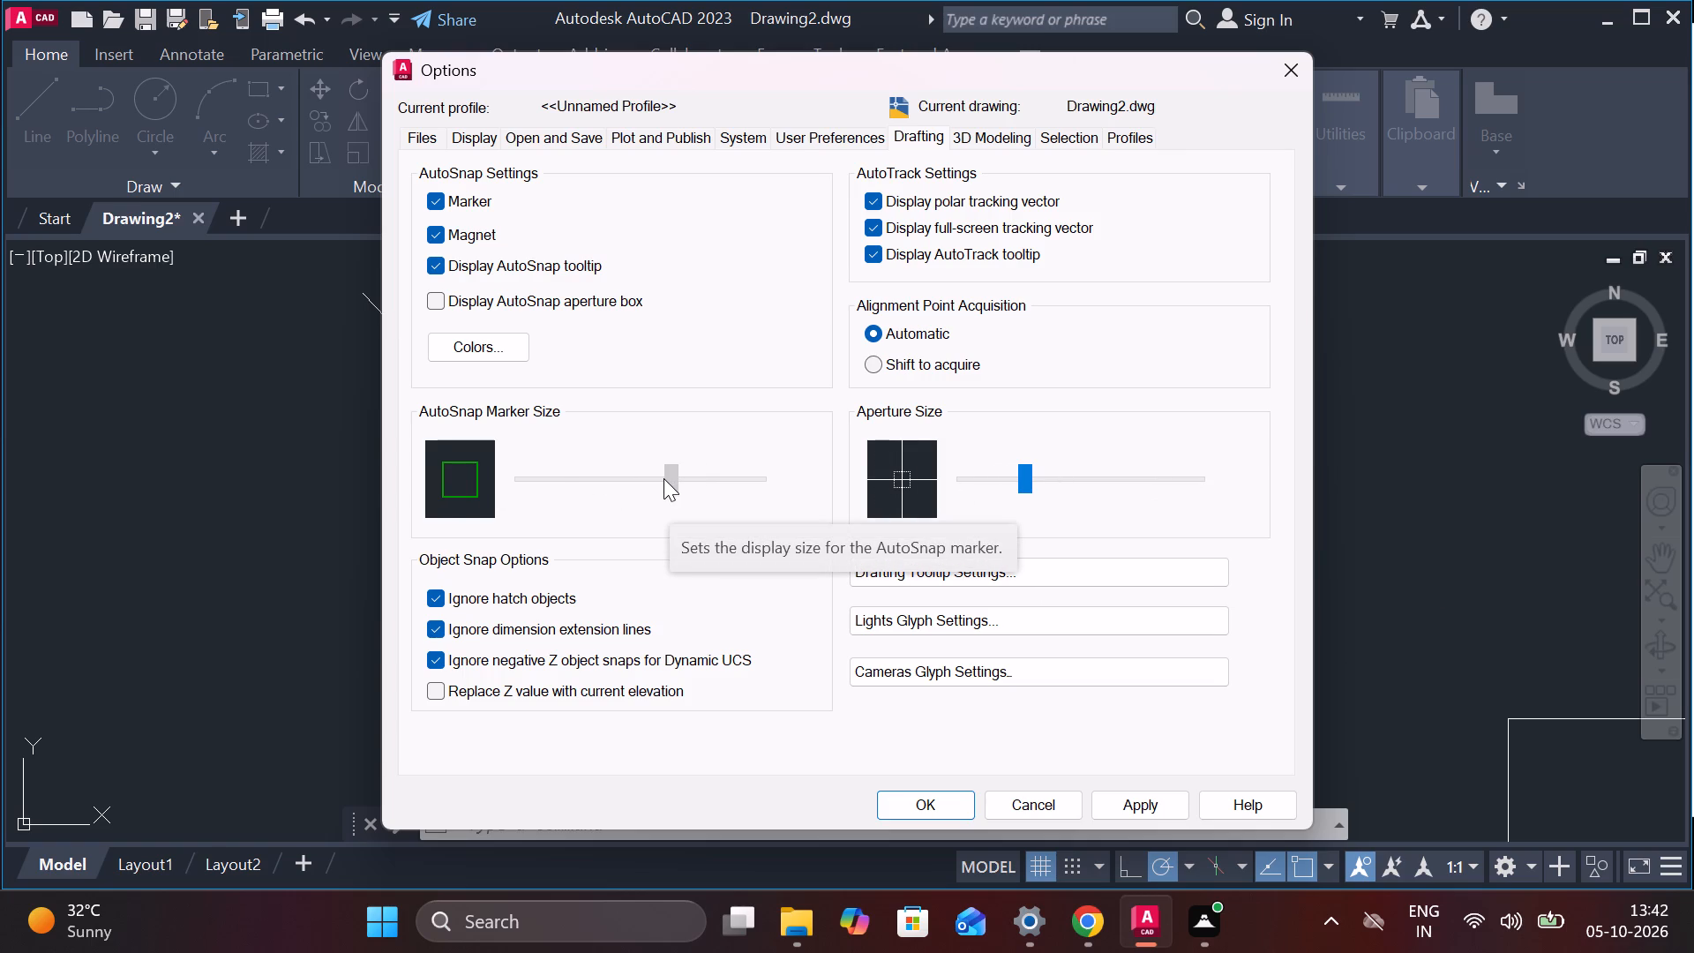
left_click_drag(663, 478, 598, 479)
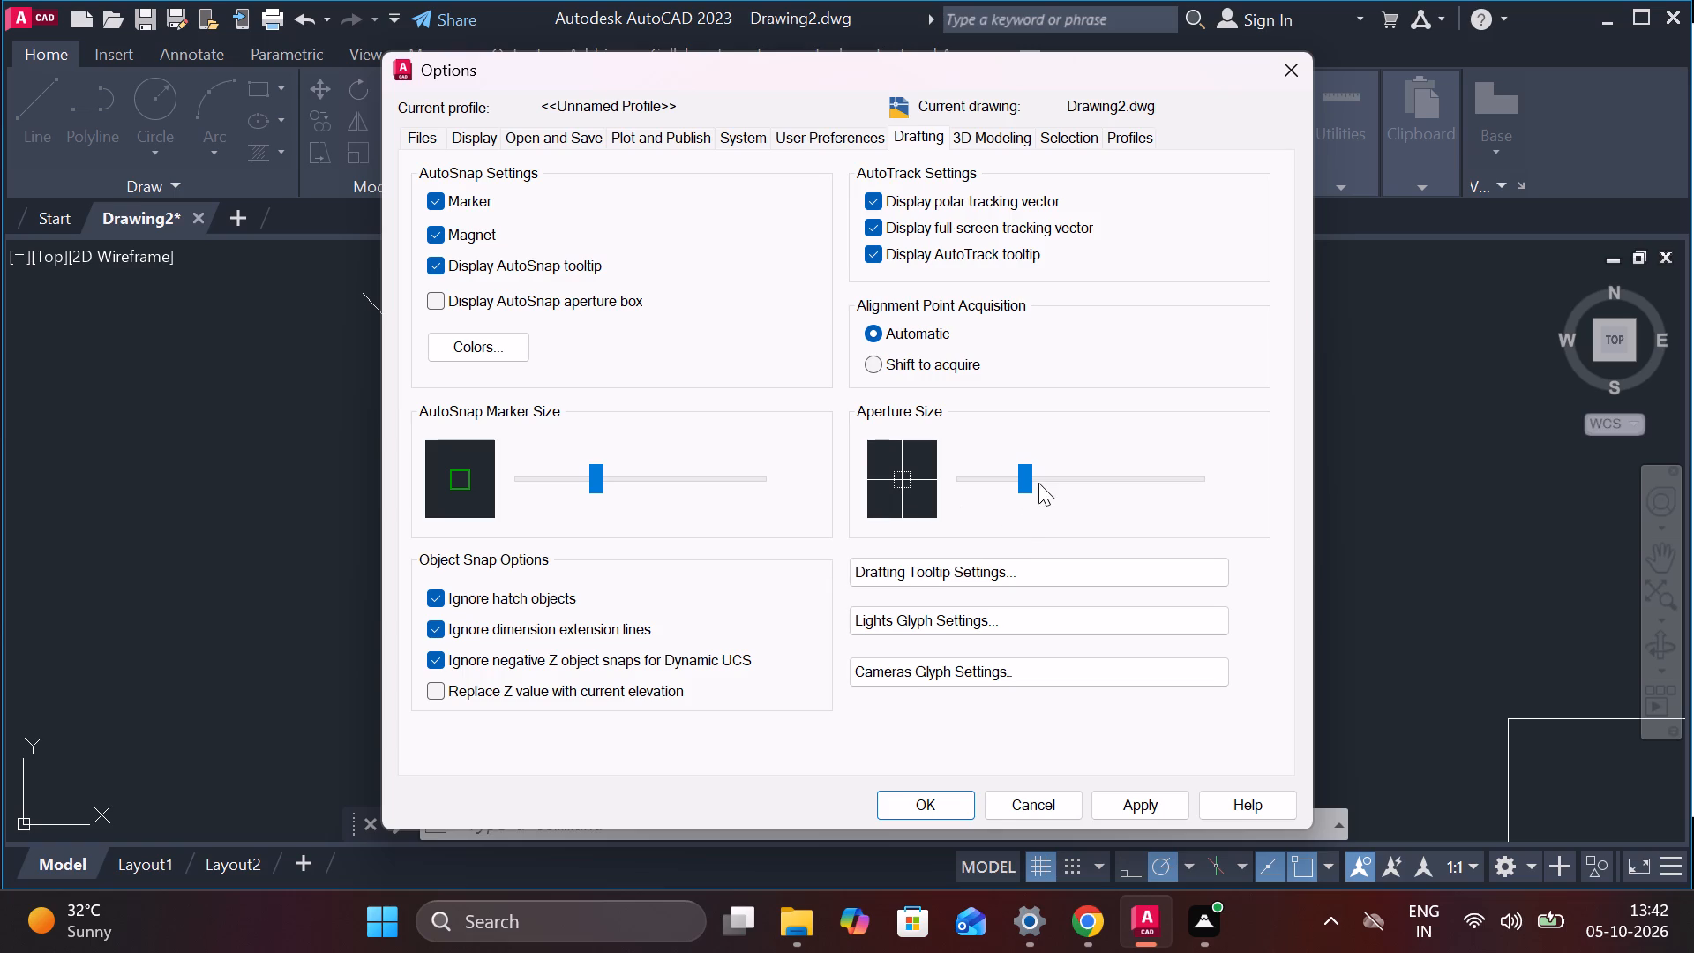
left_click_drag(1020, 477, 1058, 476)
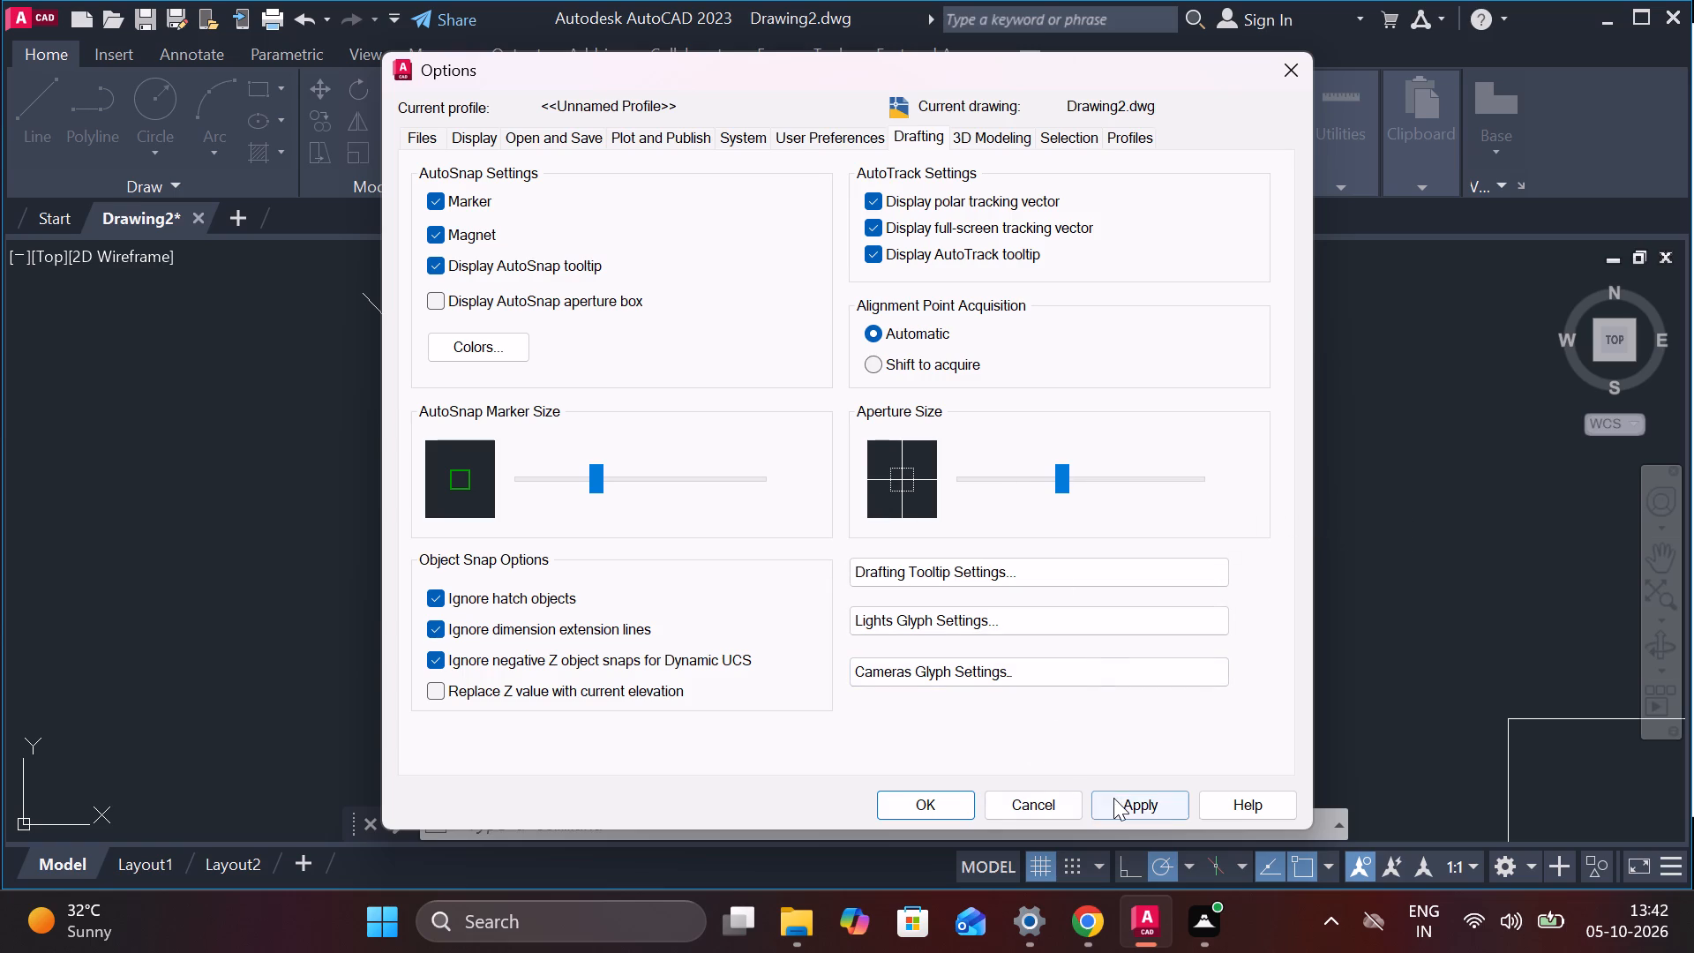
left_click(1115, 798)
left_click(932, 810)
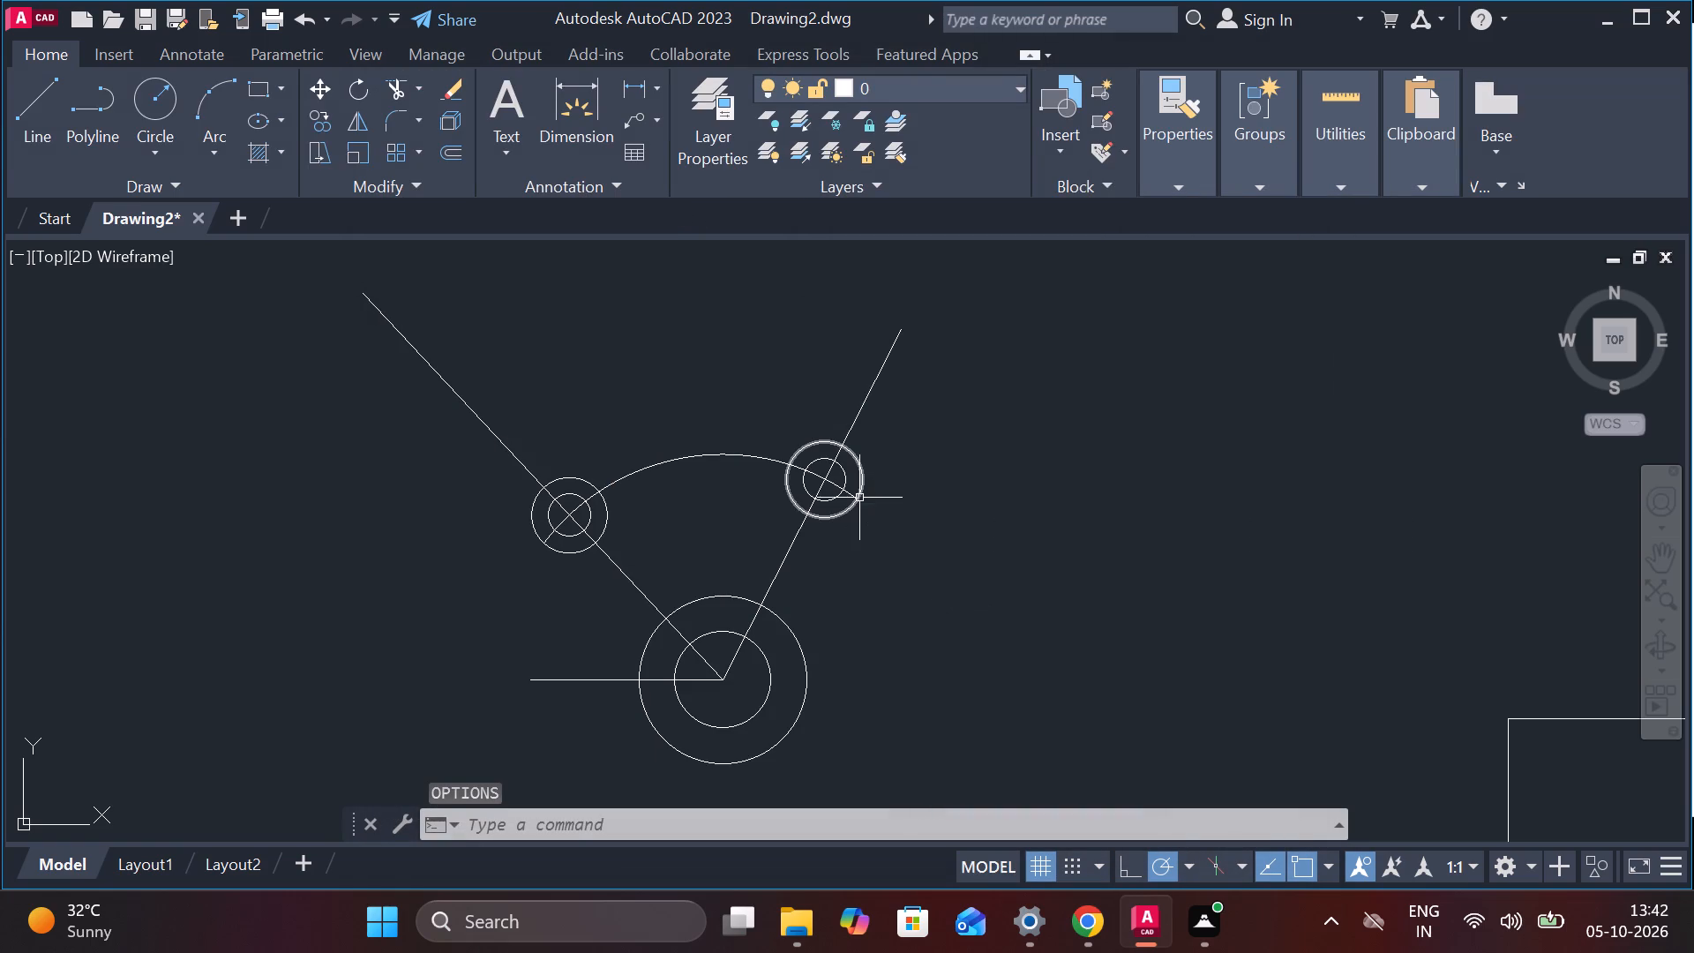
Offset the radius 122 arc outward through the point where the angled line crosses the outer edge of the 41 diameter circle.
key("o")
key("Return")
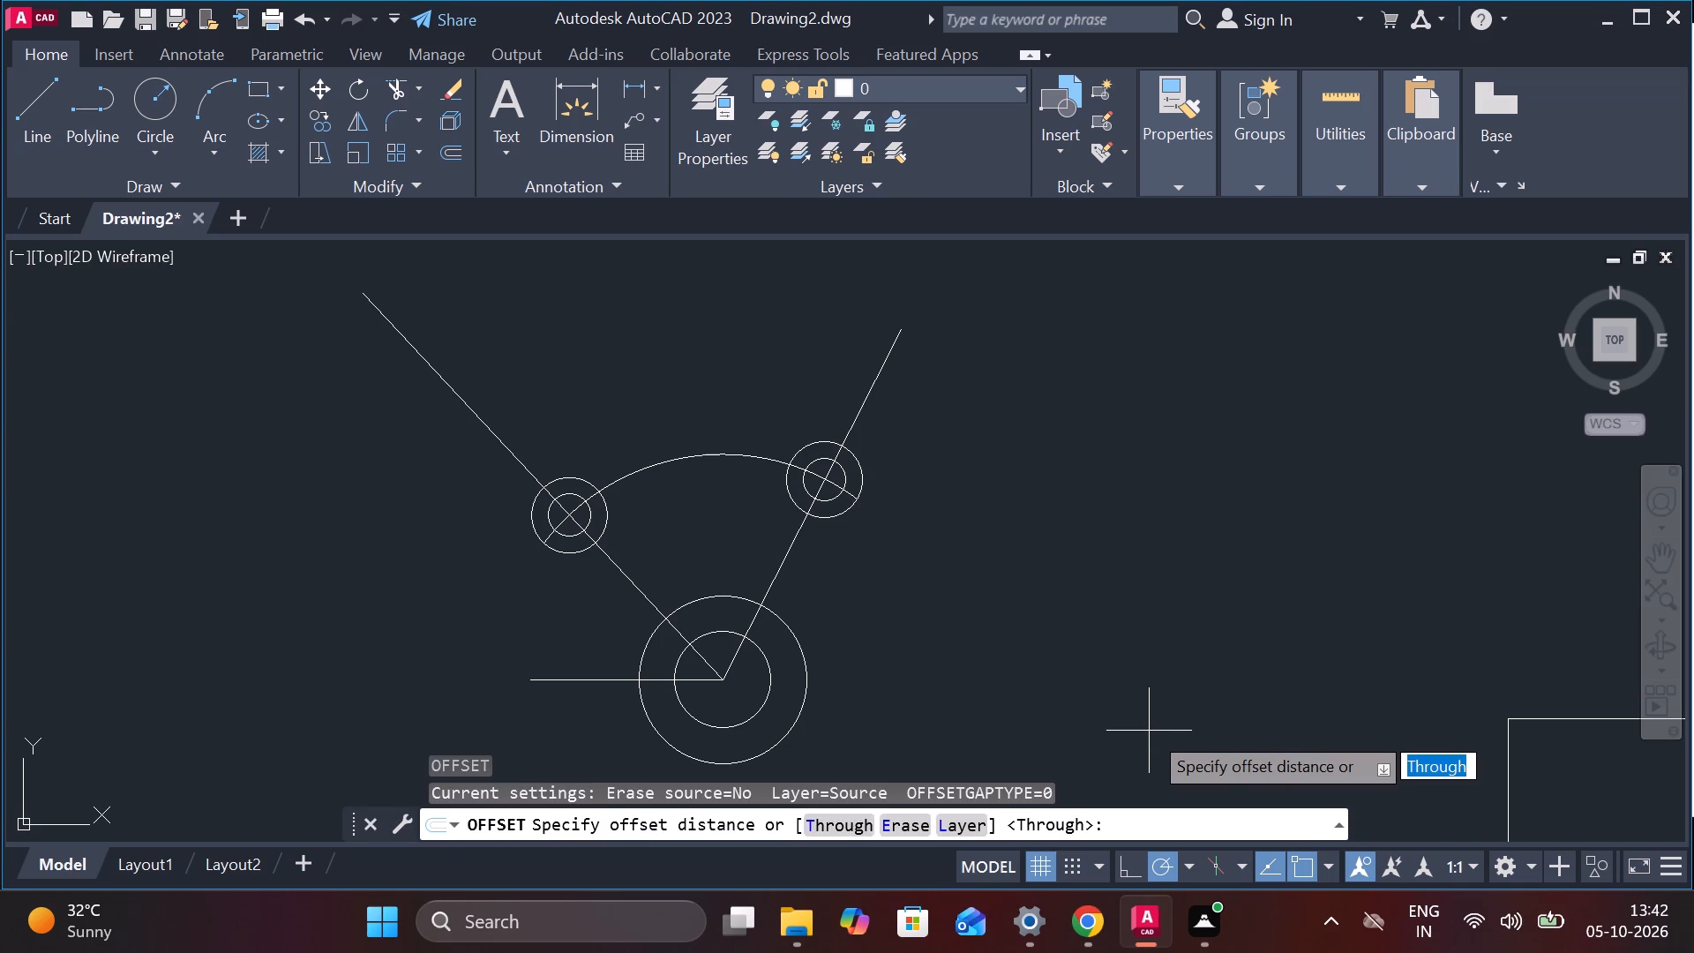
key("Return")
scroll(828, 438, "up", 2)
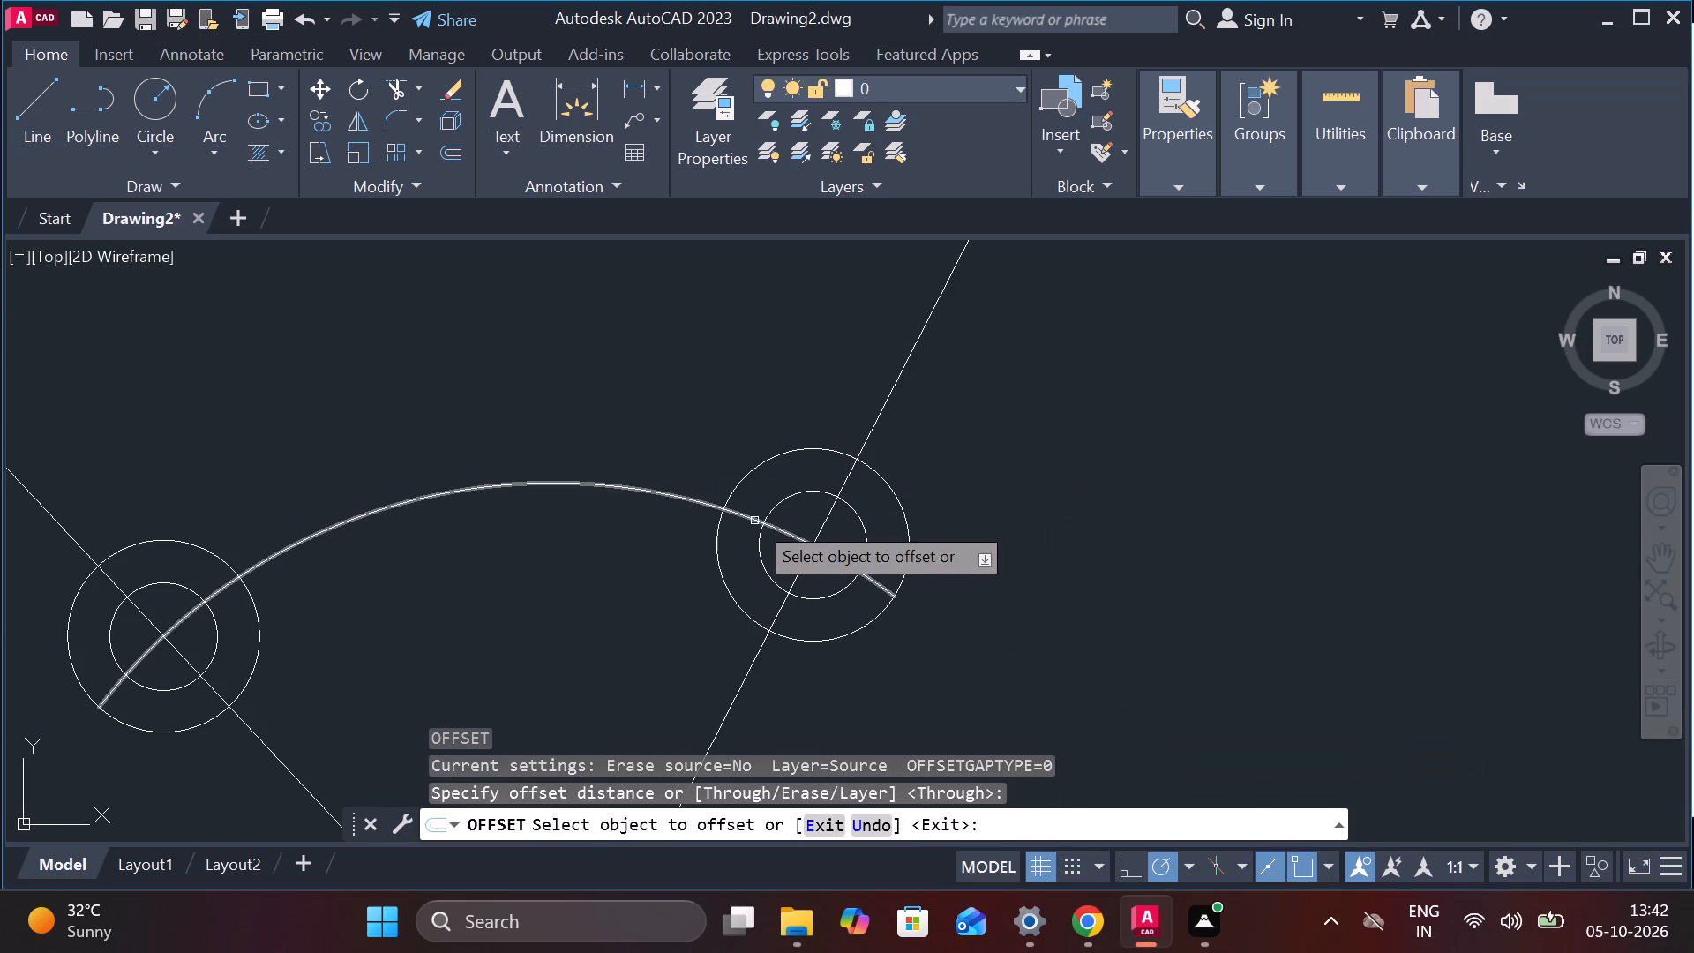
left_click(754, 521)
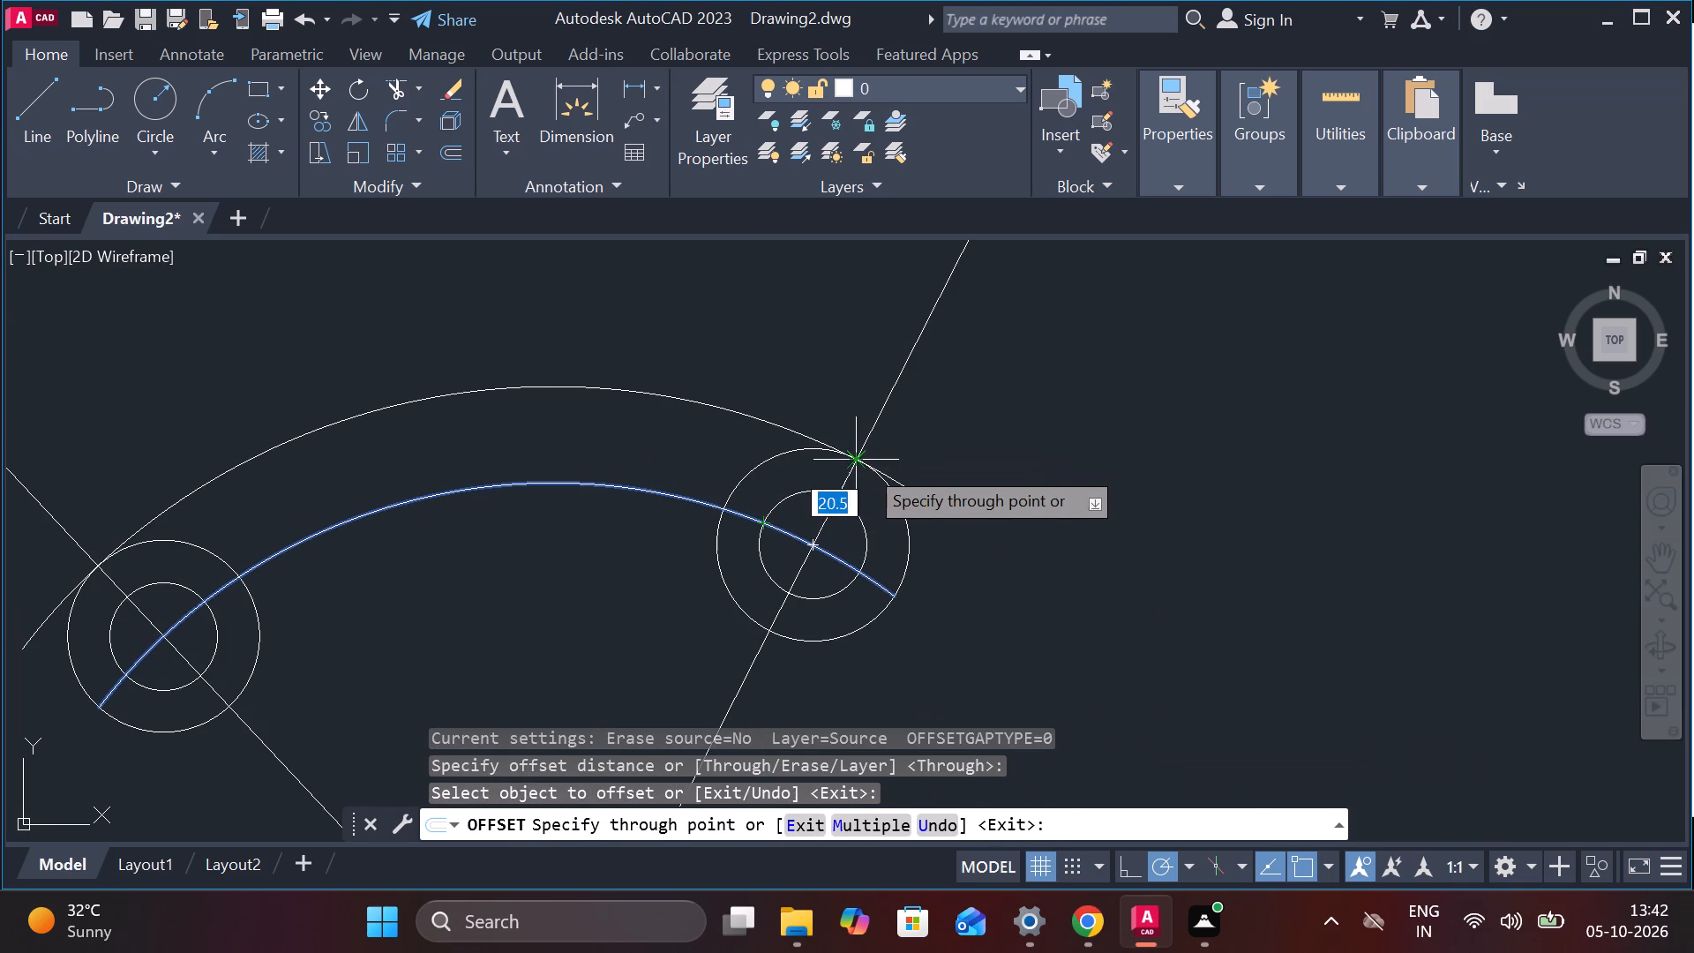
left_click(865, 465)
key("space")
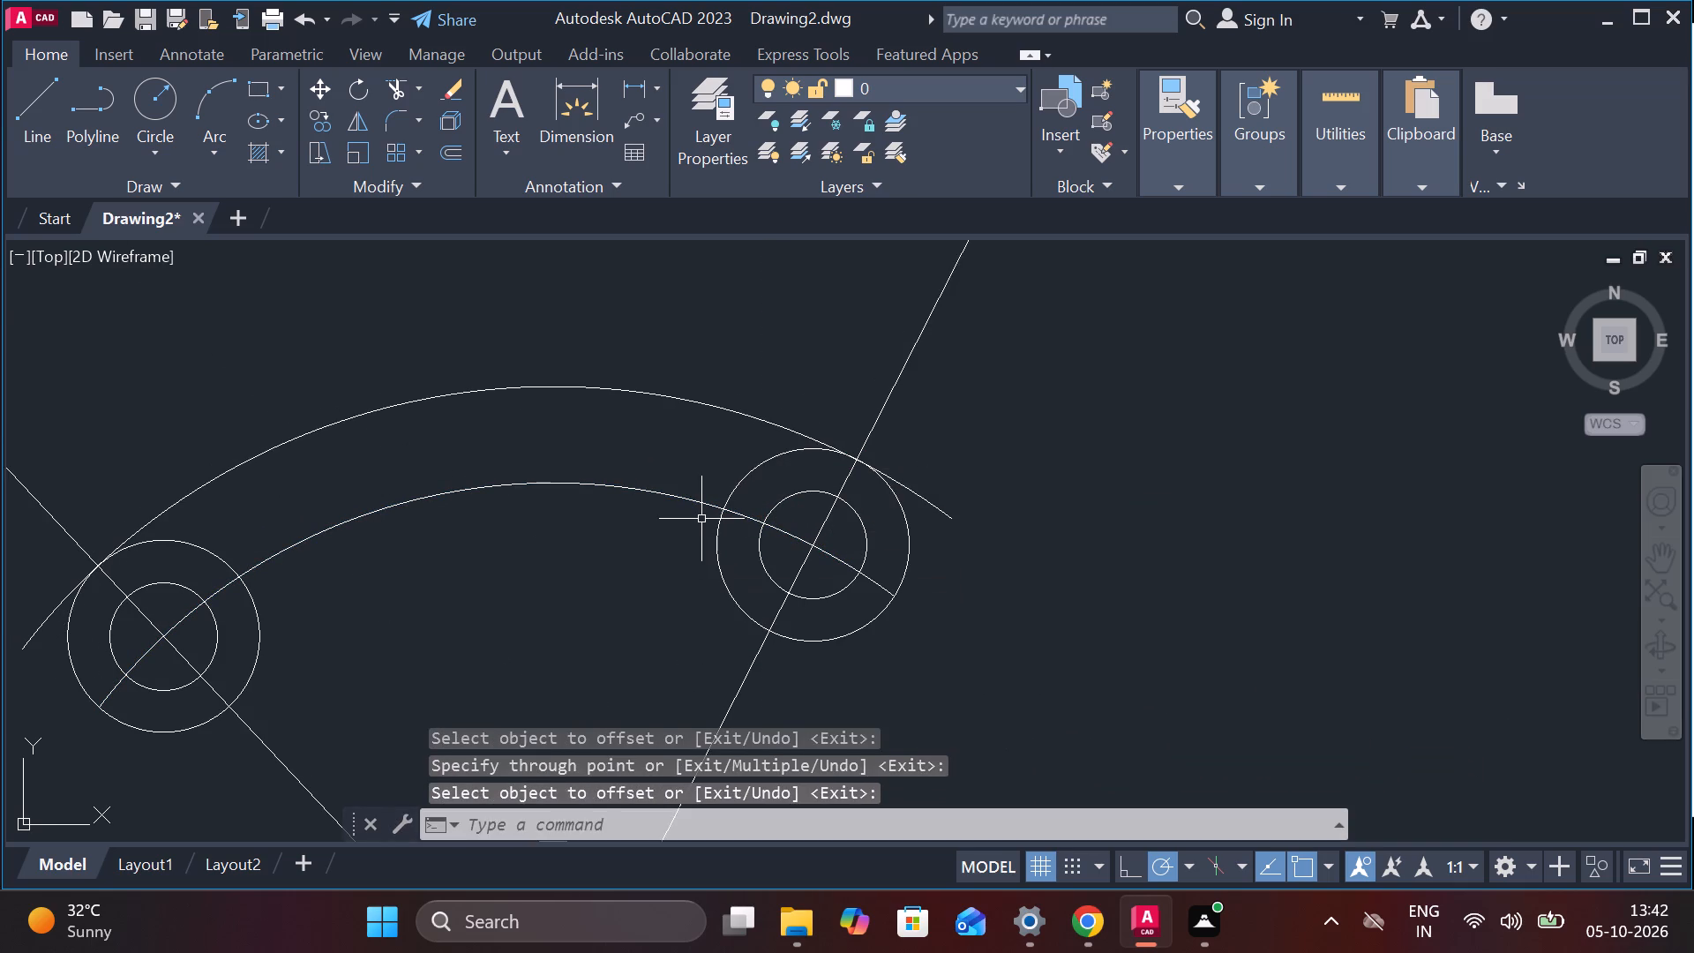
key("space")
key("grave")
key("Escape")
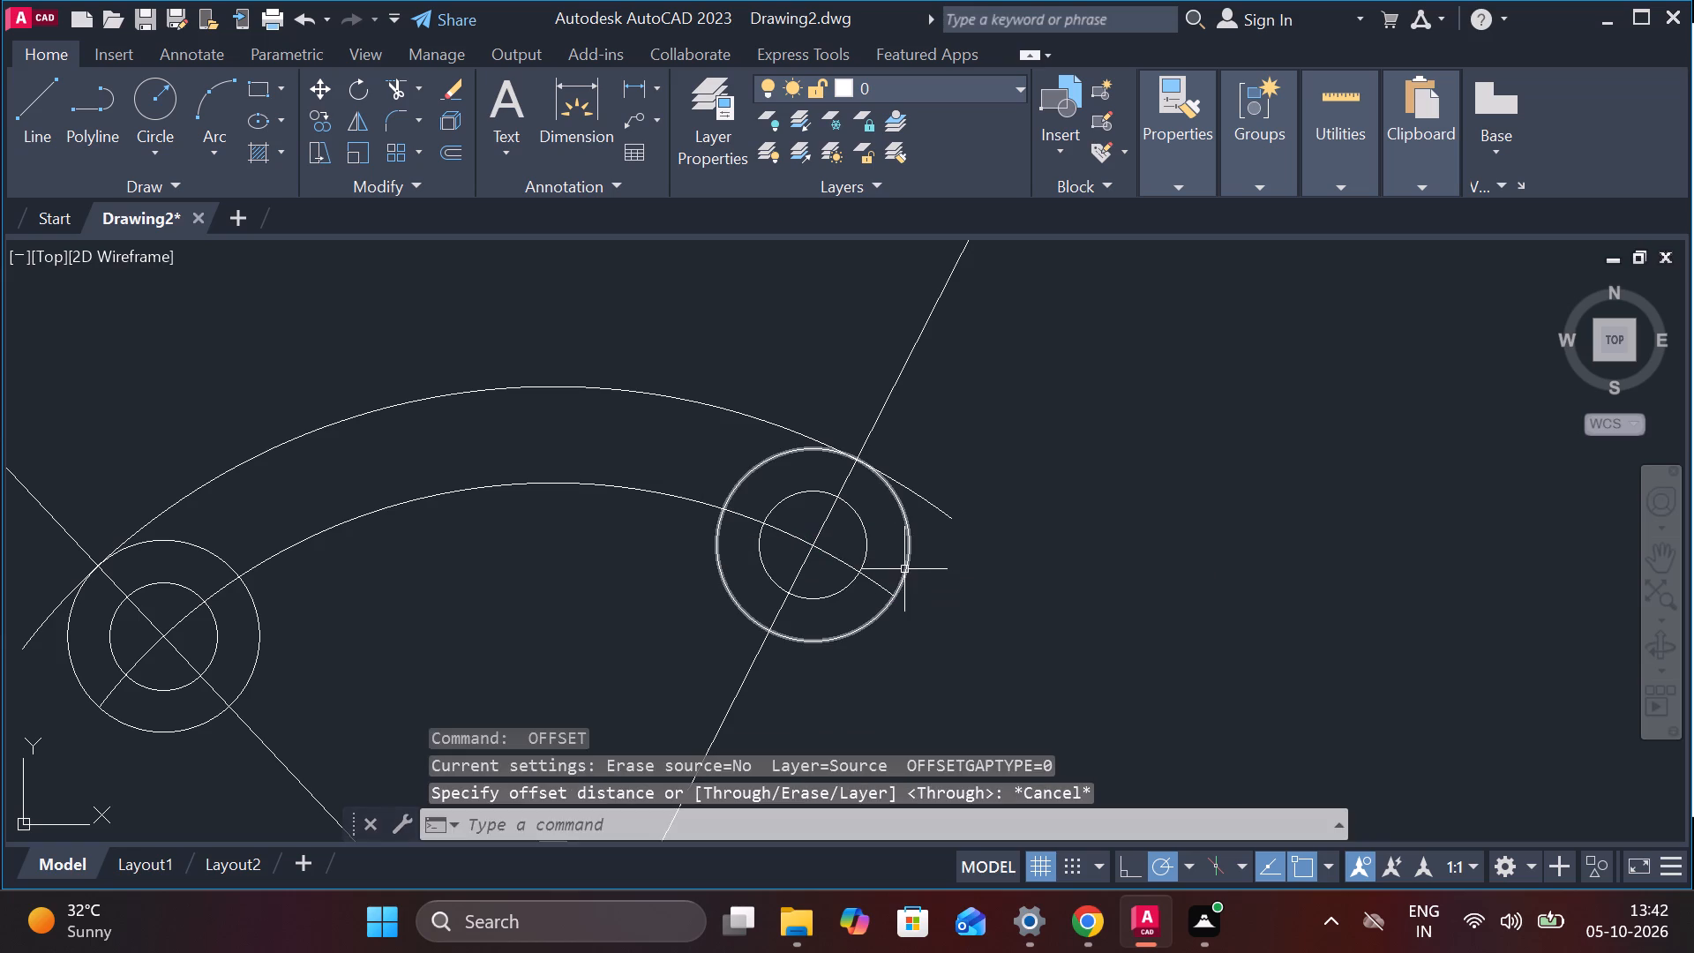
Offset the radius 122 arc inward through the point where the angled line crosses the inner edge of the 41 diameter circle.
key("space")
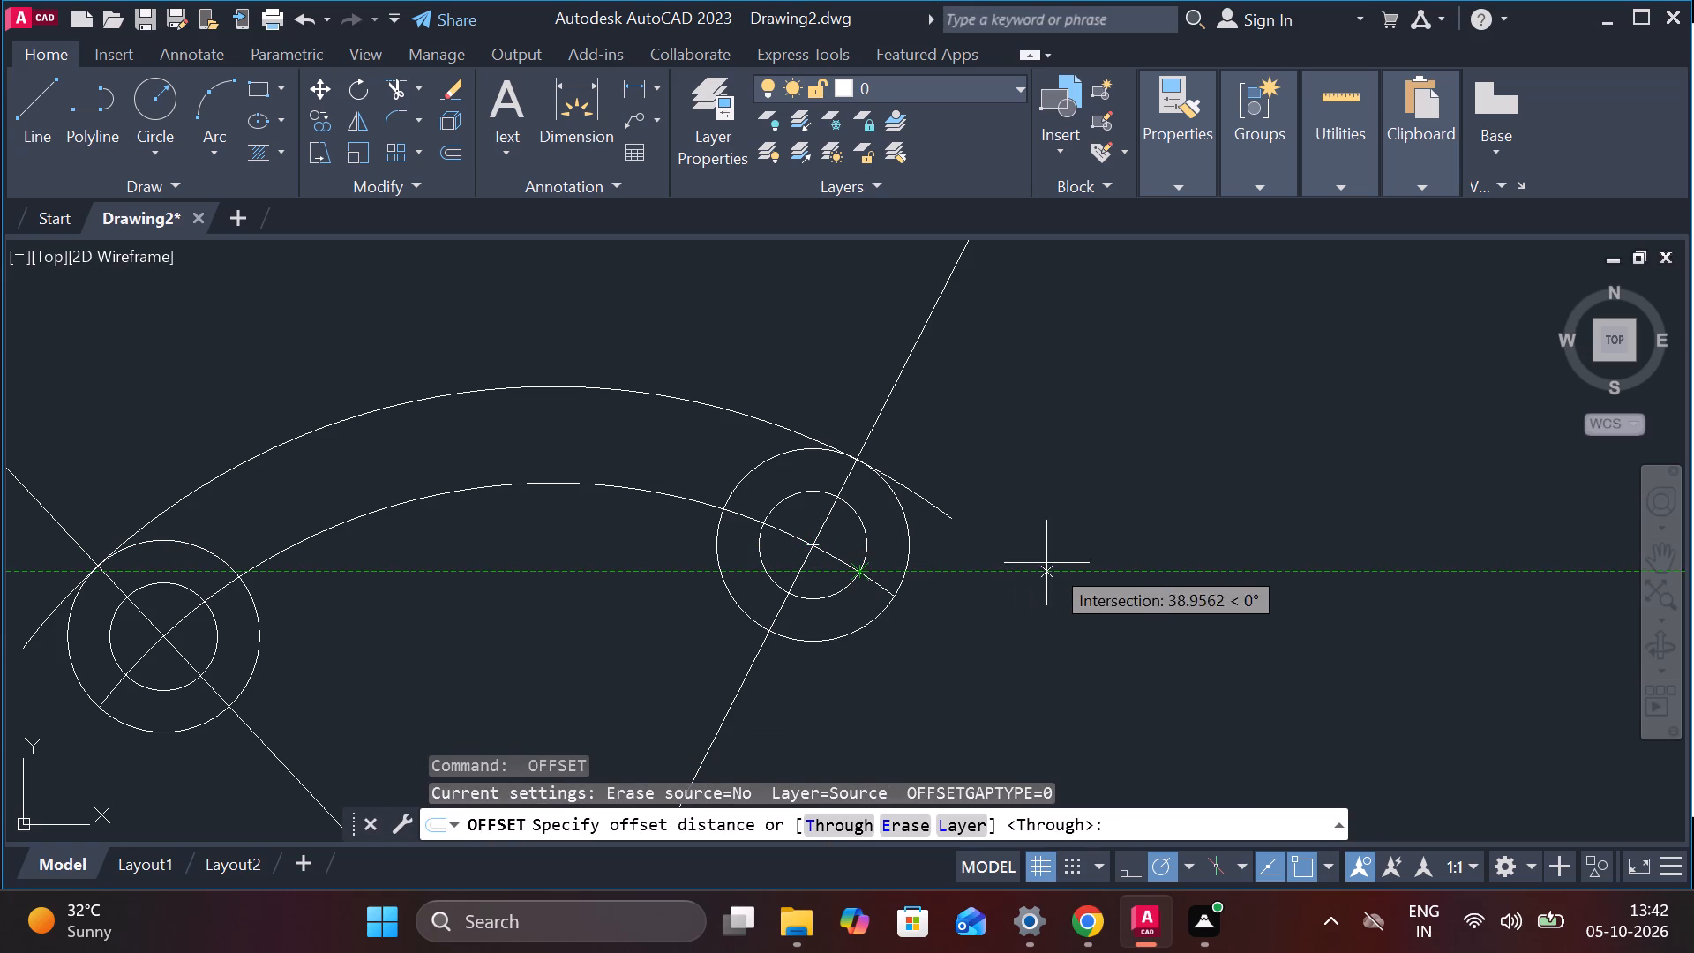
key("Return")
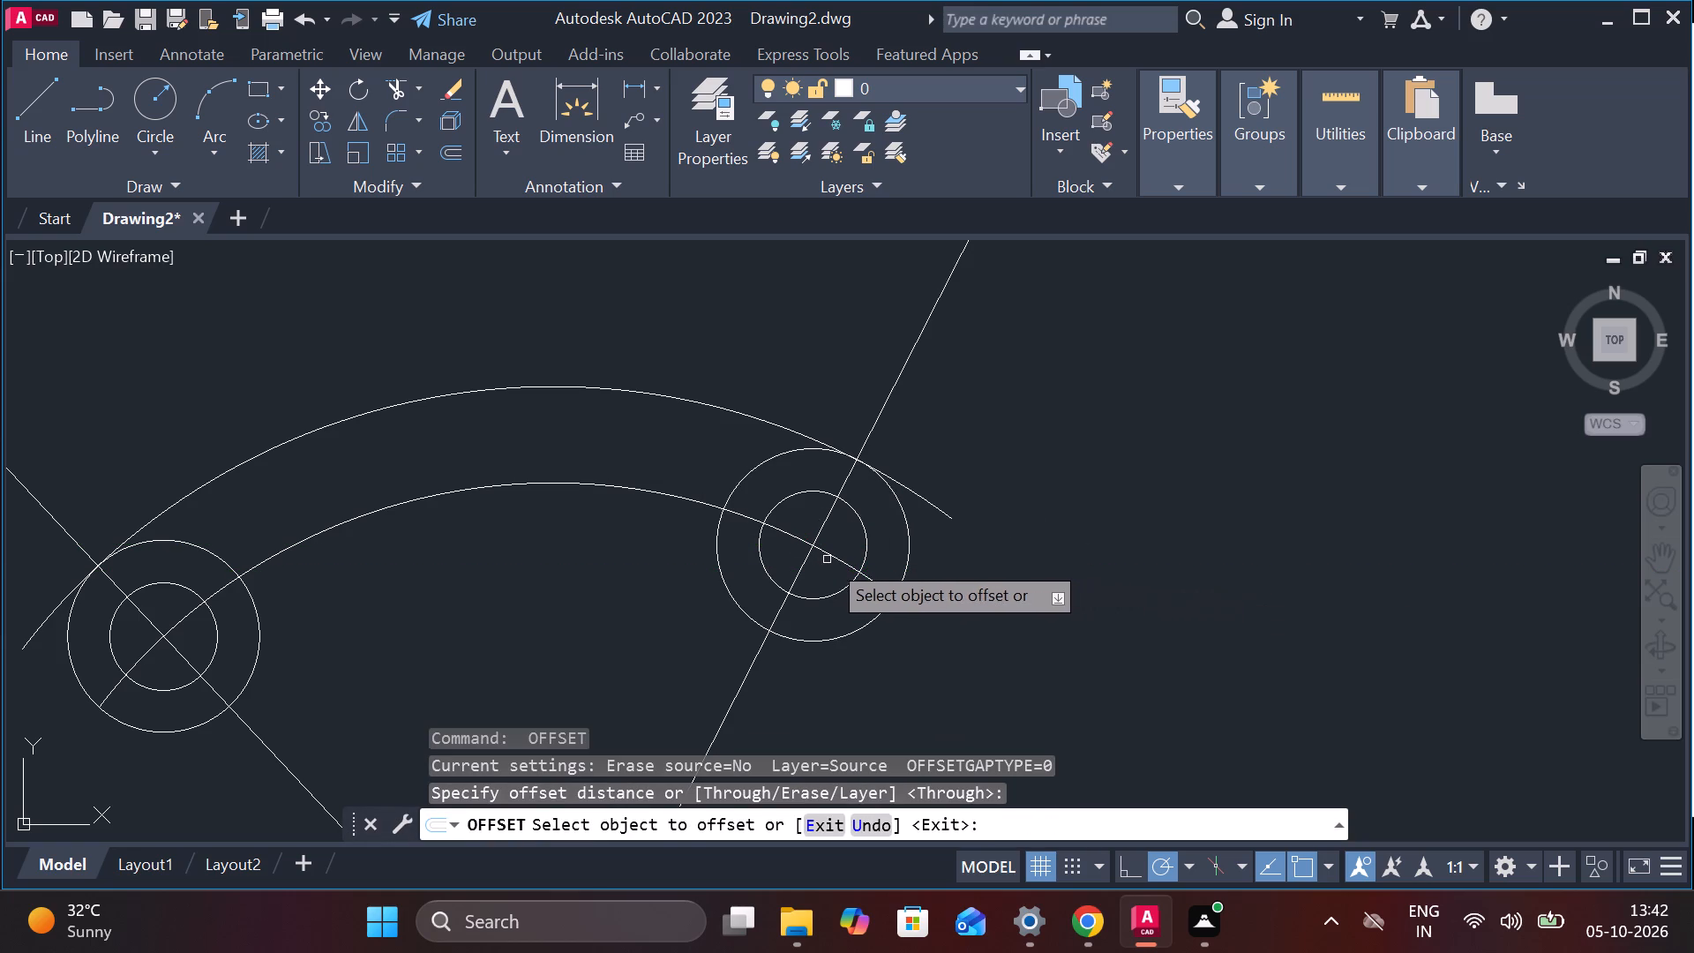
left_click(831, 556)
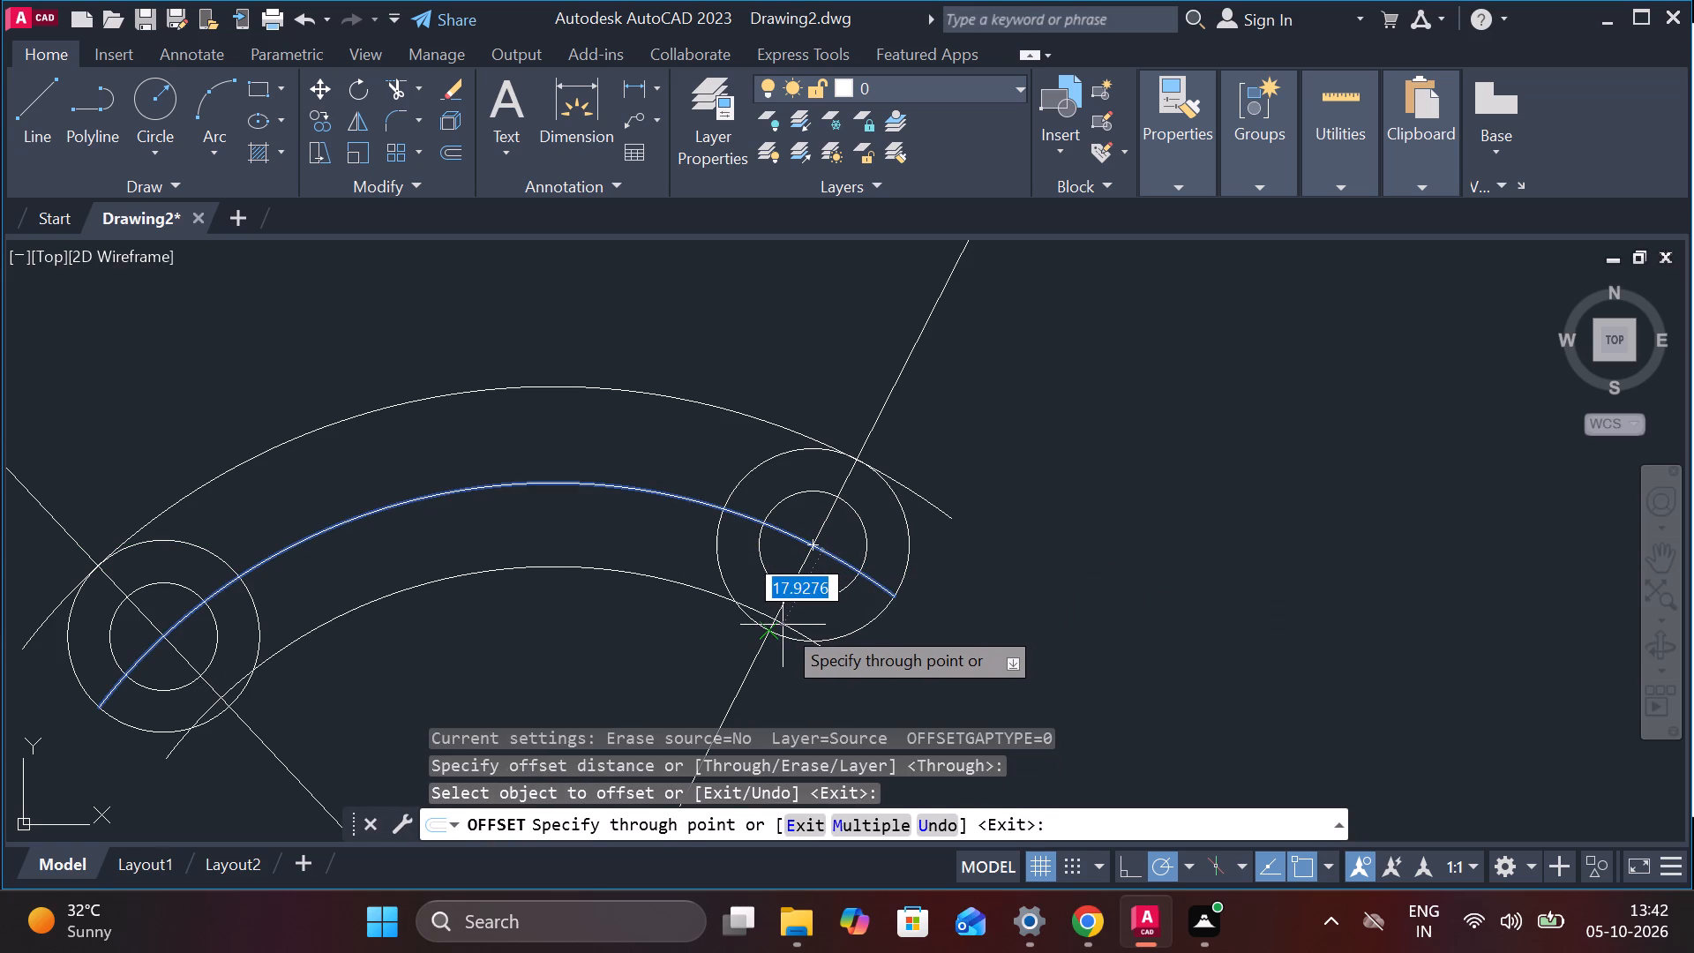
scroll(779, 629, "up", 2)
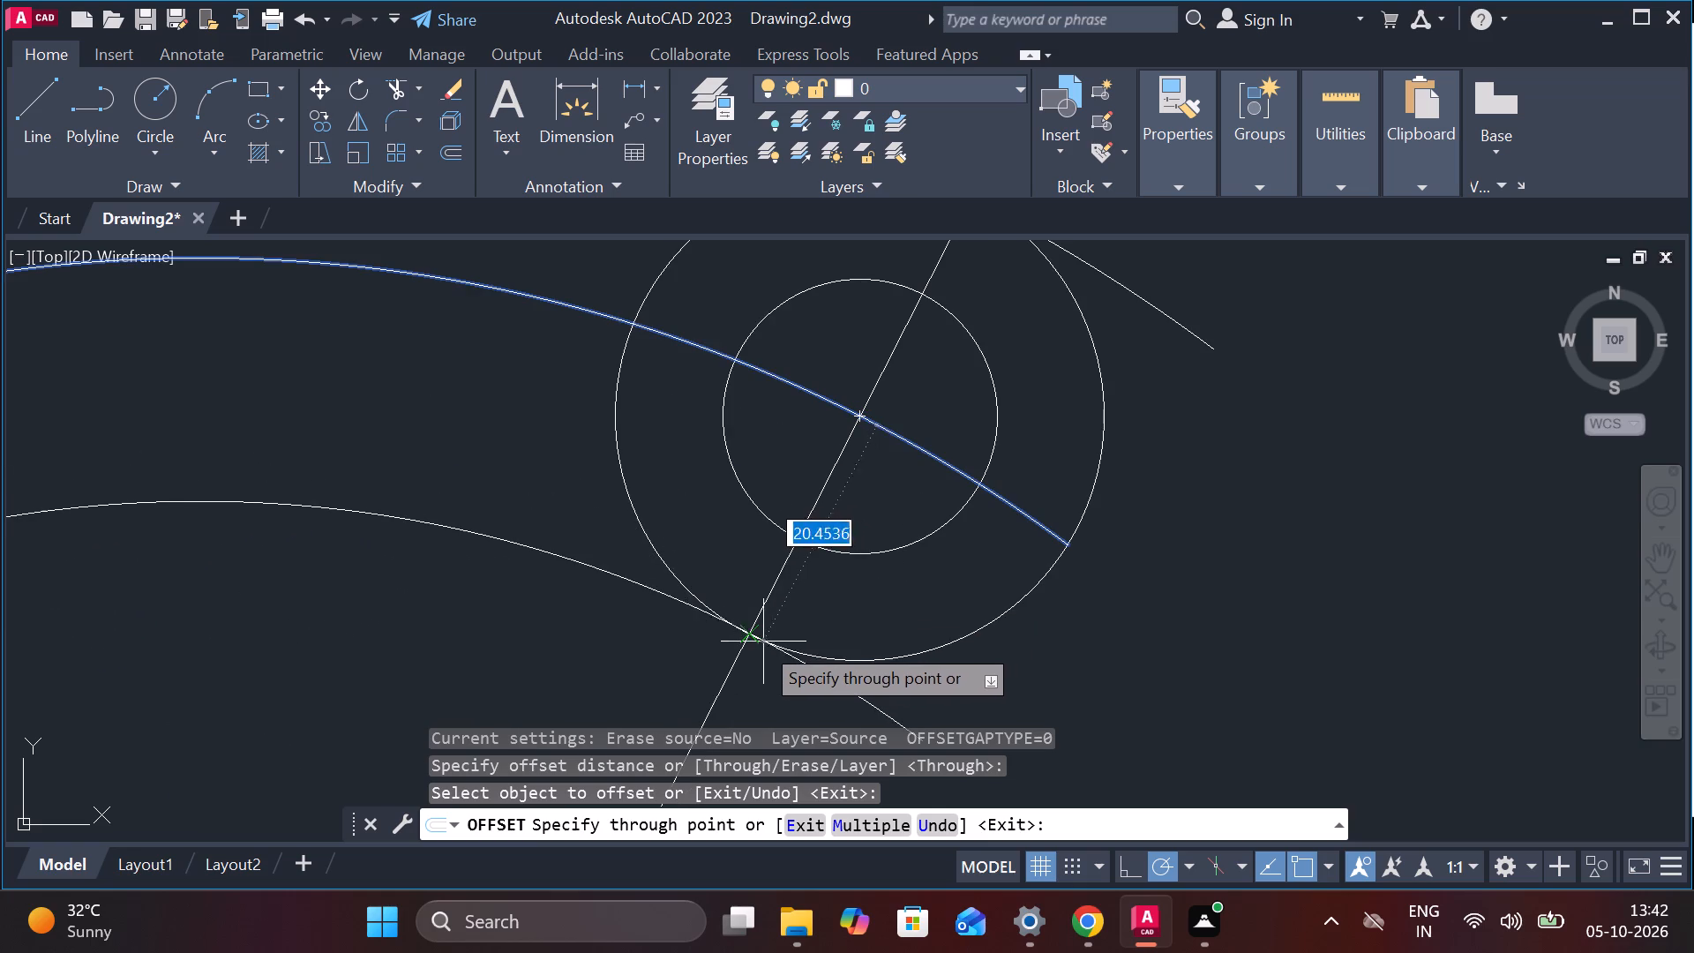
left_click(746, 638)
scroll(923, 592, "down", 3)
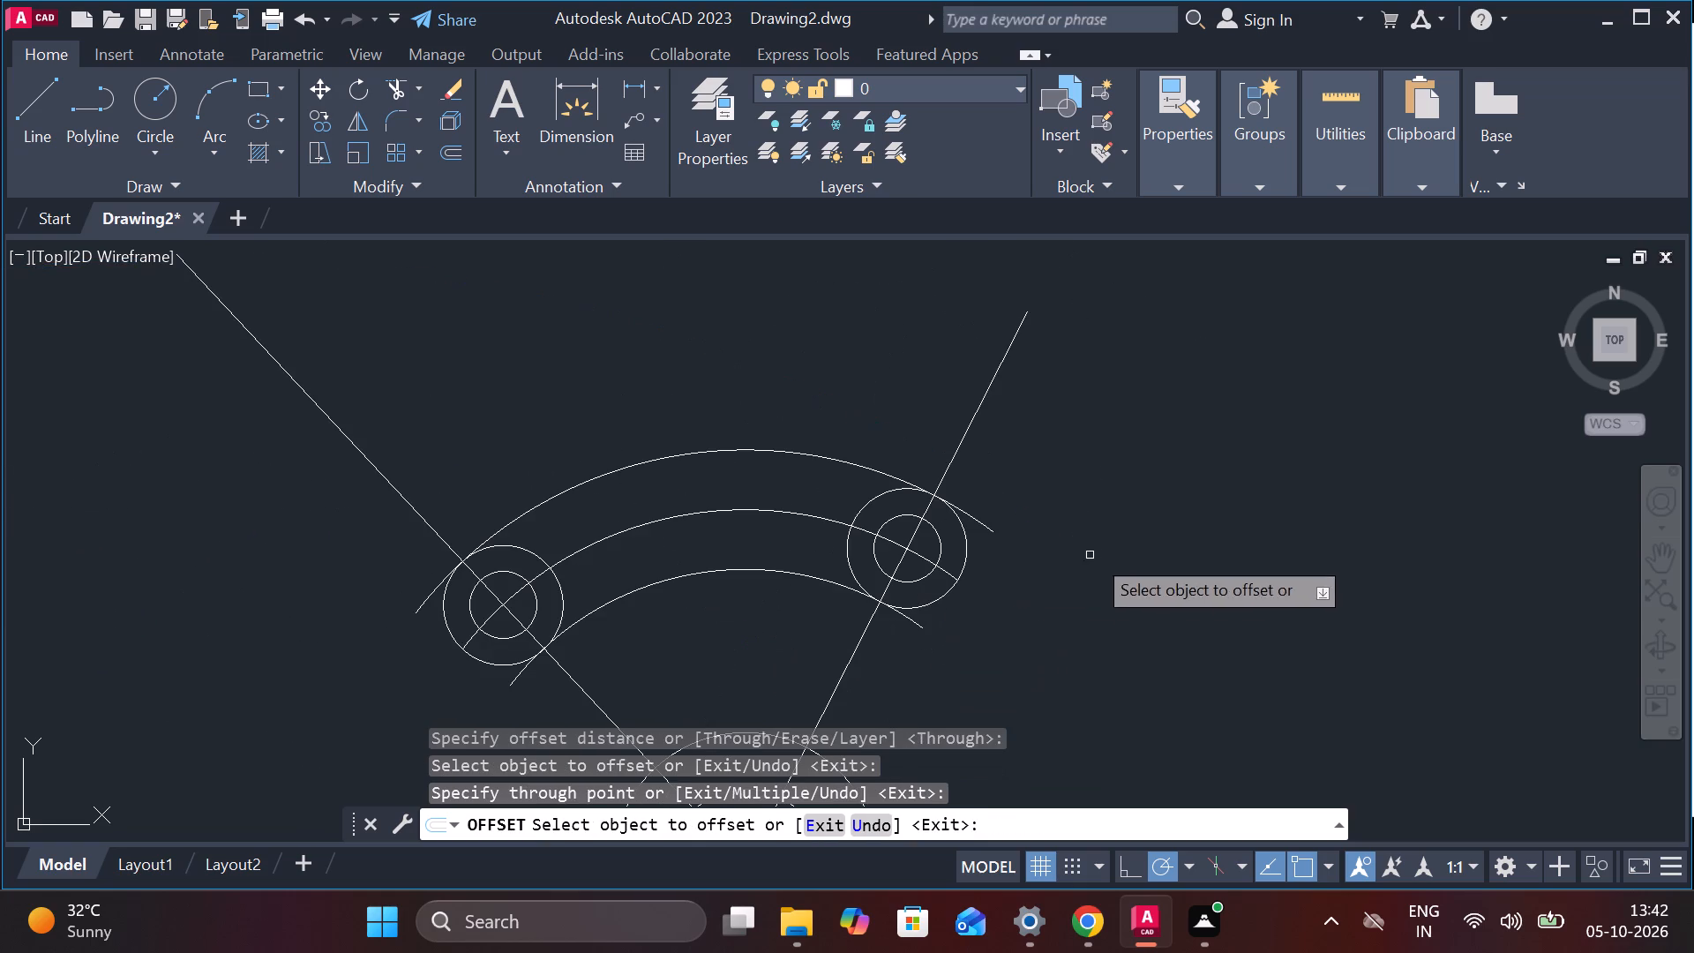
key("Escape")
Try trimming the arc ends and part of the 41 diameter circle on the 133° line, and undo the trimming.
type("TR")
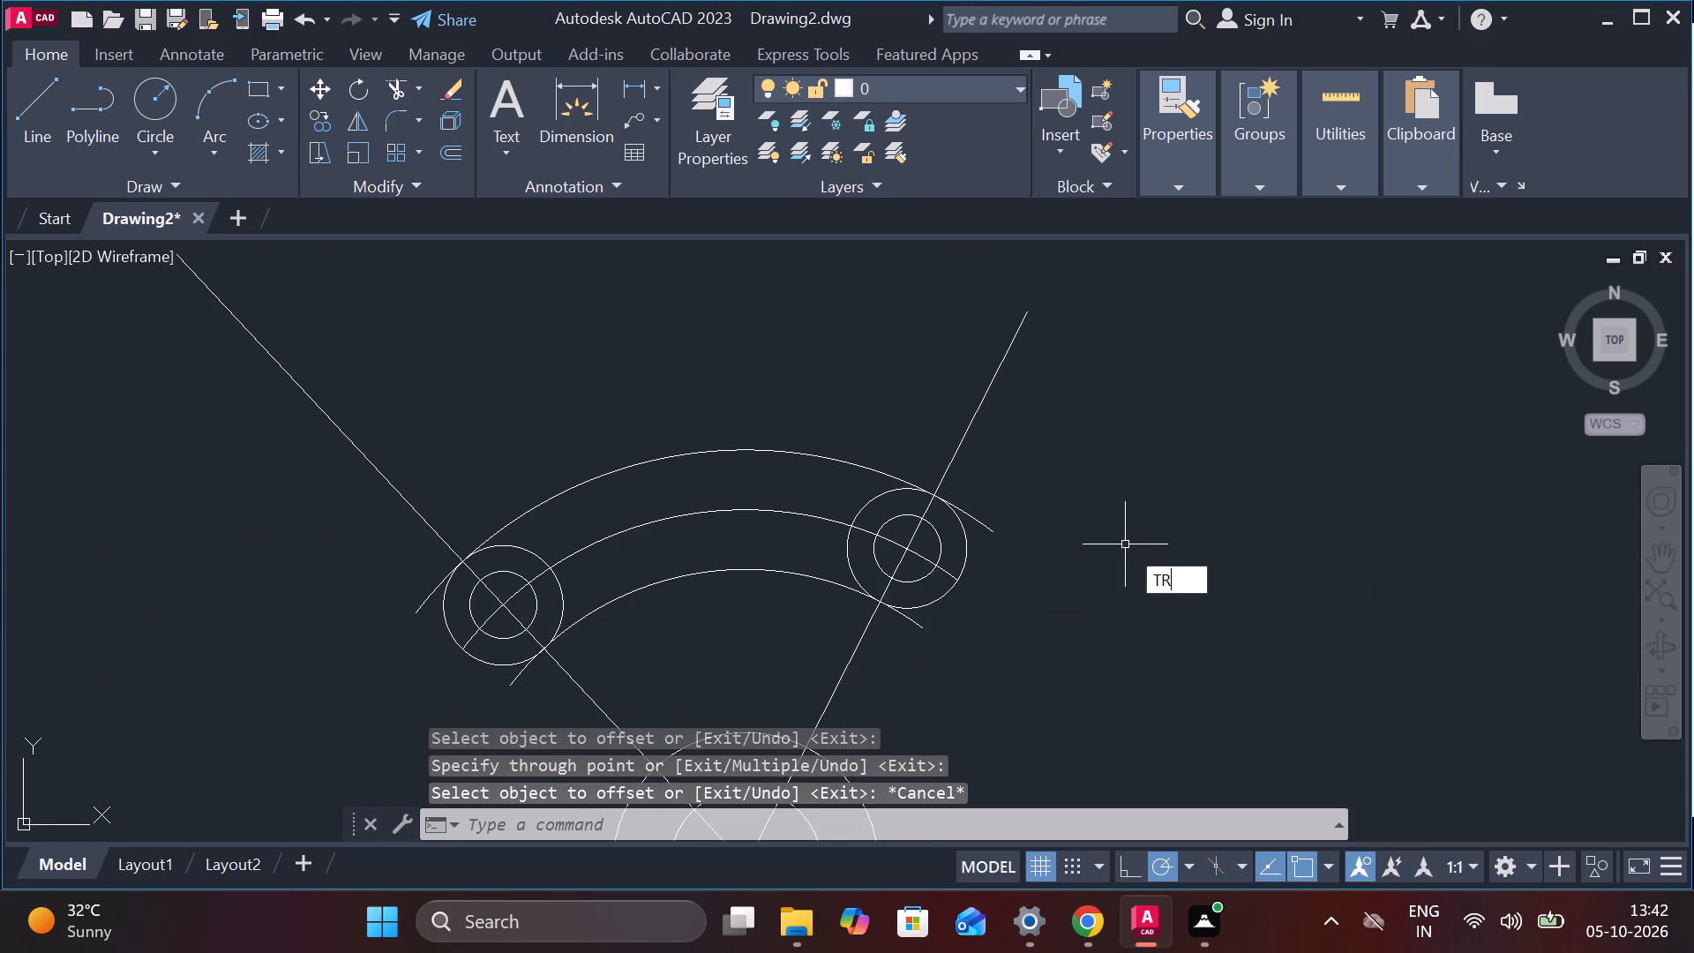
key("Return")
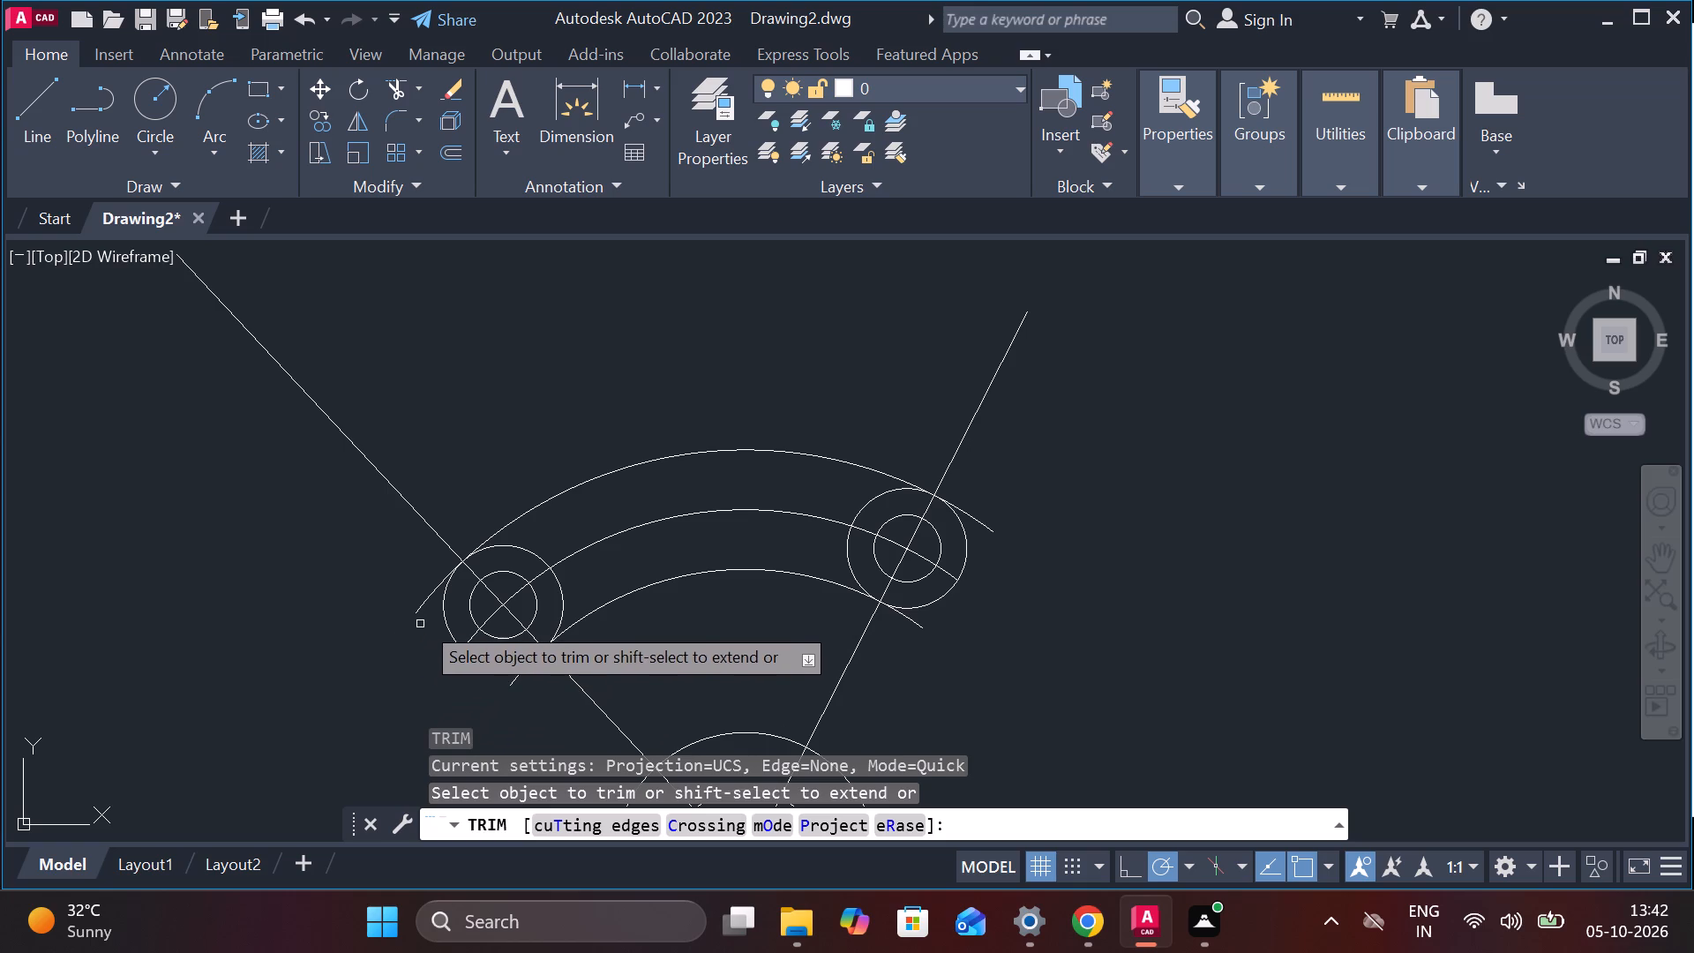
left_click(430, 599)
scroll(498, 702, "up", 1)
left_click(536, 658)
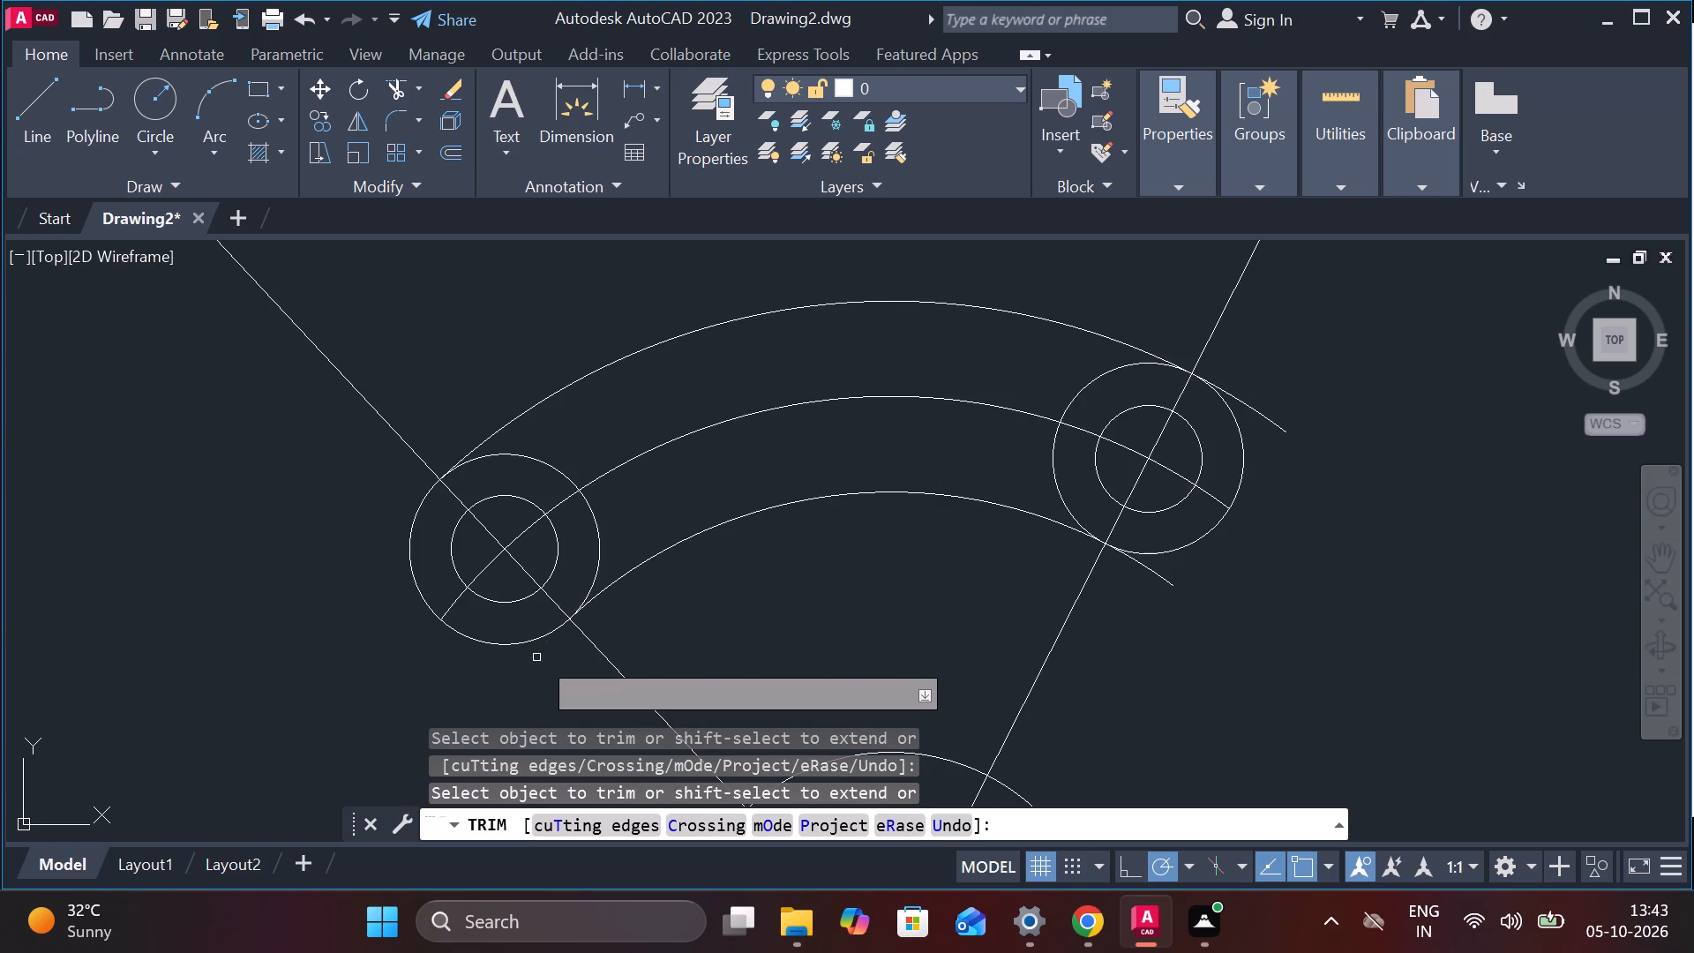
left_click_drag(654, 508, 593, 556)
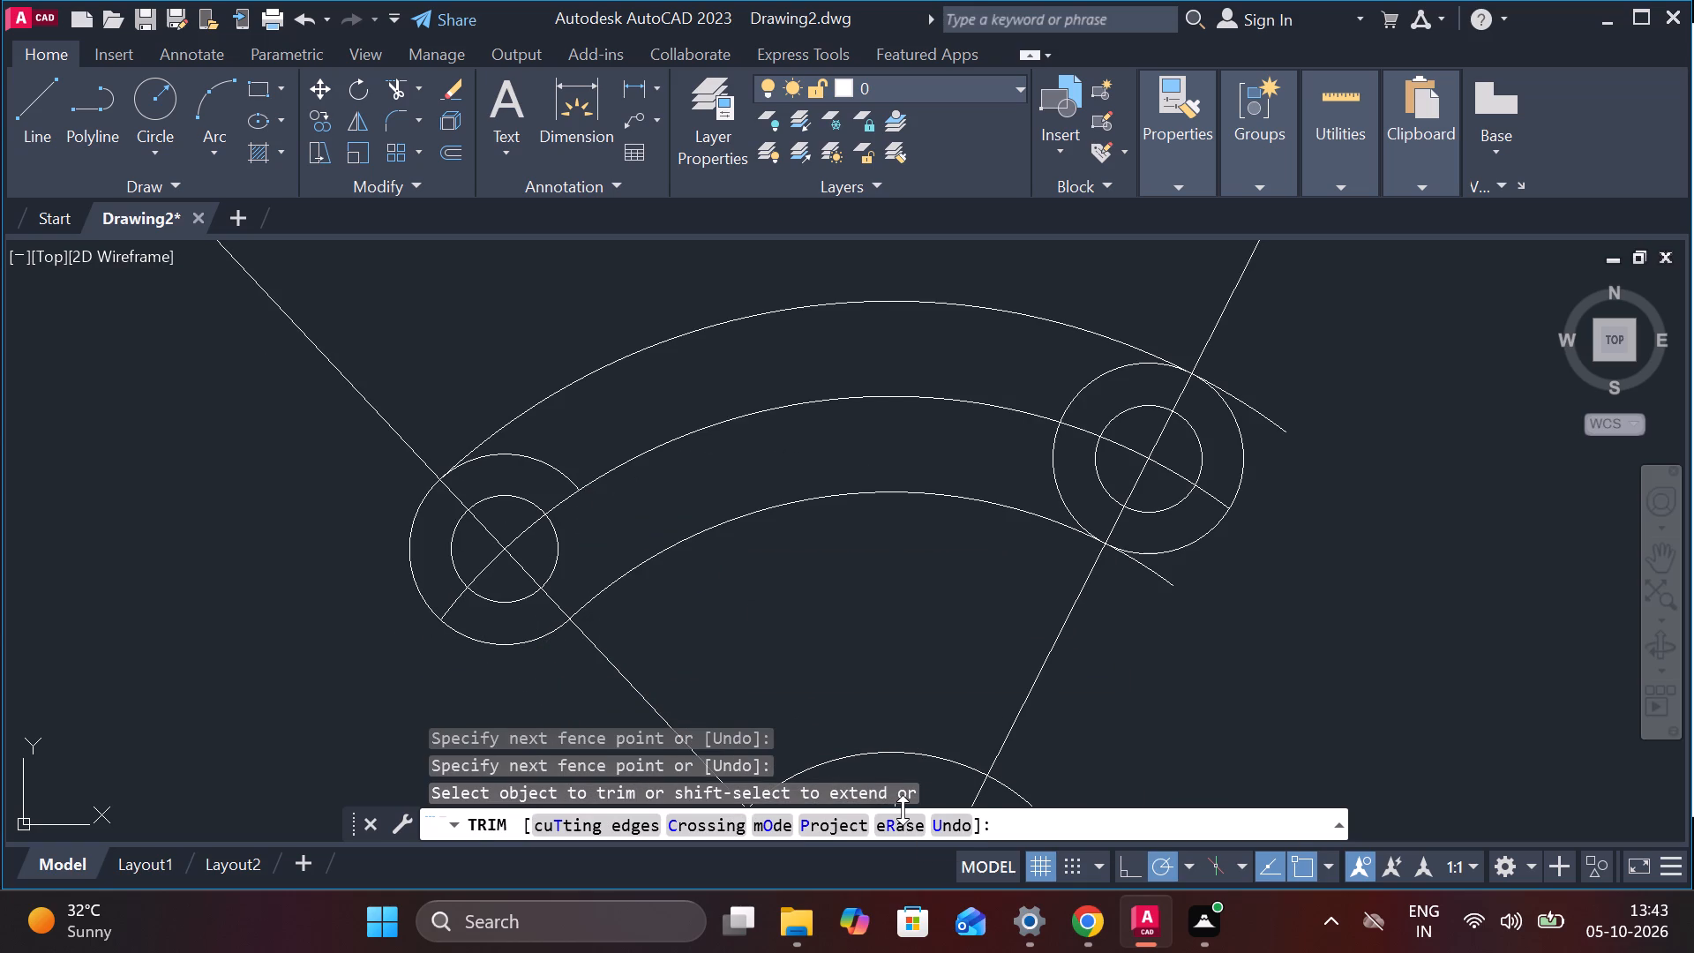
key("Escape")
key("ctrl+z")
Trim the three arcs at the 133° circle pair, removing the offset arcs' overhangs and the middle arc inside the 41 diameter circle.
type("TR")
key("Return")
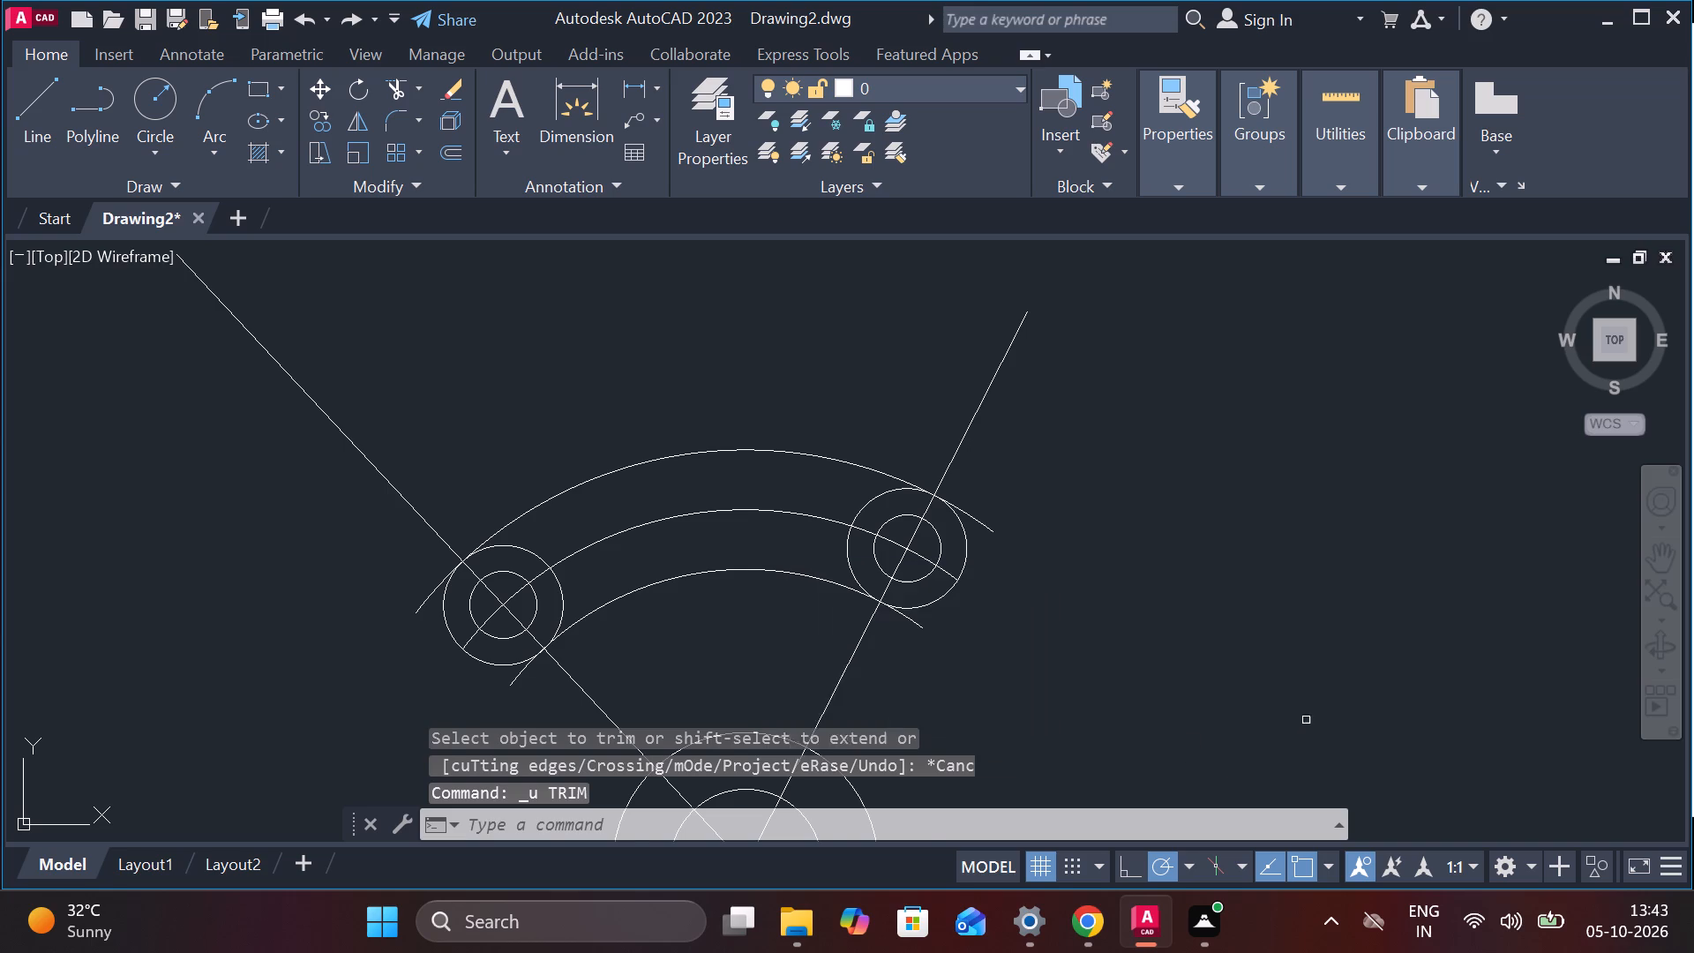
scroll(345, 621, "up", 2)
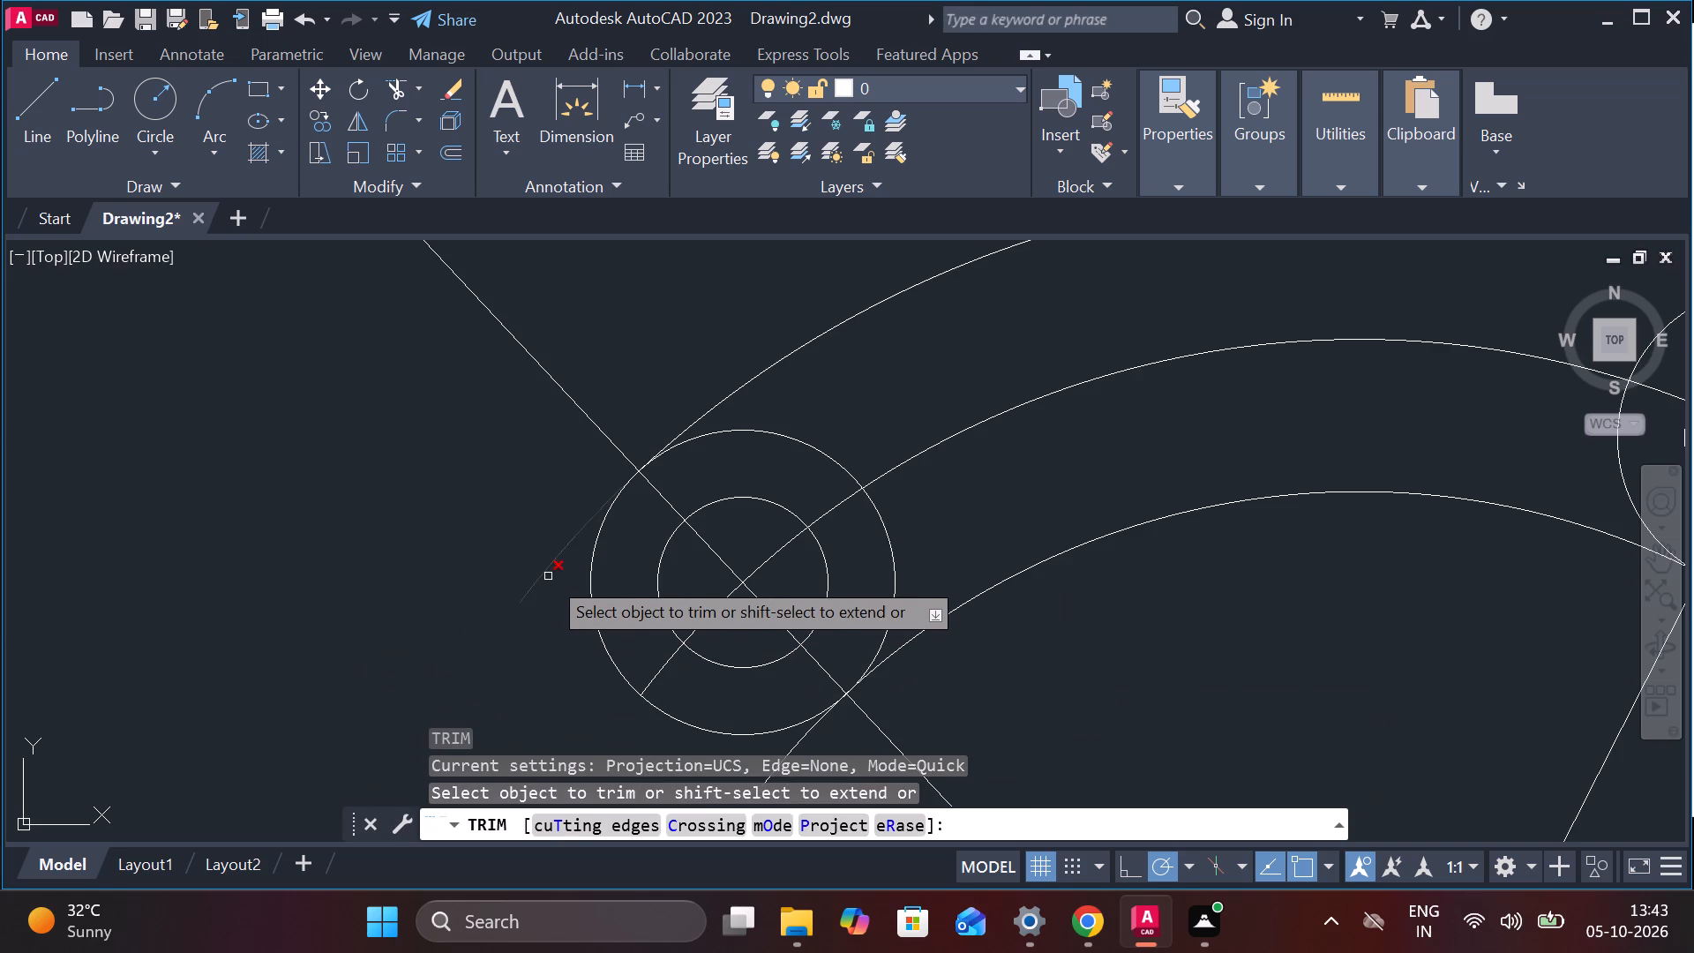
left_click(548, 576)
left_click(657, 675)
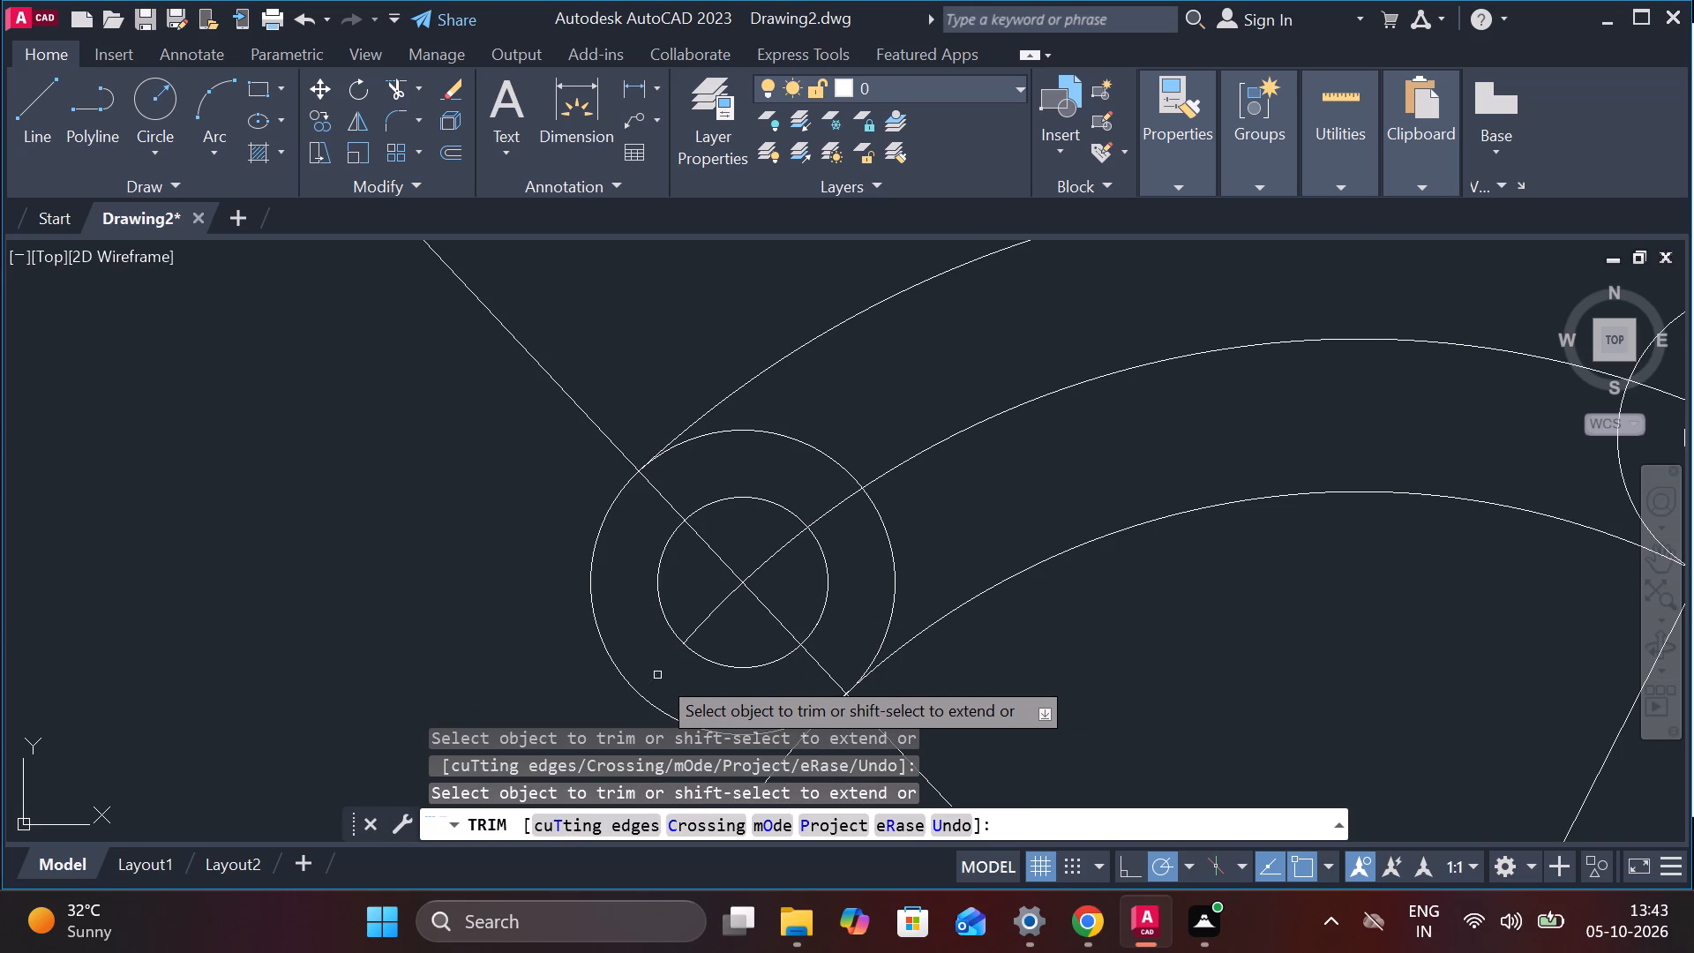
left_click(764, 564)
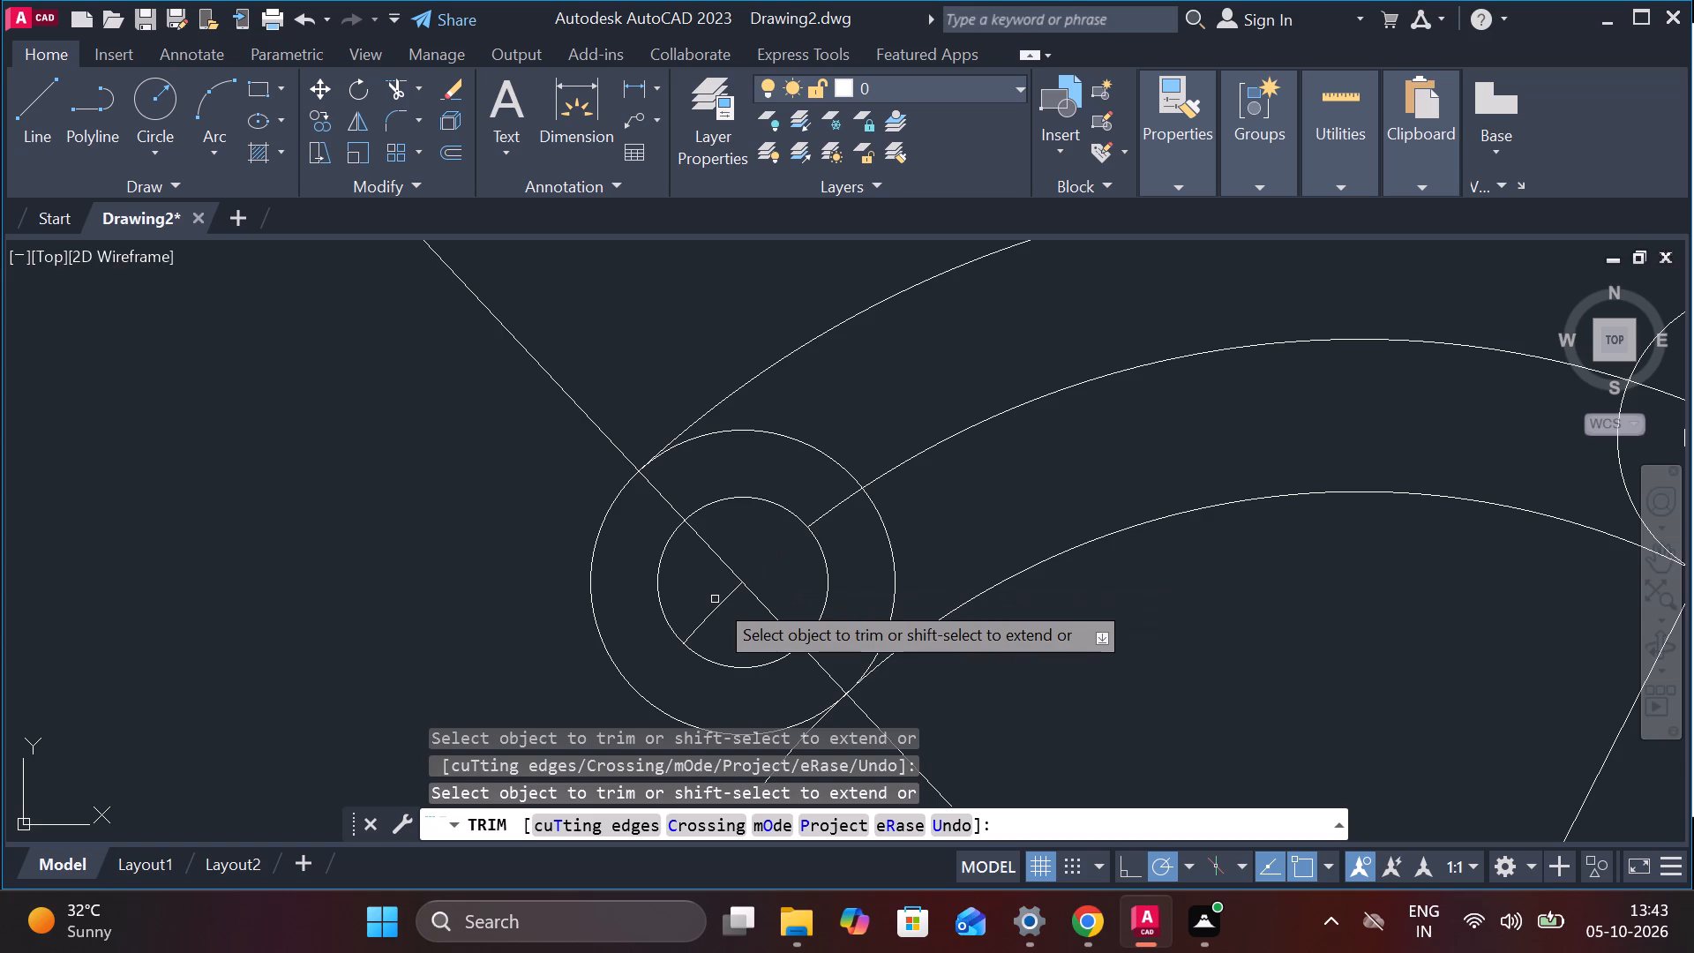
left_click(715, 606)
left_click(826, 507)
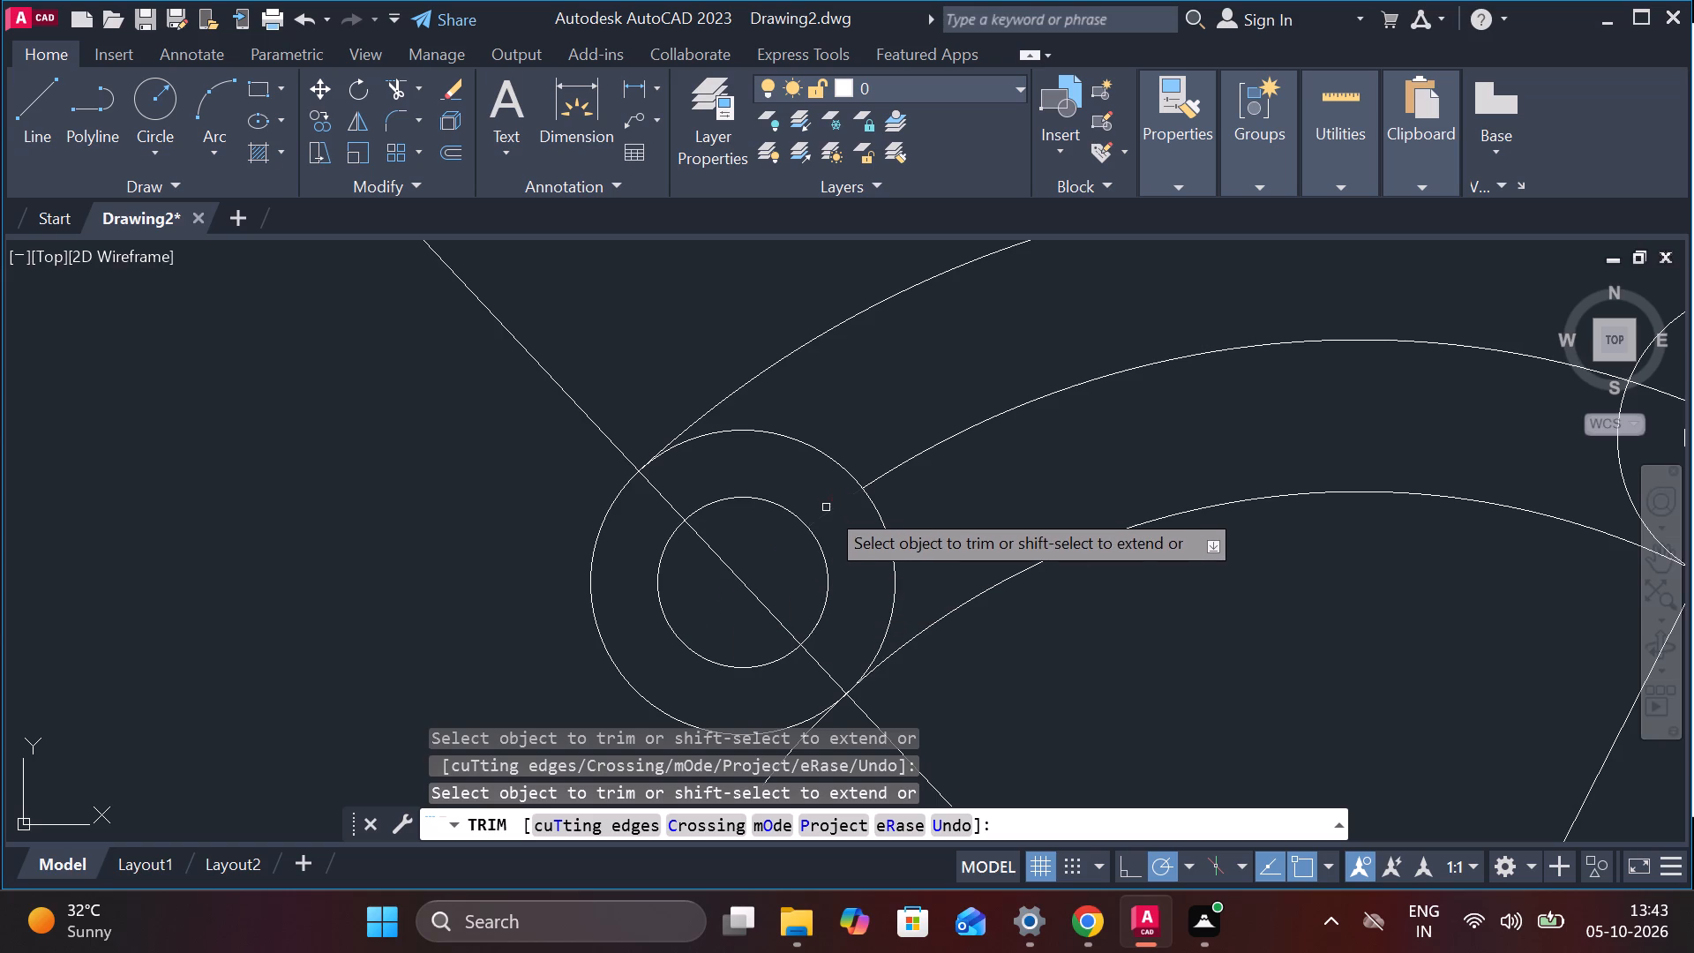
scroll(840, 512, "down", 2)
scroll(821, 641, "up", 2)
left_click(804, 569)
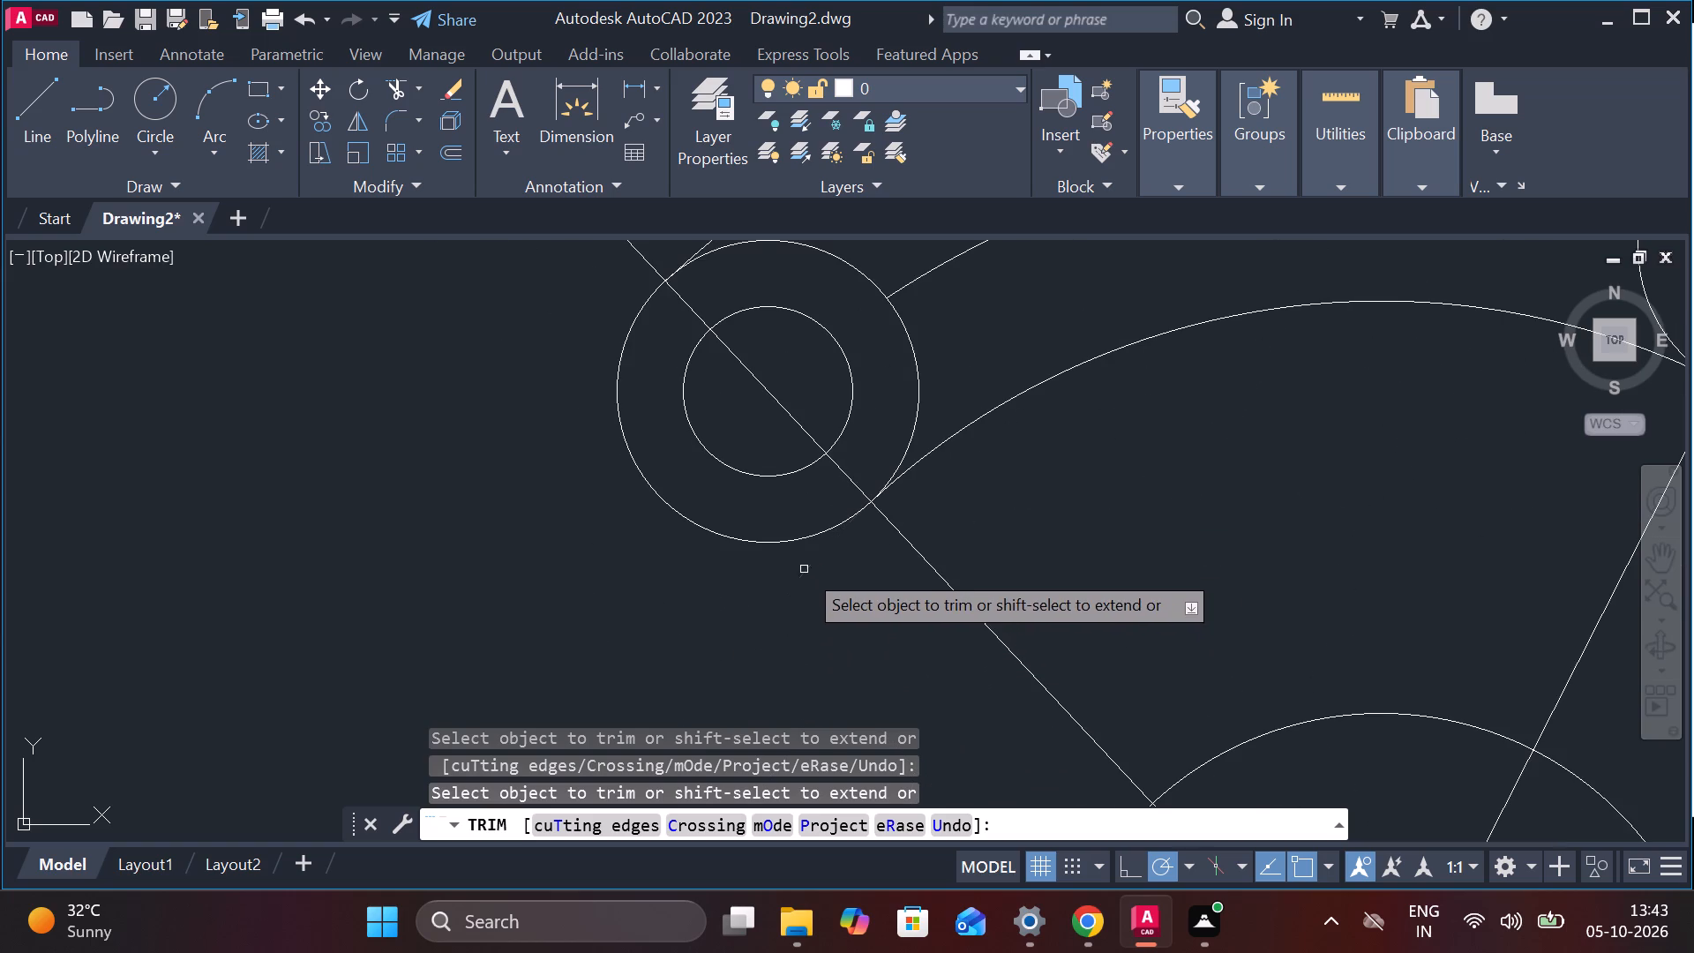
Trim the three arcs at the other circle pair, removing the offset arcs' overhangs and the middle arc inside the 41 diameter circle.
scroll(802, 591, "down", 1)
scroll(1045, 464, "down", 1)
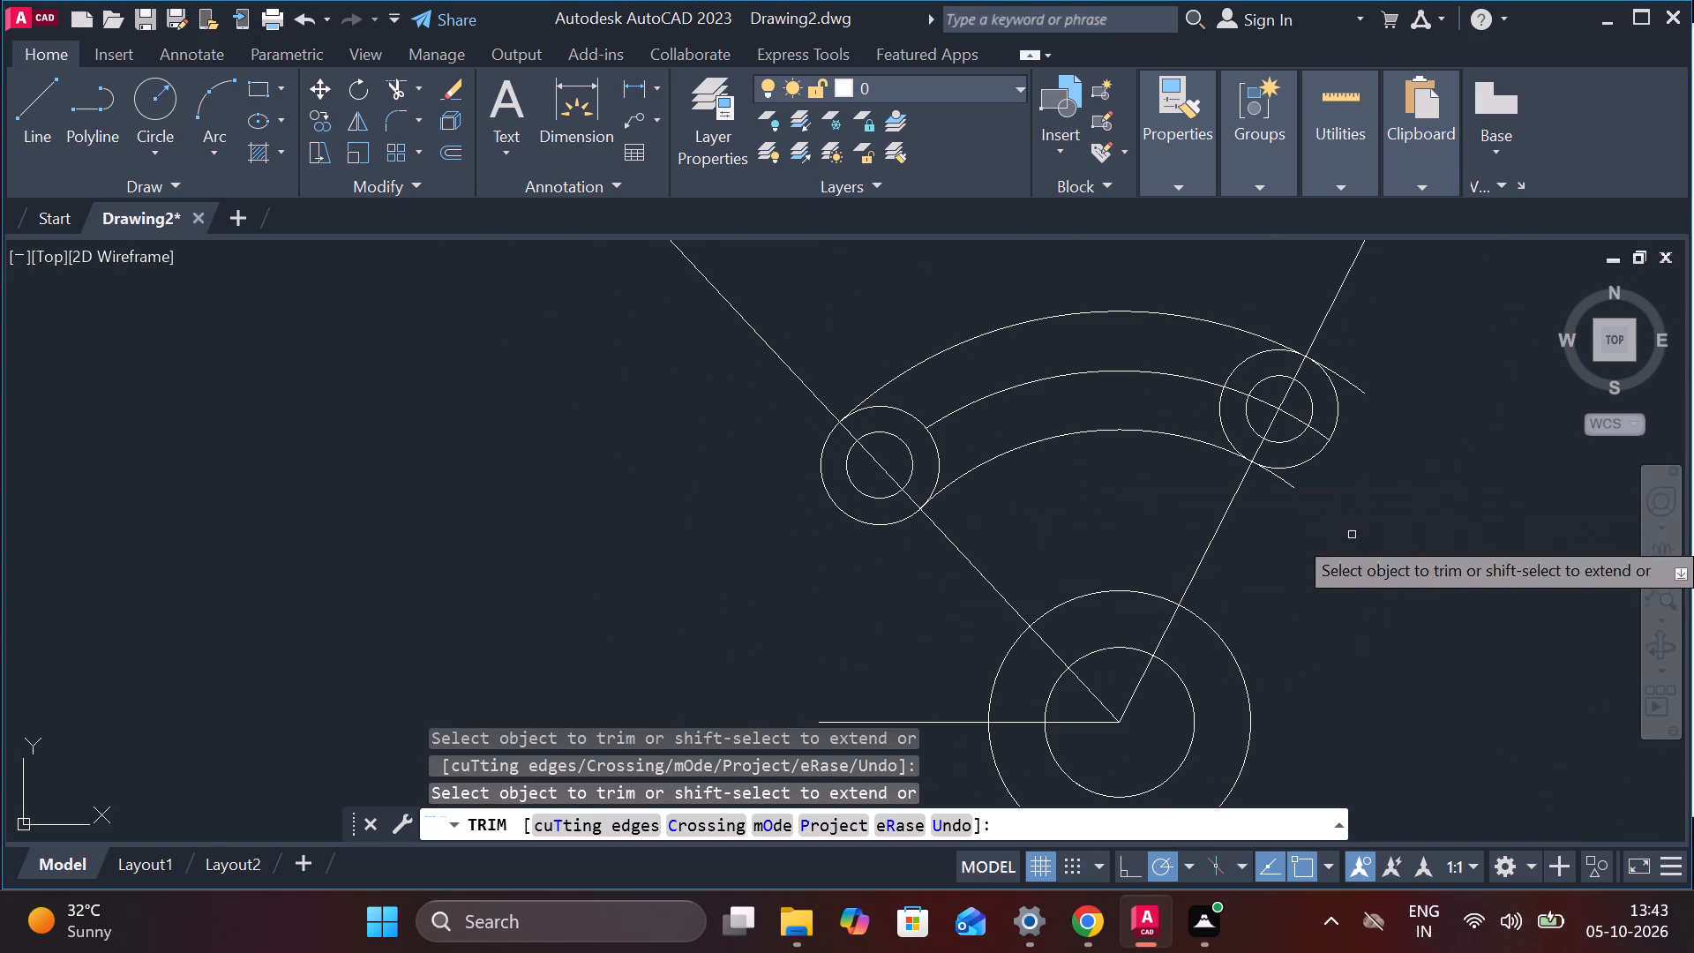
middle_click_drag(1270, 529, 1071, 600)
scroll(1079, 533, "up", 2)
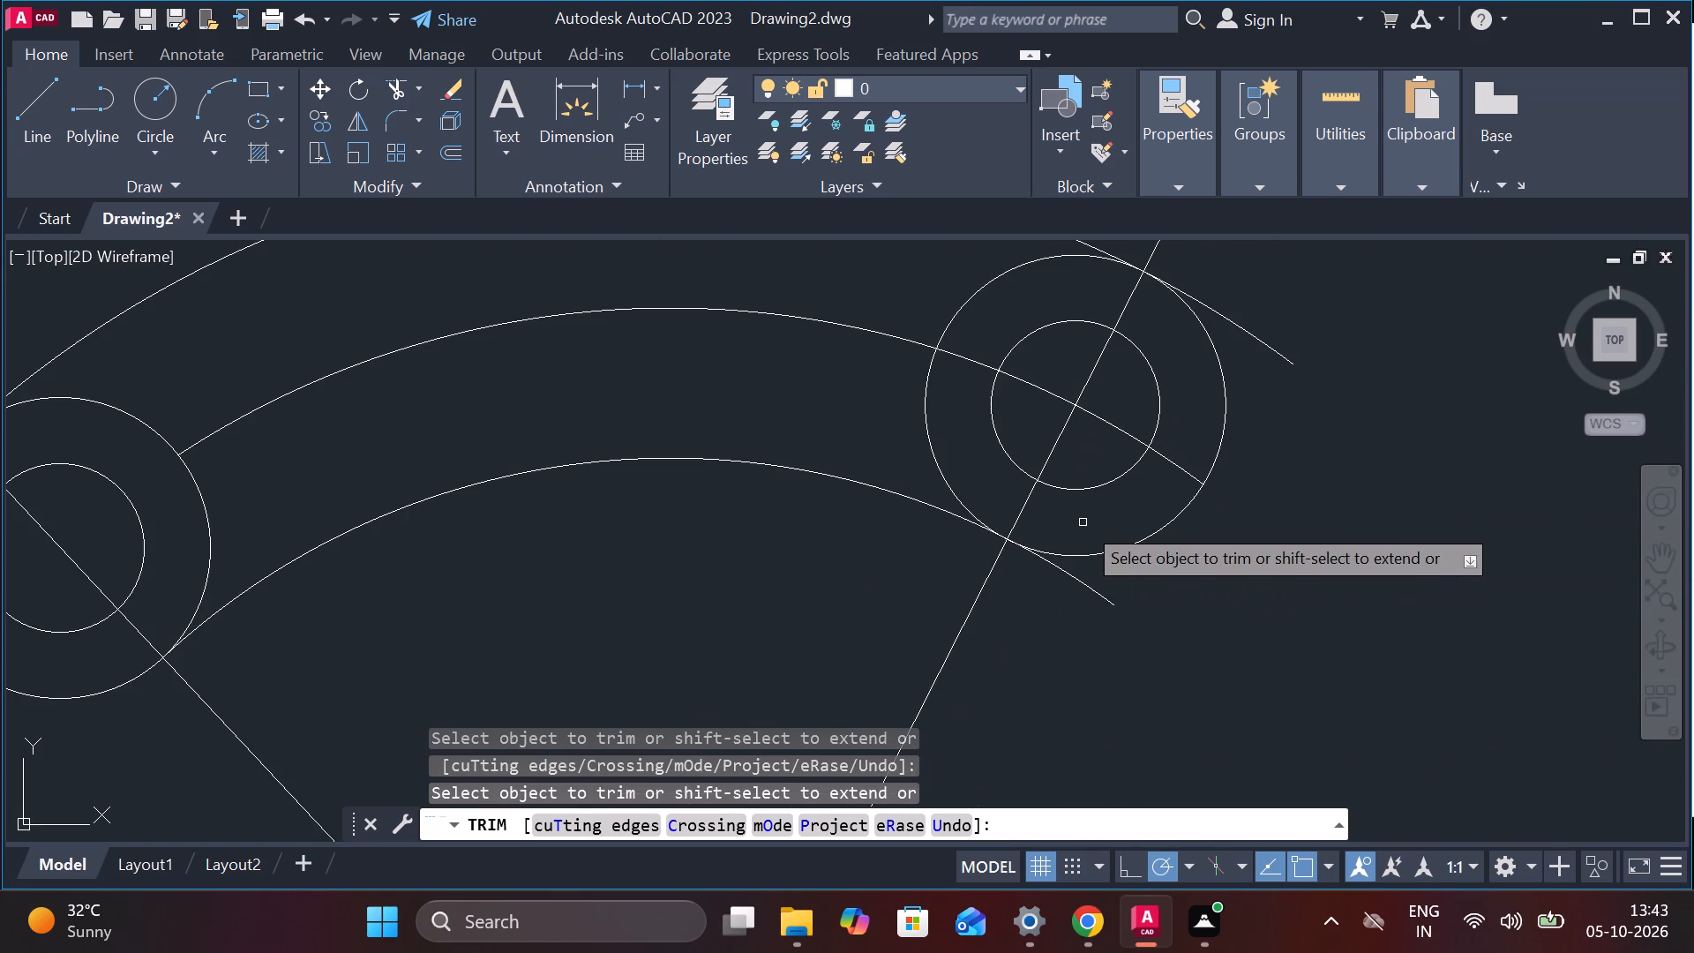
left_click(1088, 593)
left_click_drag(1279, 305, 1283, 361)
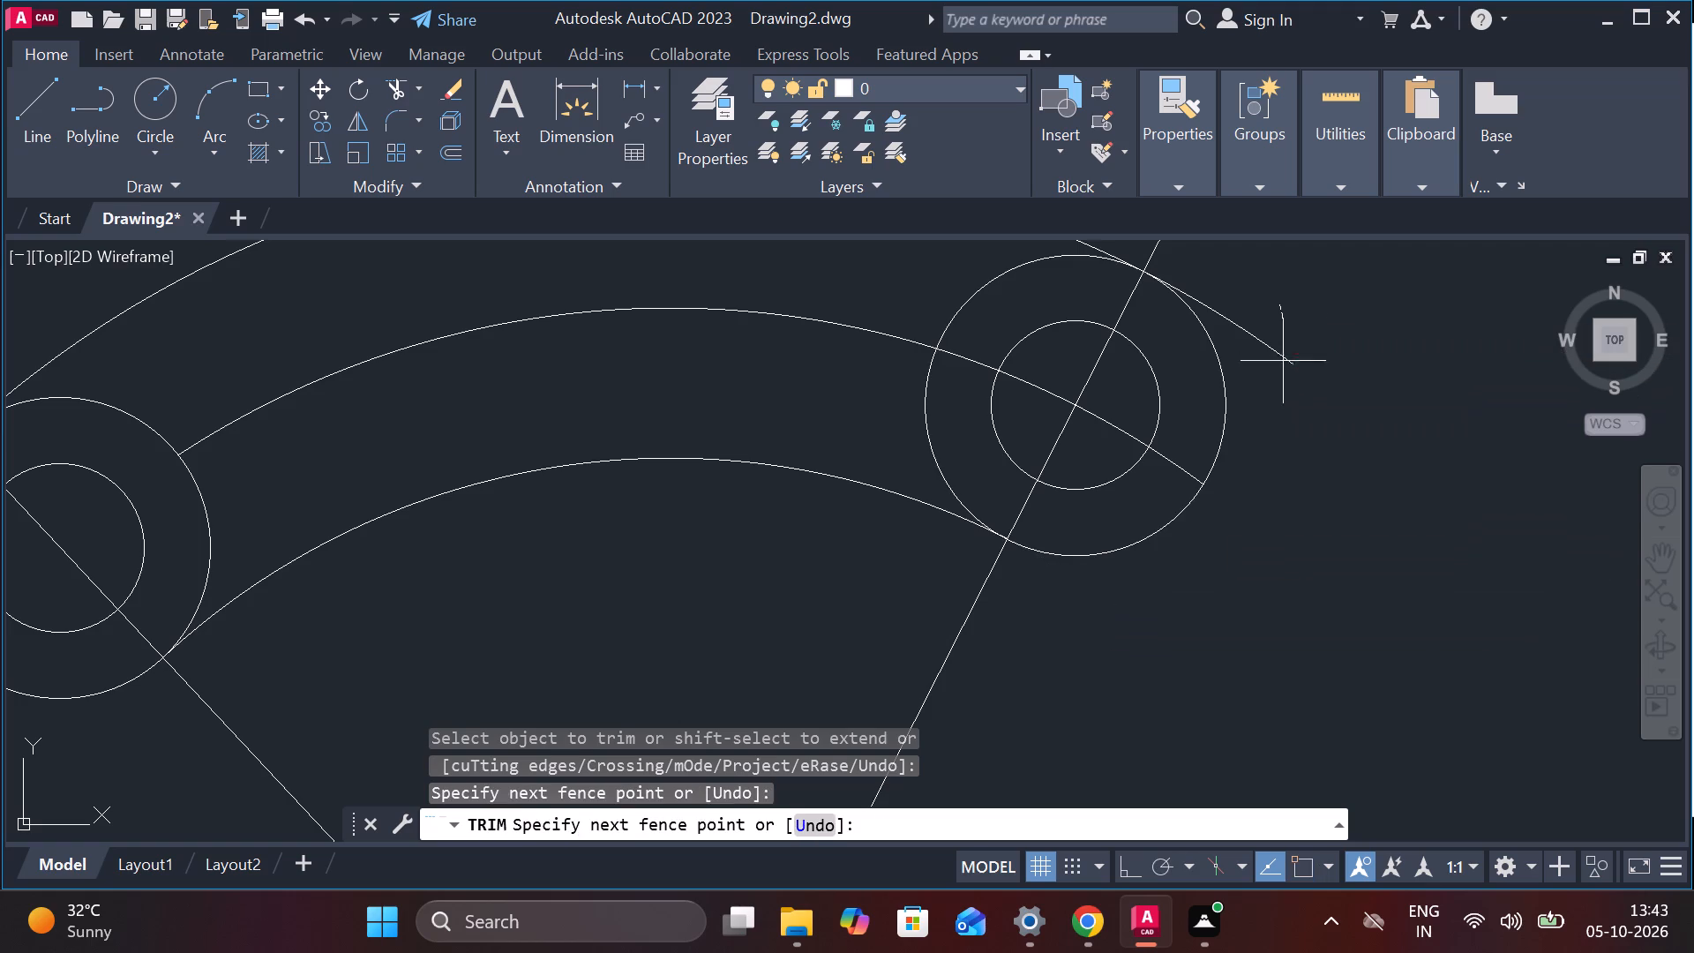
left_click_drag(1283, 361, 1280, 401)
left_click_drag(1120, 386, 1110, 437)
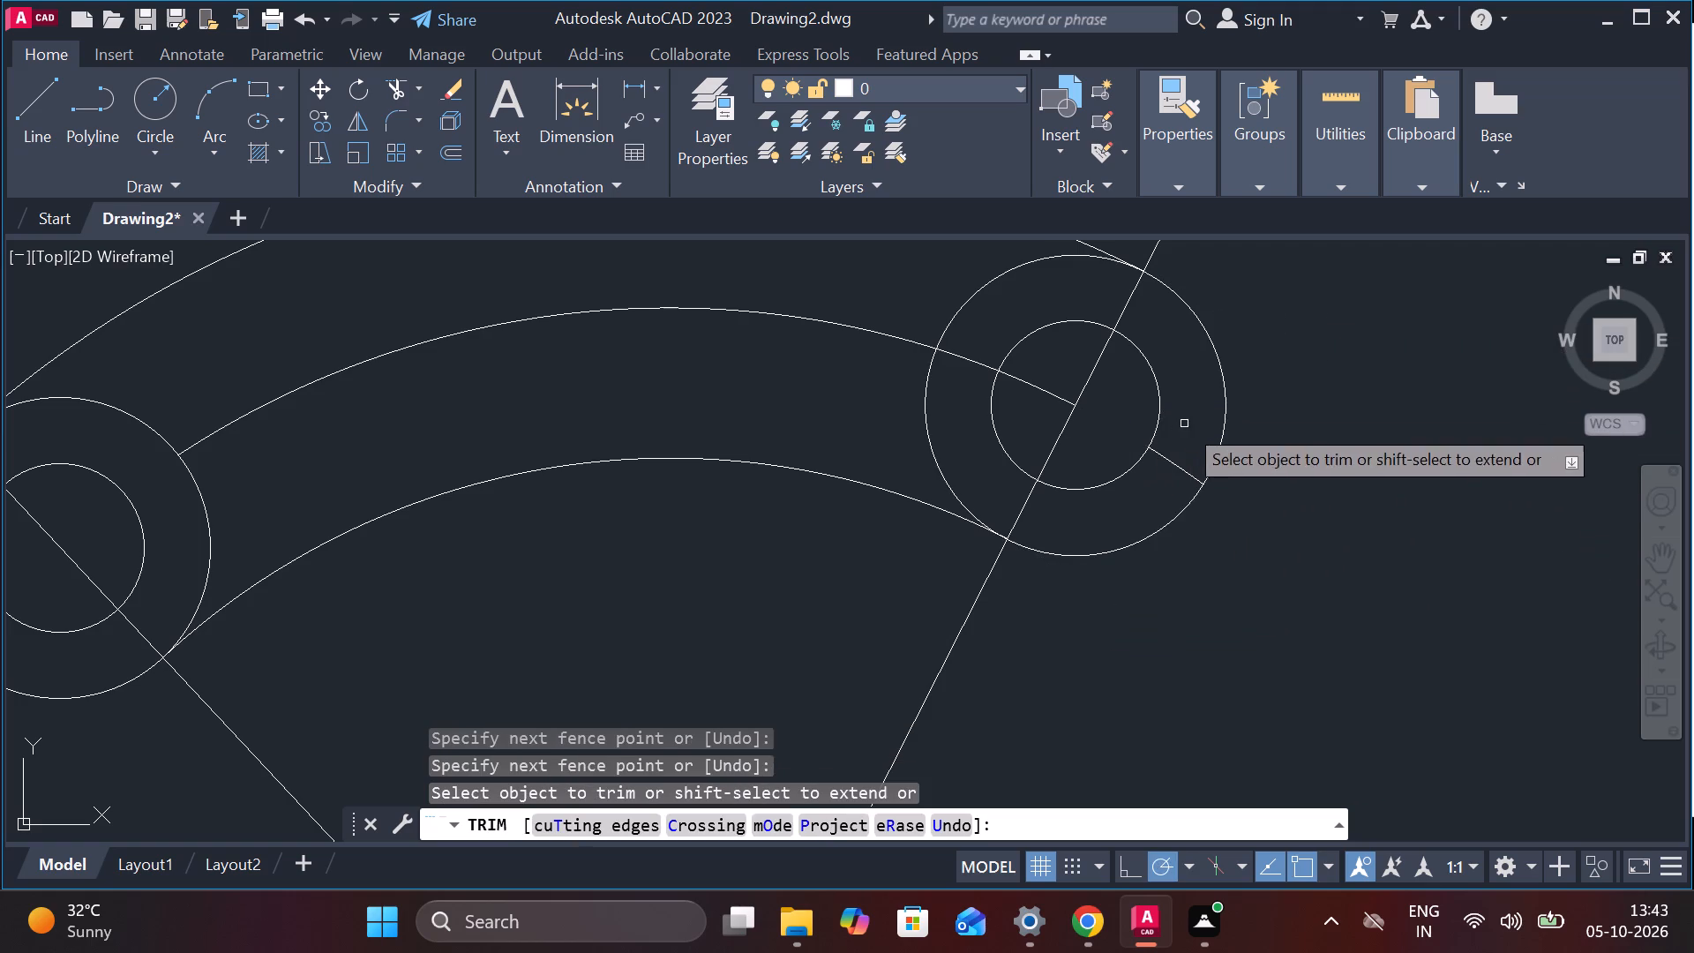
left_click_drag(1195, 411, 1168, 494)
left_click_drag(1076, 355, 1034, 408)
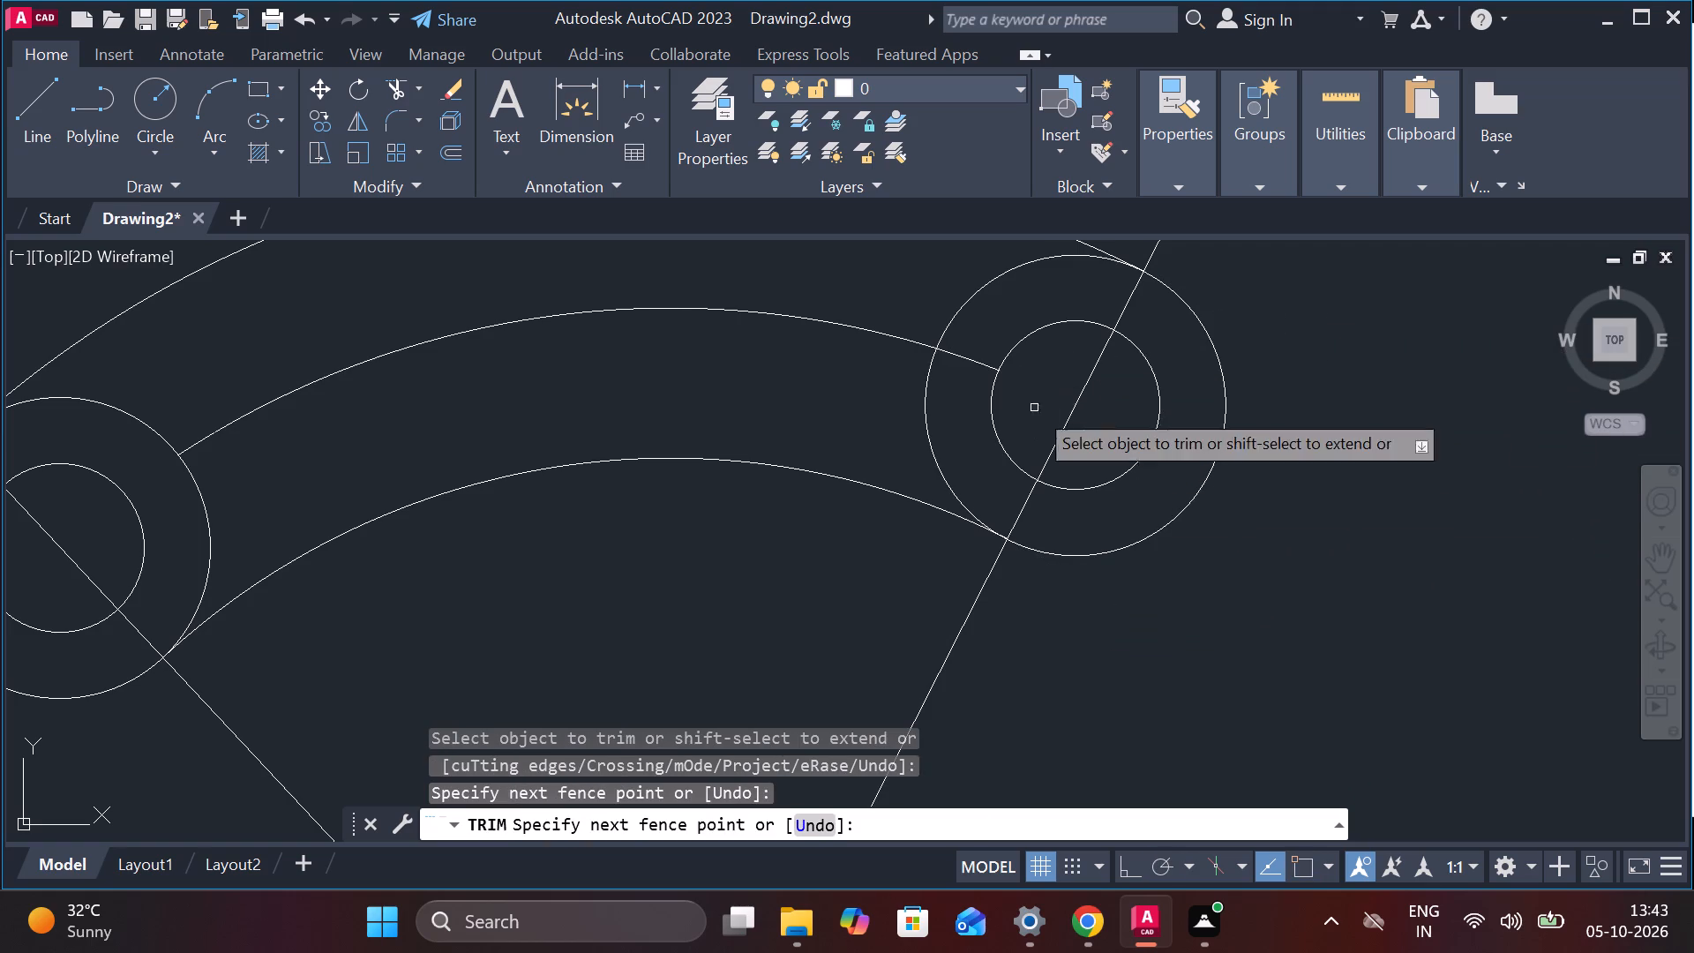
left_click_drag(981, 332, 971, 409)
Trim the ends of both angled construction lines that extend beyond the outer offset arc.
scroll(971, 360, "down", 2)
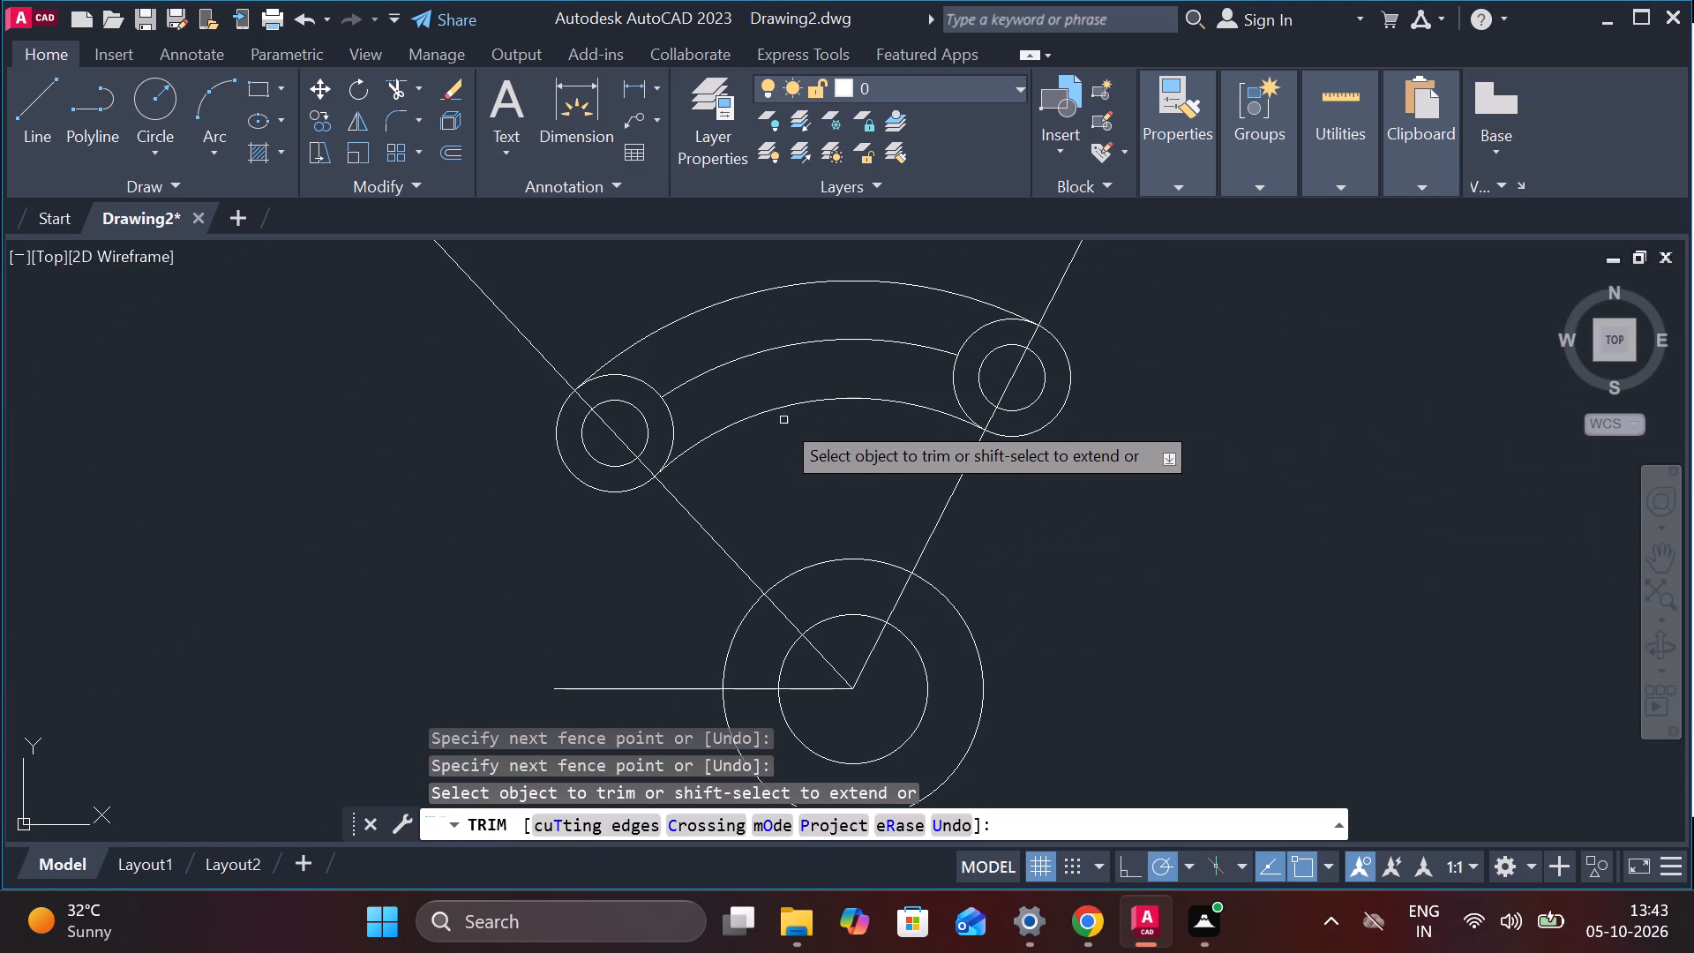
scroll(866, 371, "down", 1)
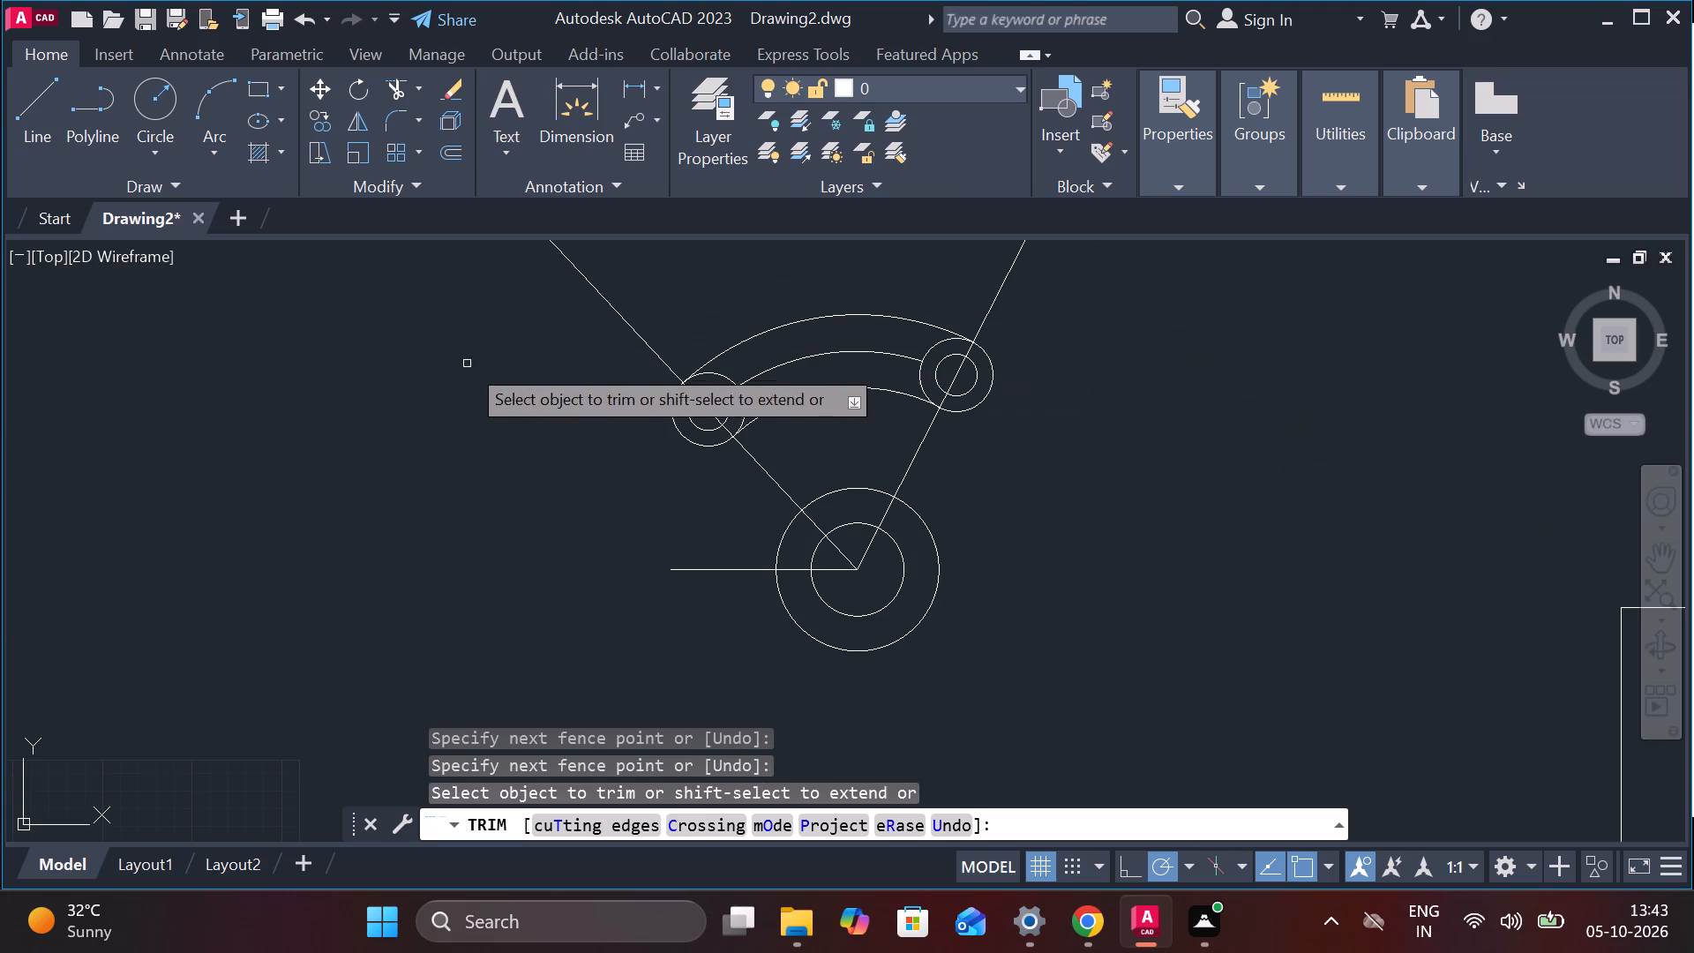
left_click_drag(433, 366, 1107, 296)
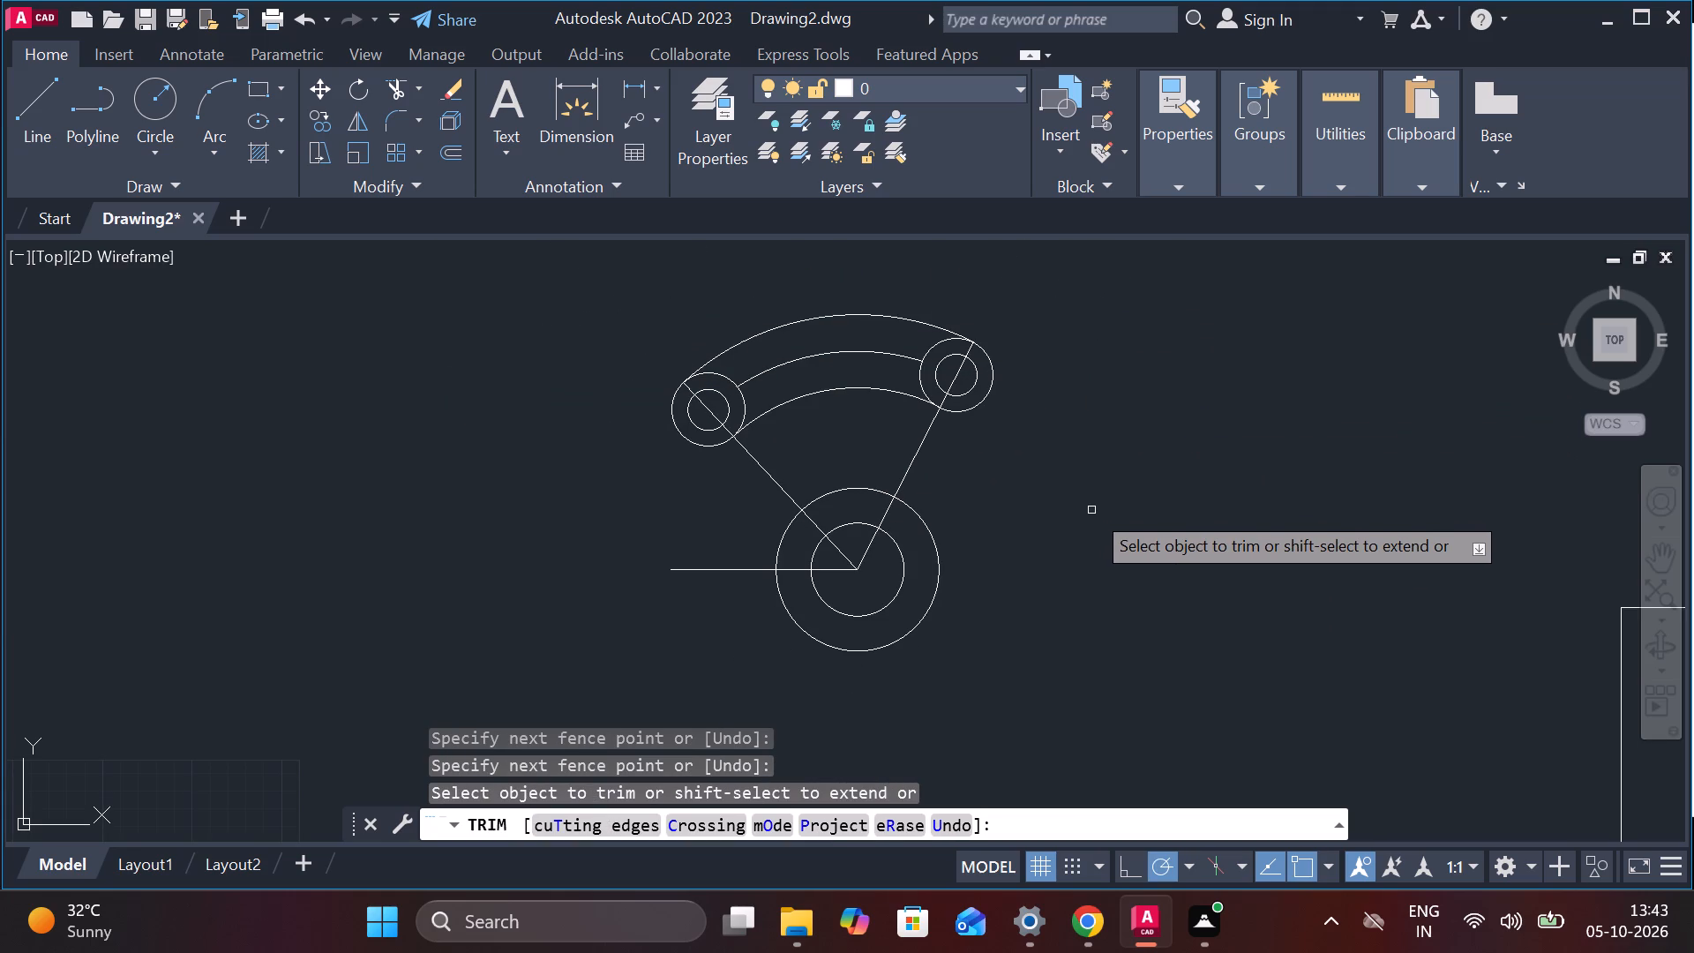
scroll(974, 549, "up", 1)
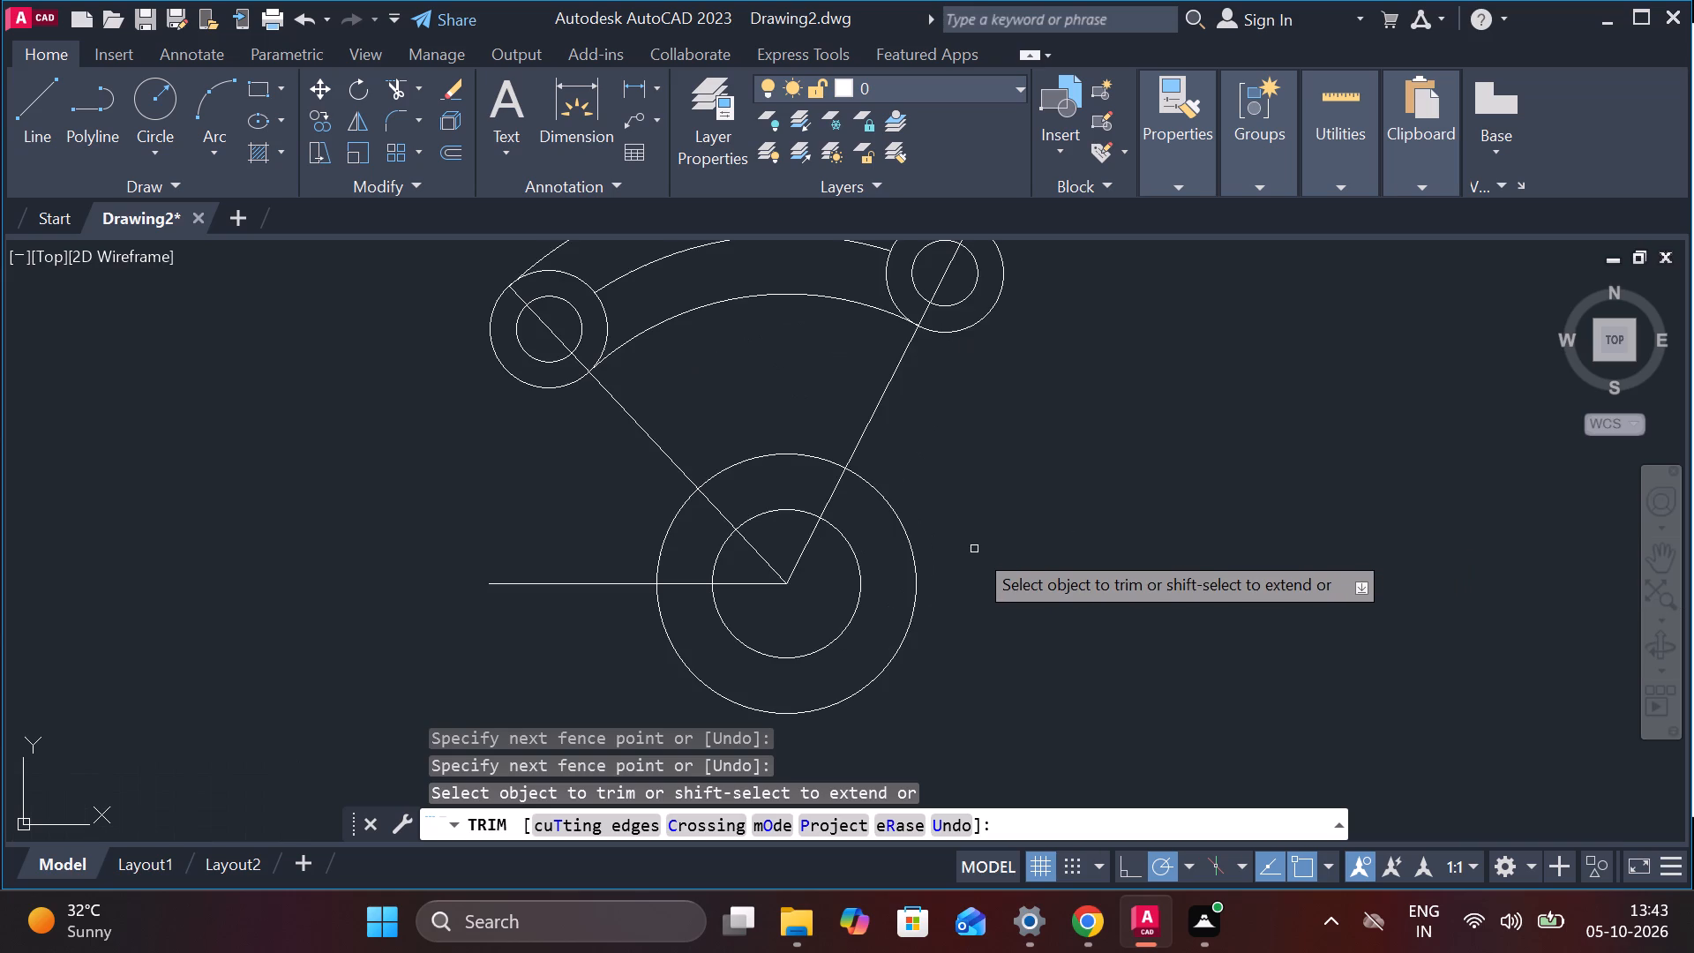
key("Escape")
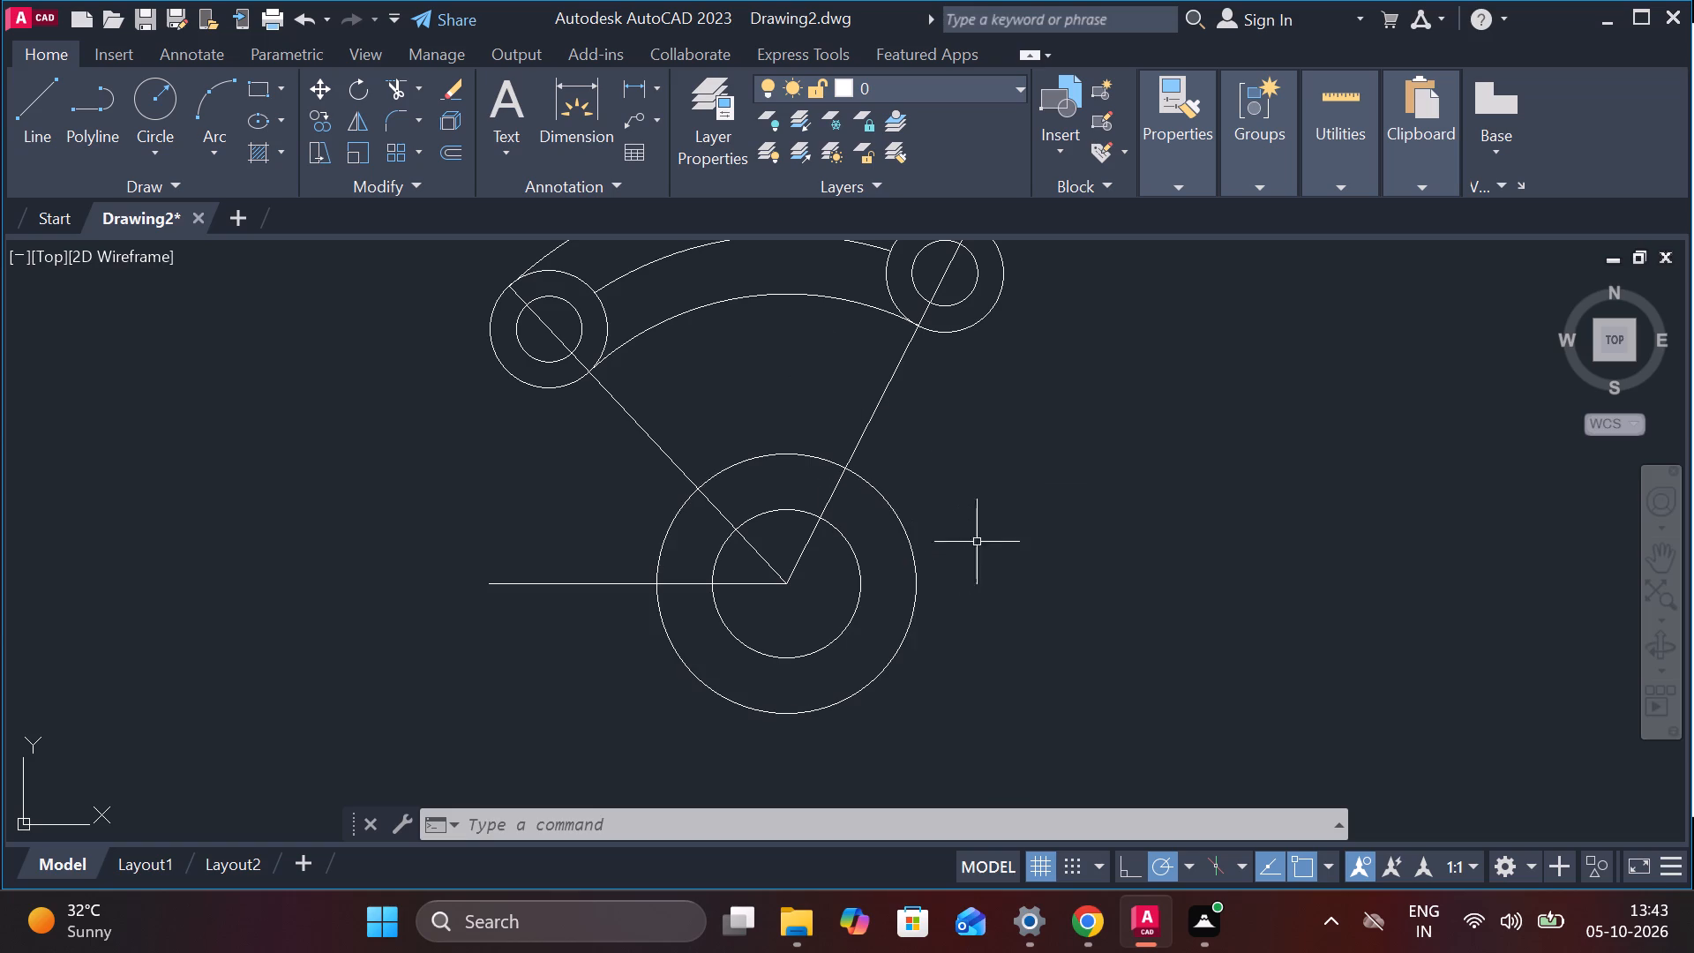
Draw a vertical line about 63 long upward from the centre of the 91 and 52 diameter circles.
left_click(25, 97)
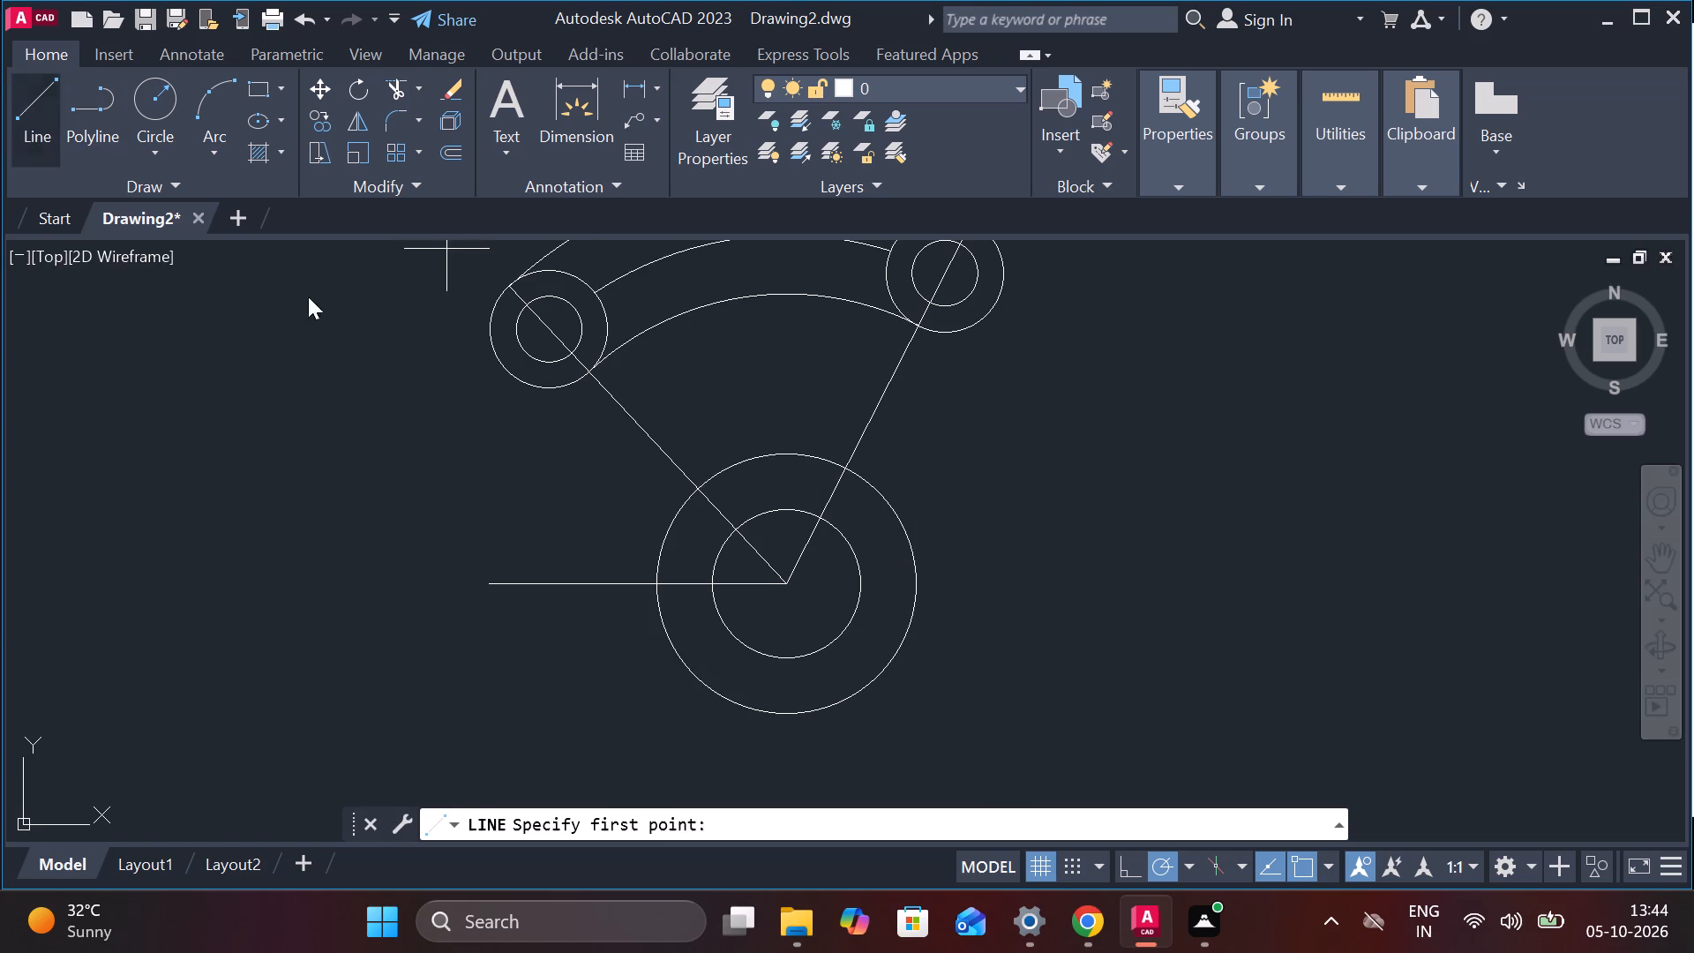
left_click(782, 579)
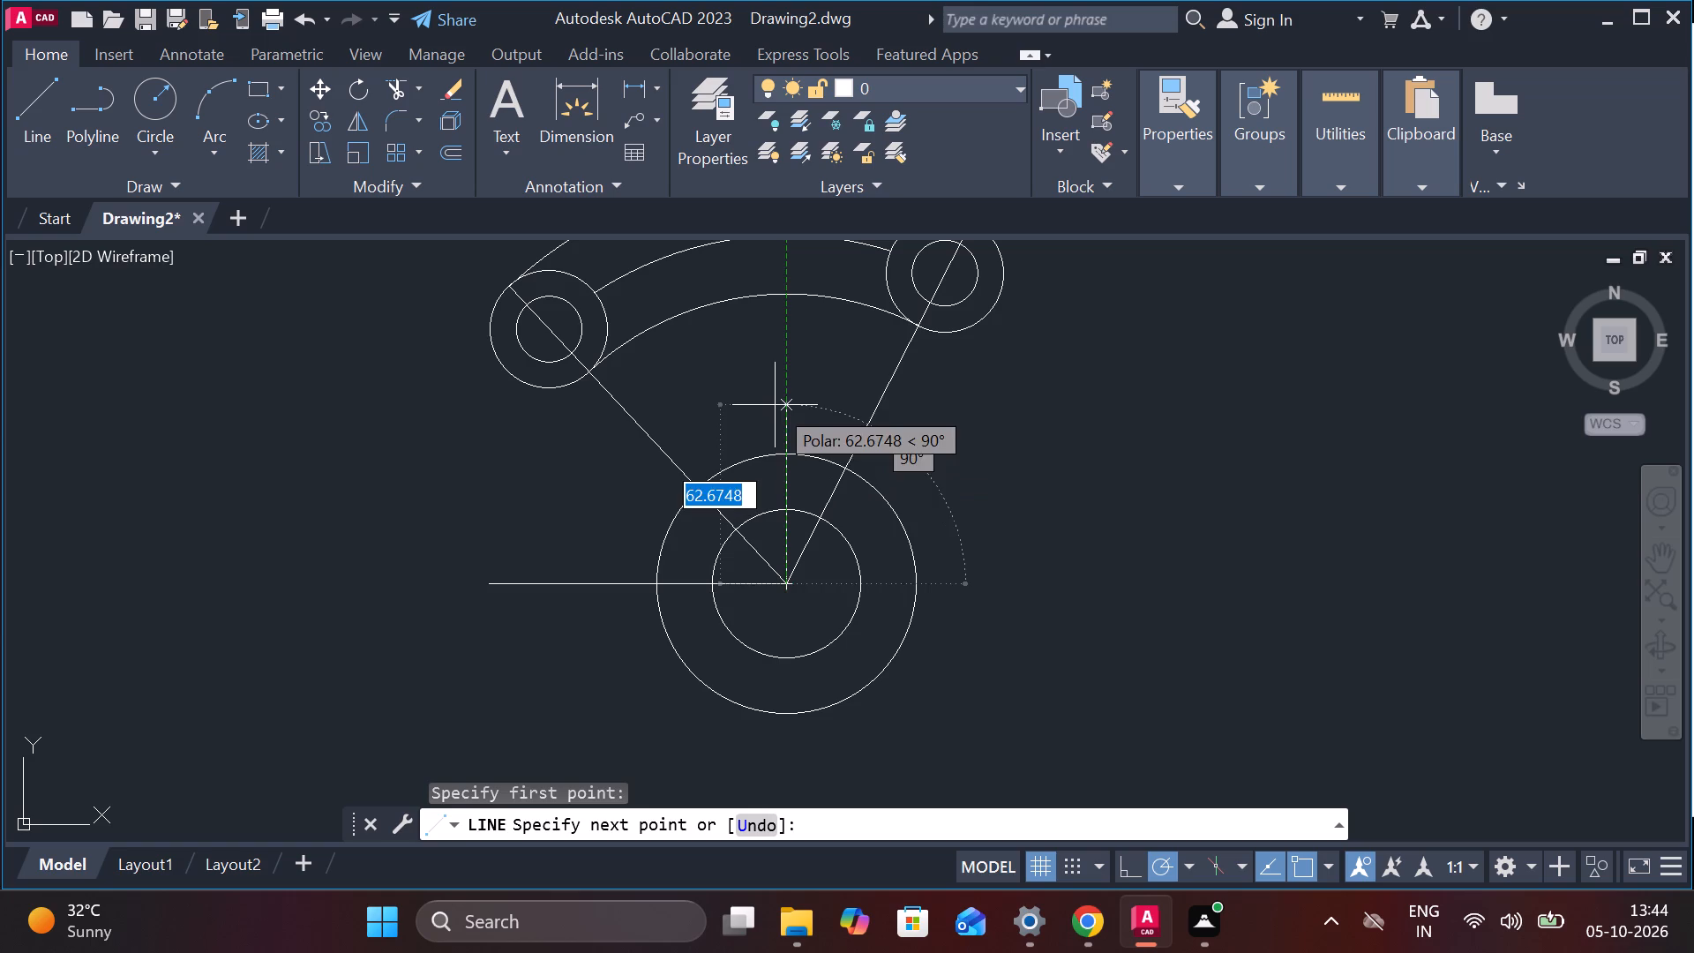
left_click(775, 405)
key("Escape")
Offset the vertical line rising from the centre of the 91 and 52 diameter circles by 92 to the right.
left_click(792, 435)
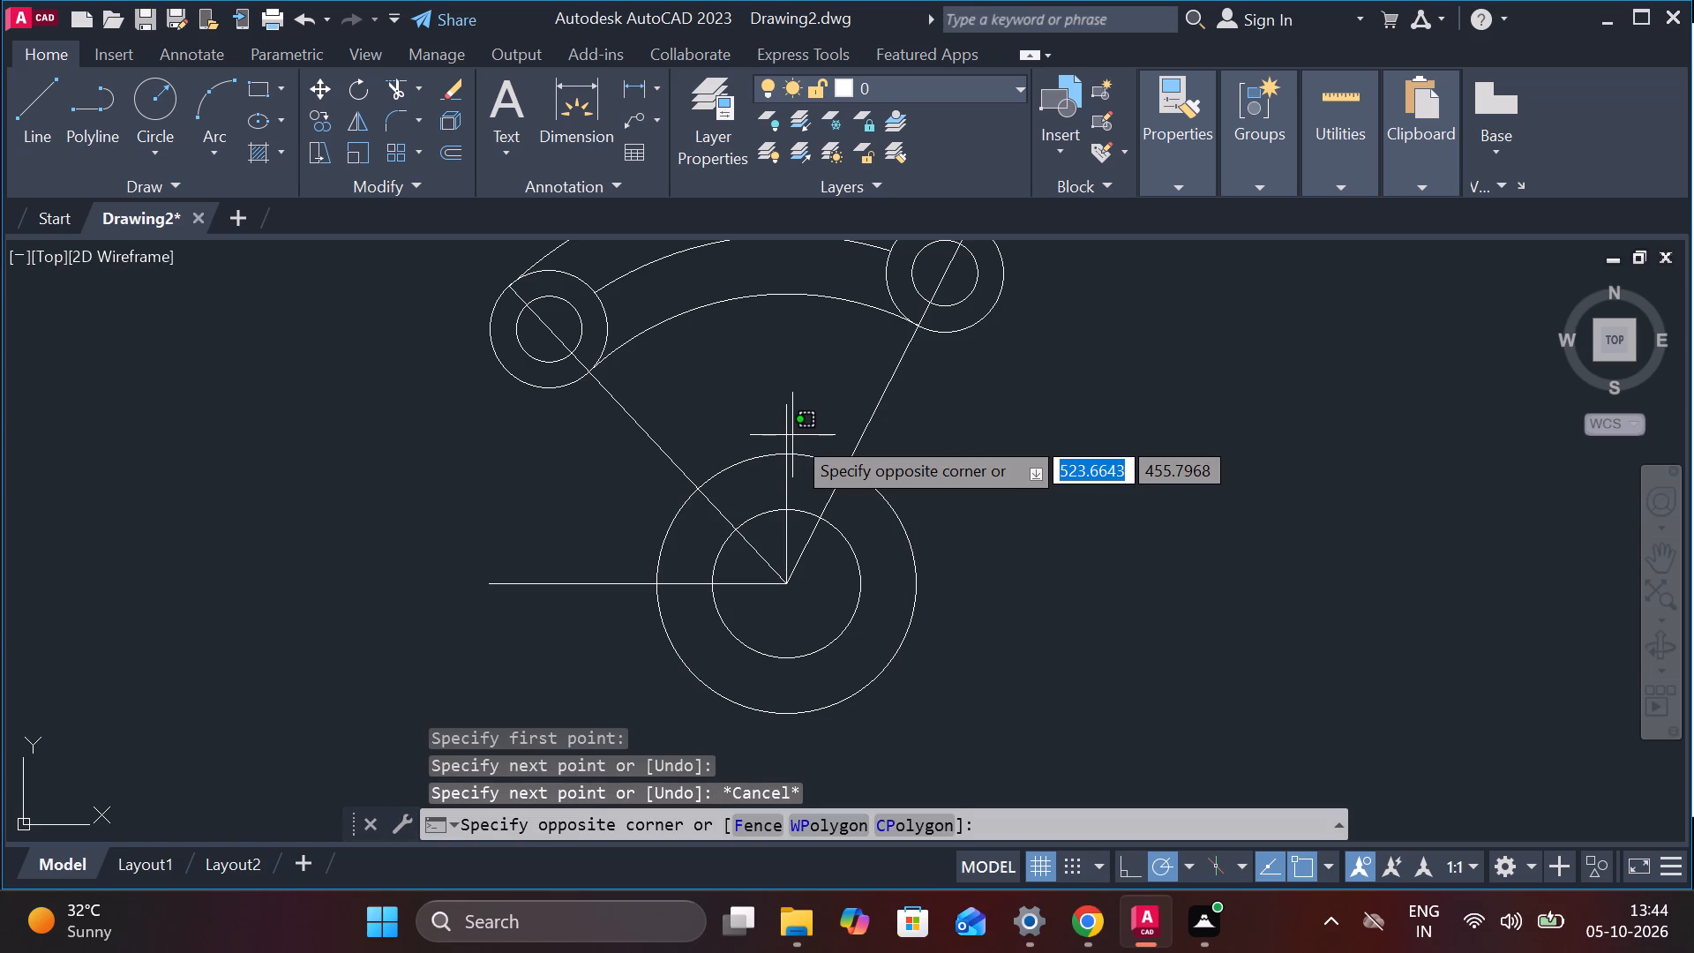
left_click(776, 424)
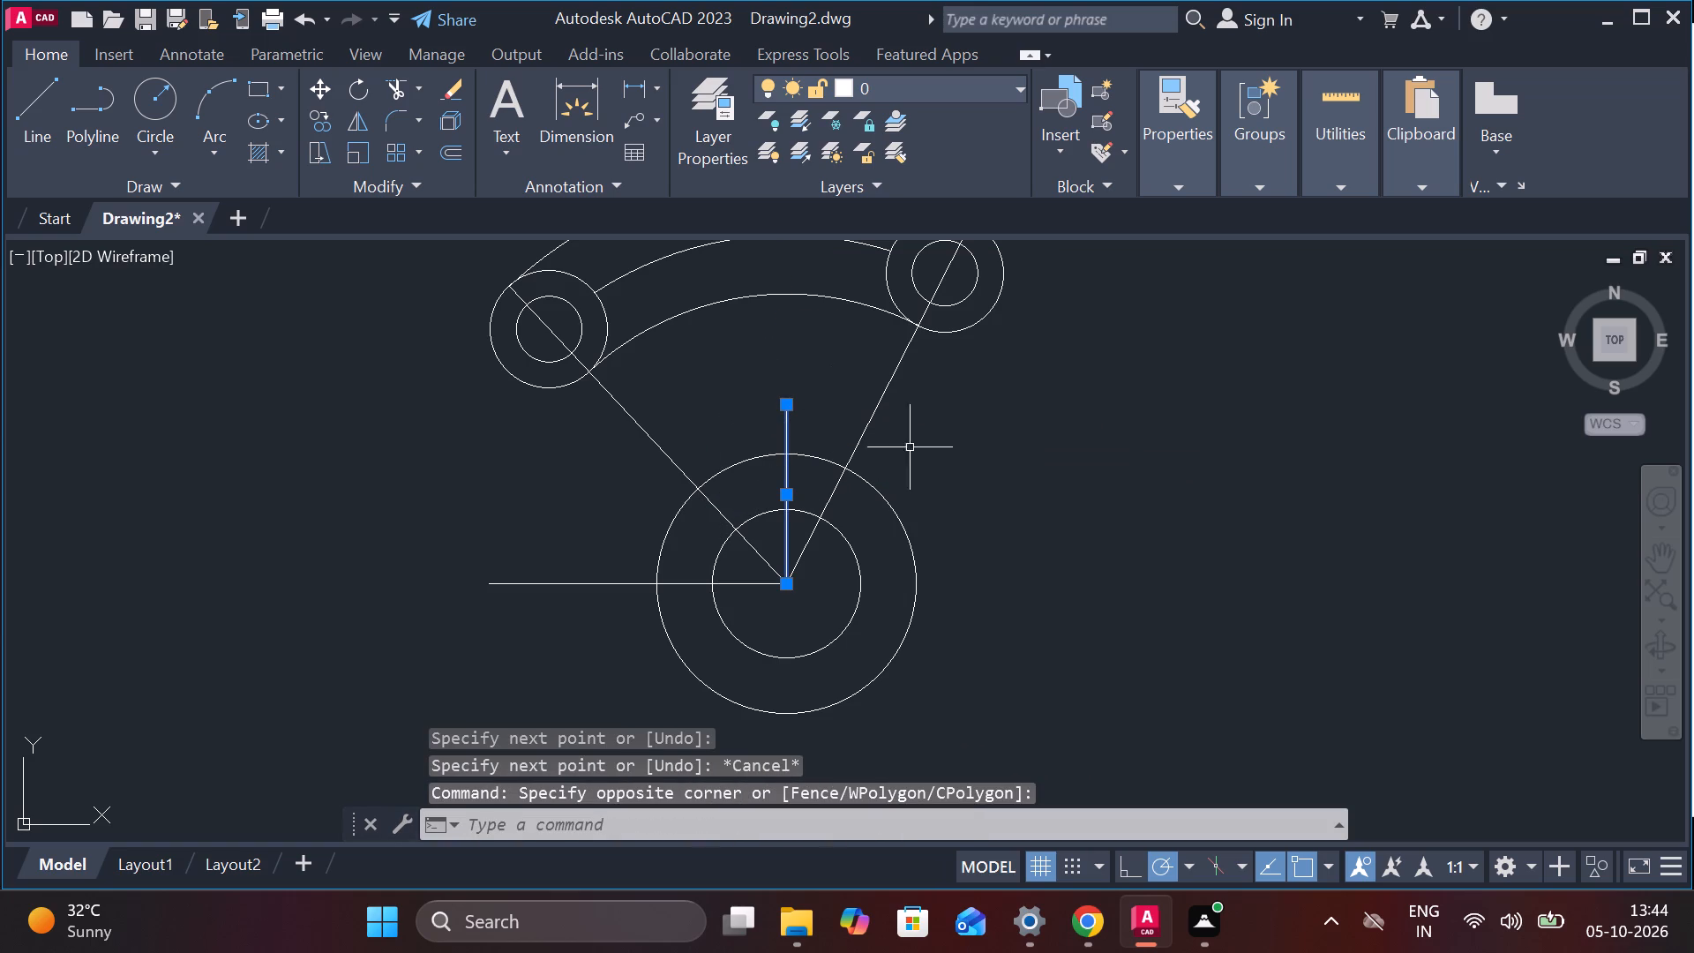
key("o")
key("Return")
key("Return")
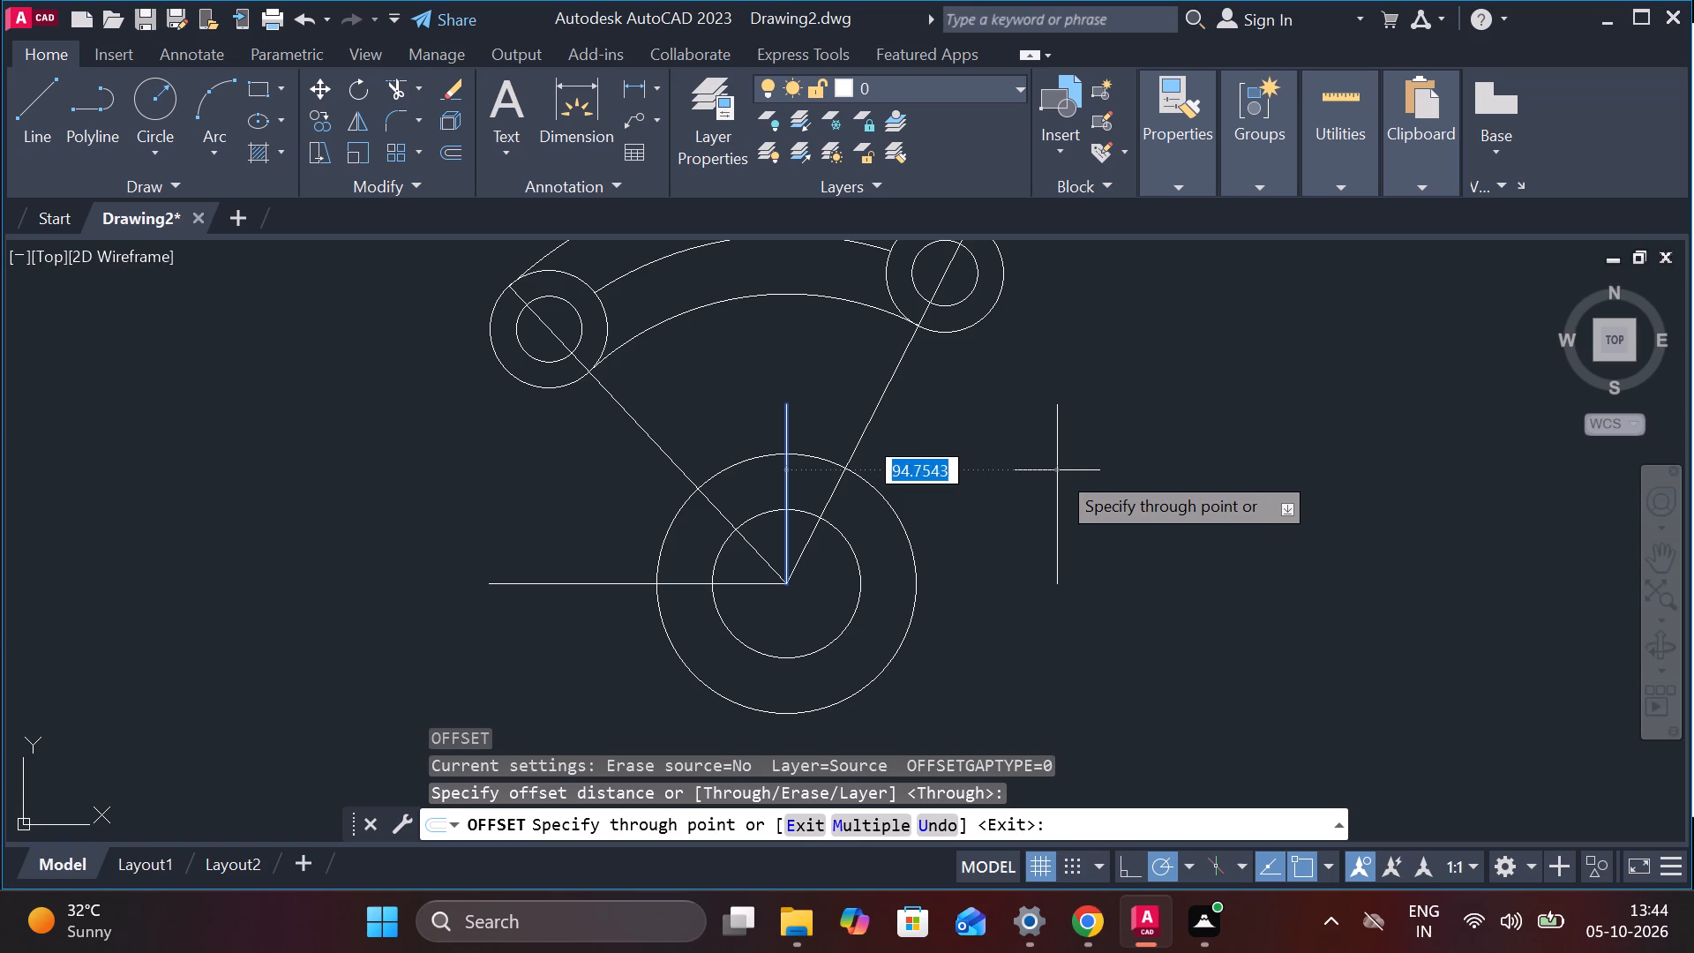
type("92")
key("Return")
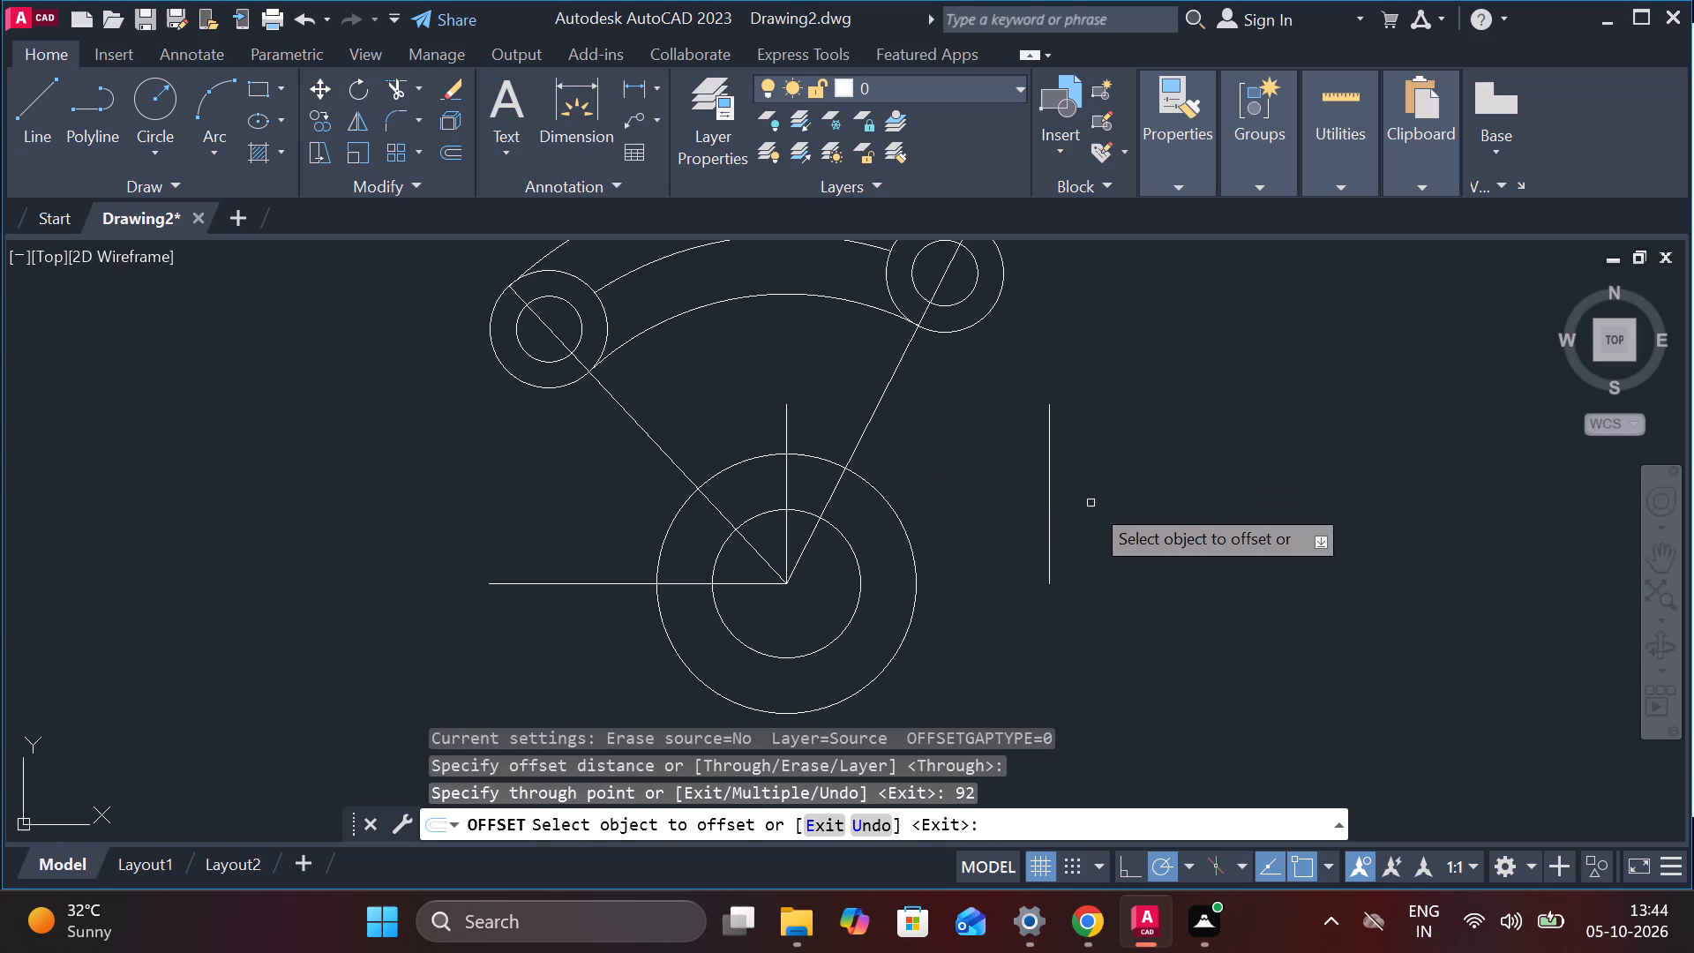
key("Escape")
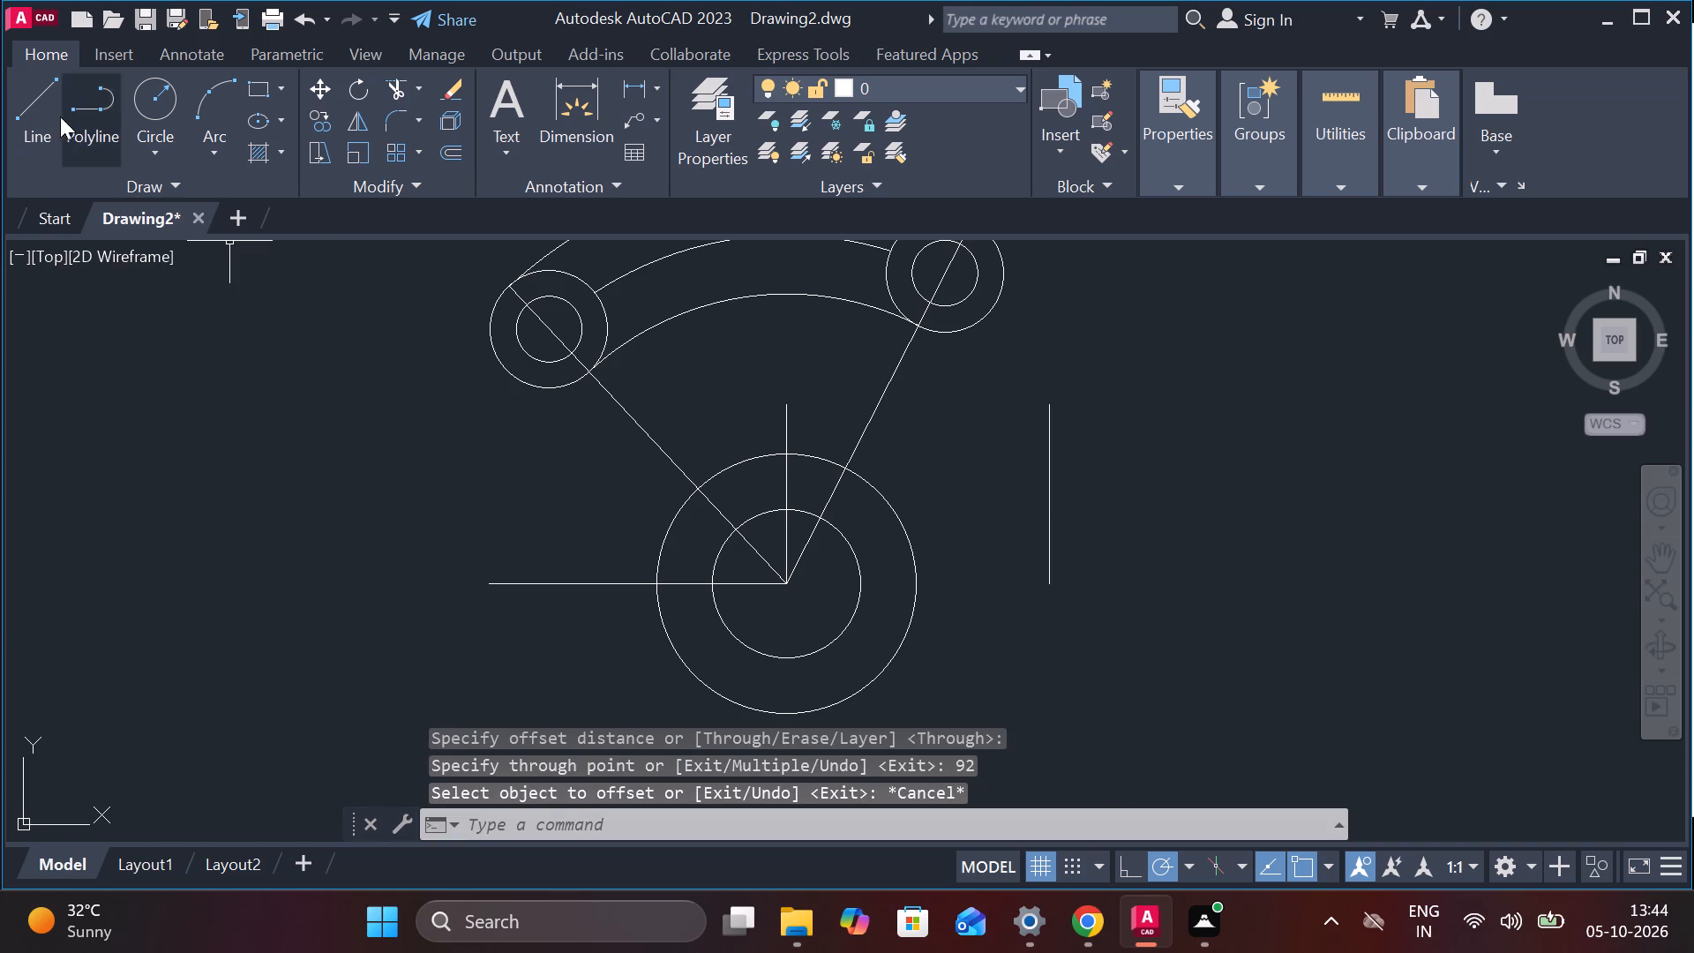
Lengthen the horizontal line from the circles' centre to the right, past the offset vertical line.
left_click(682, 584)
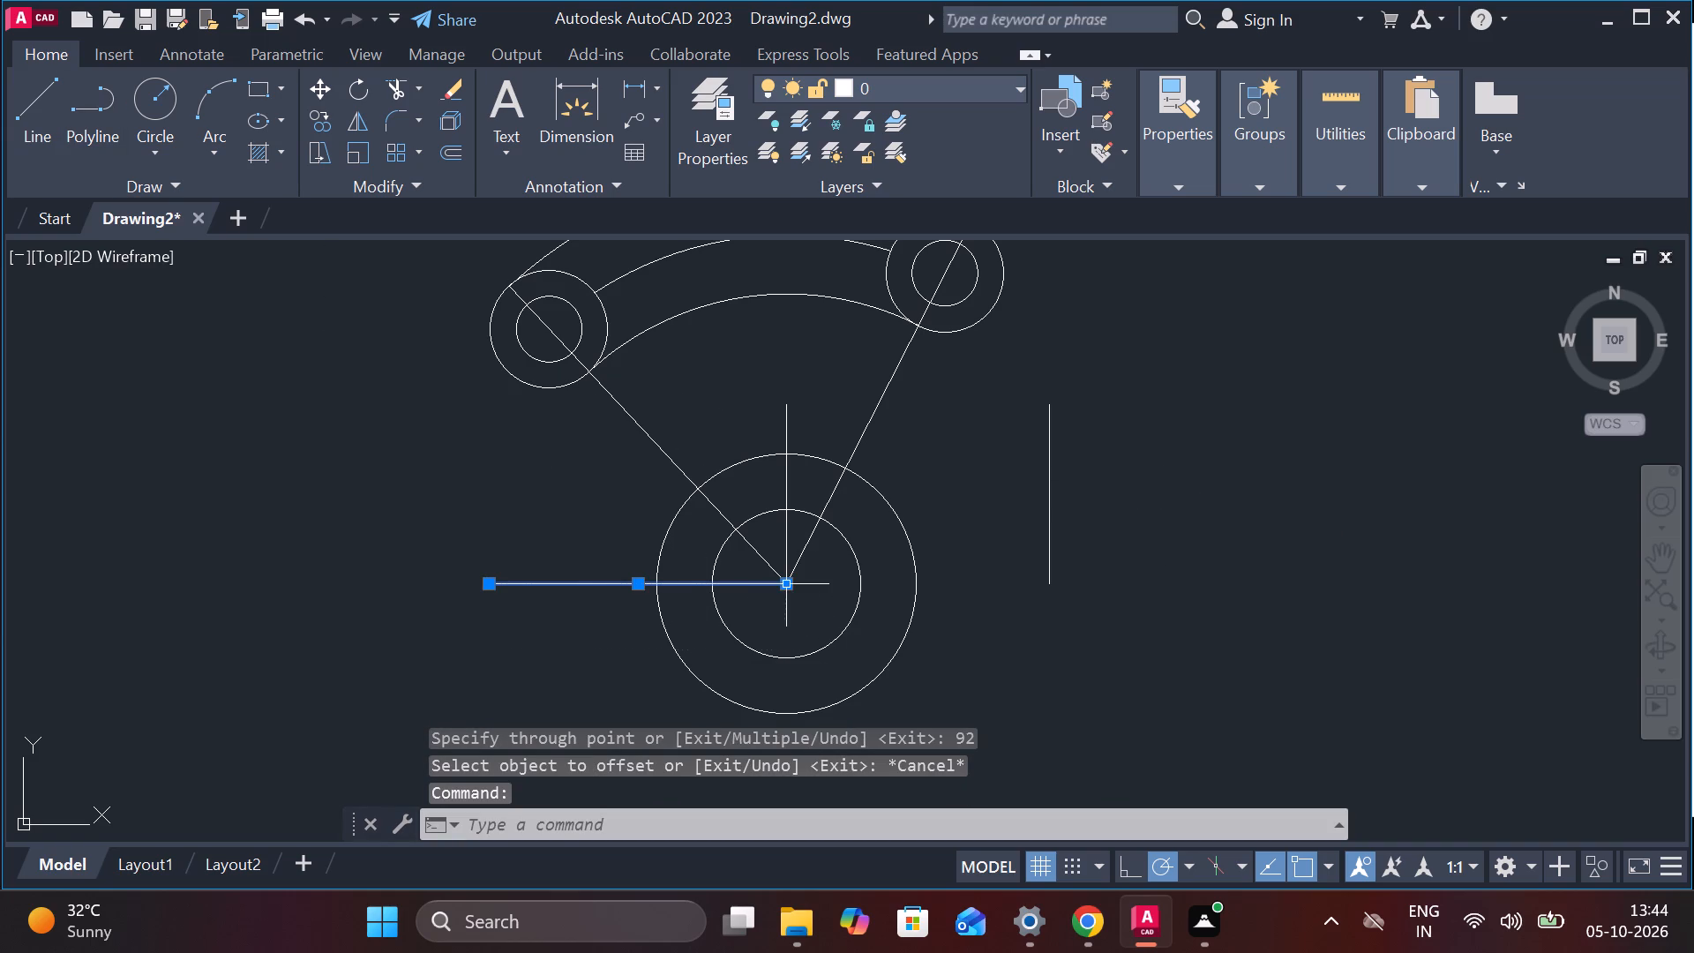
left_click(880, 664)
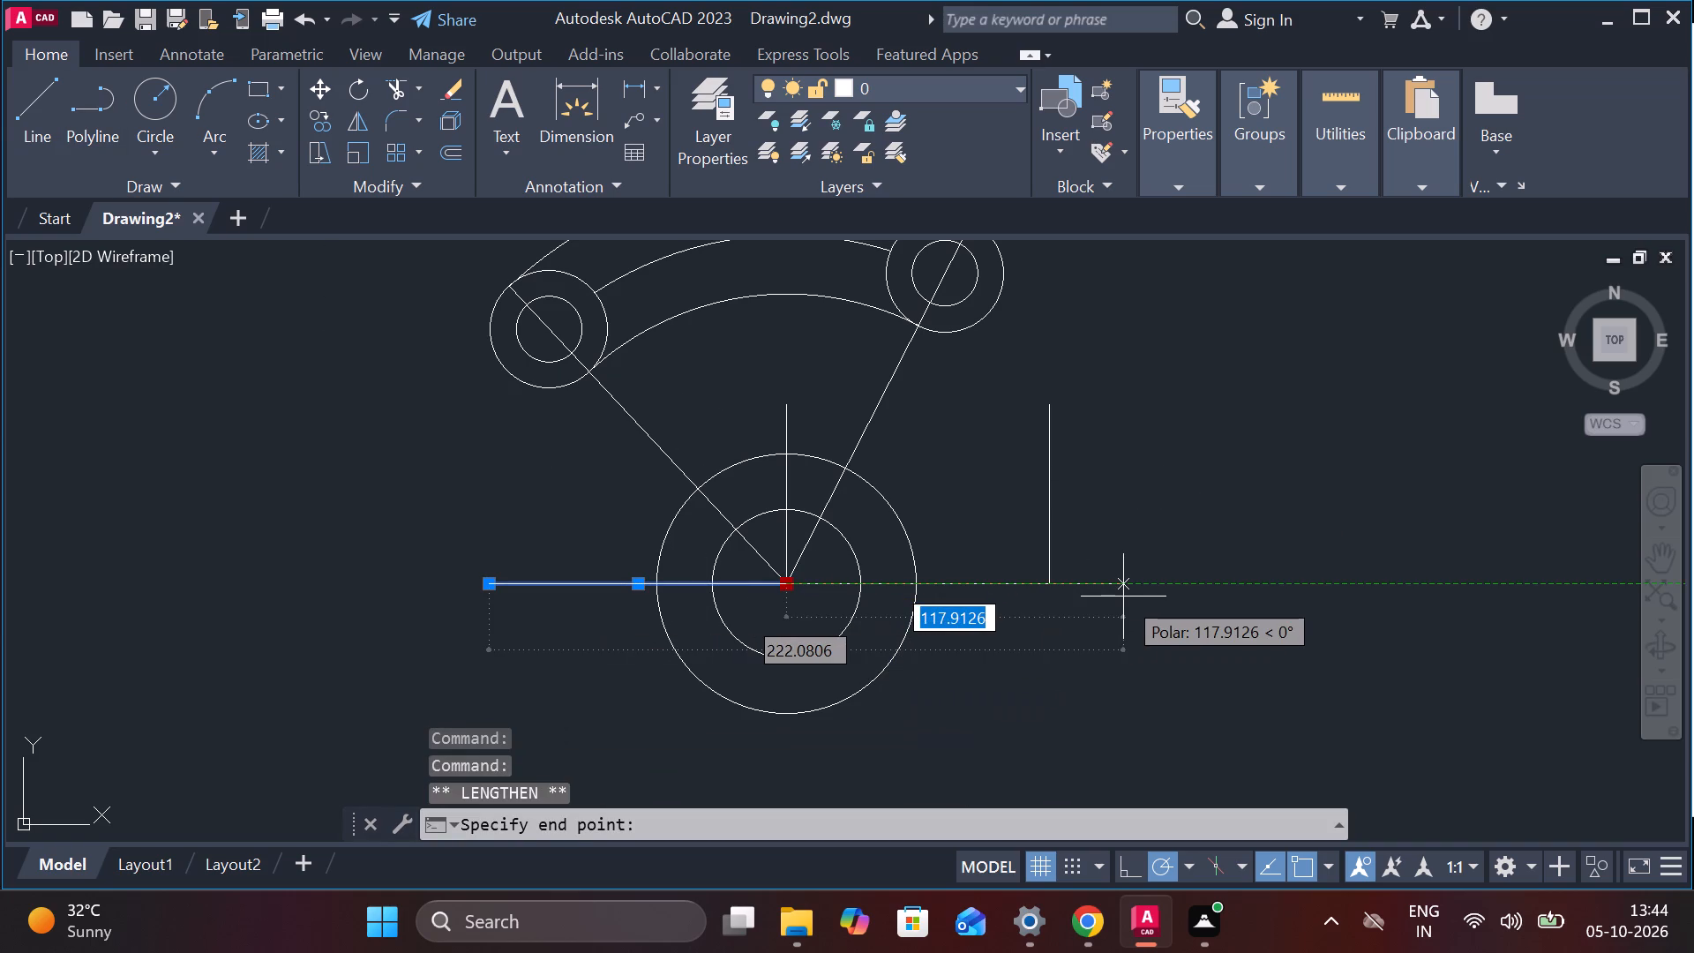
left_click(1161, 597)
key("Escape")
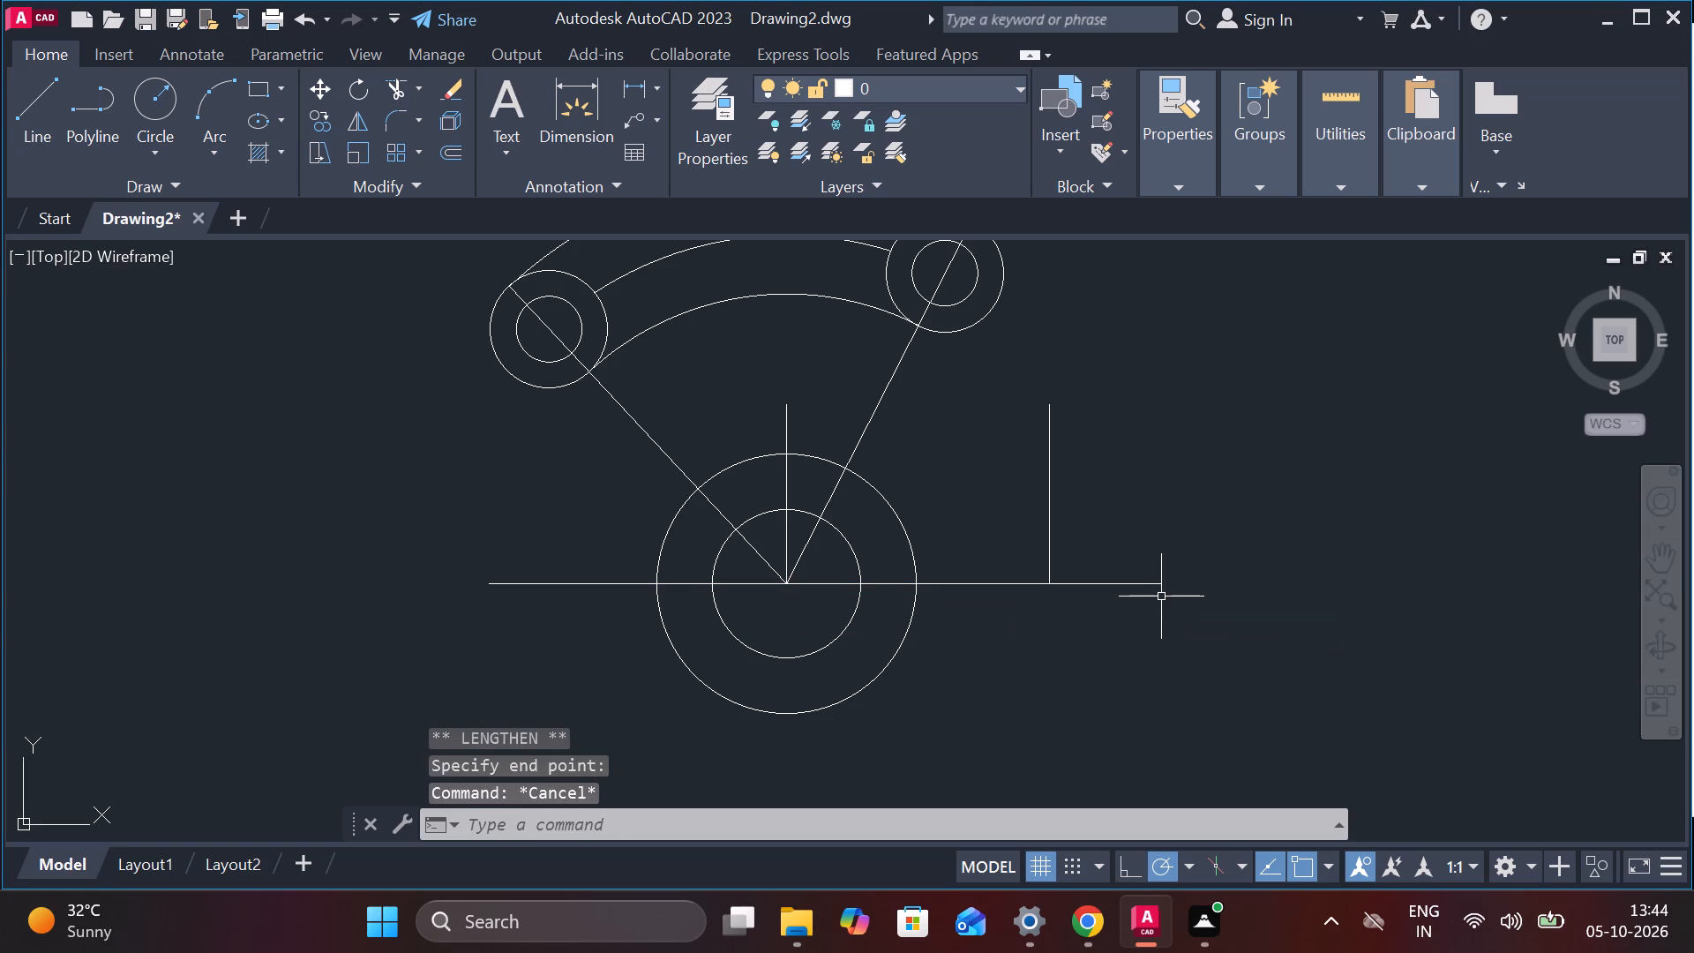
Offset the lengthened horizontal line 20 upward.
left_click(1074, 586)
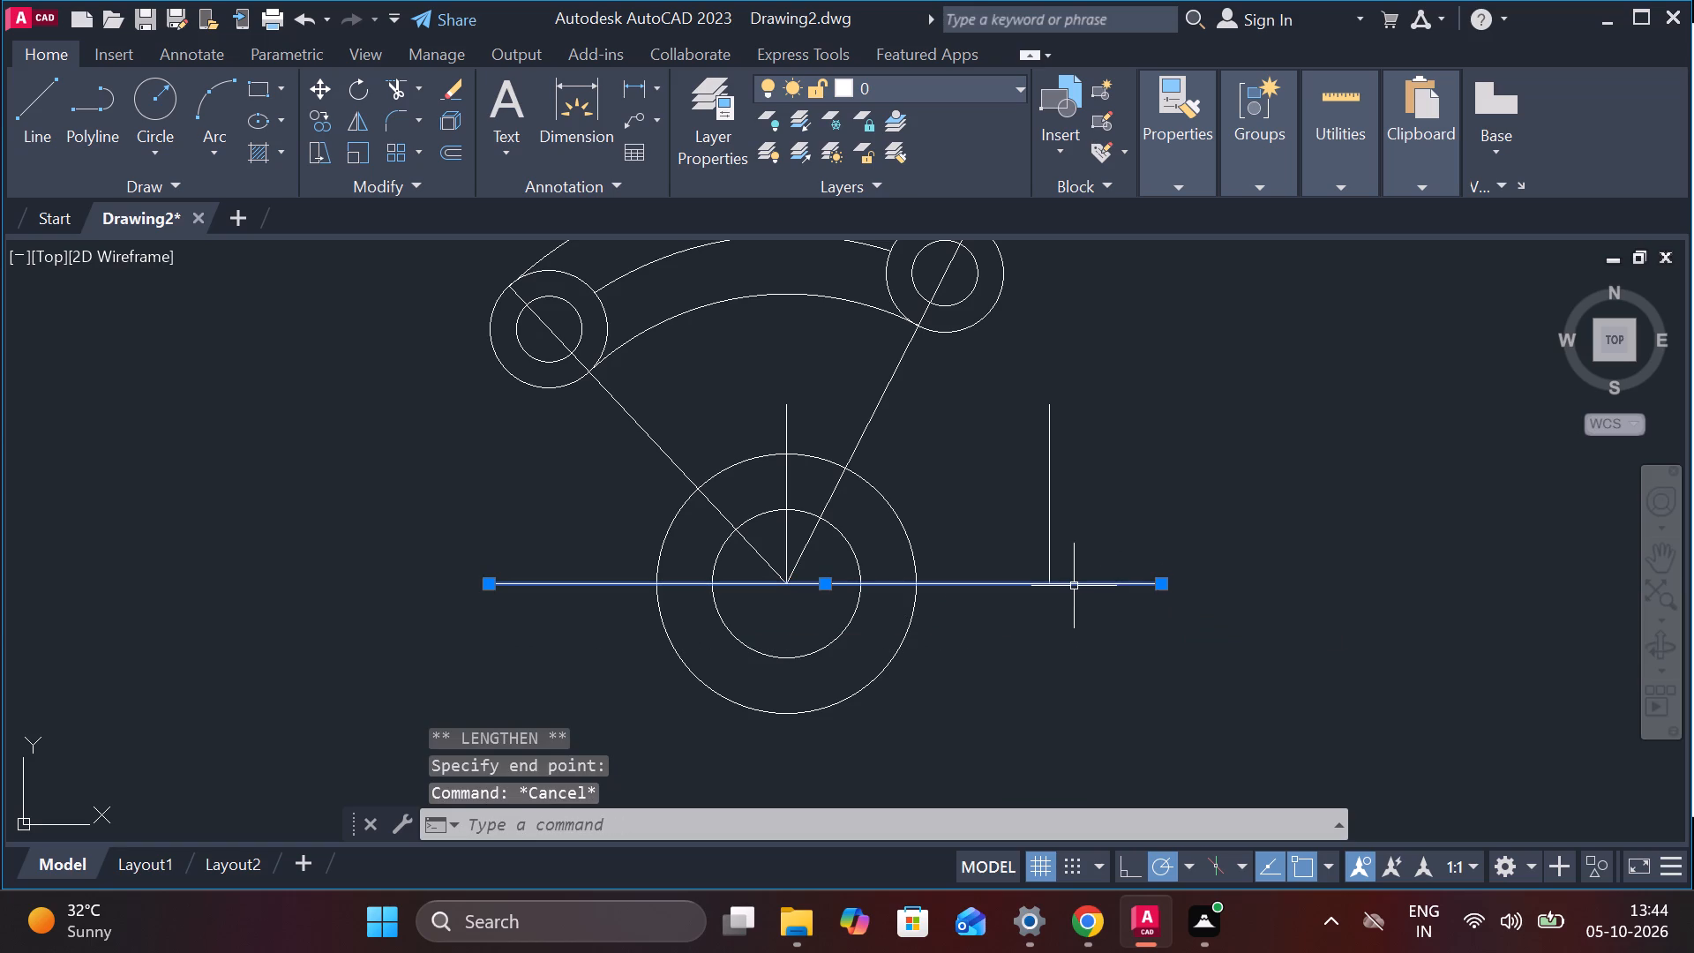
key("o")
key("Return")
key("Return")
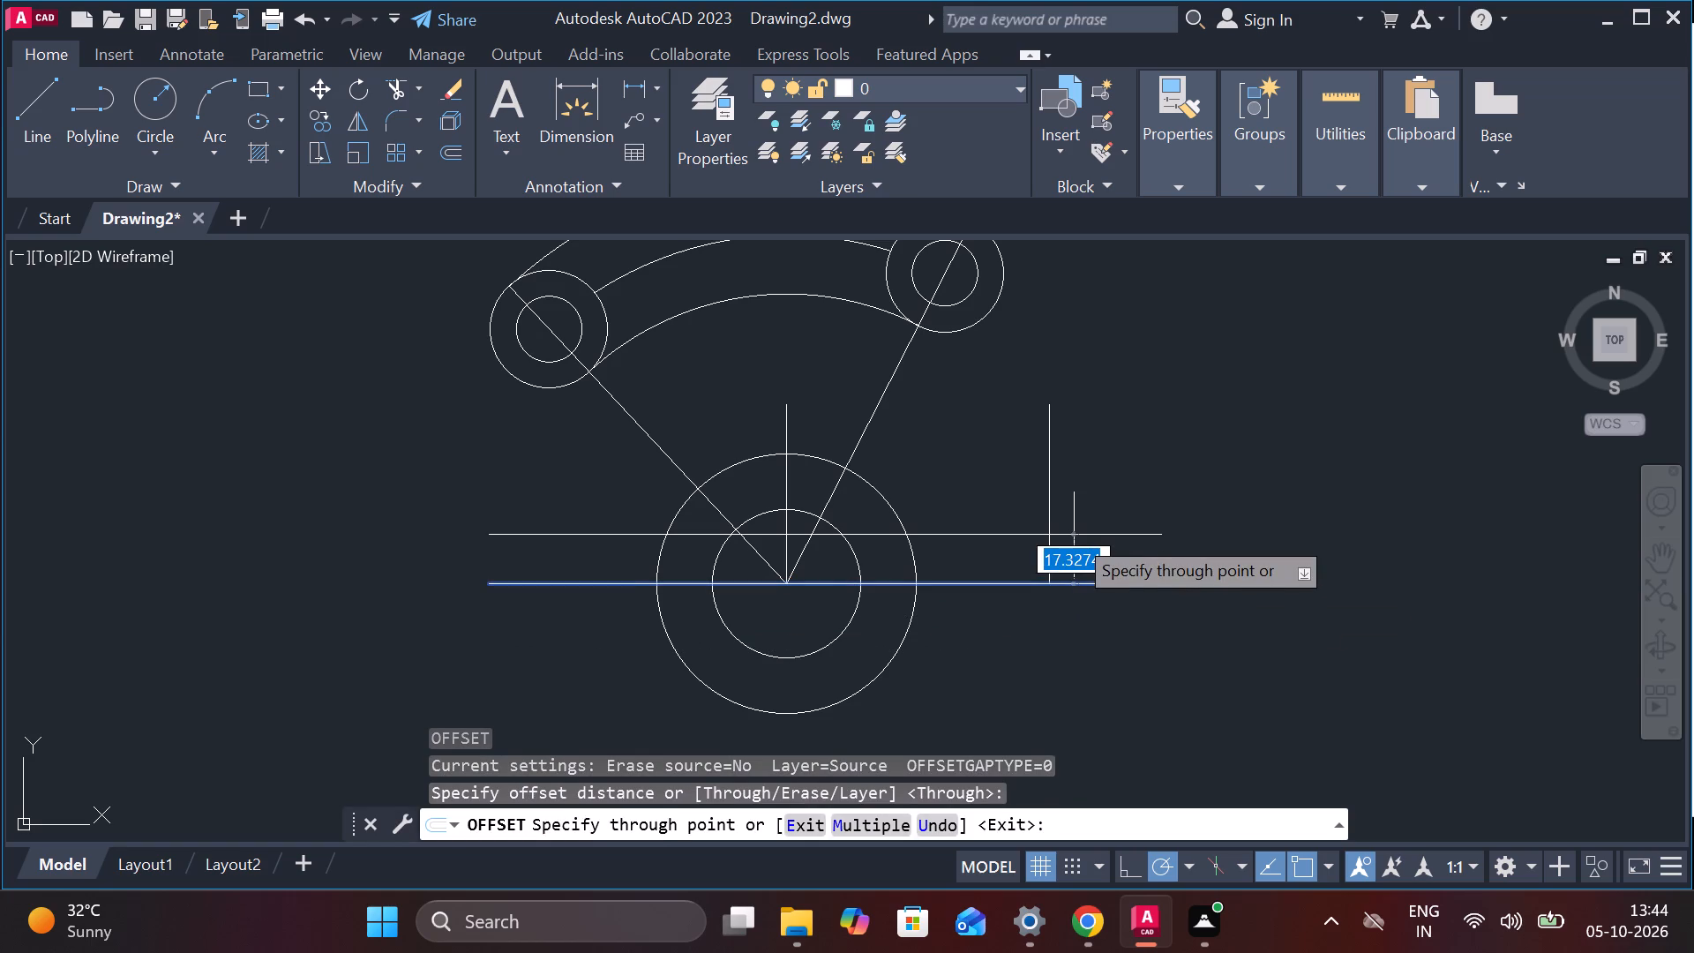
key("2")
key("0")
key("Return")
scroll(1074, 535, "up", 1)
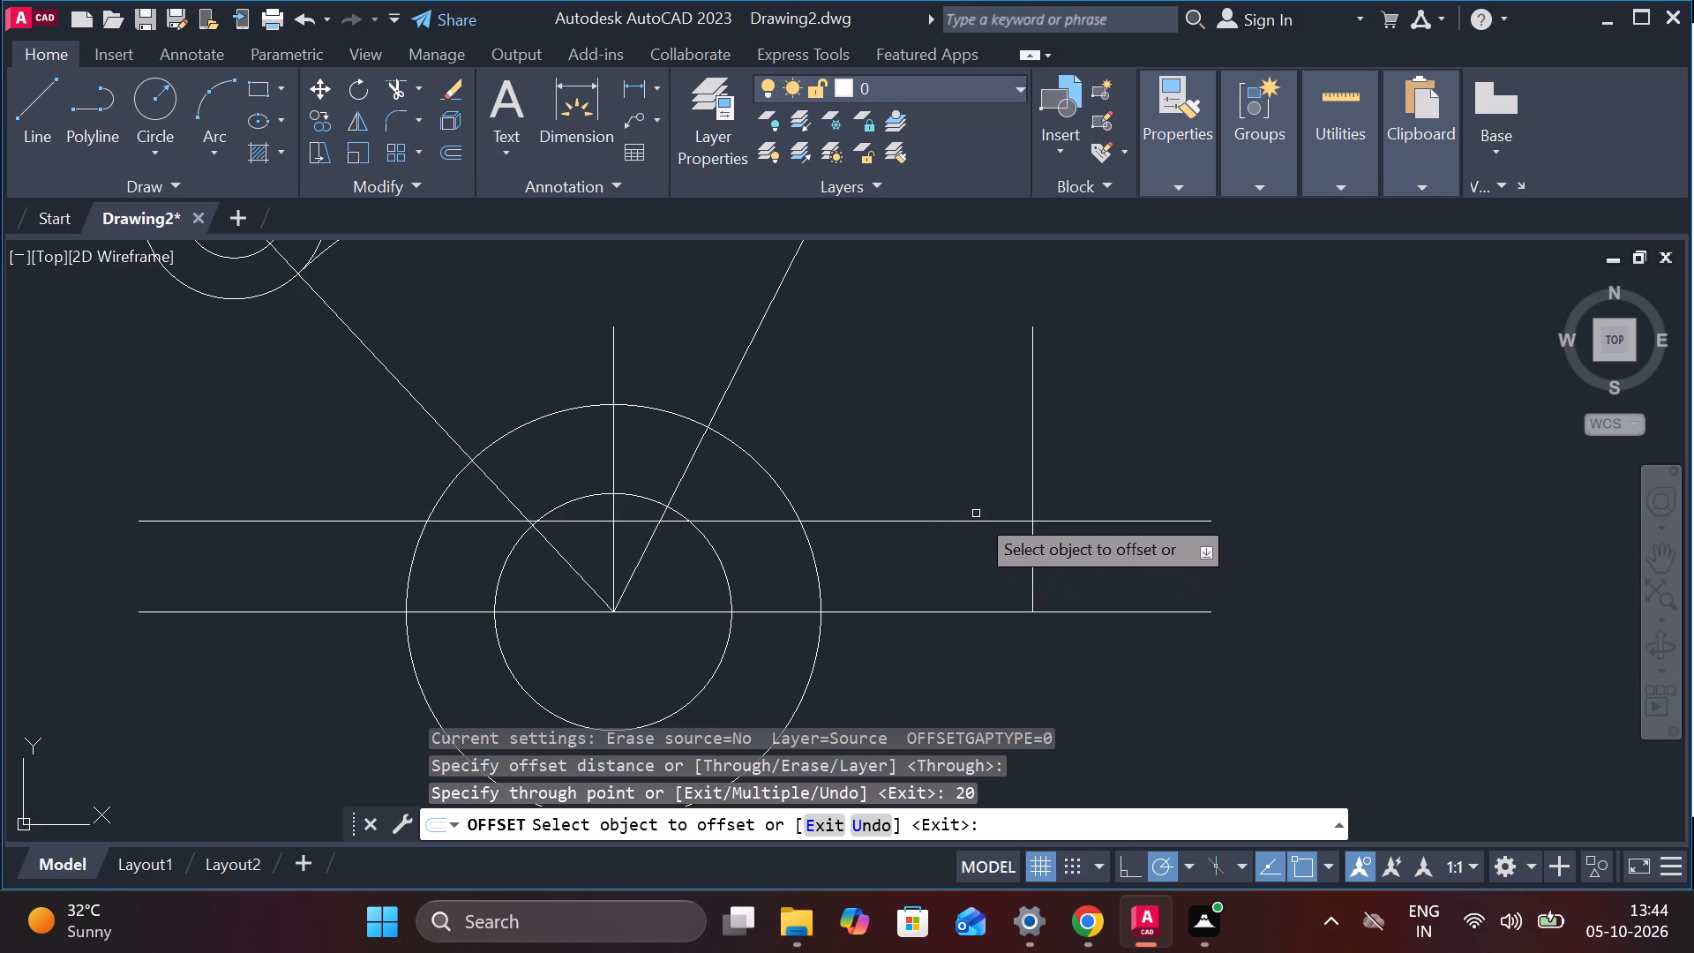
Draw a line about 19 long at about 161° from the intersection of the two offset lines.
left_click(37, 114)
left_click(1030, 522)
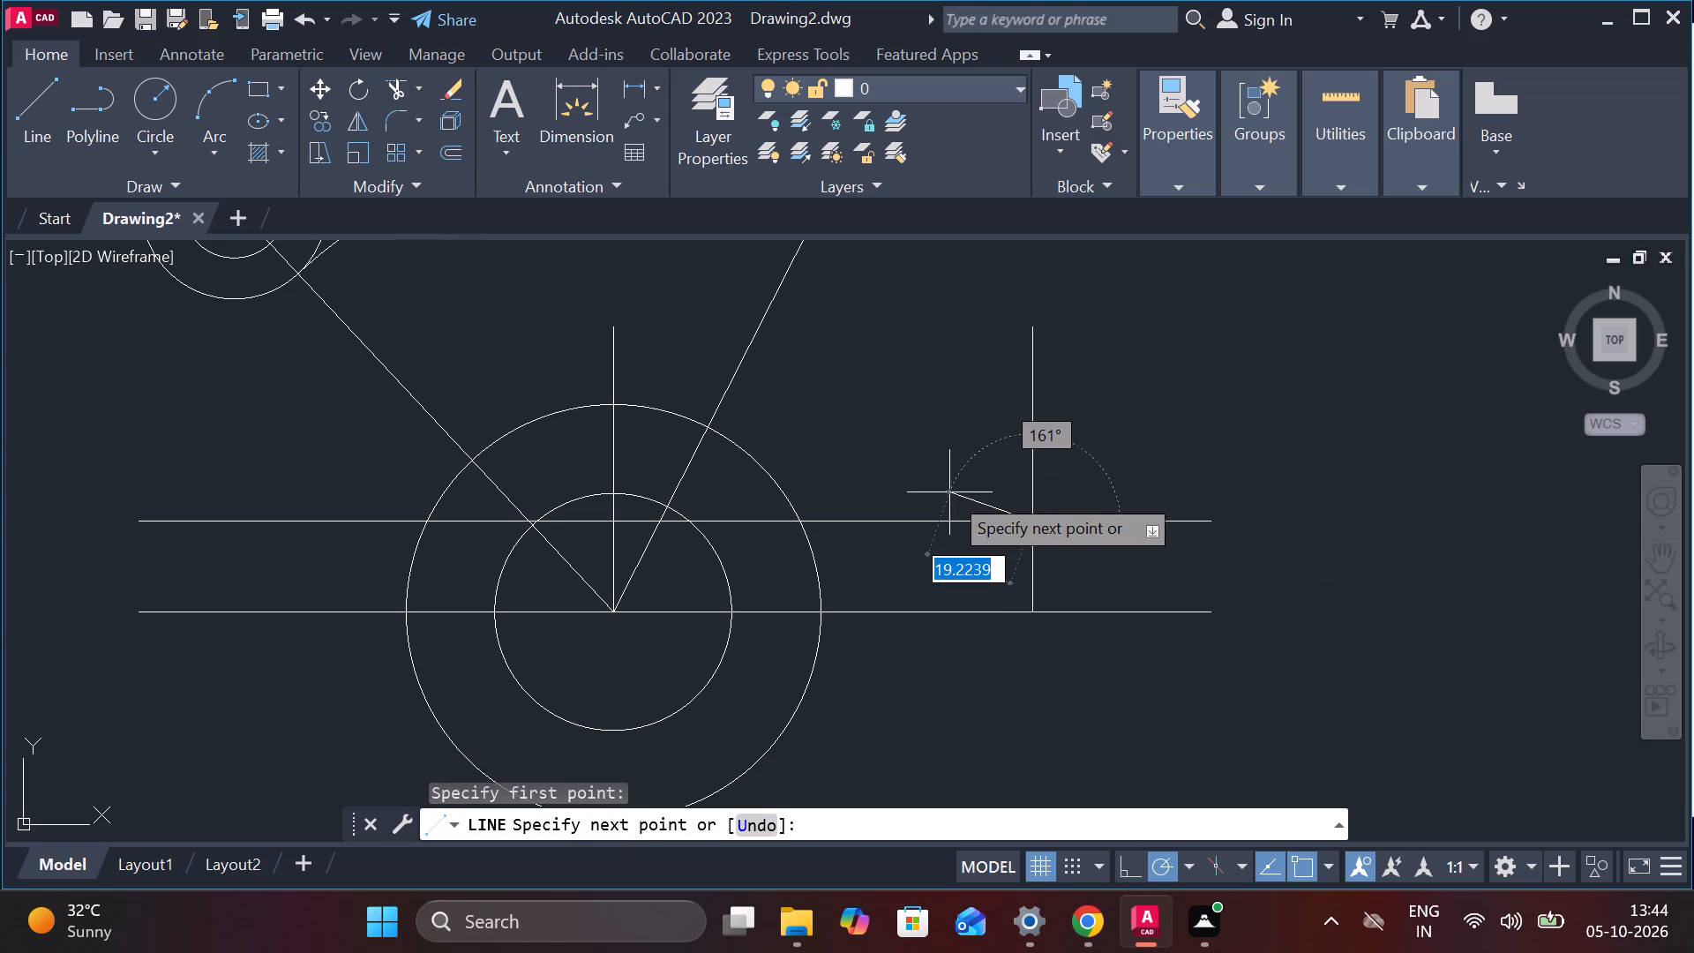
left_click(949, 492)
key("Escape")
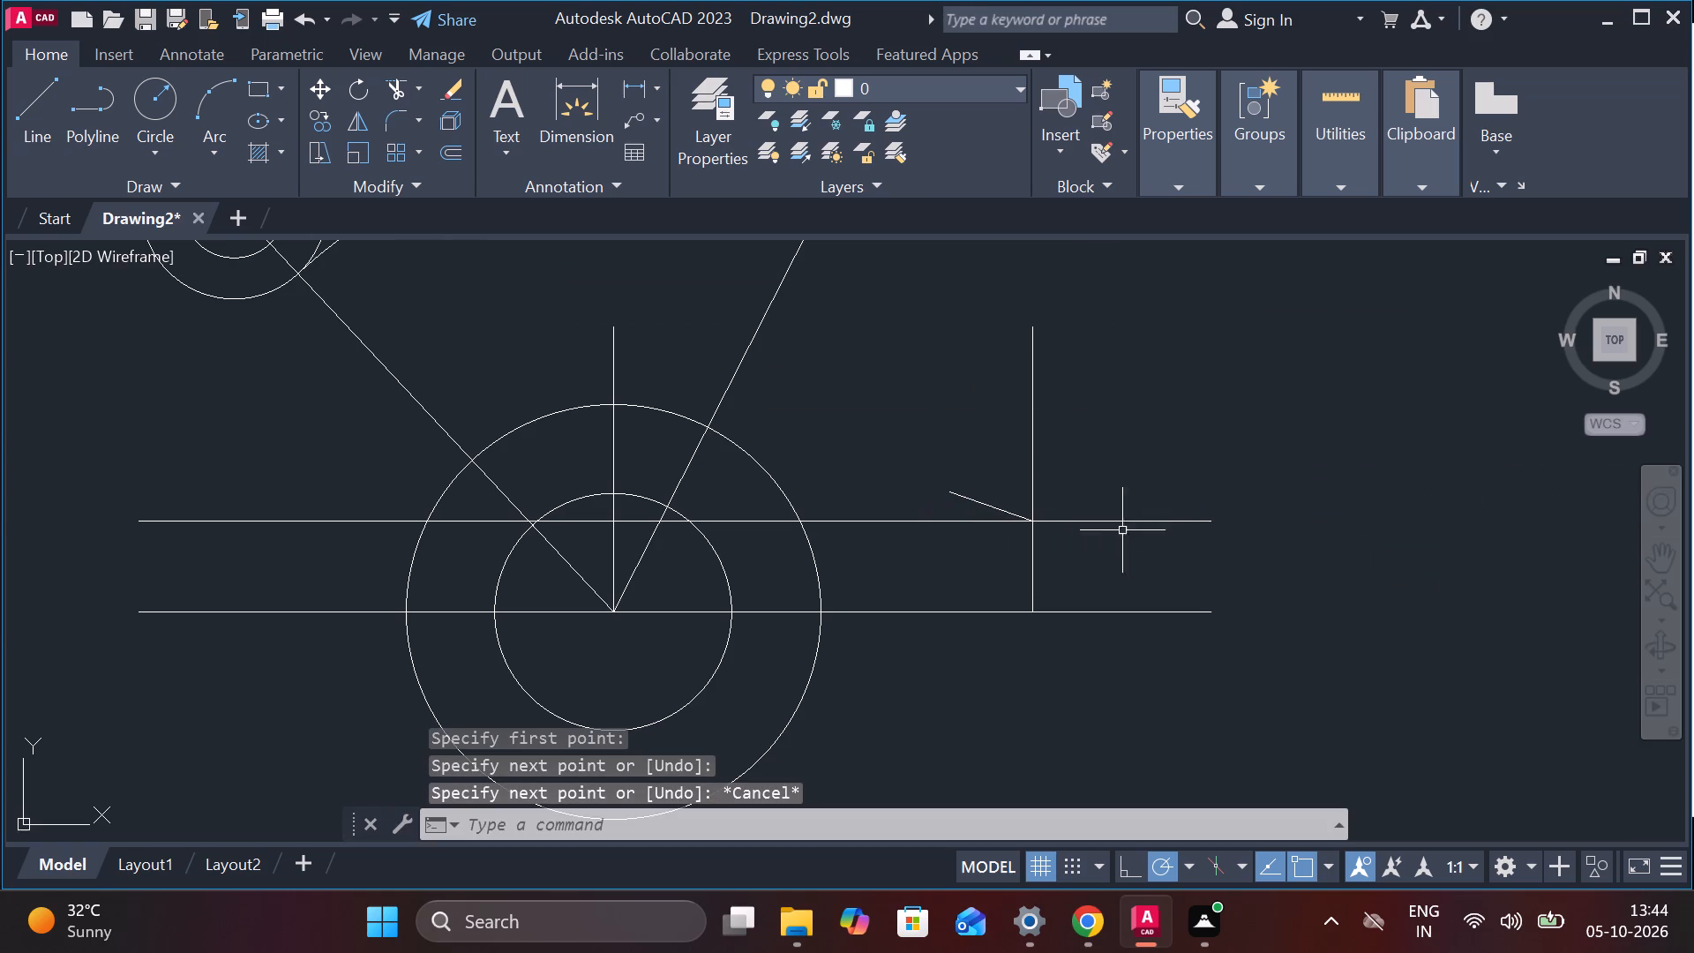
Lengthen the short sloping line by about 63 beyond the offset lines' intersection, down and to the right.
left_click(1000, 514)
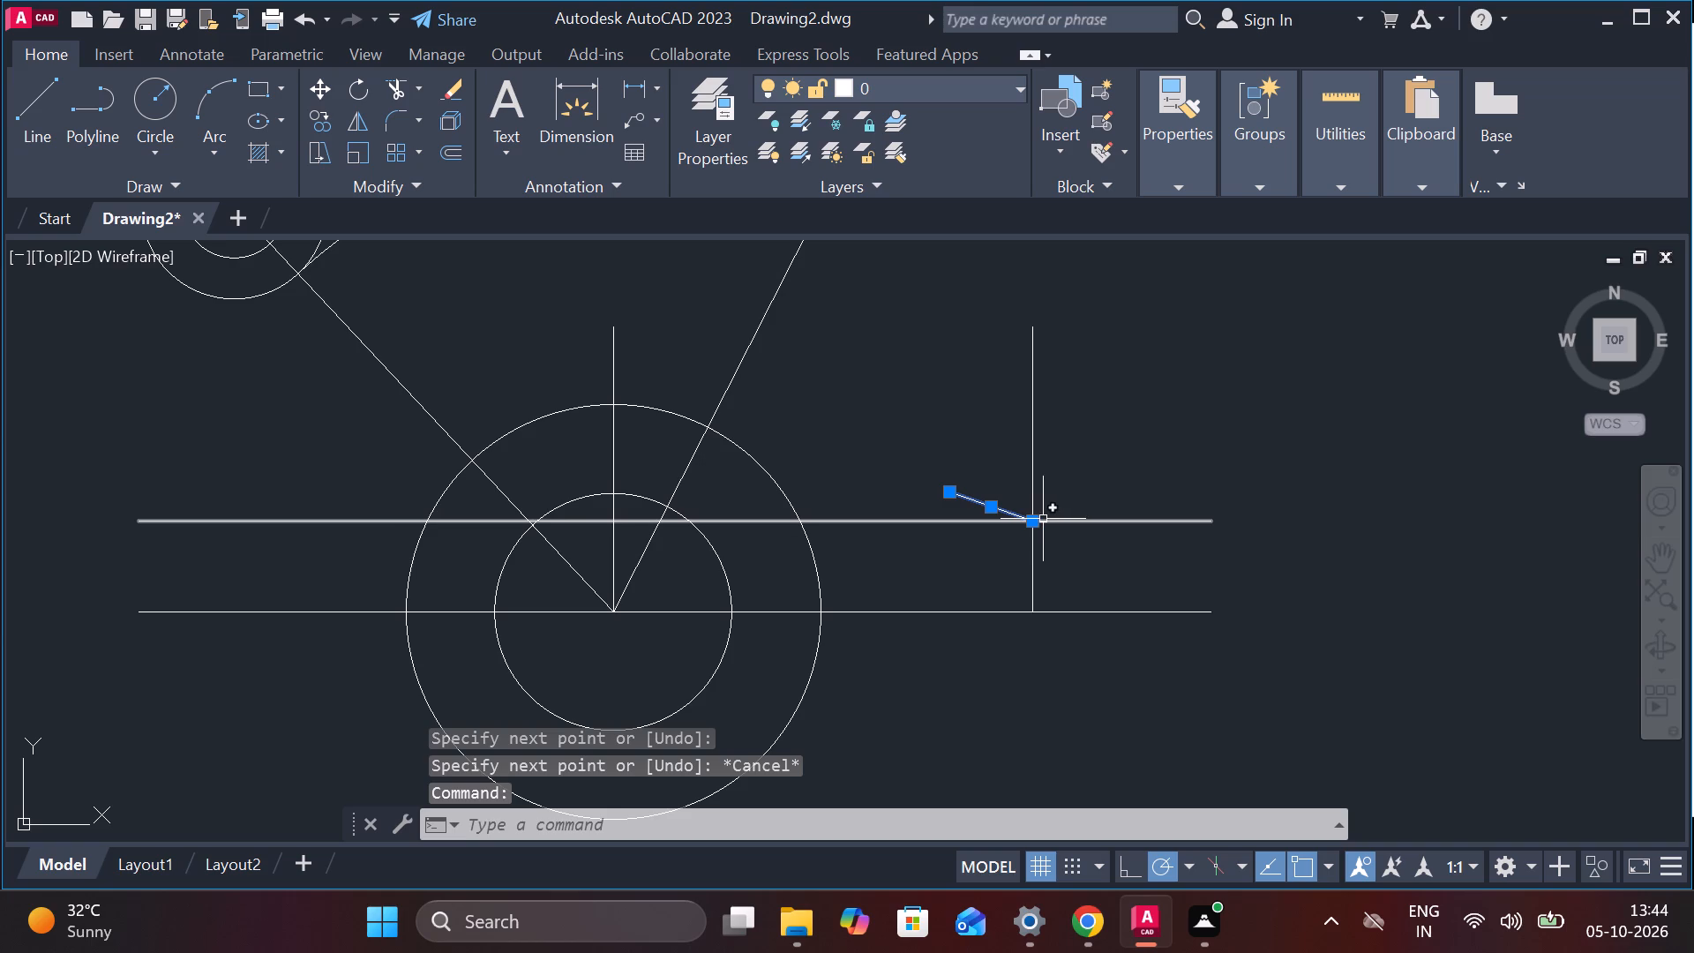
left_click(1113, 587)
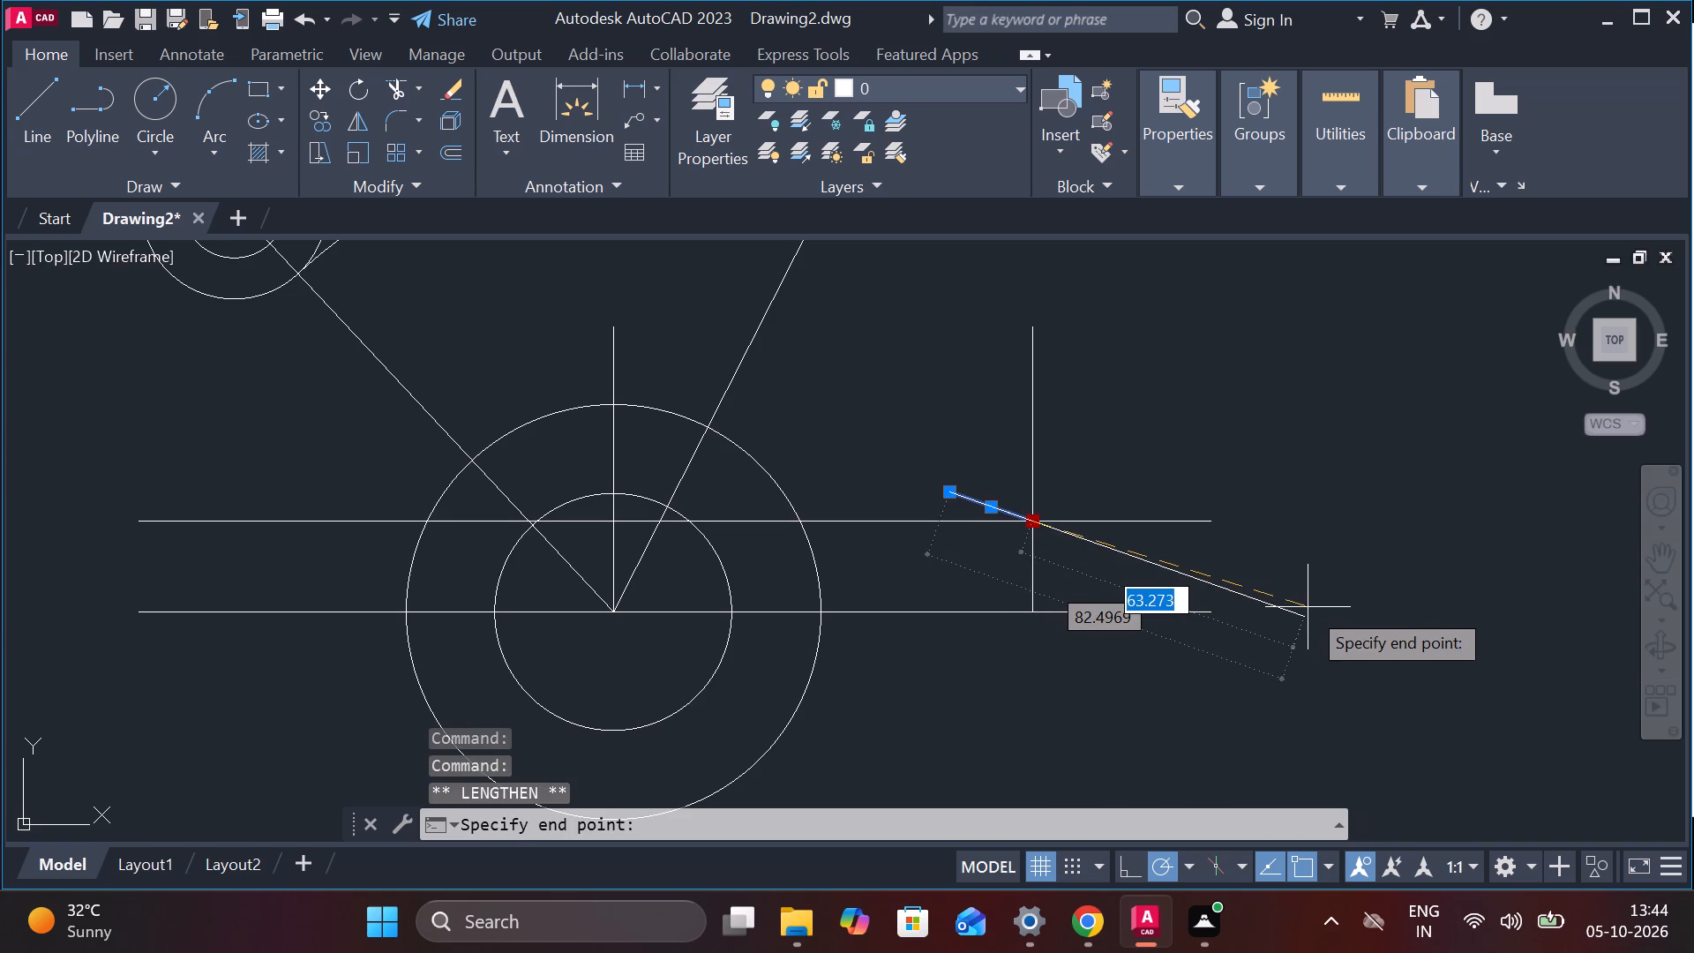
left_click(1307, 618)
key("Escape")
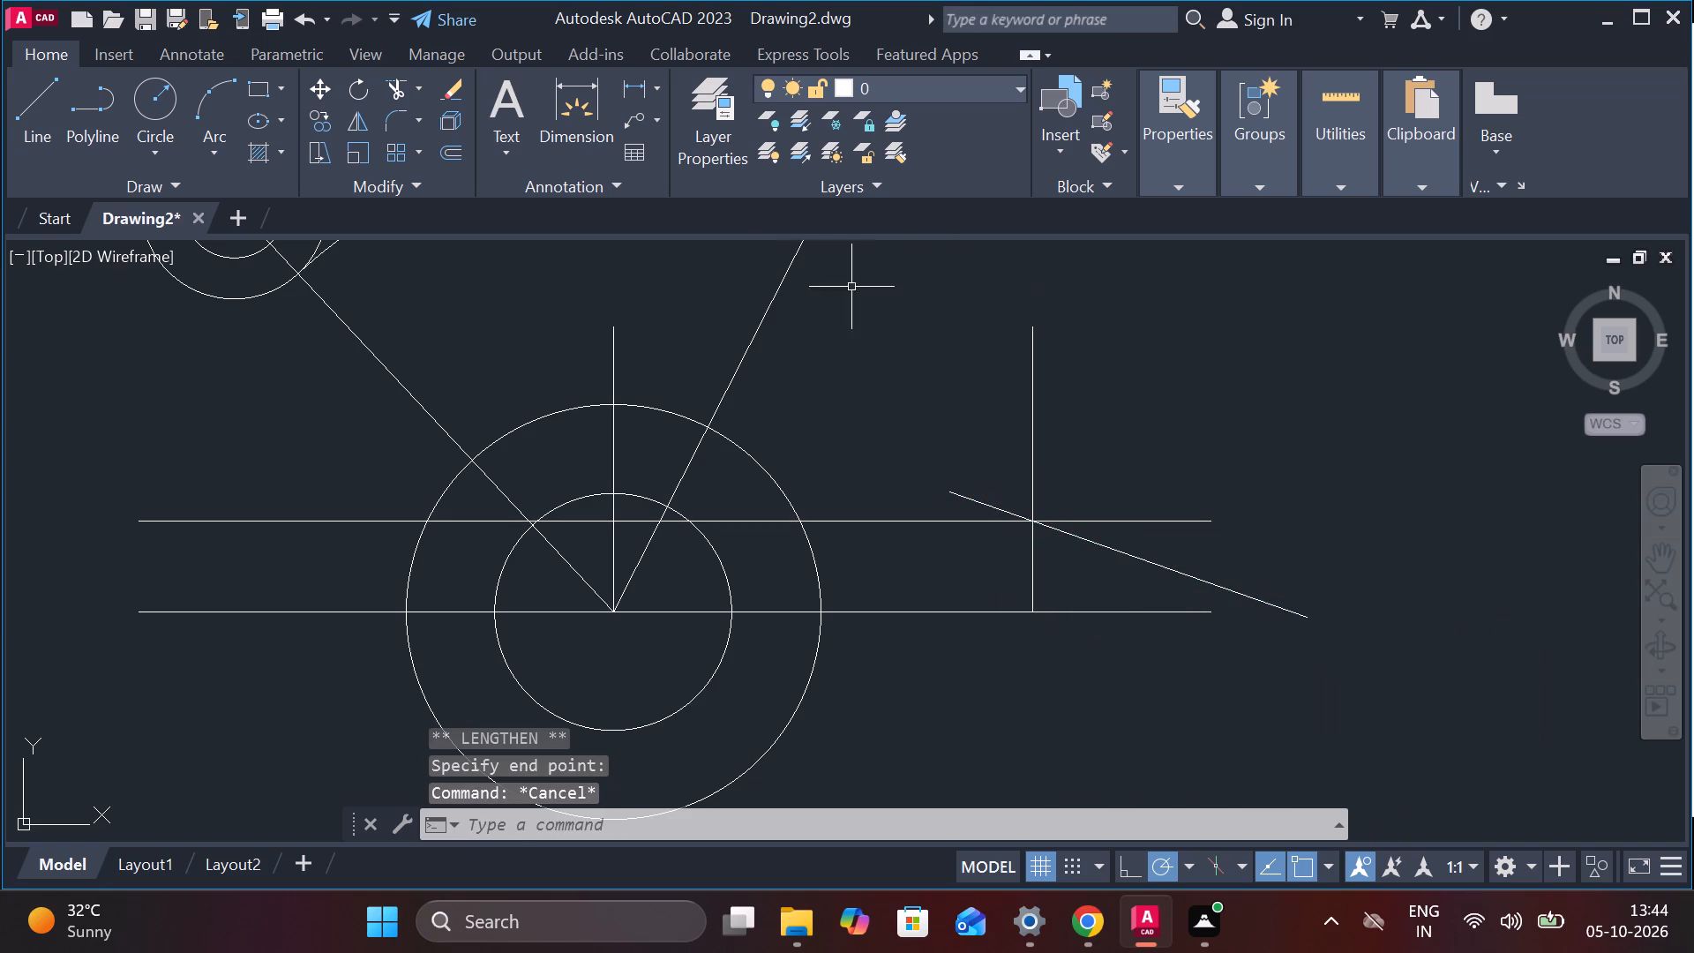
Measure the angle between the sloping line and the horizontal centre line with an angular dimension.
left_click(663, 91)
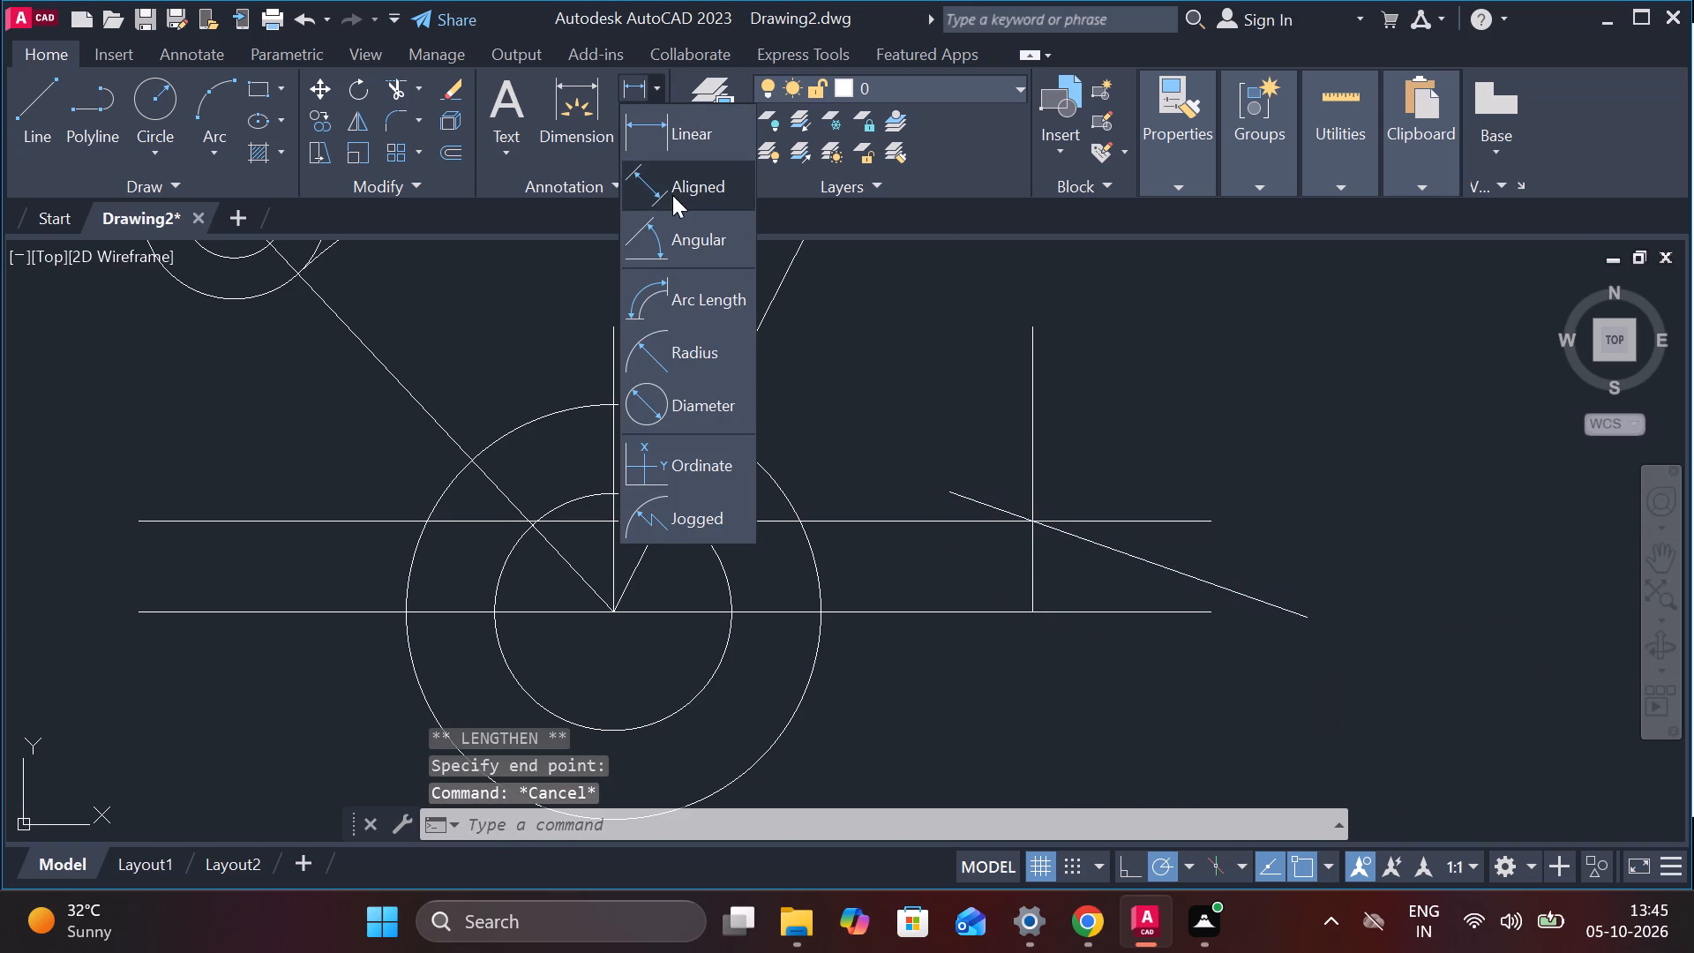
left_click(672, 233)
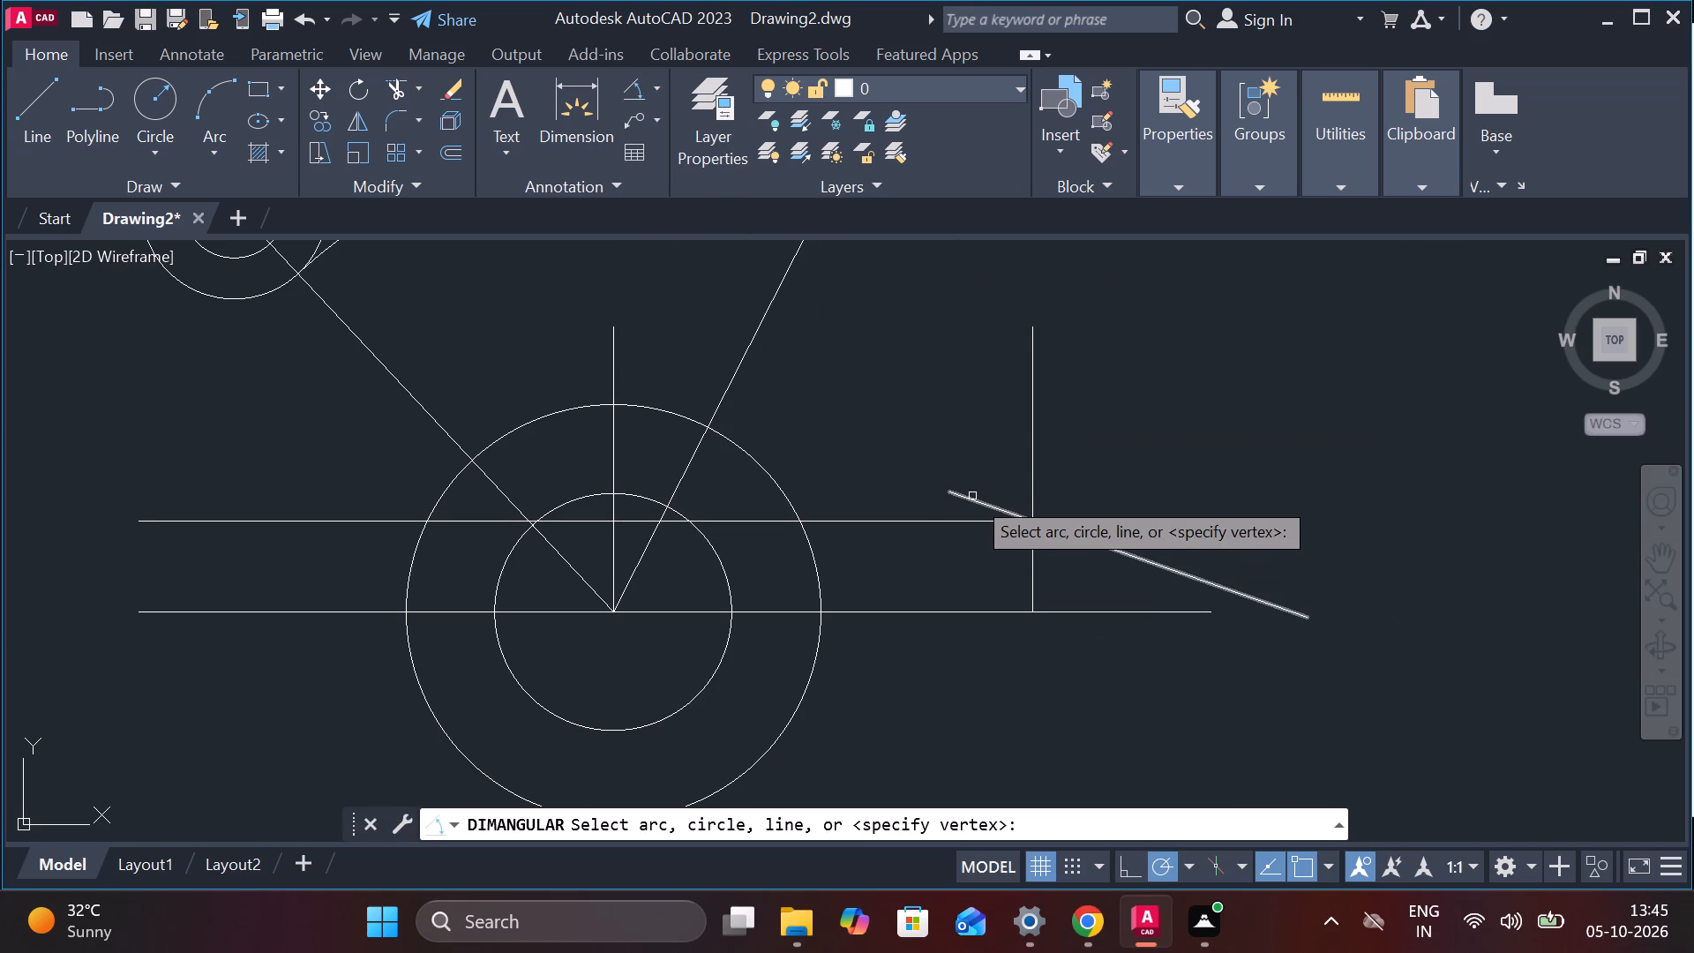
left_click(972, 496)
left_click(964, 613)
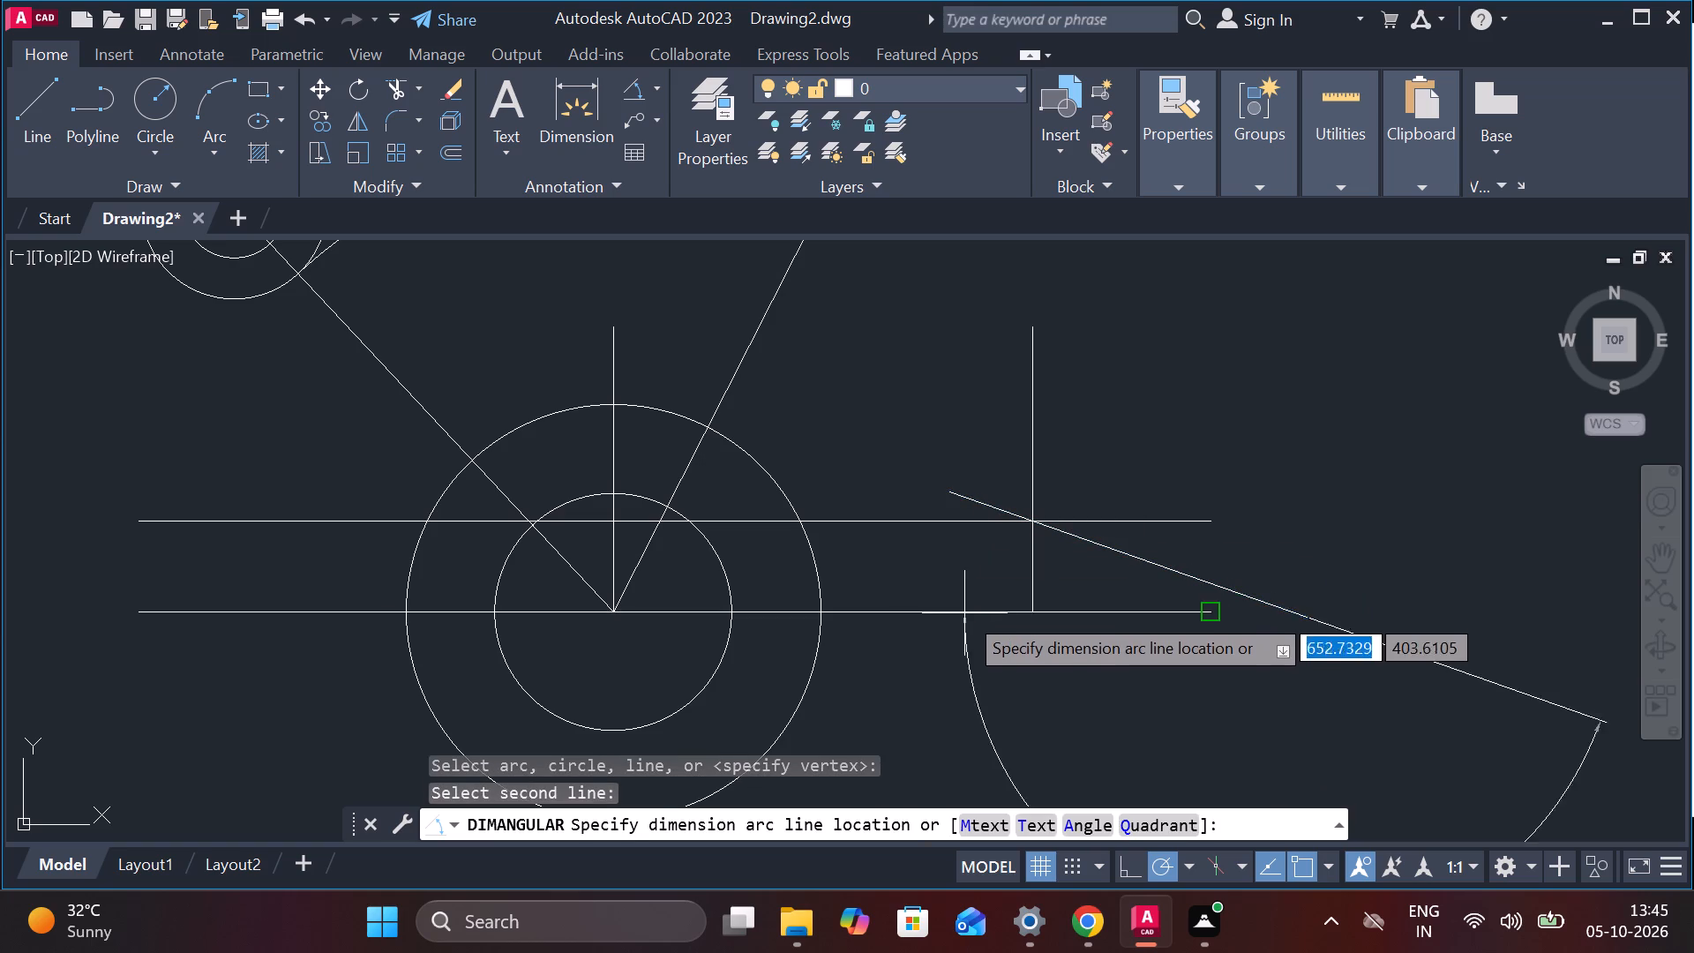
scroll(963, 580, "up", 1)
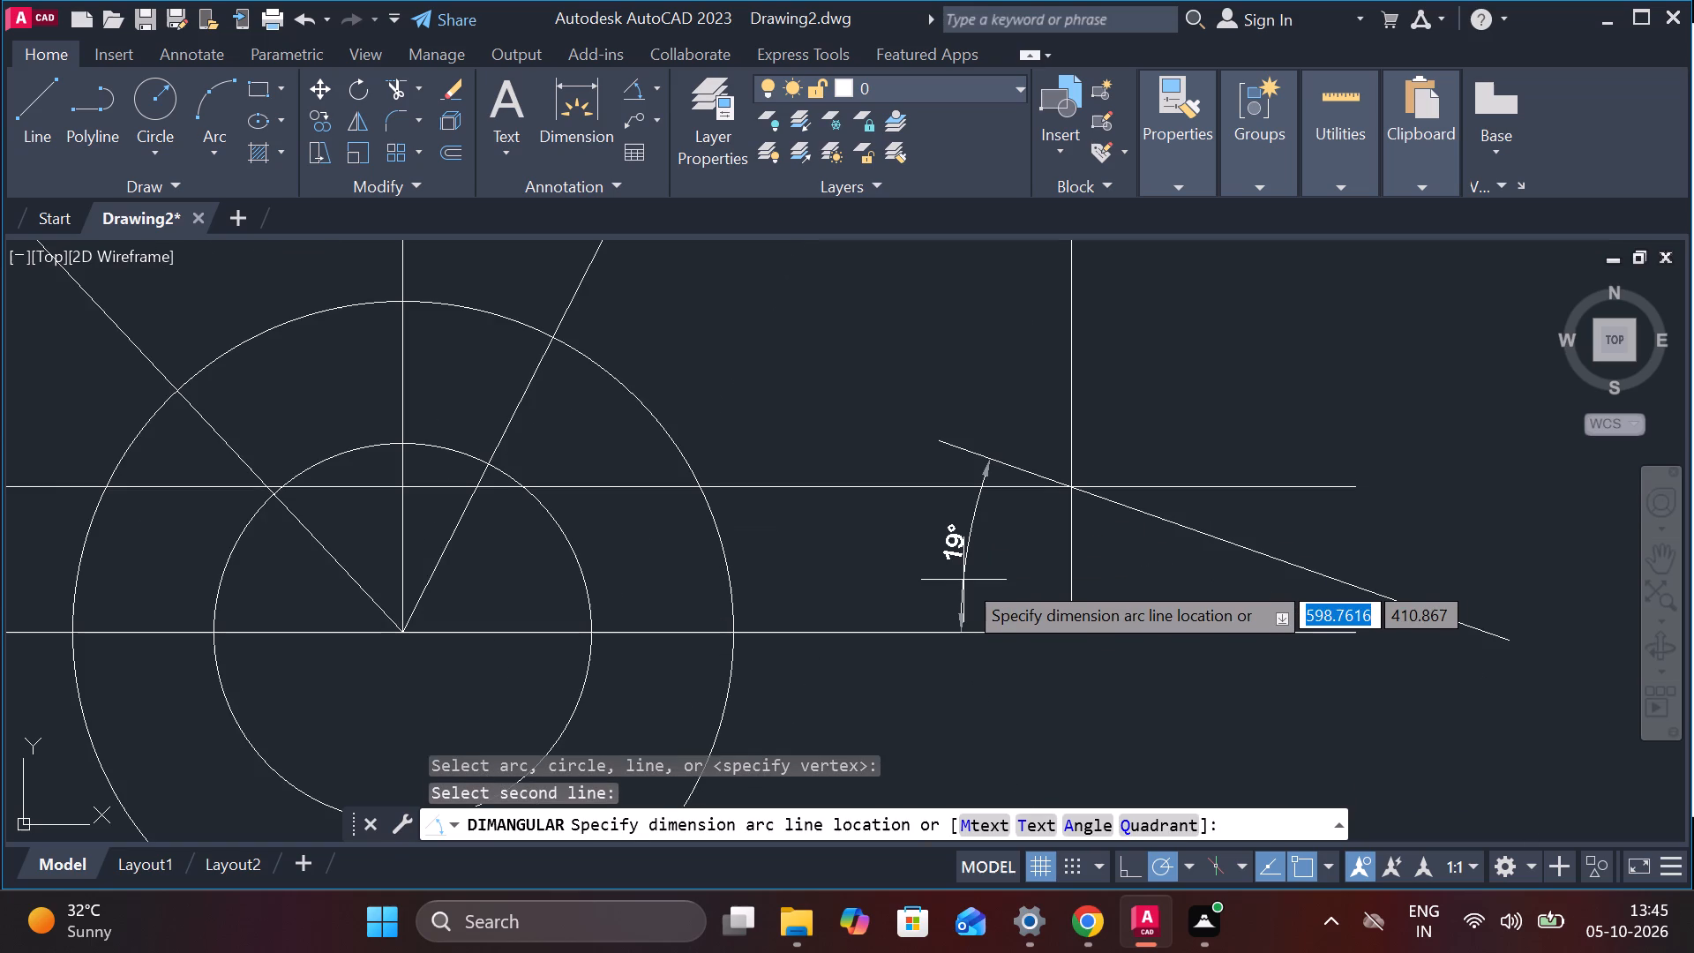
key("Escape")
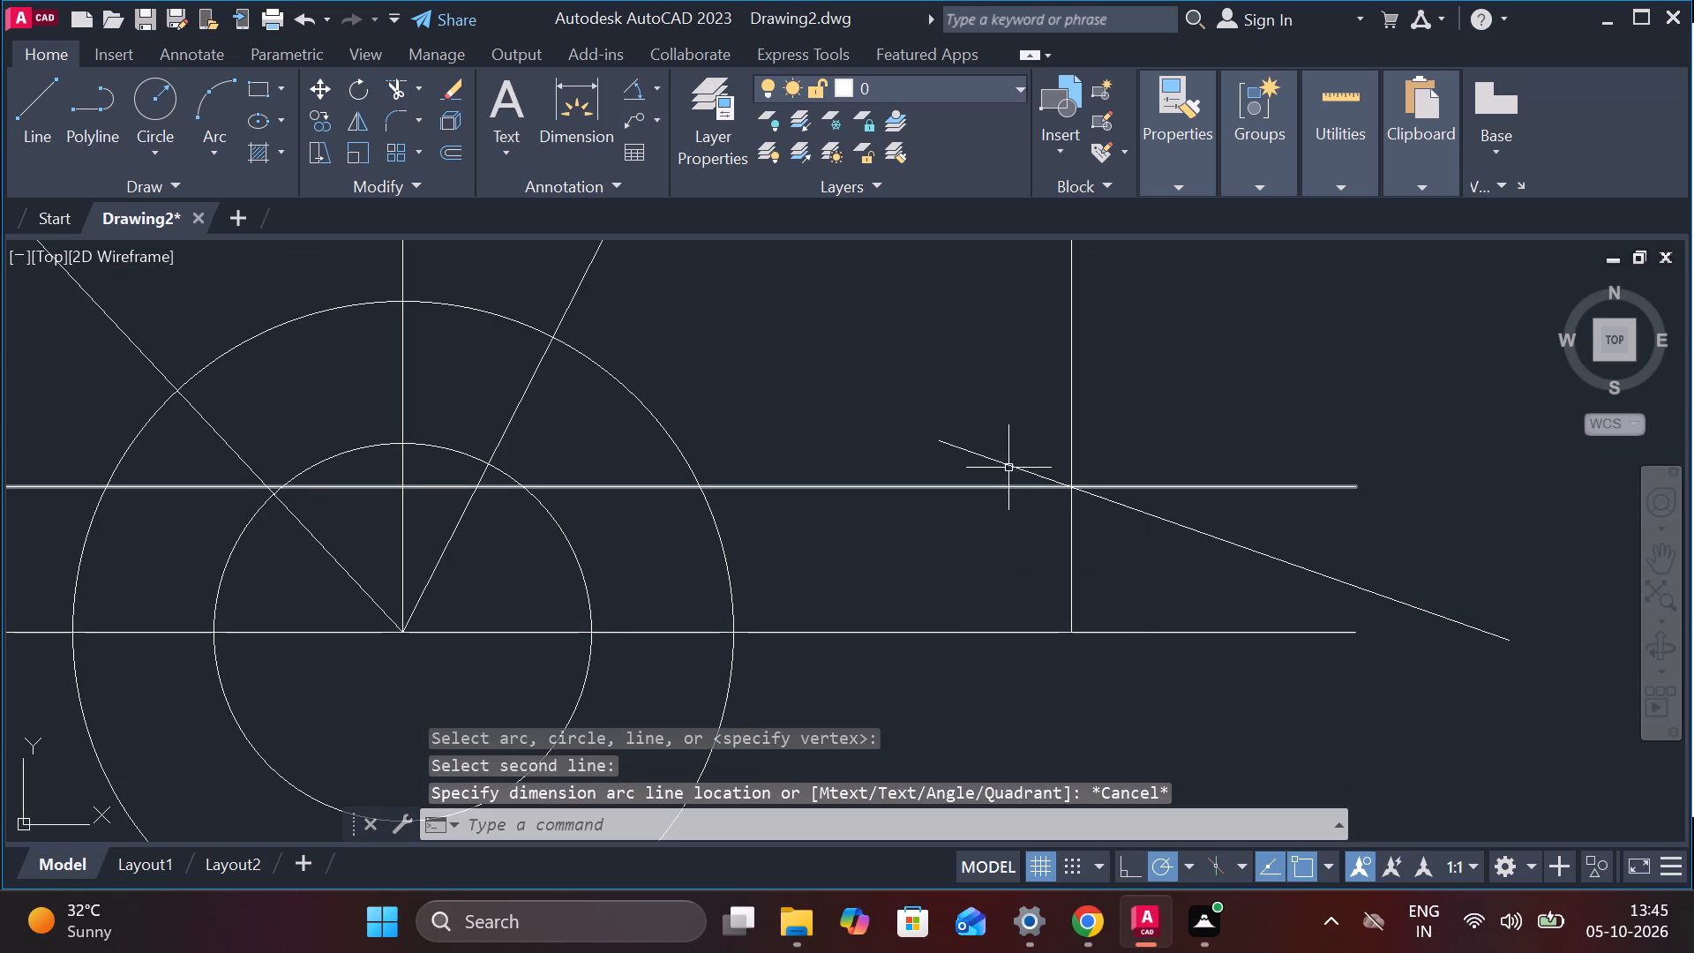
Rotate the sloping line by 11° about its lower right endpoint.
left_click(1008, 468)
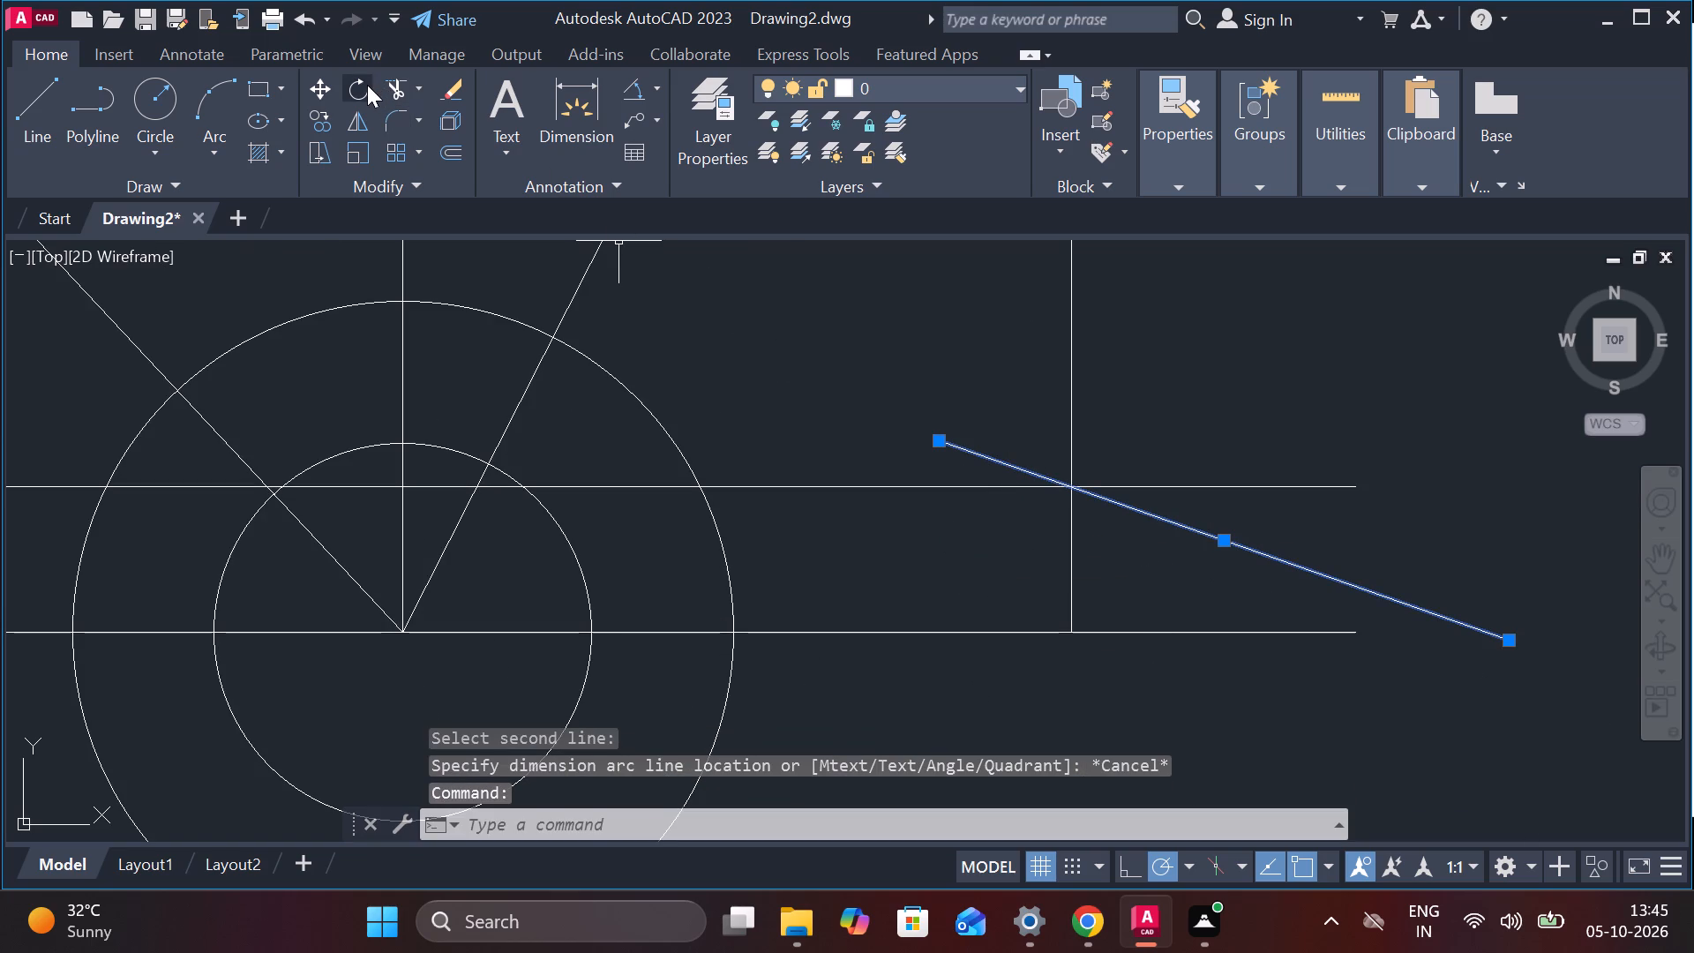
left_click(367, 85)
left_click(1509, 653)
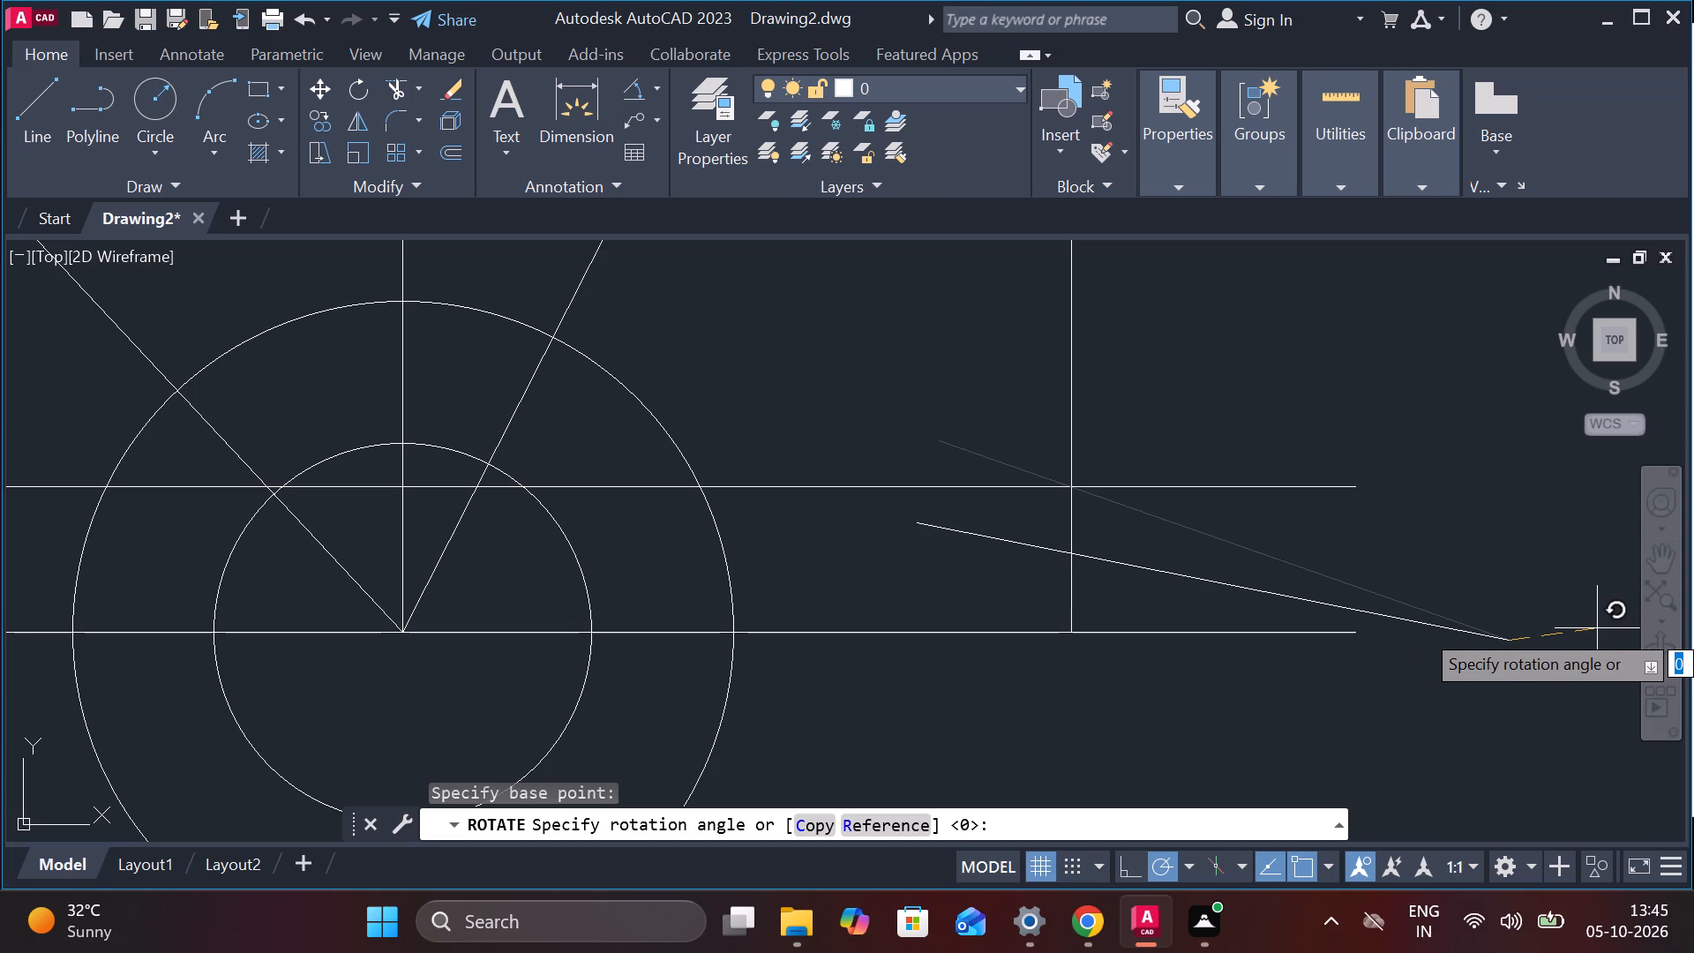
key("1")
key("1")
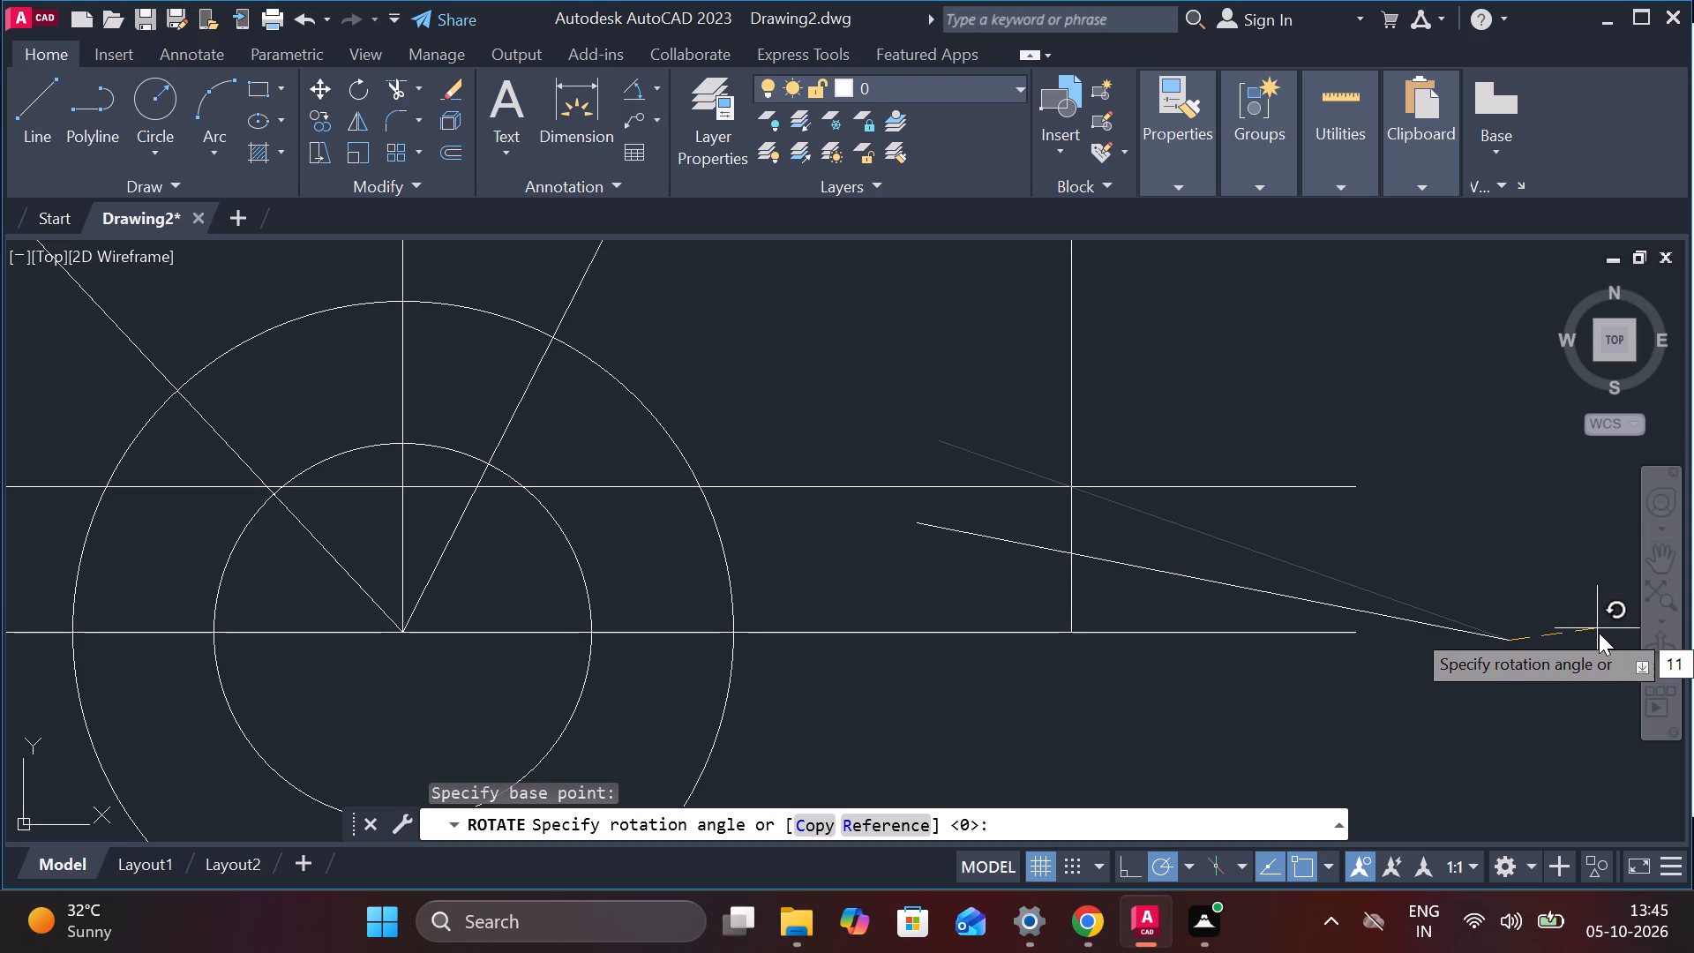
key("Return")
key("Escape")
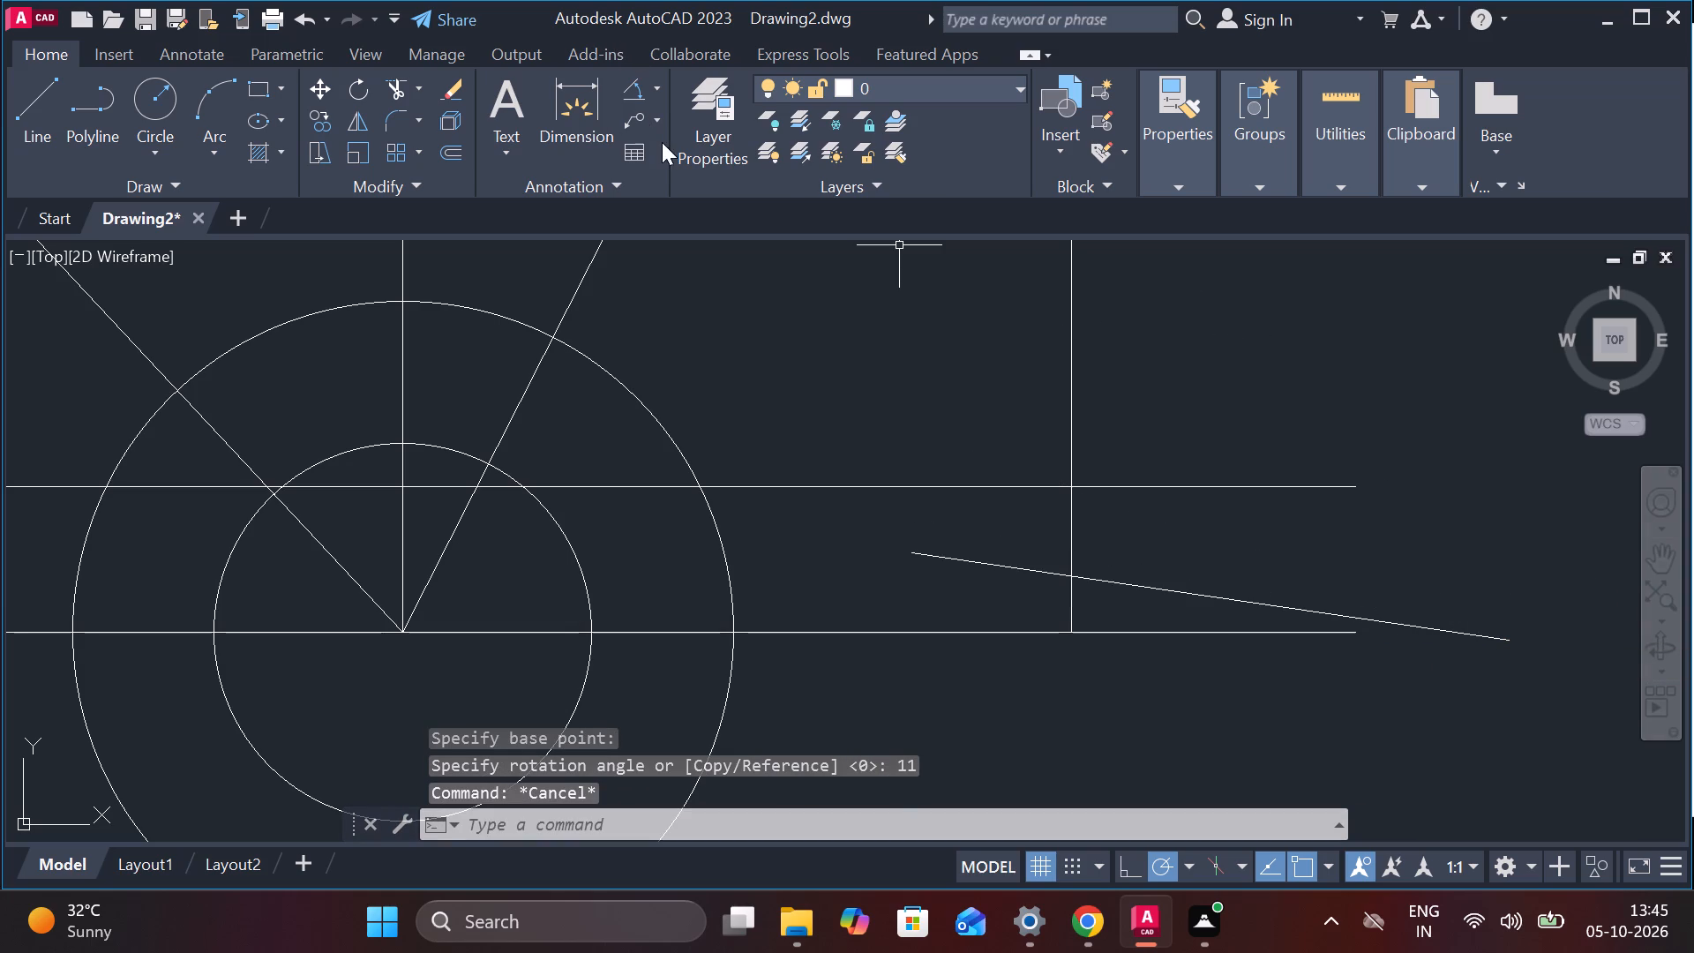
Measure the rotated line's angle to the horizontal centre line with an angular dimension.
left_click(634, 93)
scroll(1044, 446, "up", 2)
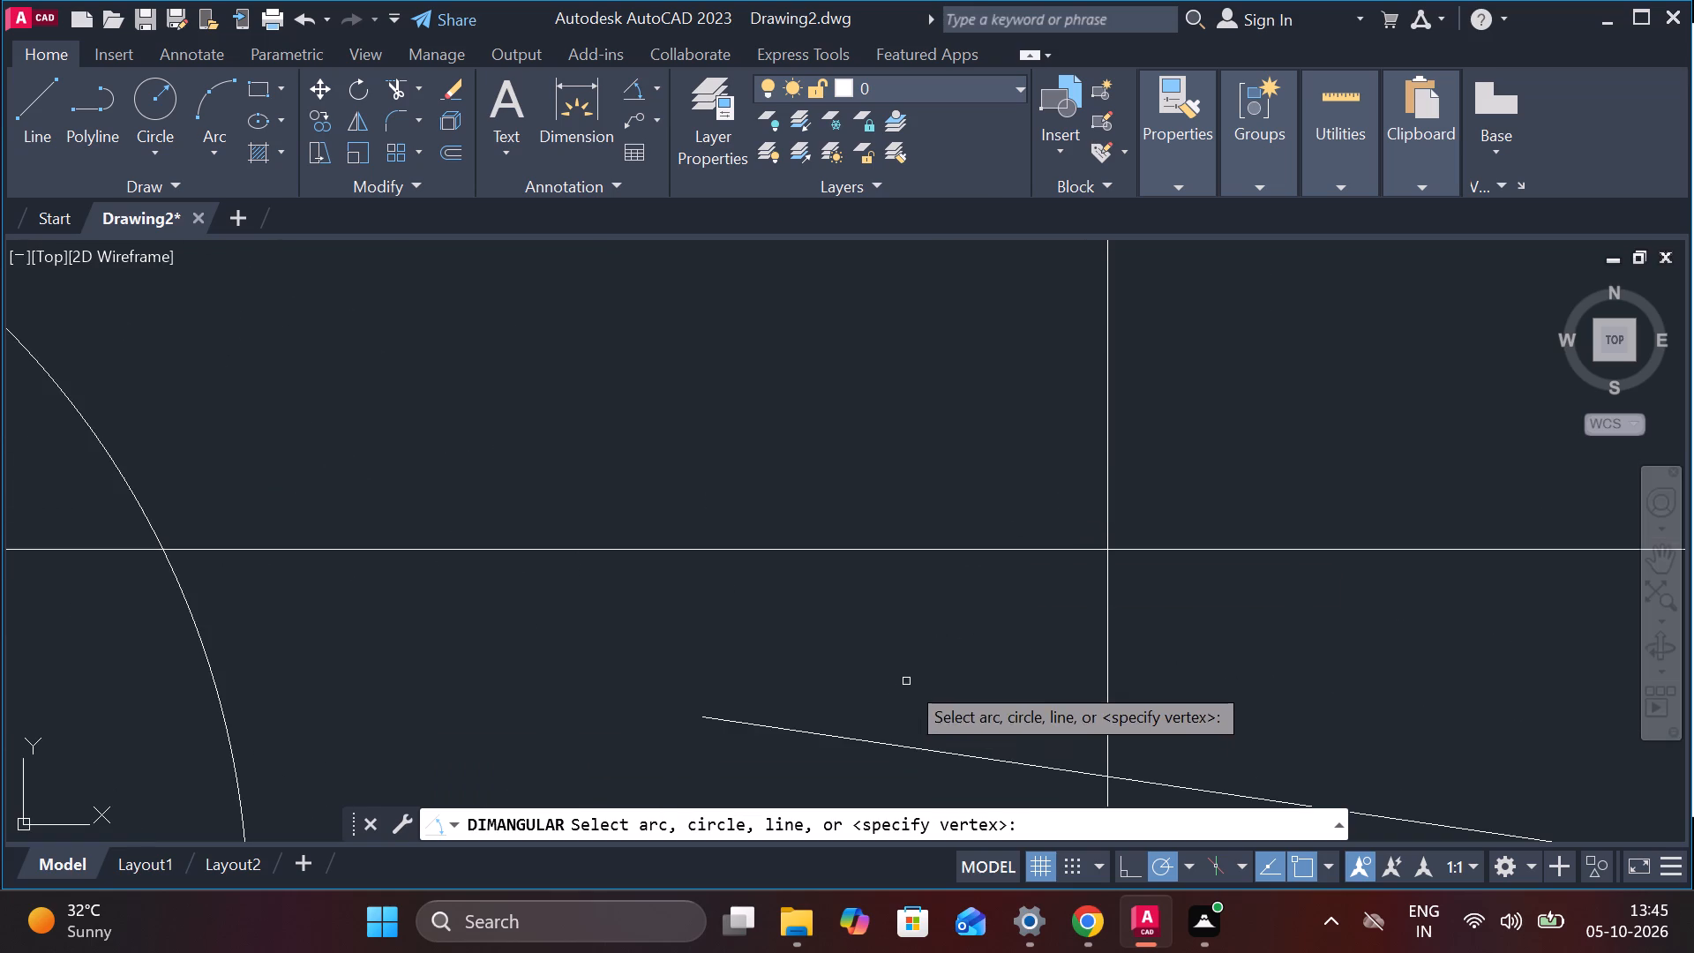
scroll(906, 681, "down", 2)
left_click(901, 706)
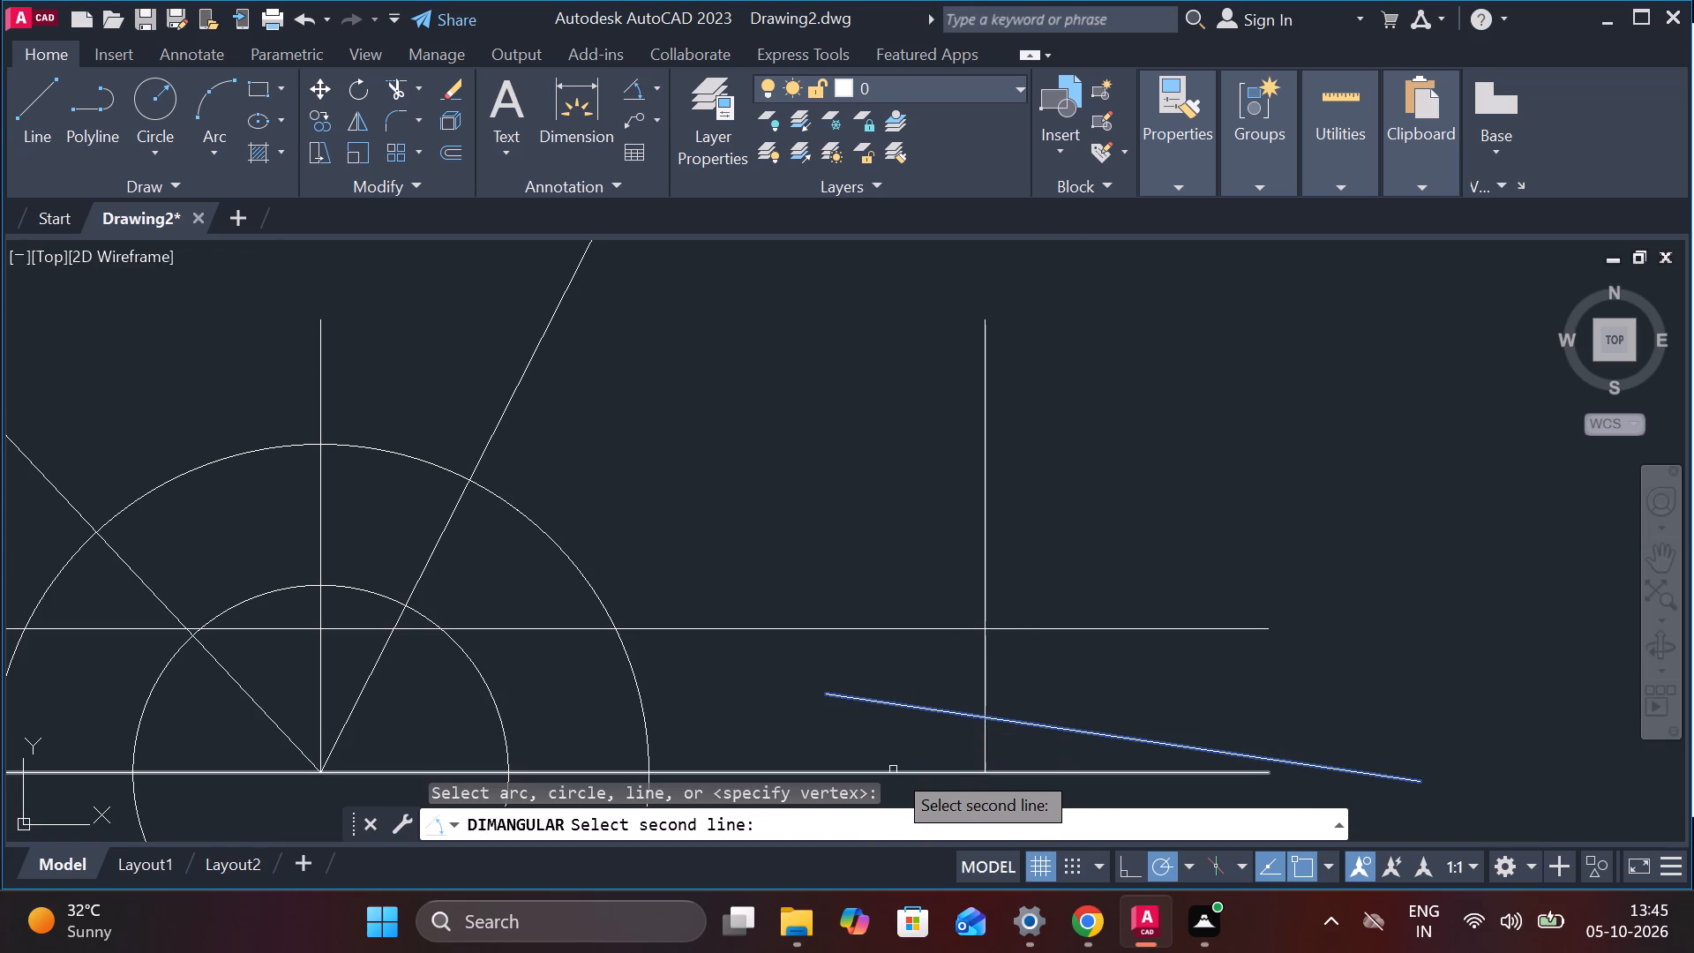
left_click(893, 769)
left_click(635, 89)
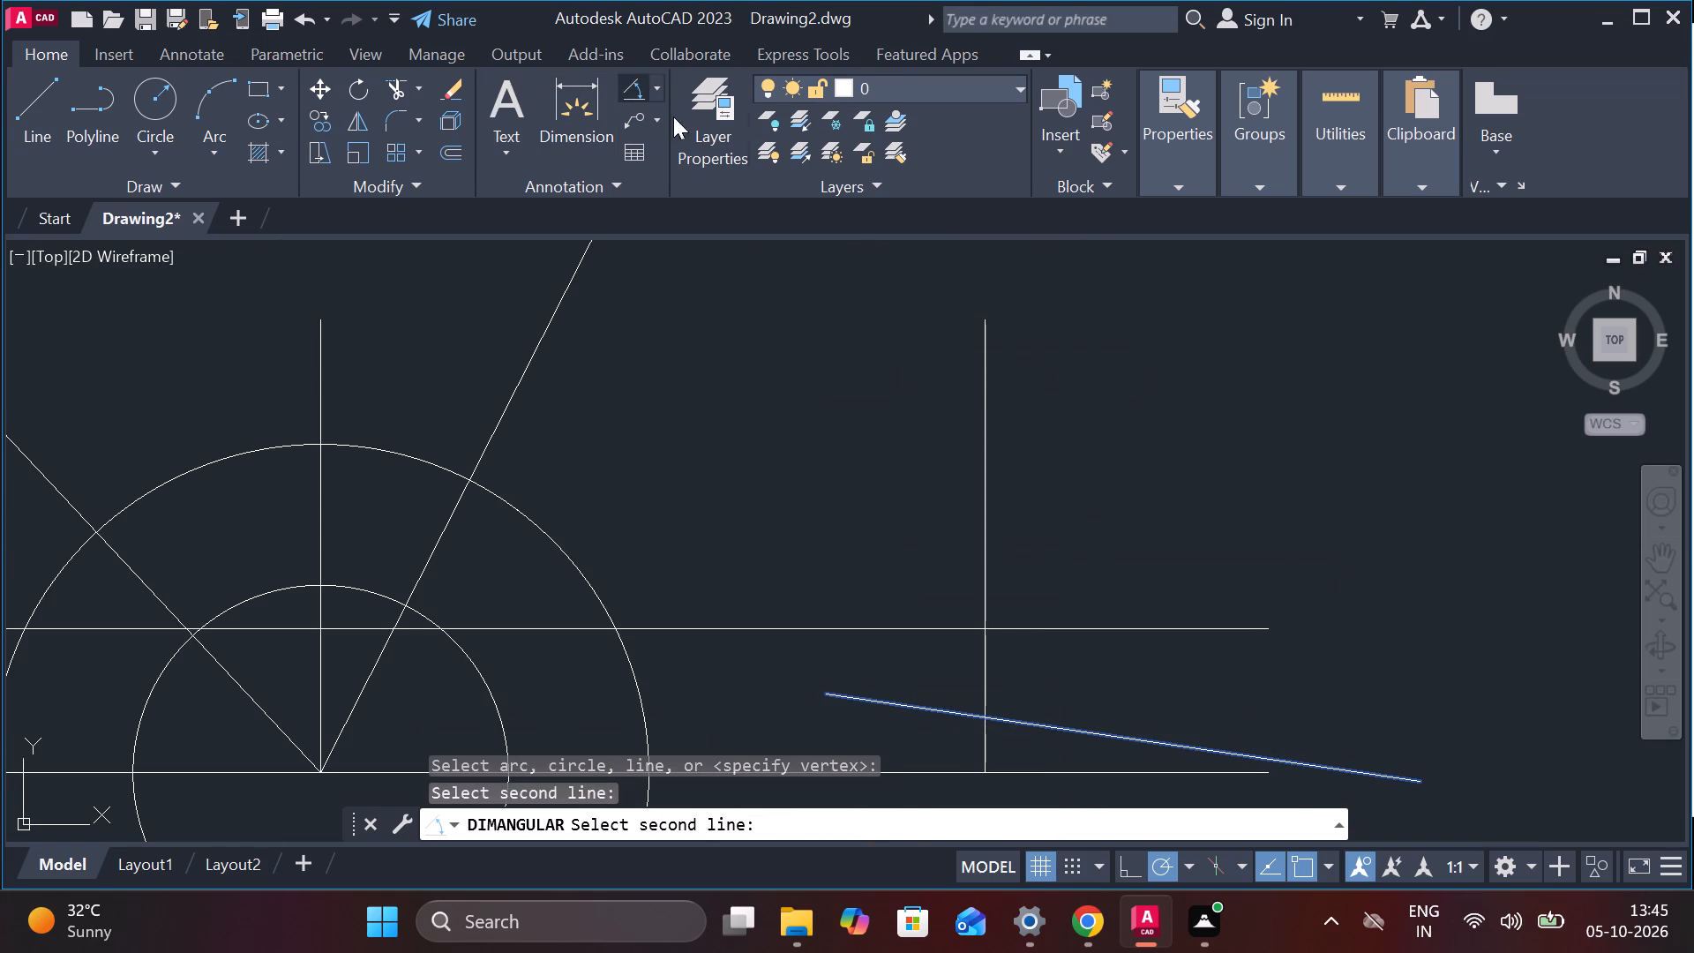
left_click(893, 704)
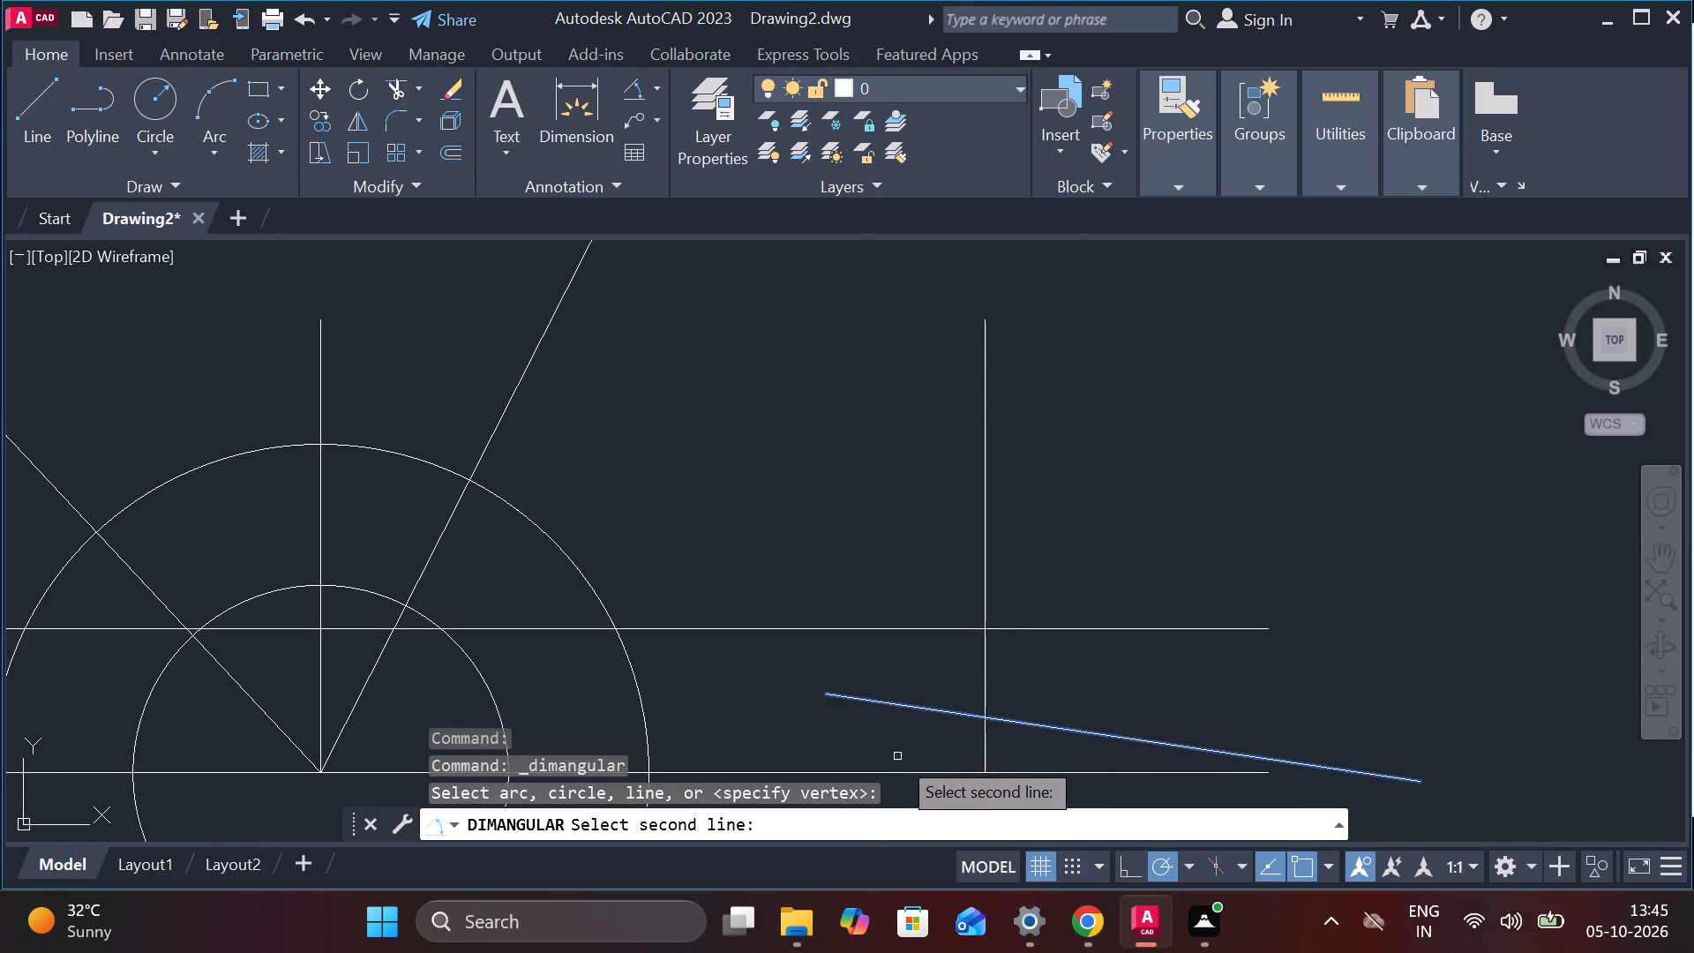
left_click(896, 773)
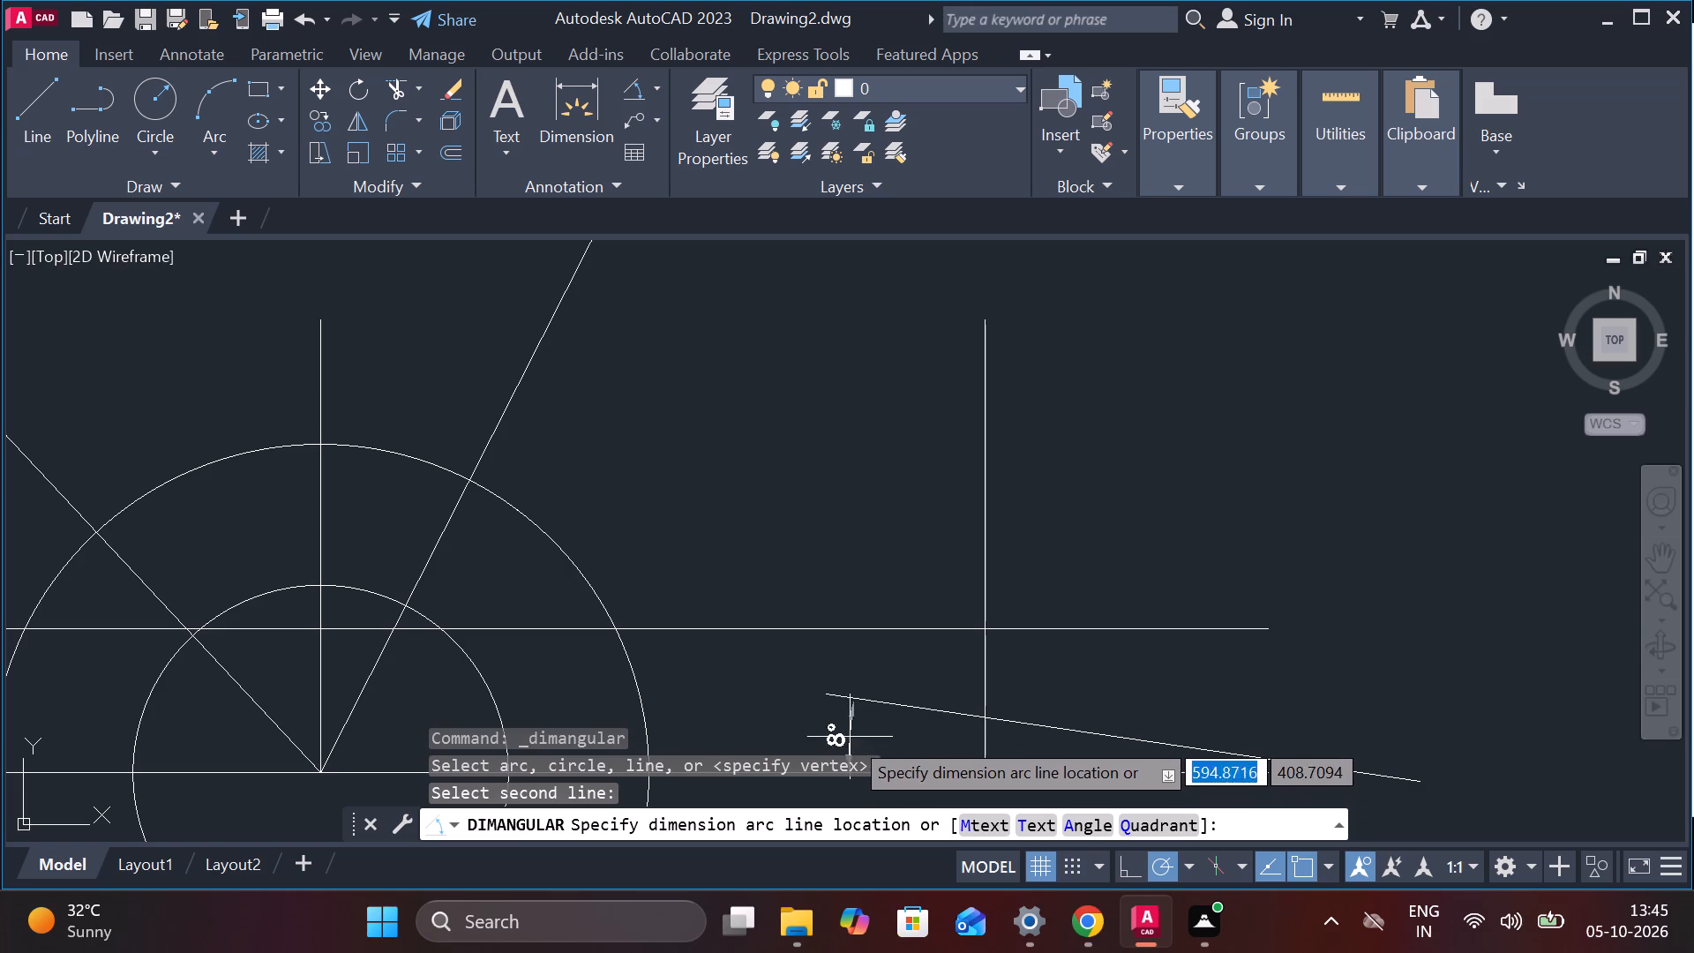
middle_click_drag(876, 705, 831, 485)
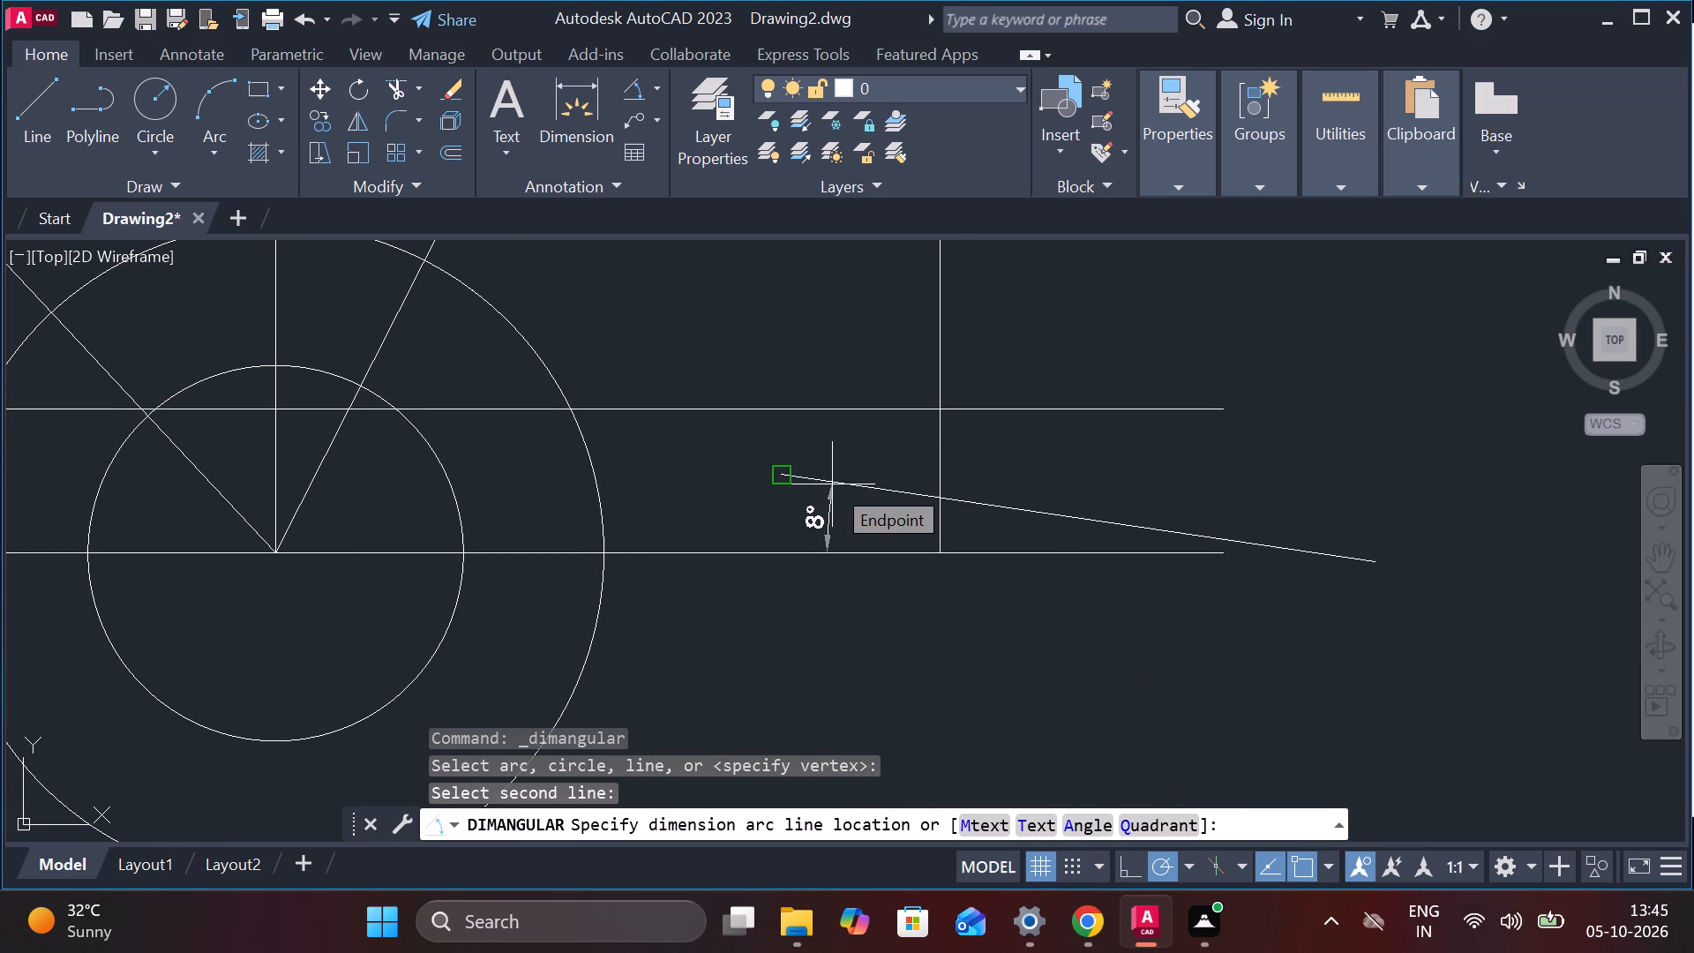
key("Escape")
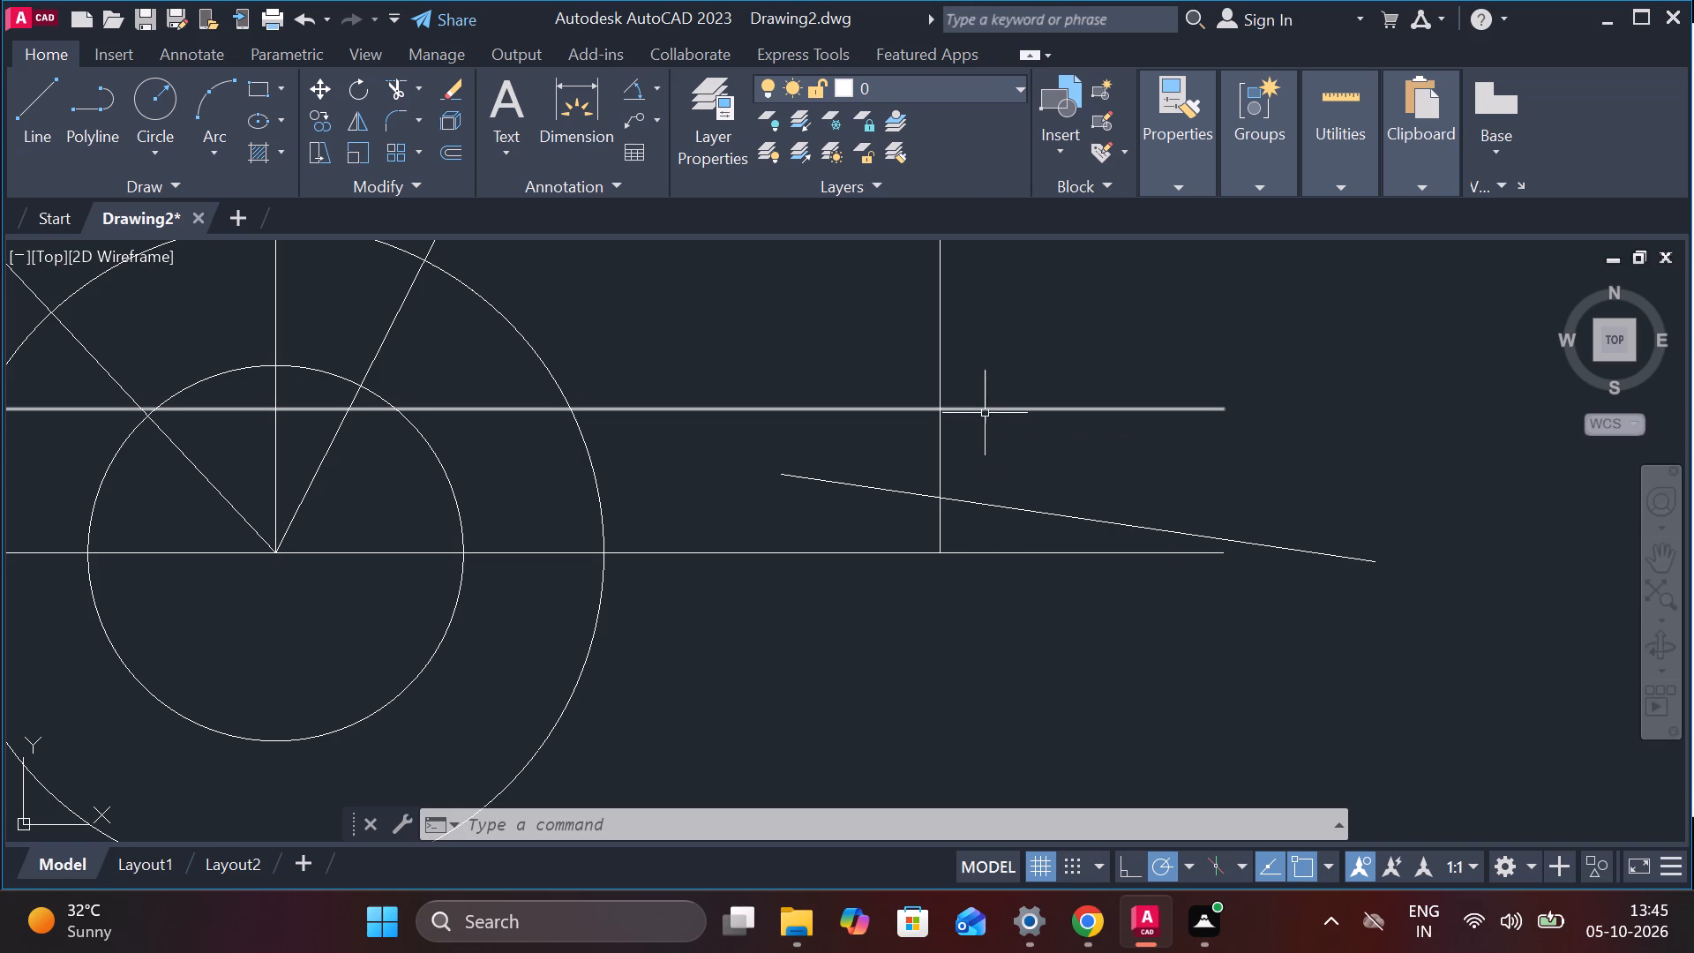
Move the sloping line from a point near its middle onto the intersection of the vertical and horizontal offset lines.
left_click(995, 506)
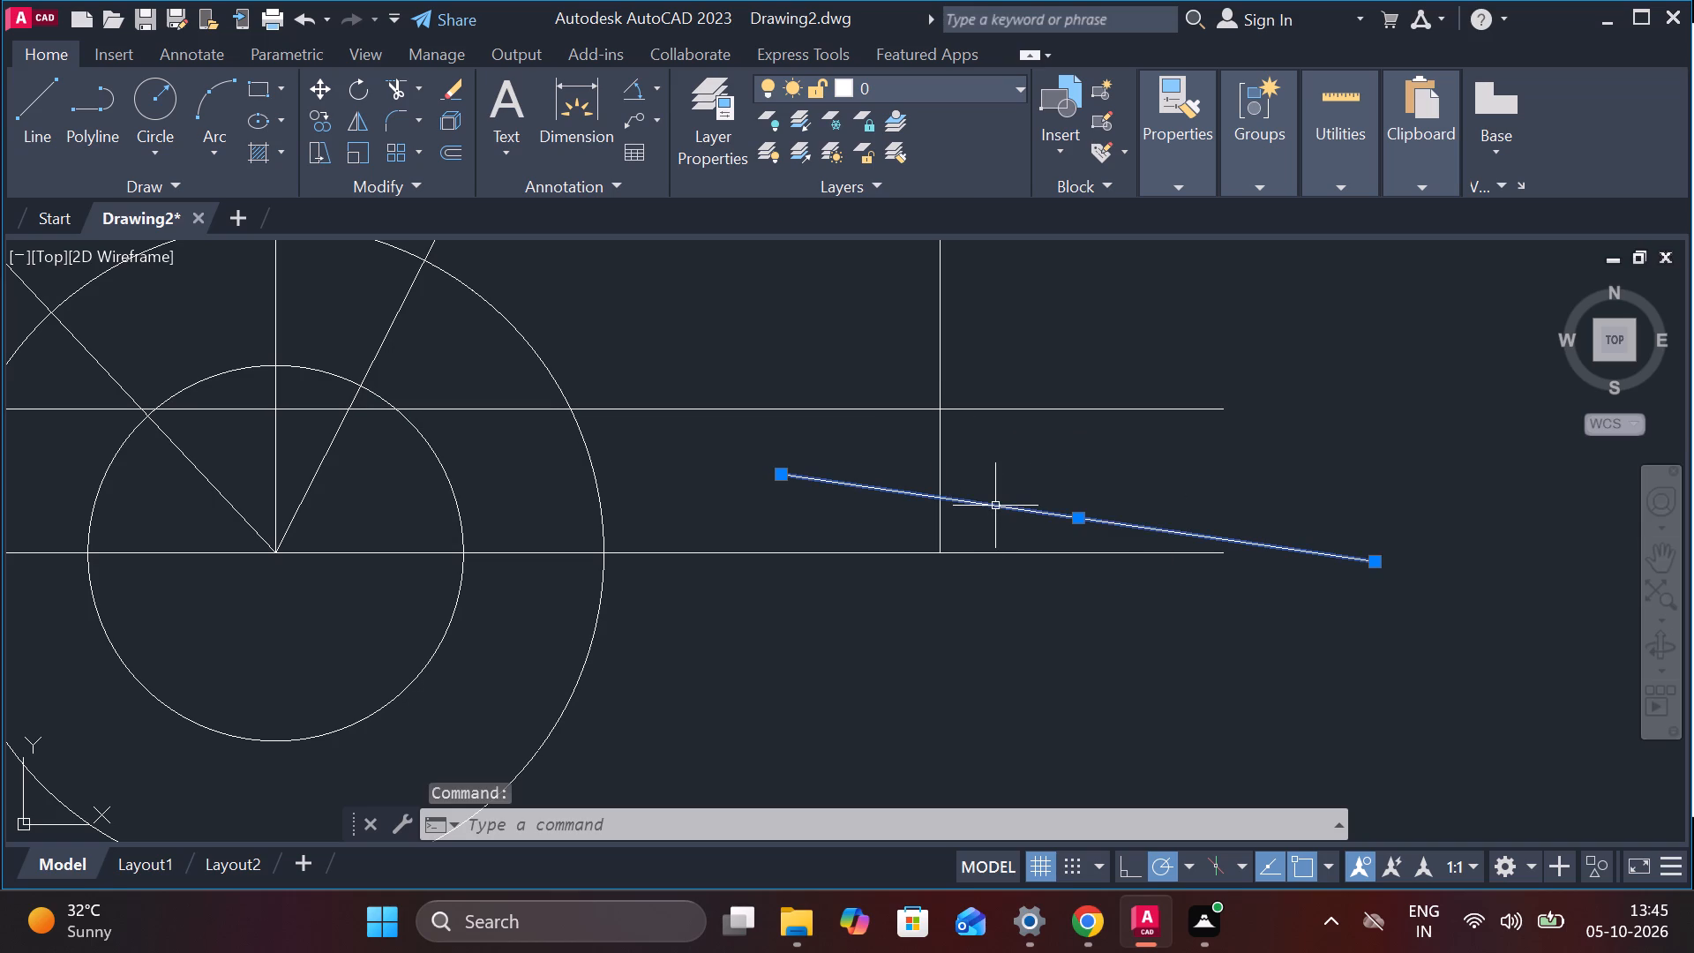
key("m")
key("Return")
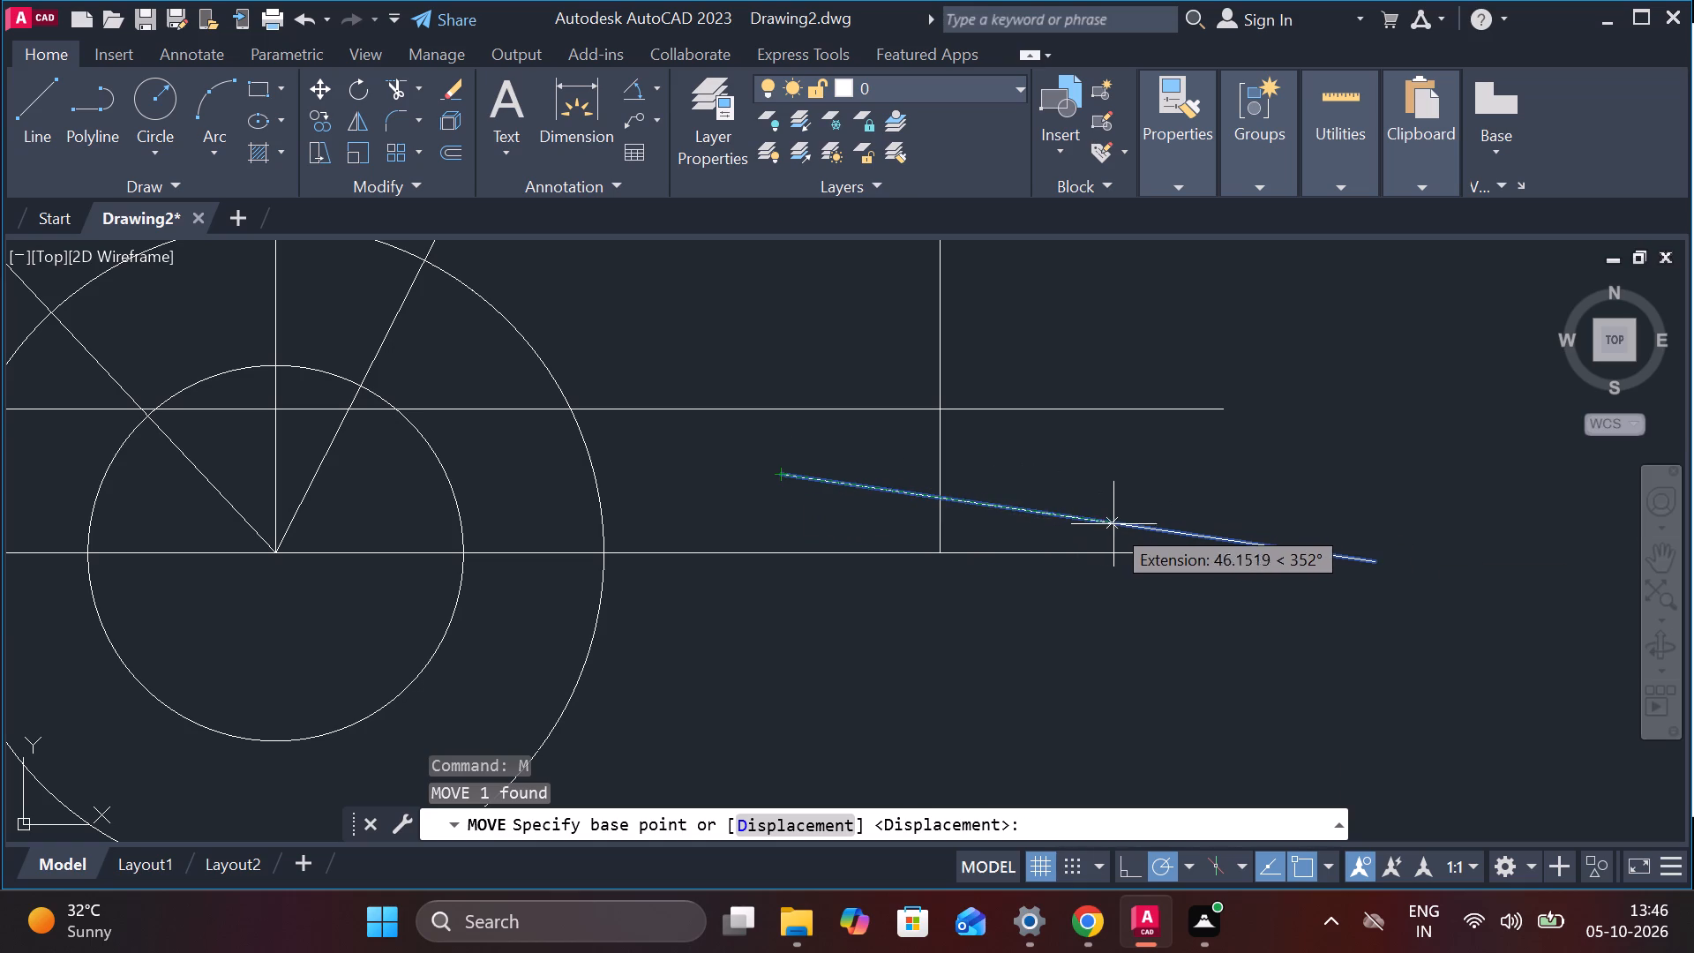
left_click(1067, 520)
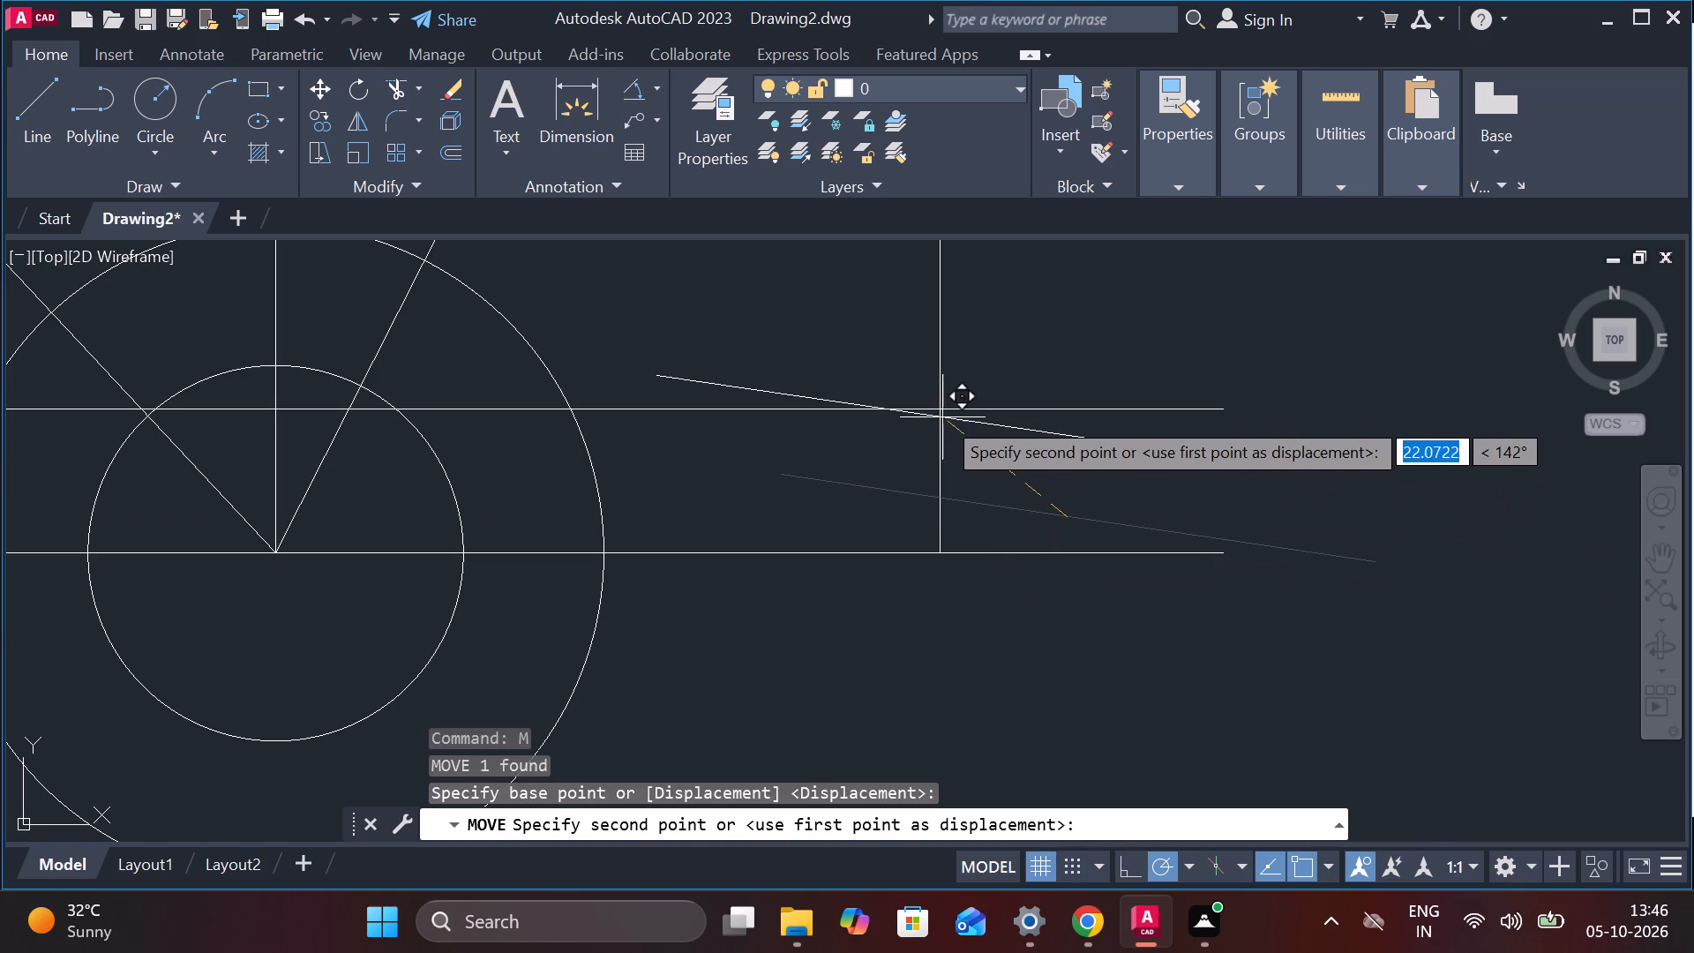
left_click(937, 408)
key("Escape")
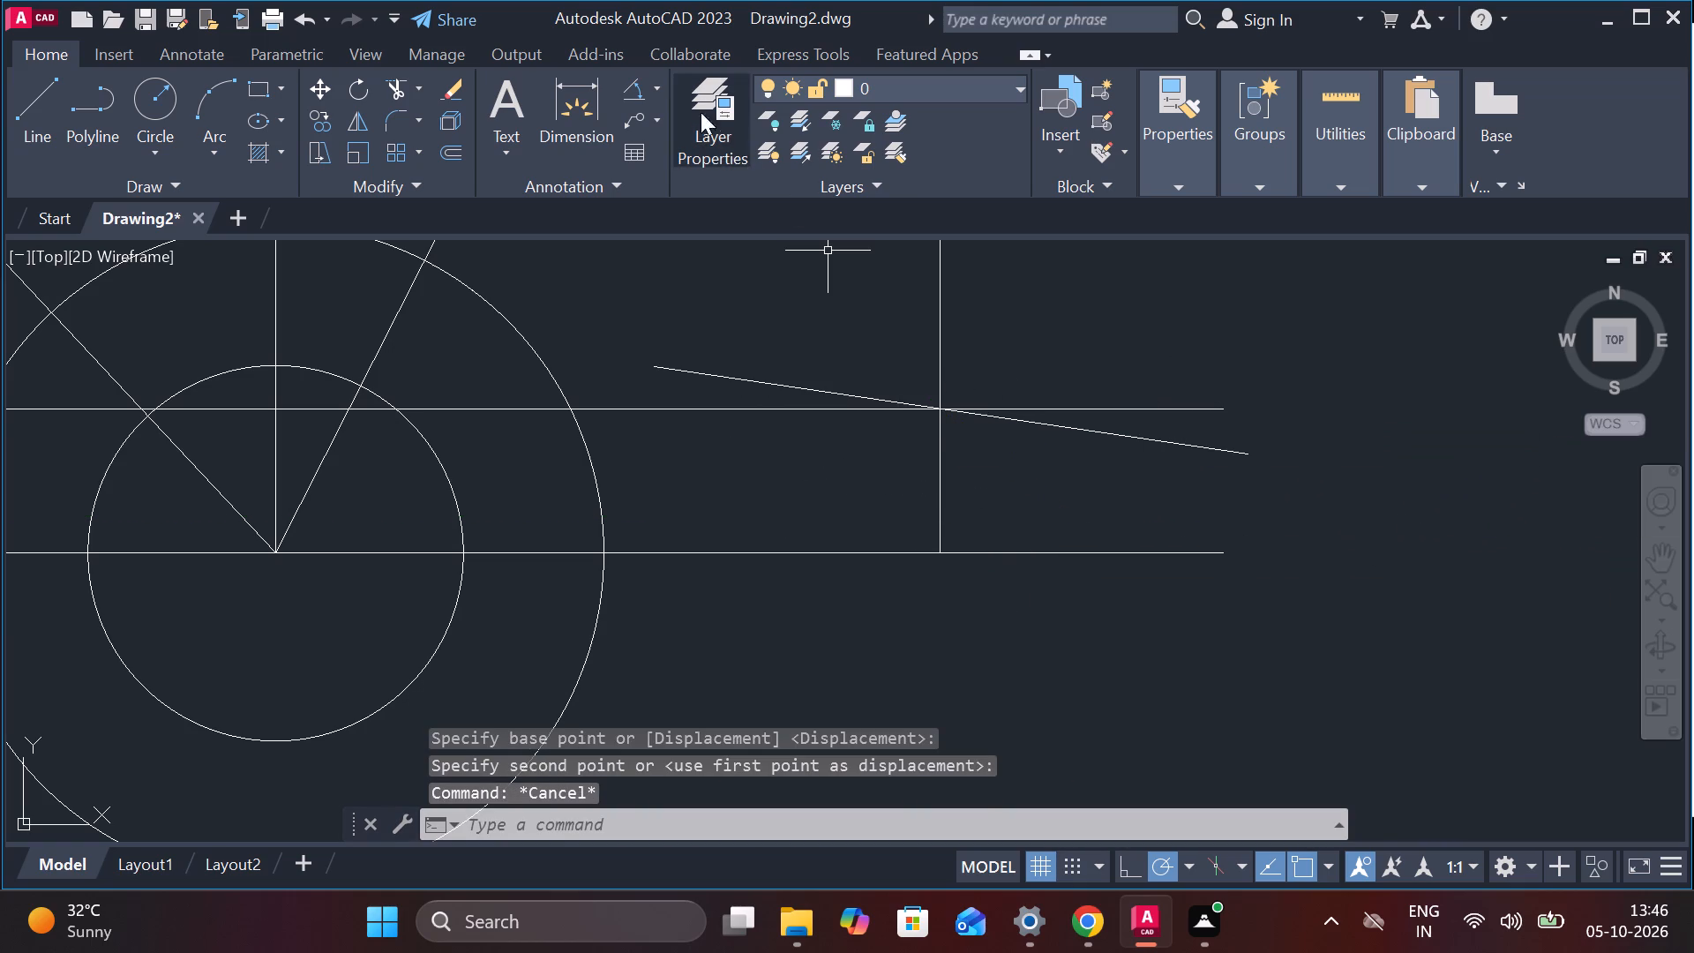
Measure the moved sloping line's angle to the horizontal centre line with an angular dimension.
left_click(633, 92)
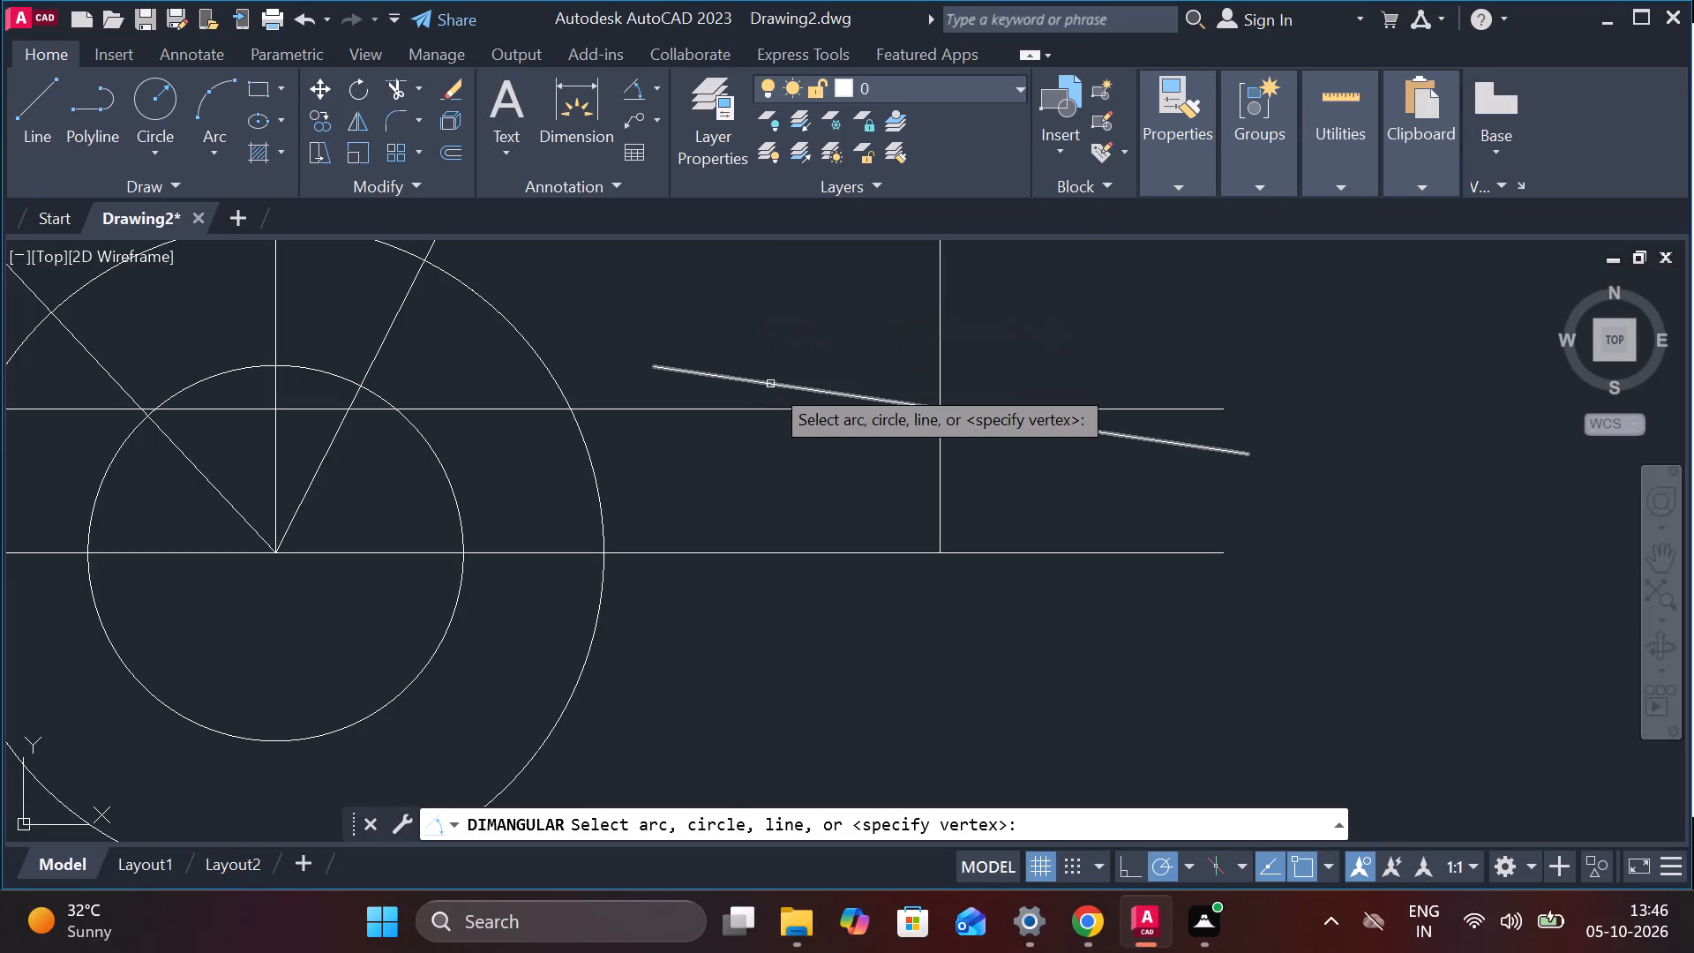
left_click(770, 384)
left_click(750, 553)
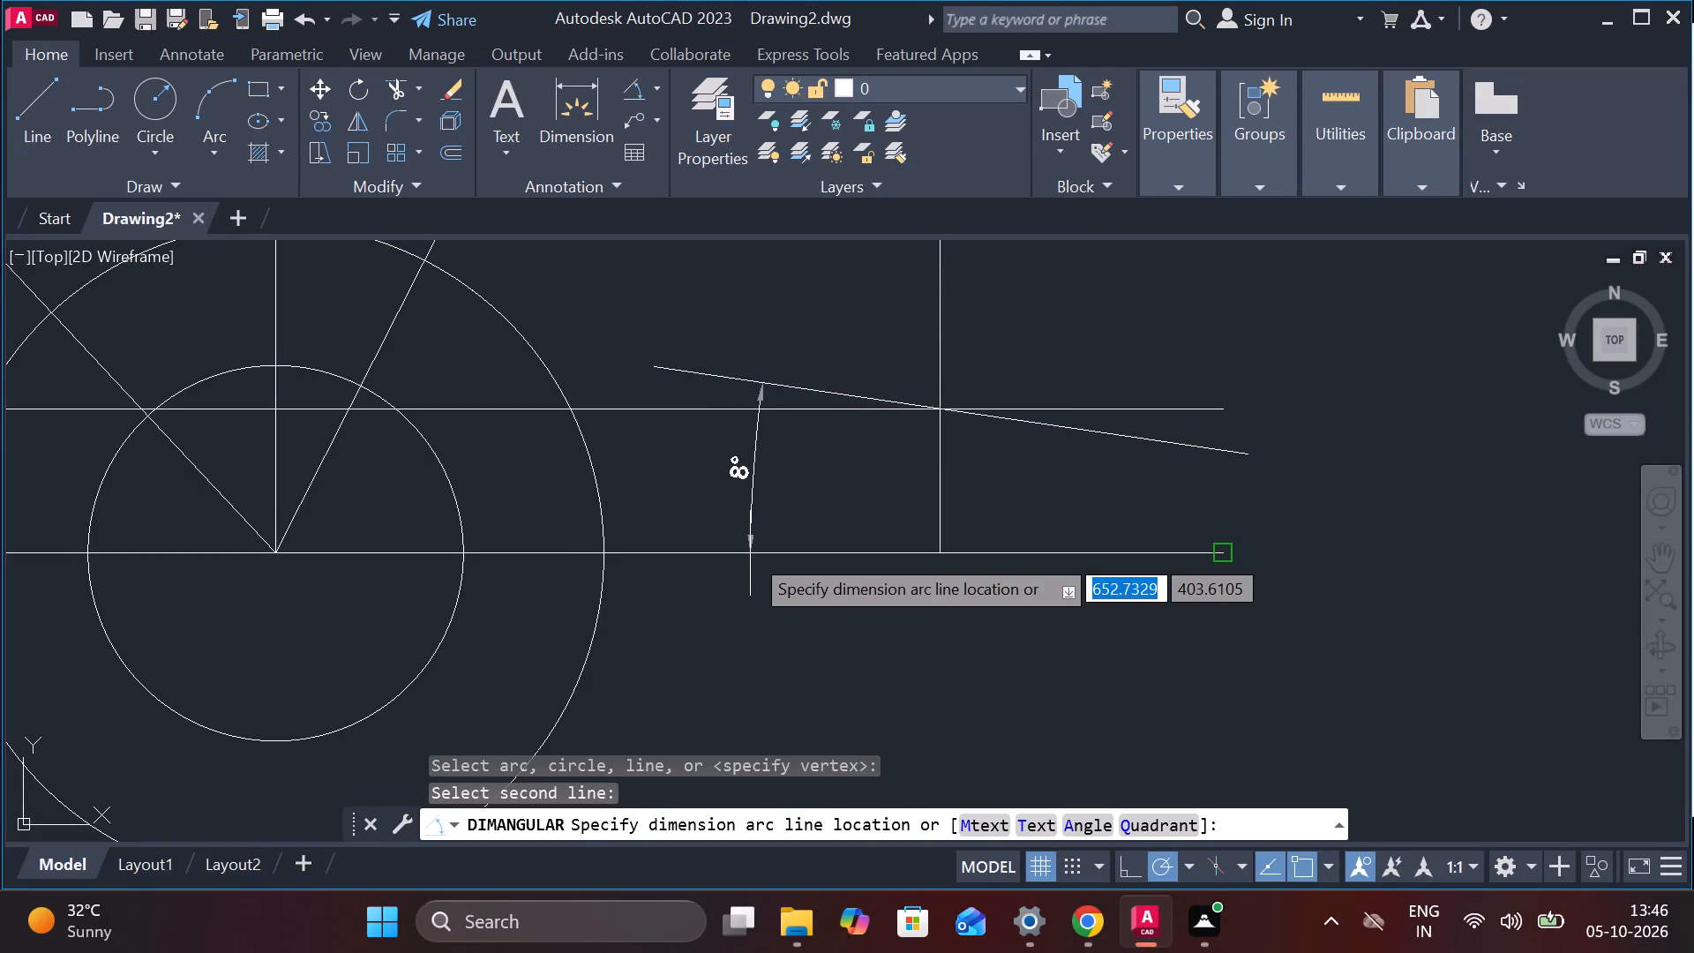
key("Escape")
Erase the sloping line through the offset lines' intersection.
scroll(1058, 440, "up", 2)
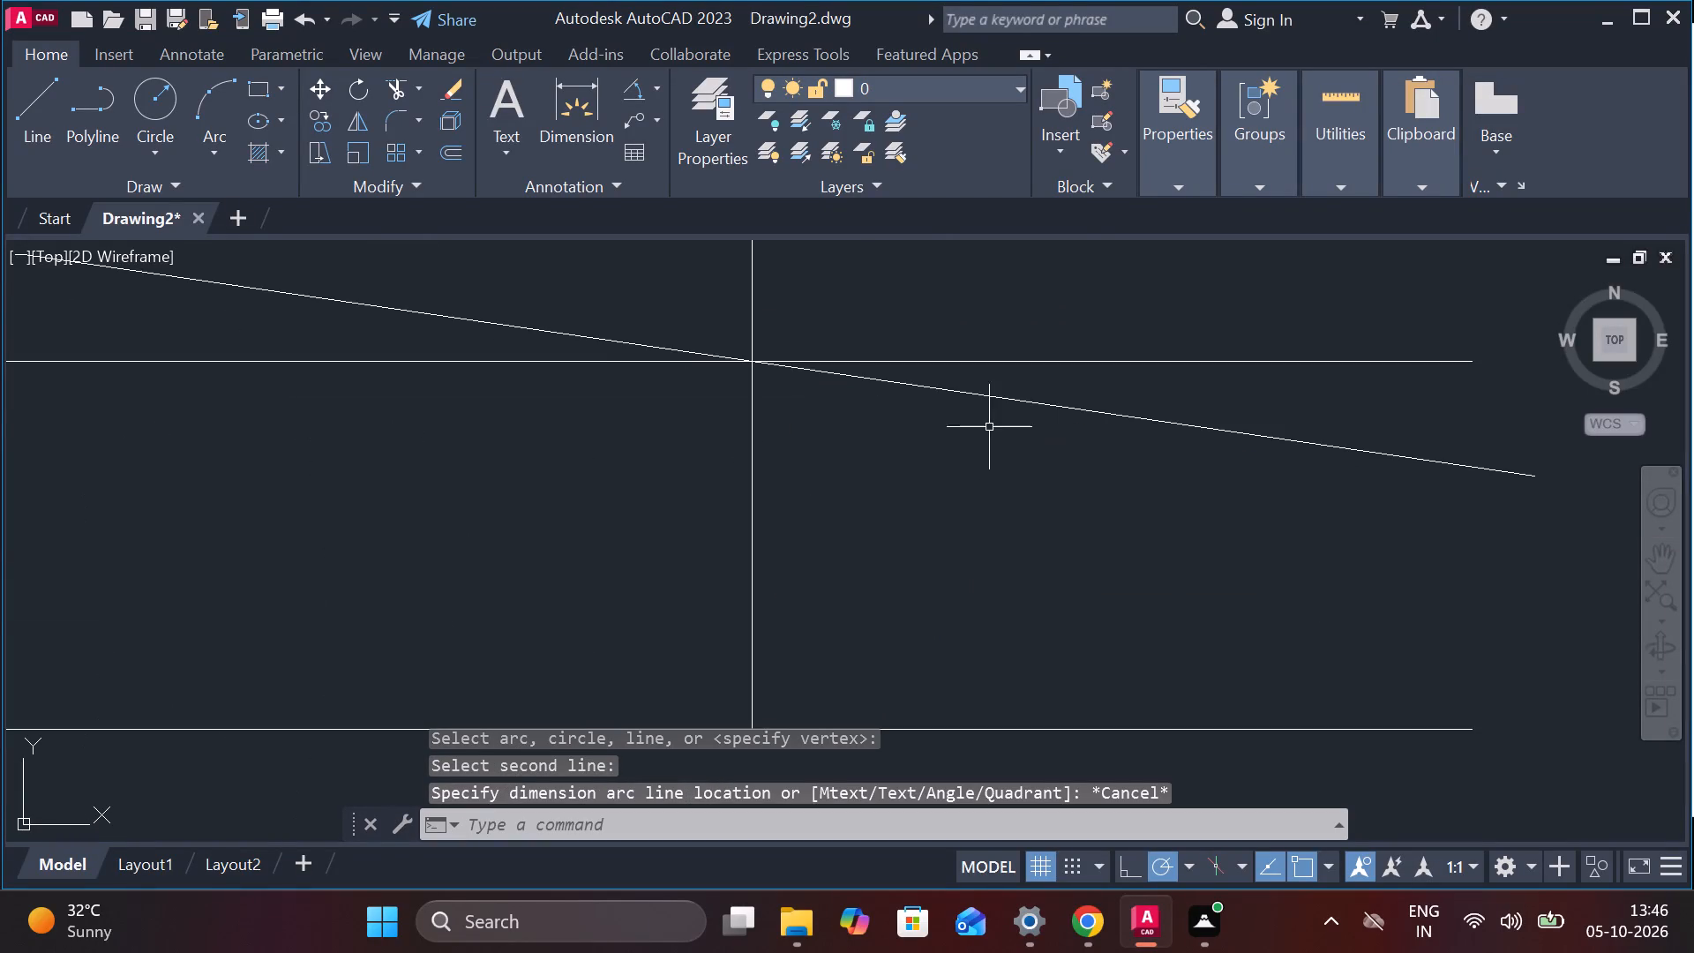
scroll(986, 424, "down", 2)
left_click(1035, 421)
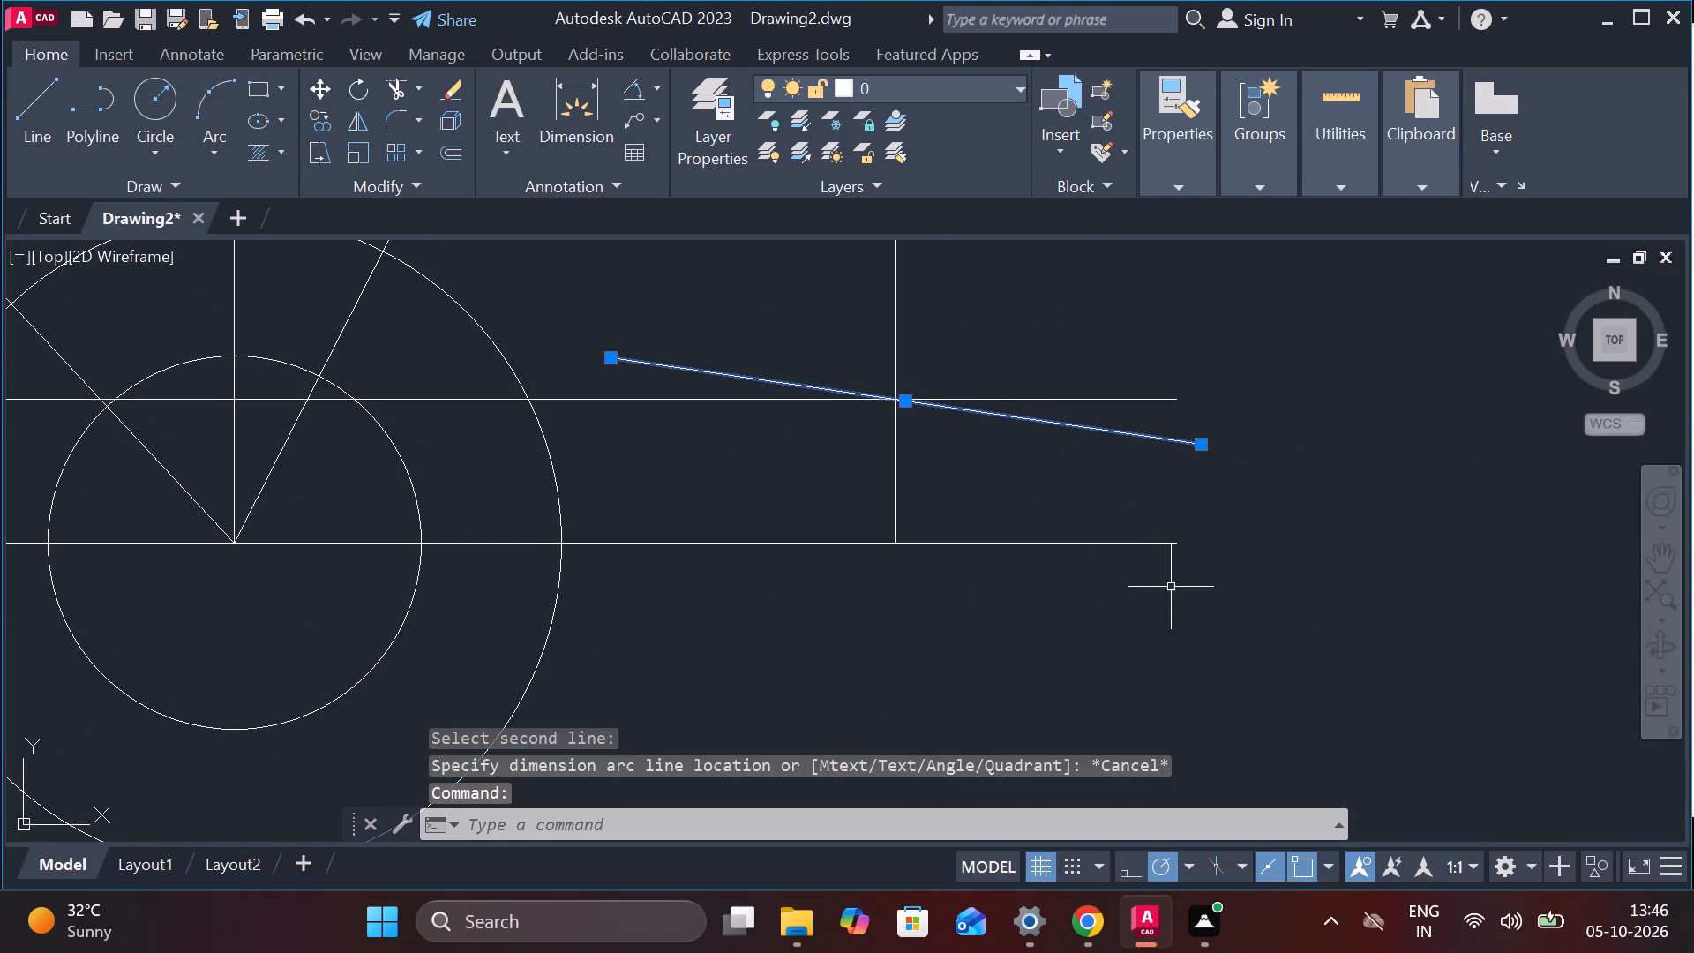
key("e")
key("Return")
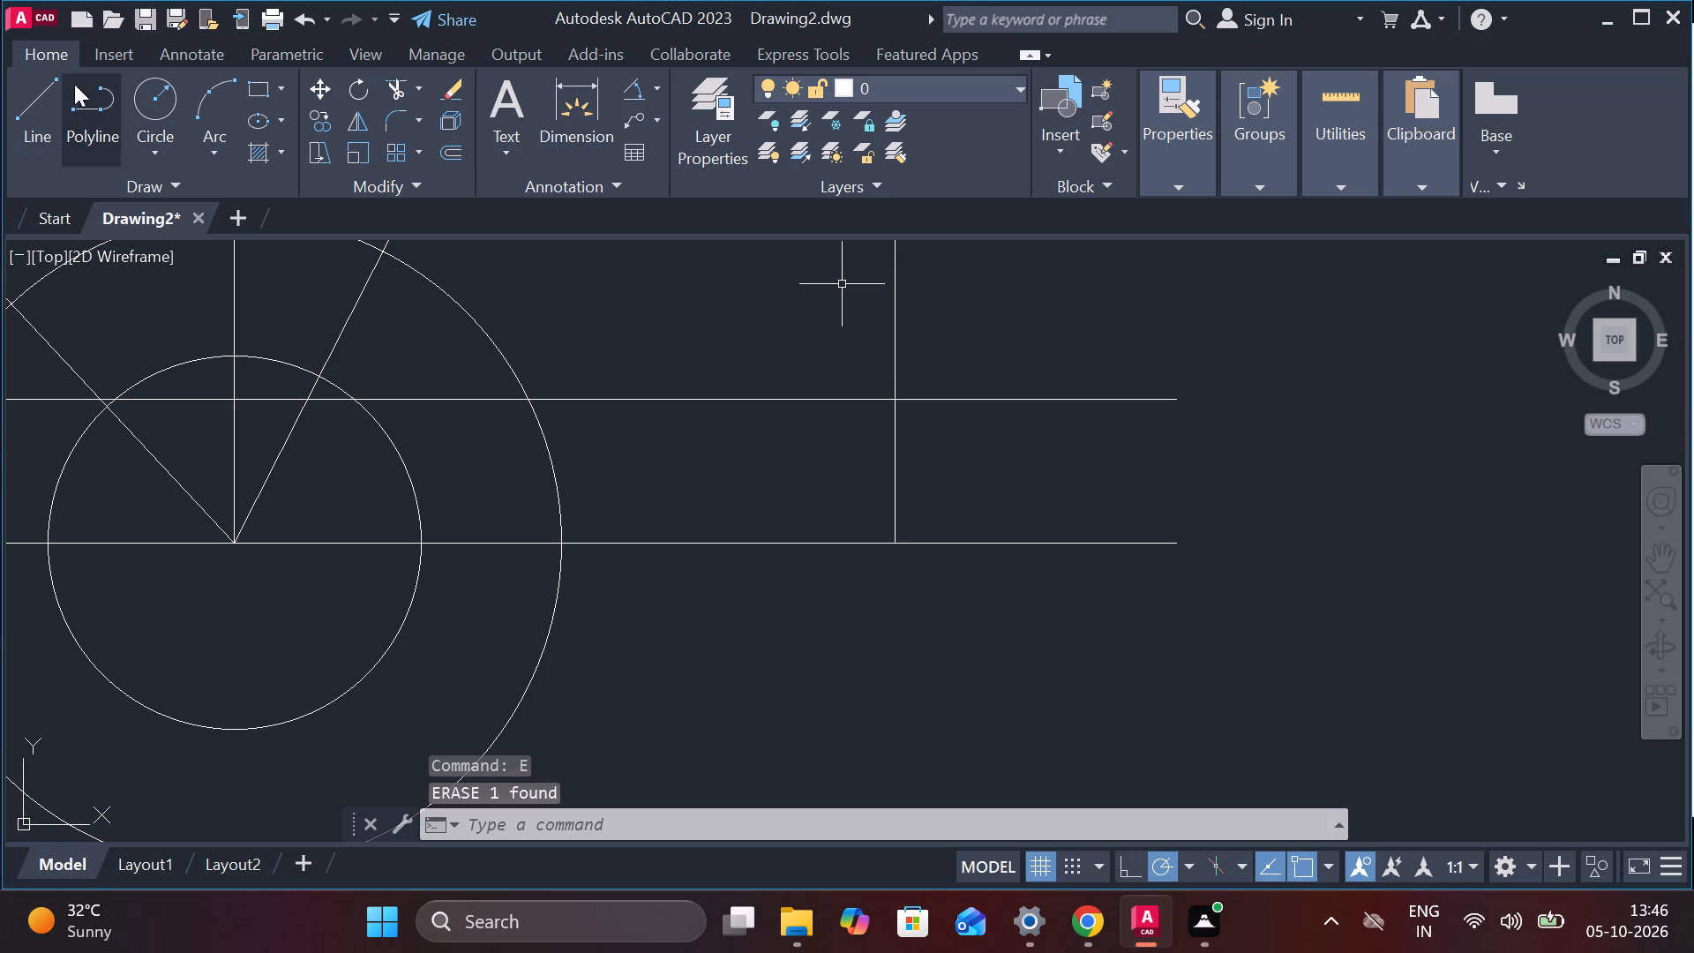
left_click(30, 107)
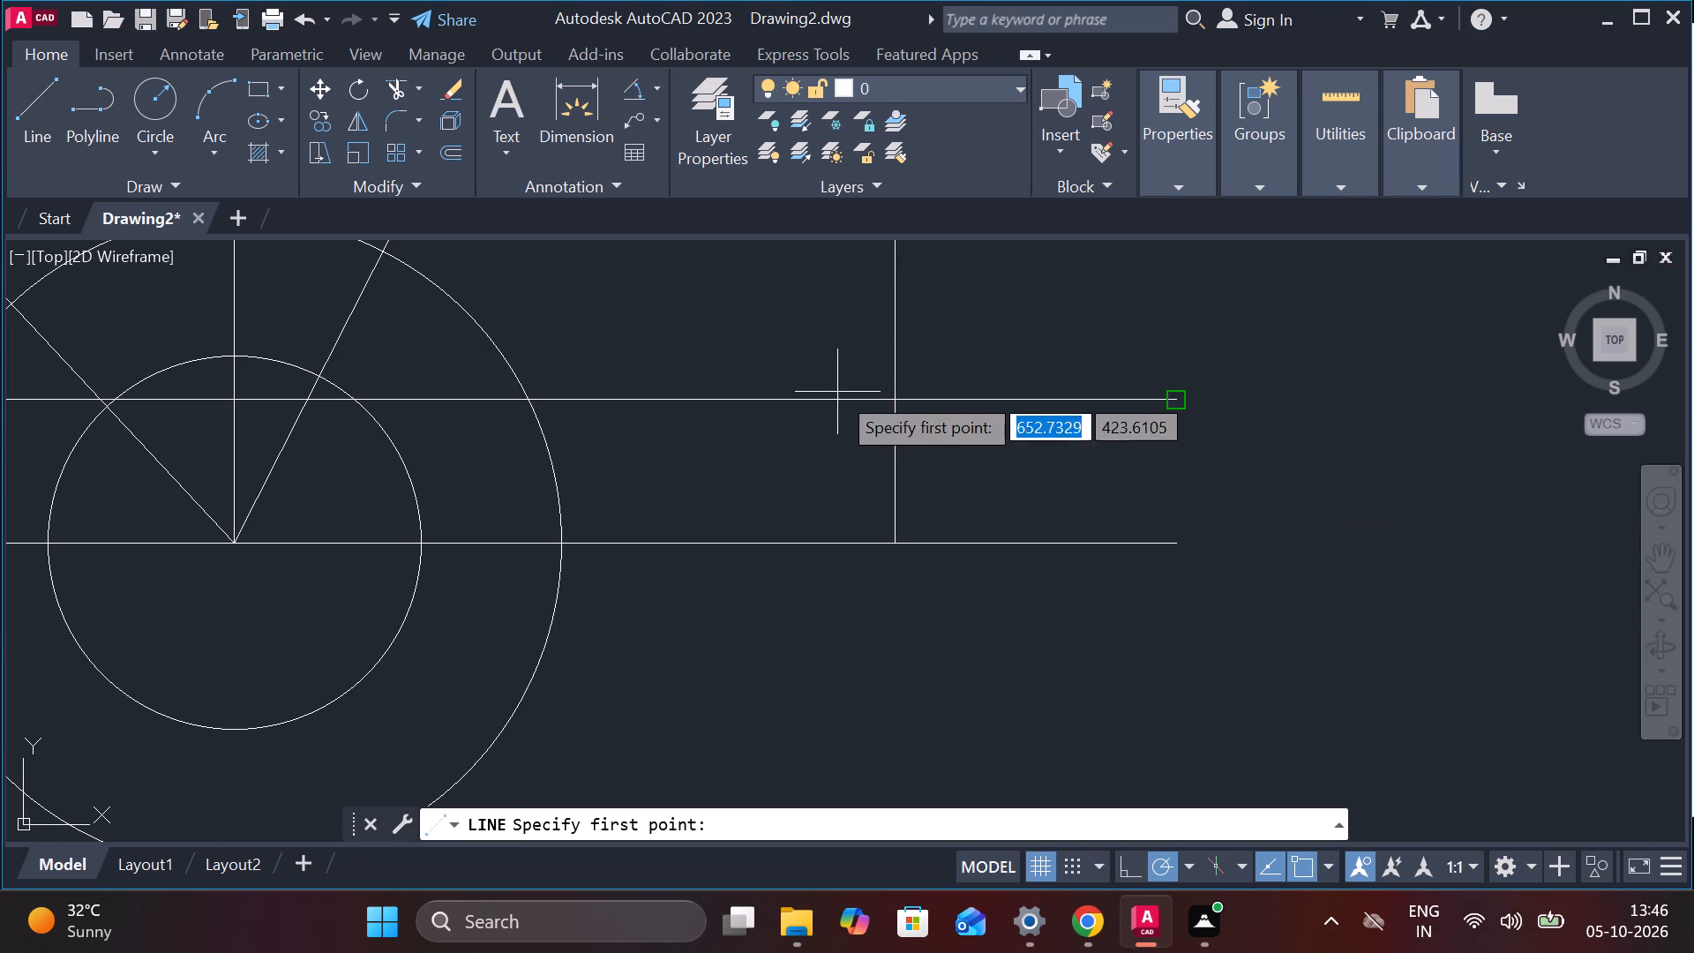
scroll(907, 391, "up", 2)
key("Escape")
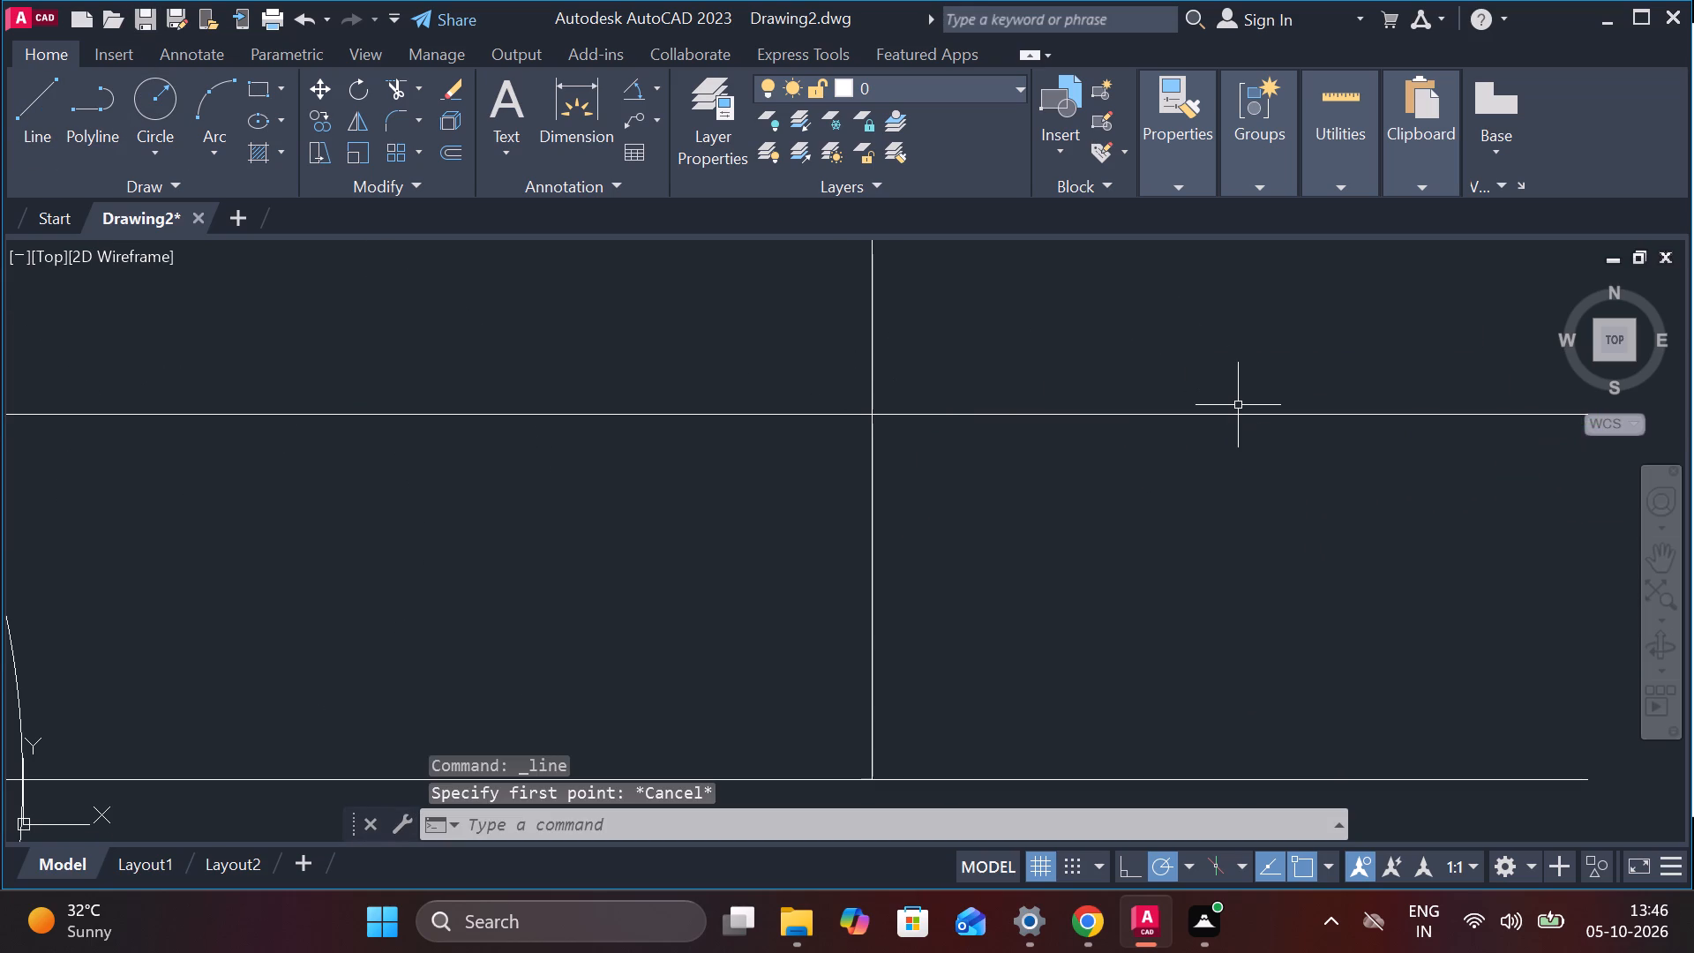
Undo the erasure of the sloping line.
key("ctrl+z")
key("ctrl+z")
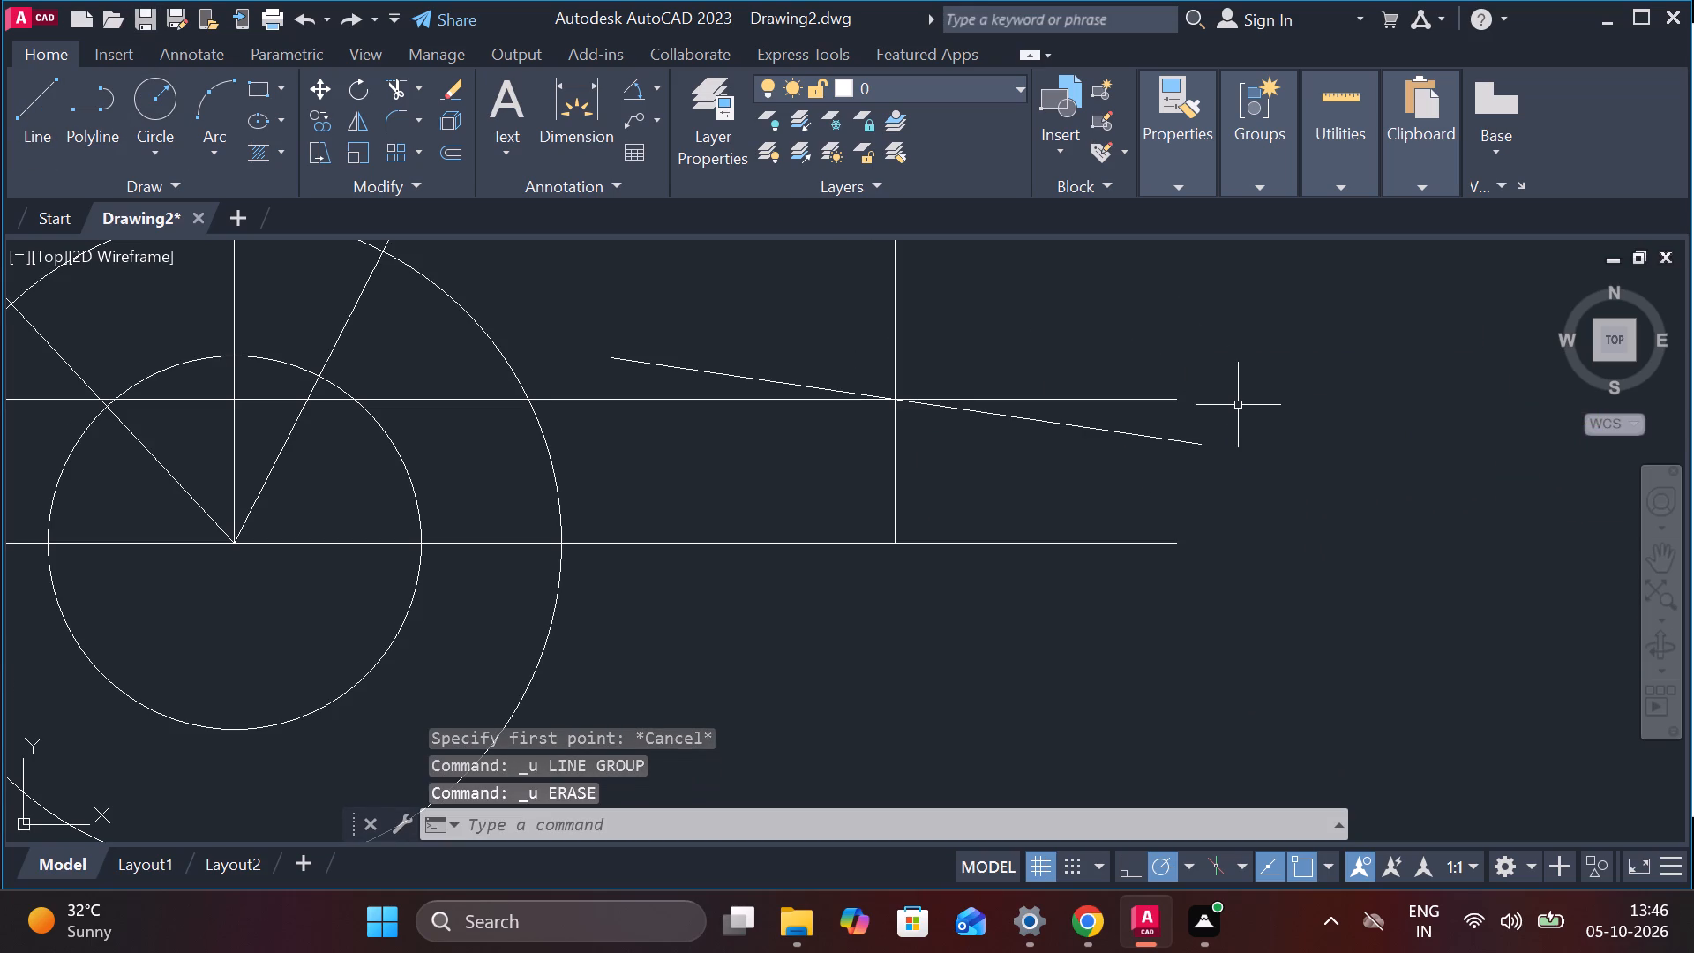
Rotate the sloping line by 1° about its lower right endpoint.
left_click(973, 409)
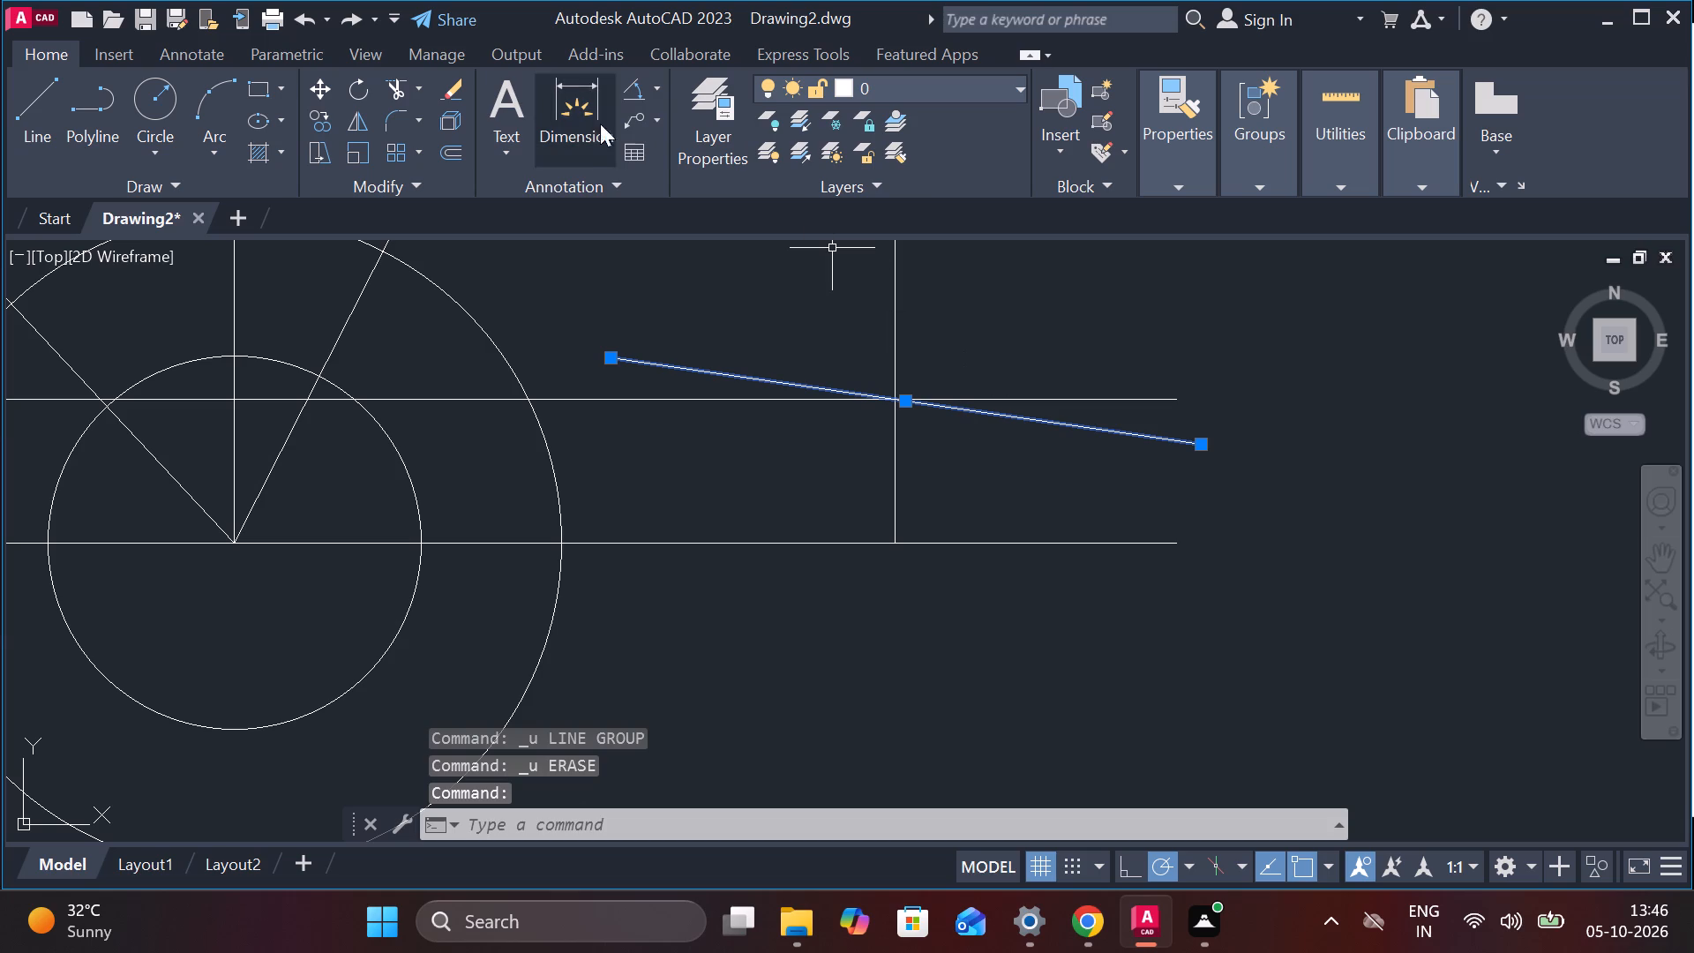
left_click(362, 79)
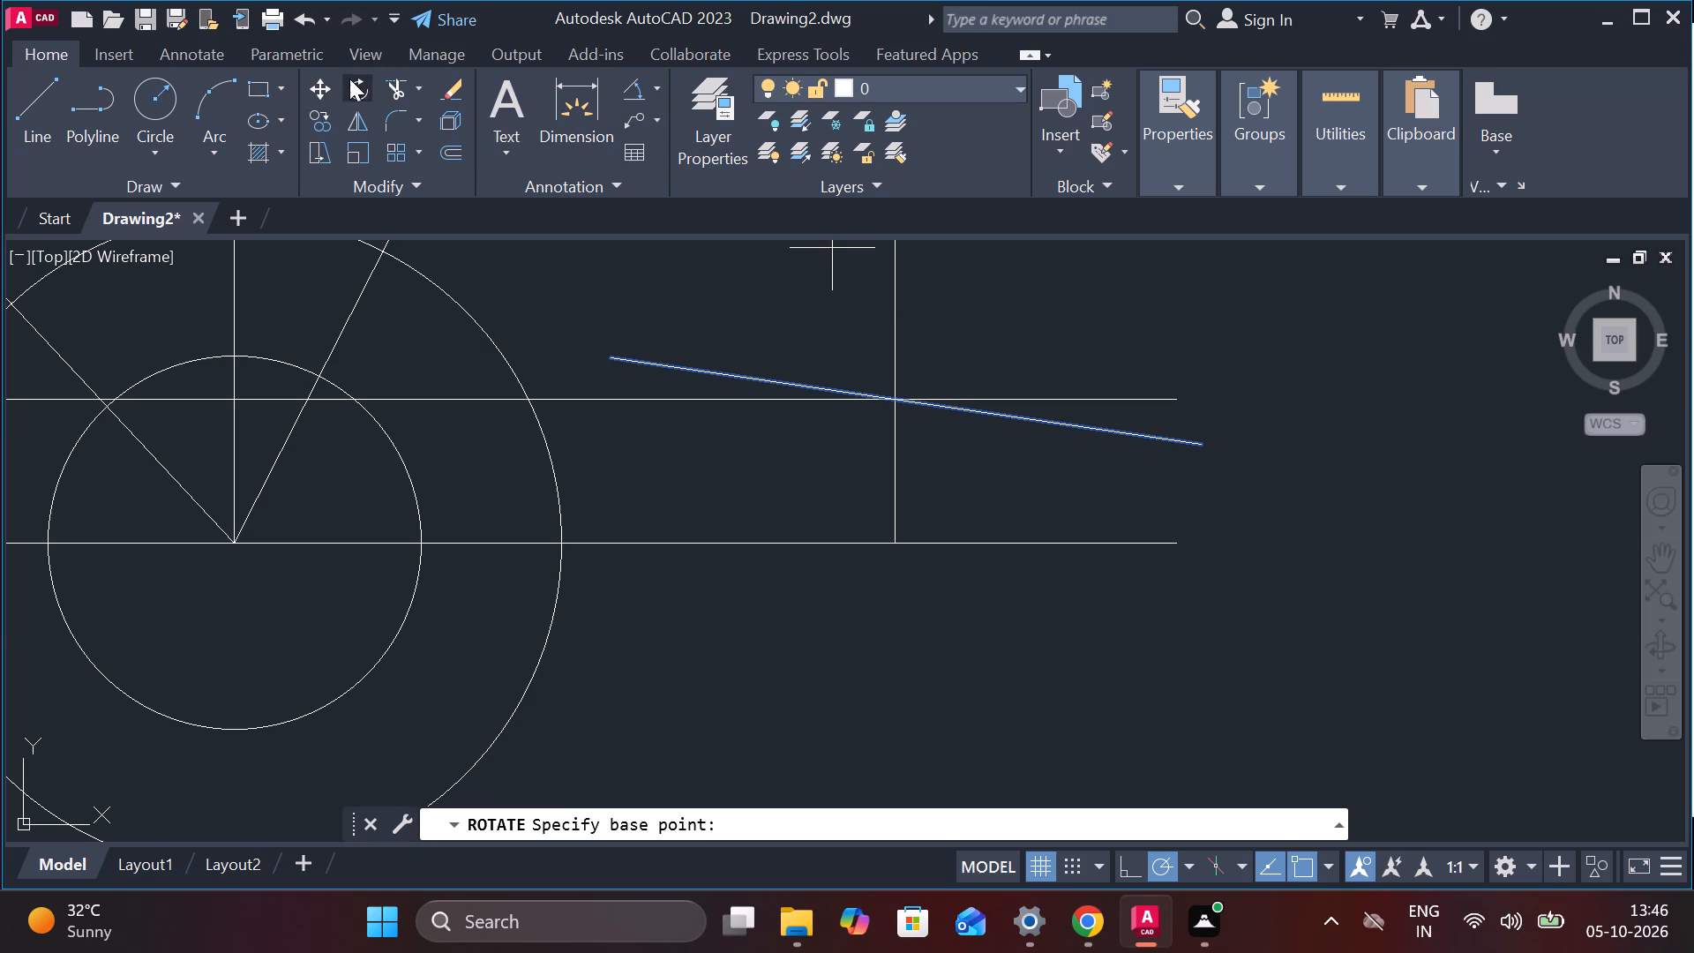
left_click(1204, 445)
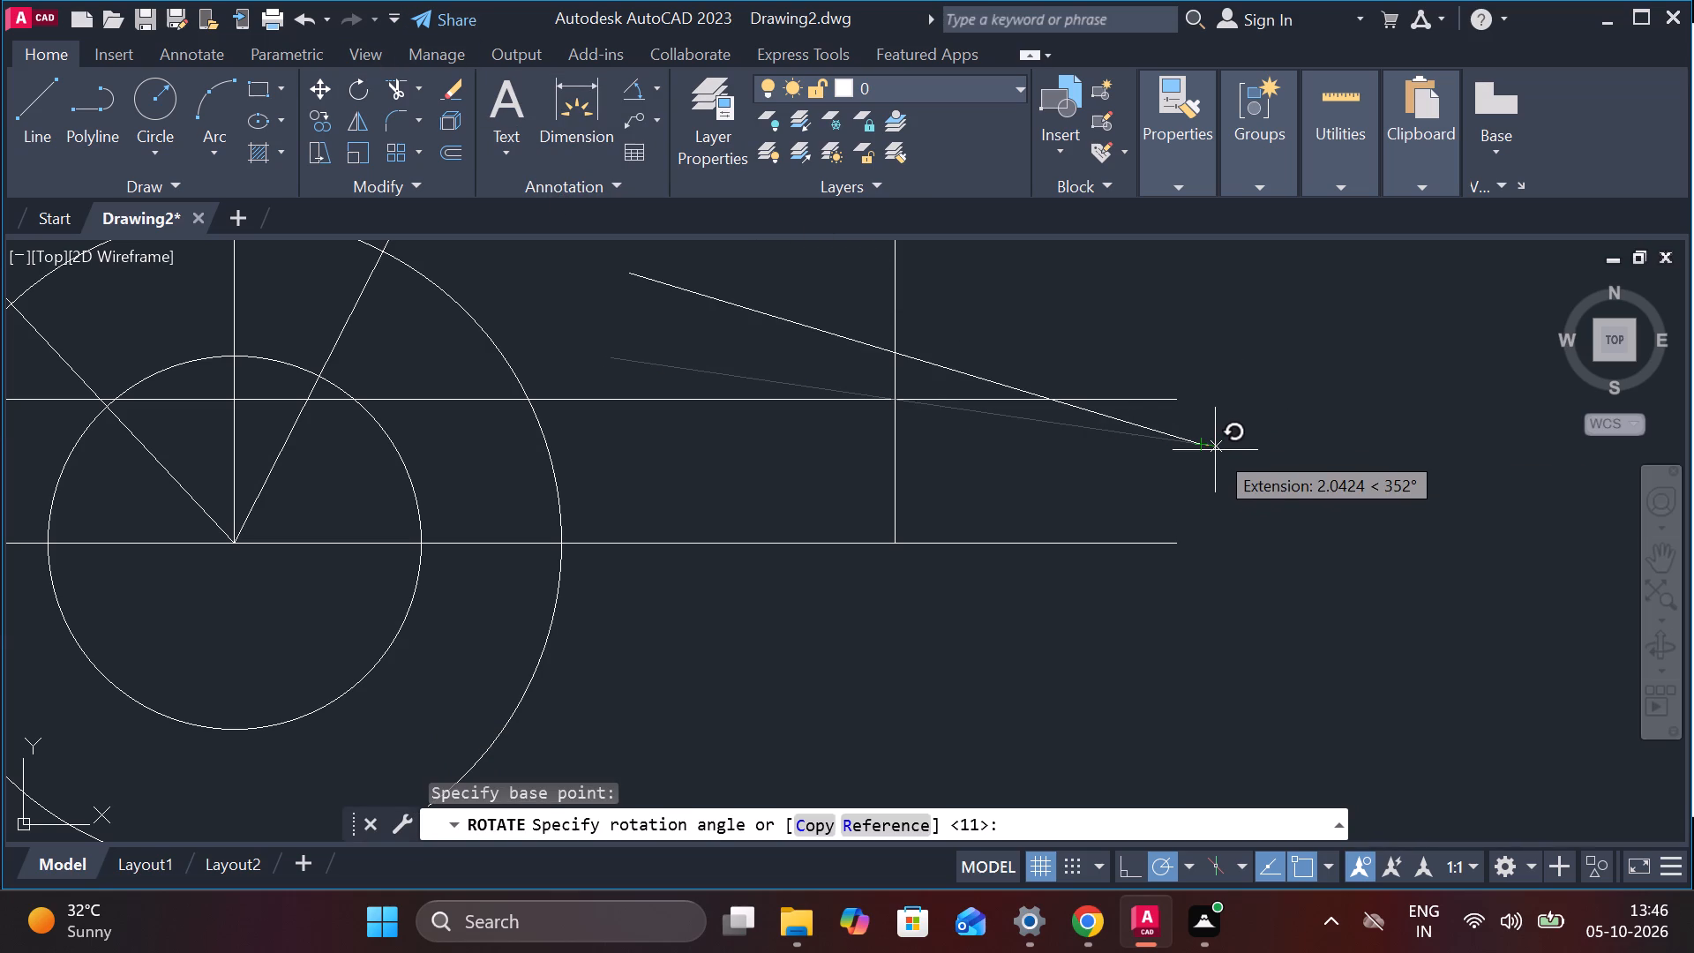
key("1")
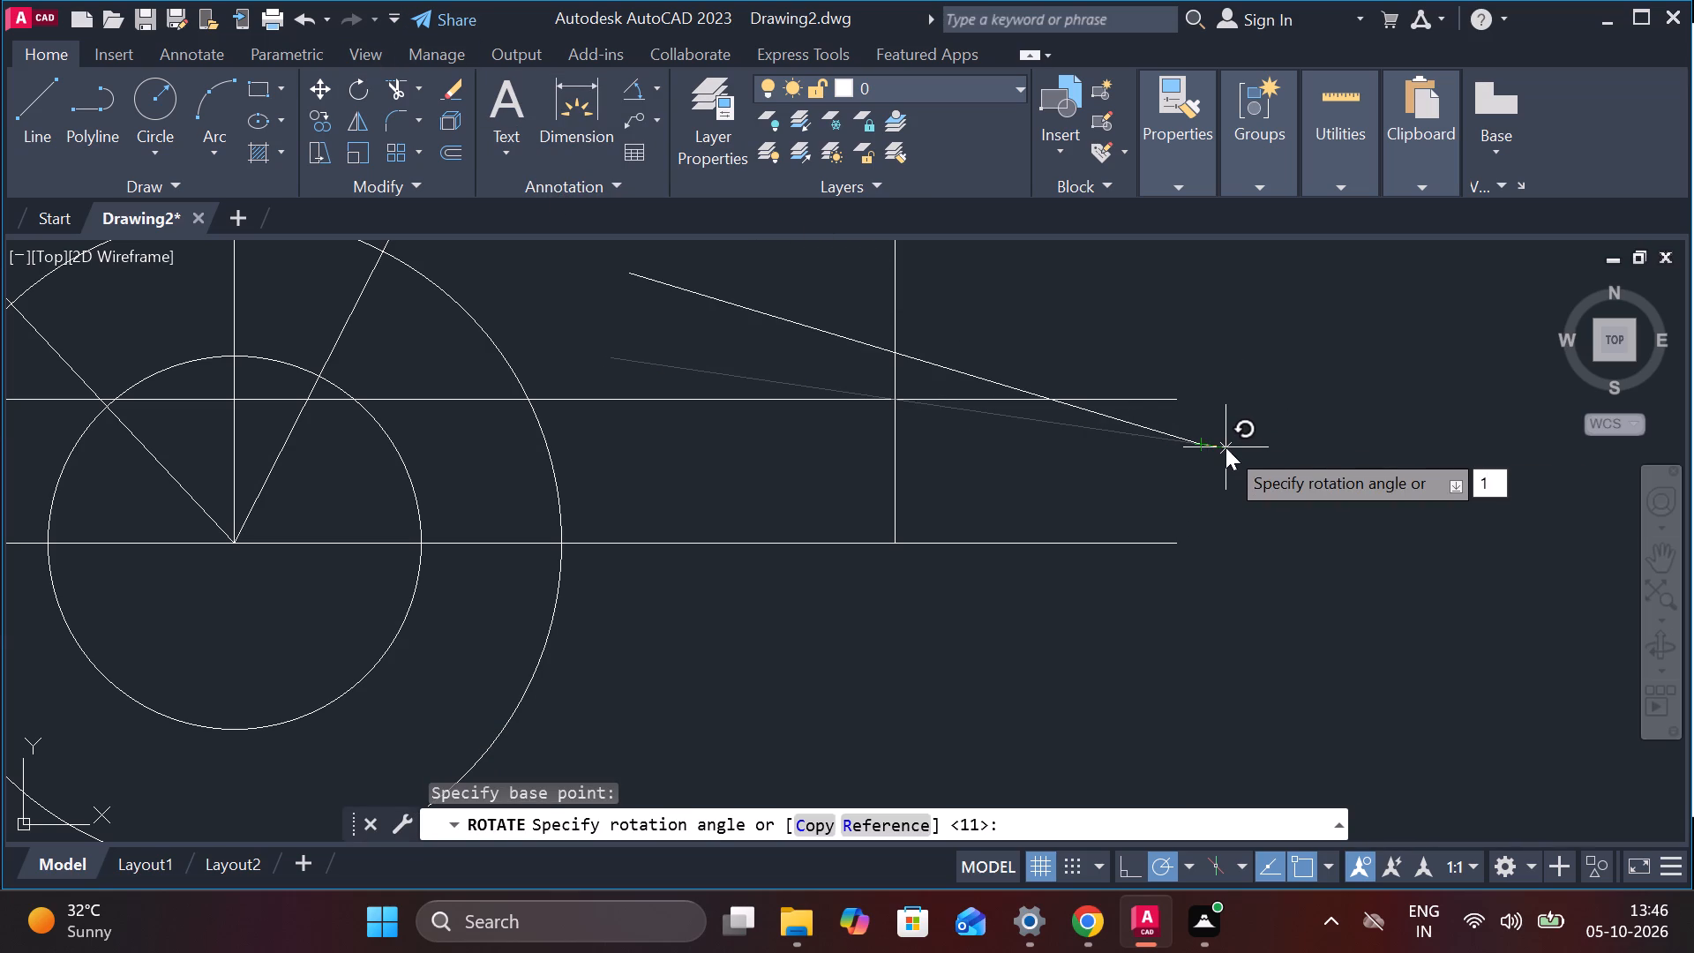
key("Return")
scroll(958, 396, "up", 1)
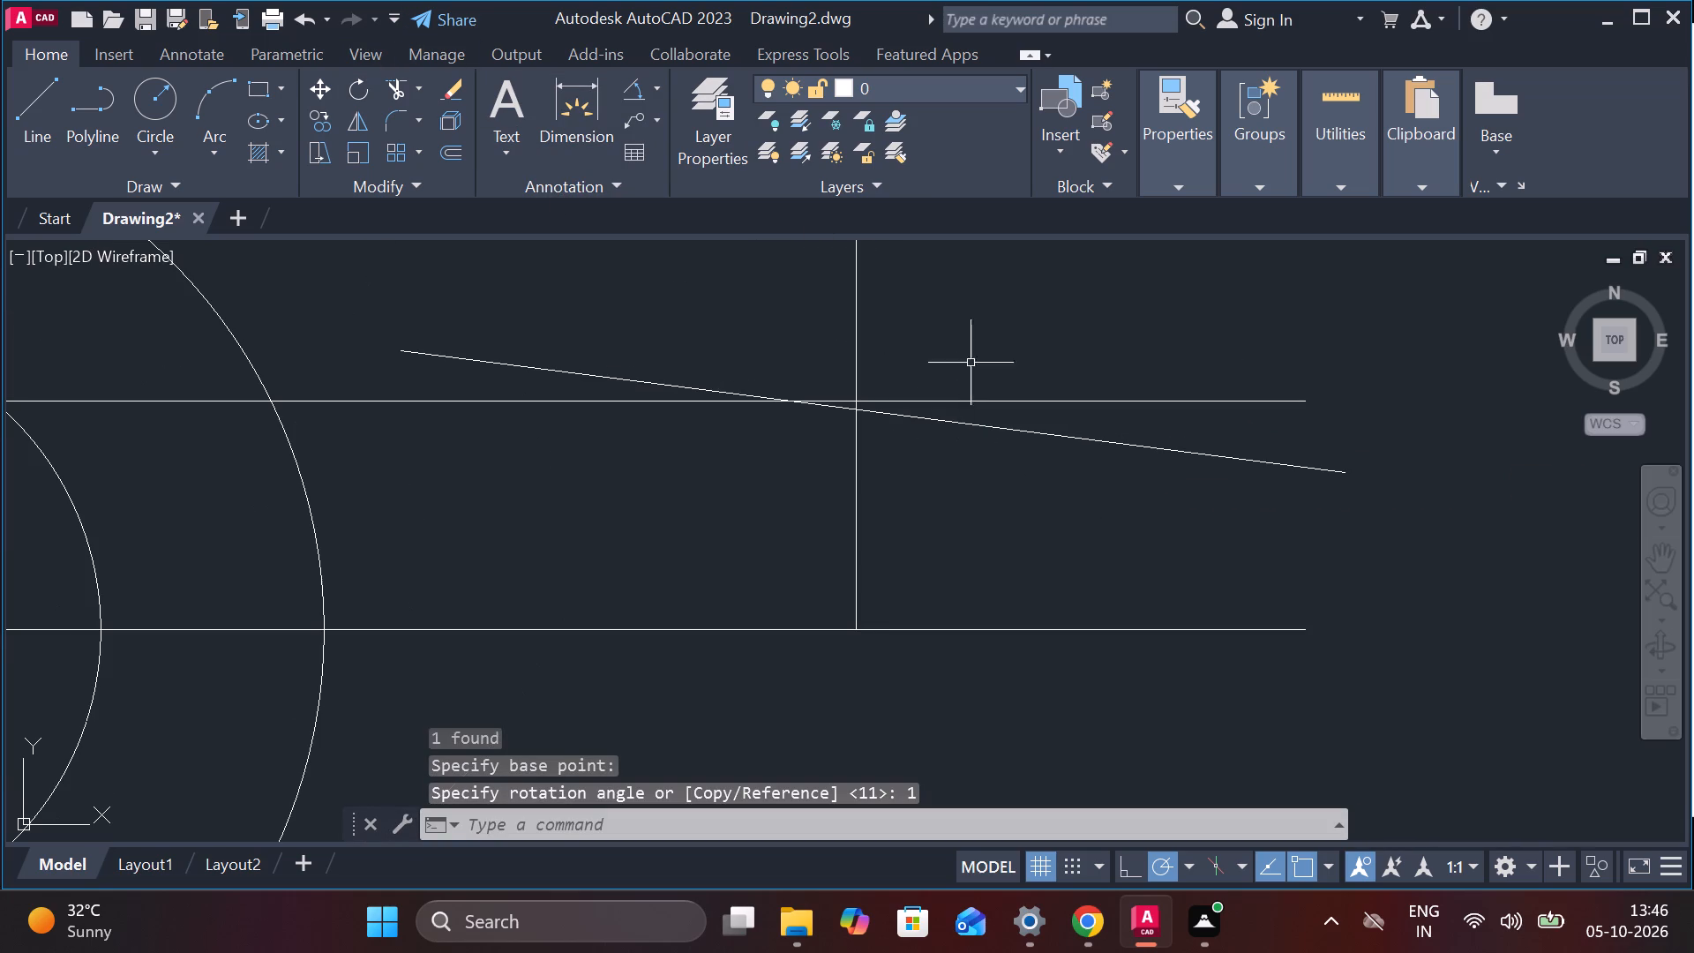
key("Escape")
Measure the angle between the rotated sloping line and the horizontal centre line with an angular dimension.
left_click(627, 86)
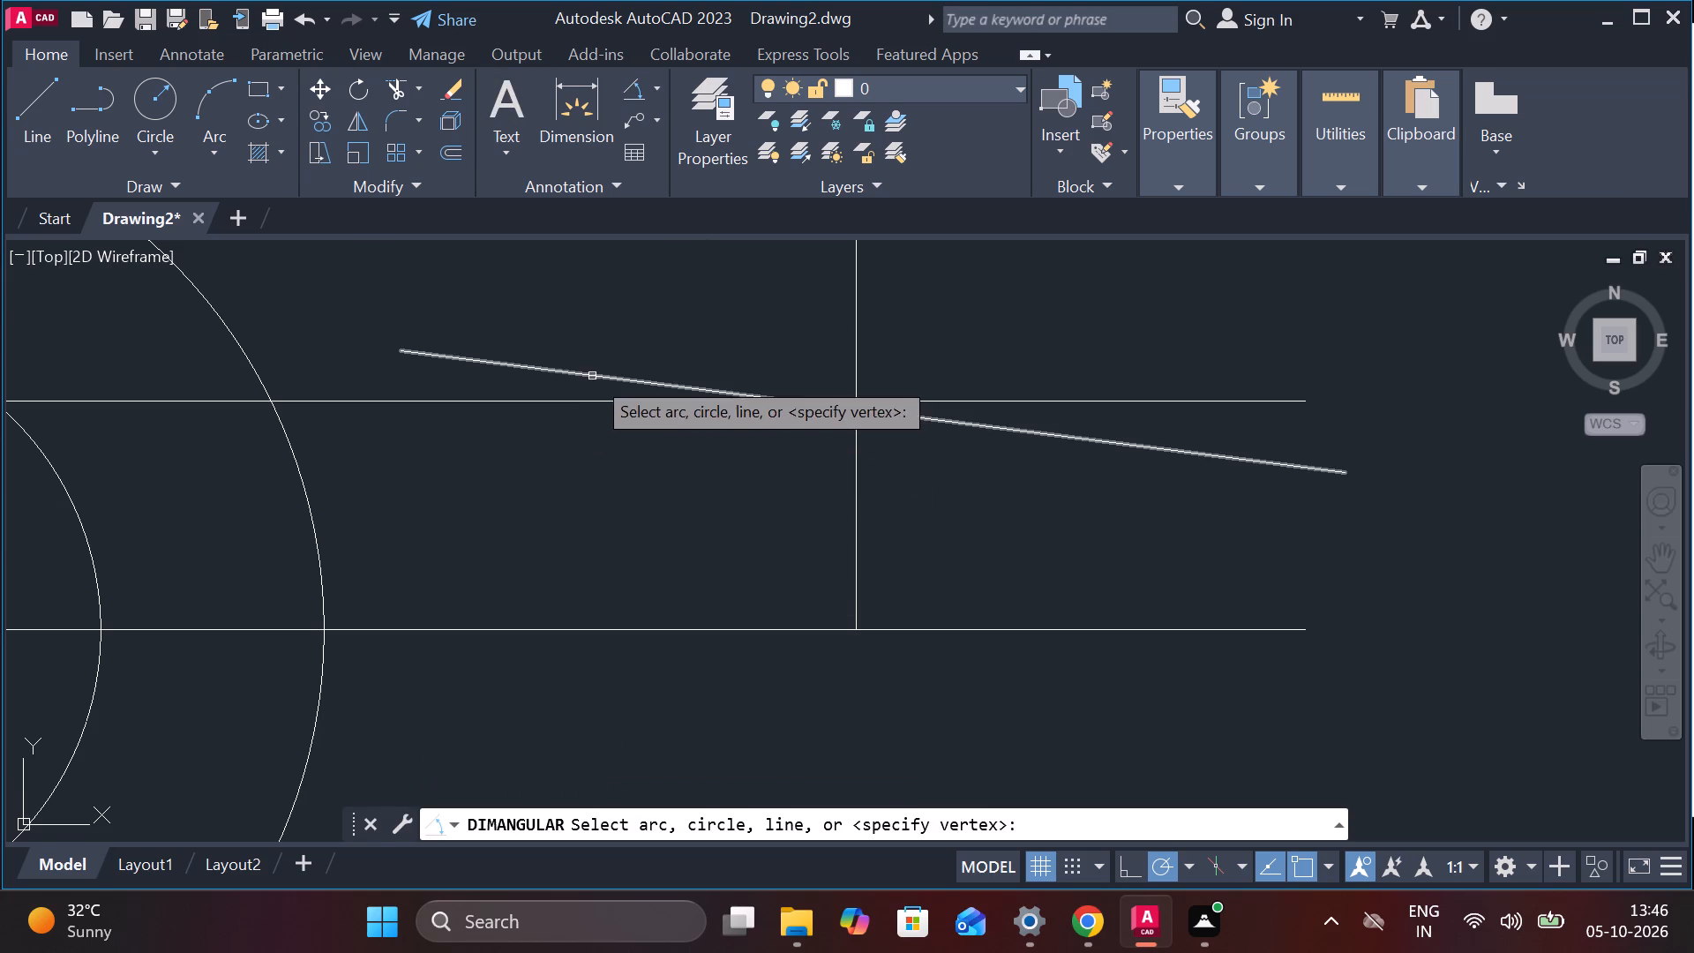
left_click(592, 376)
left_click(602, 628)
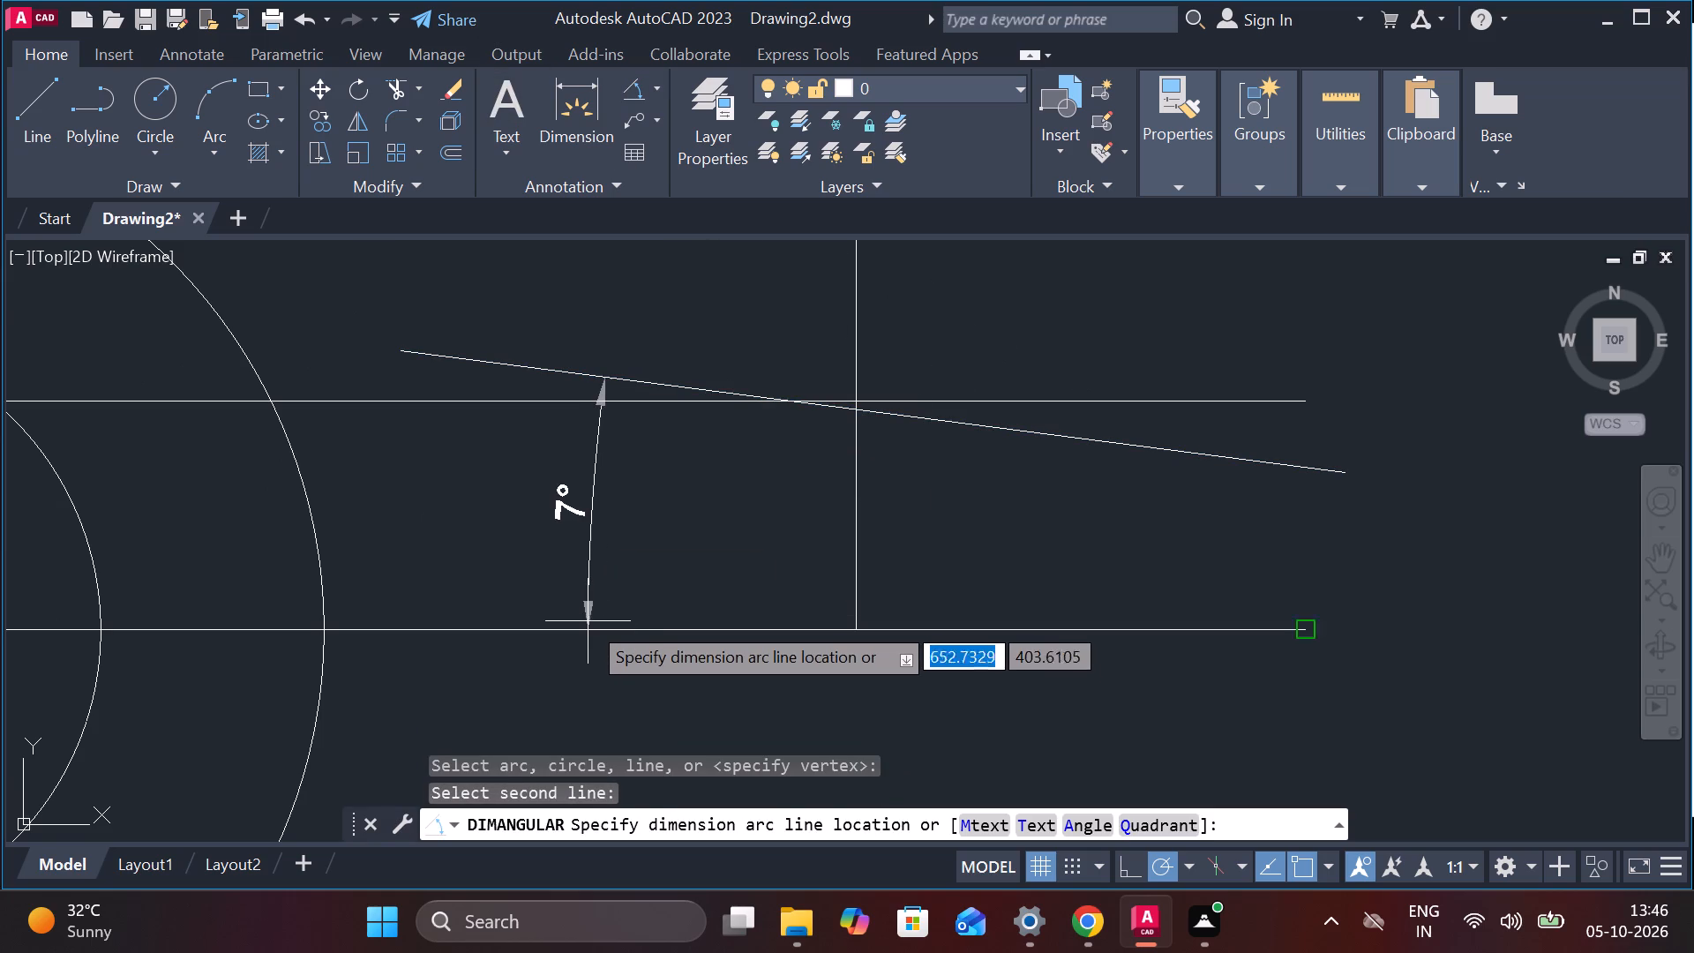
key("Escape")
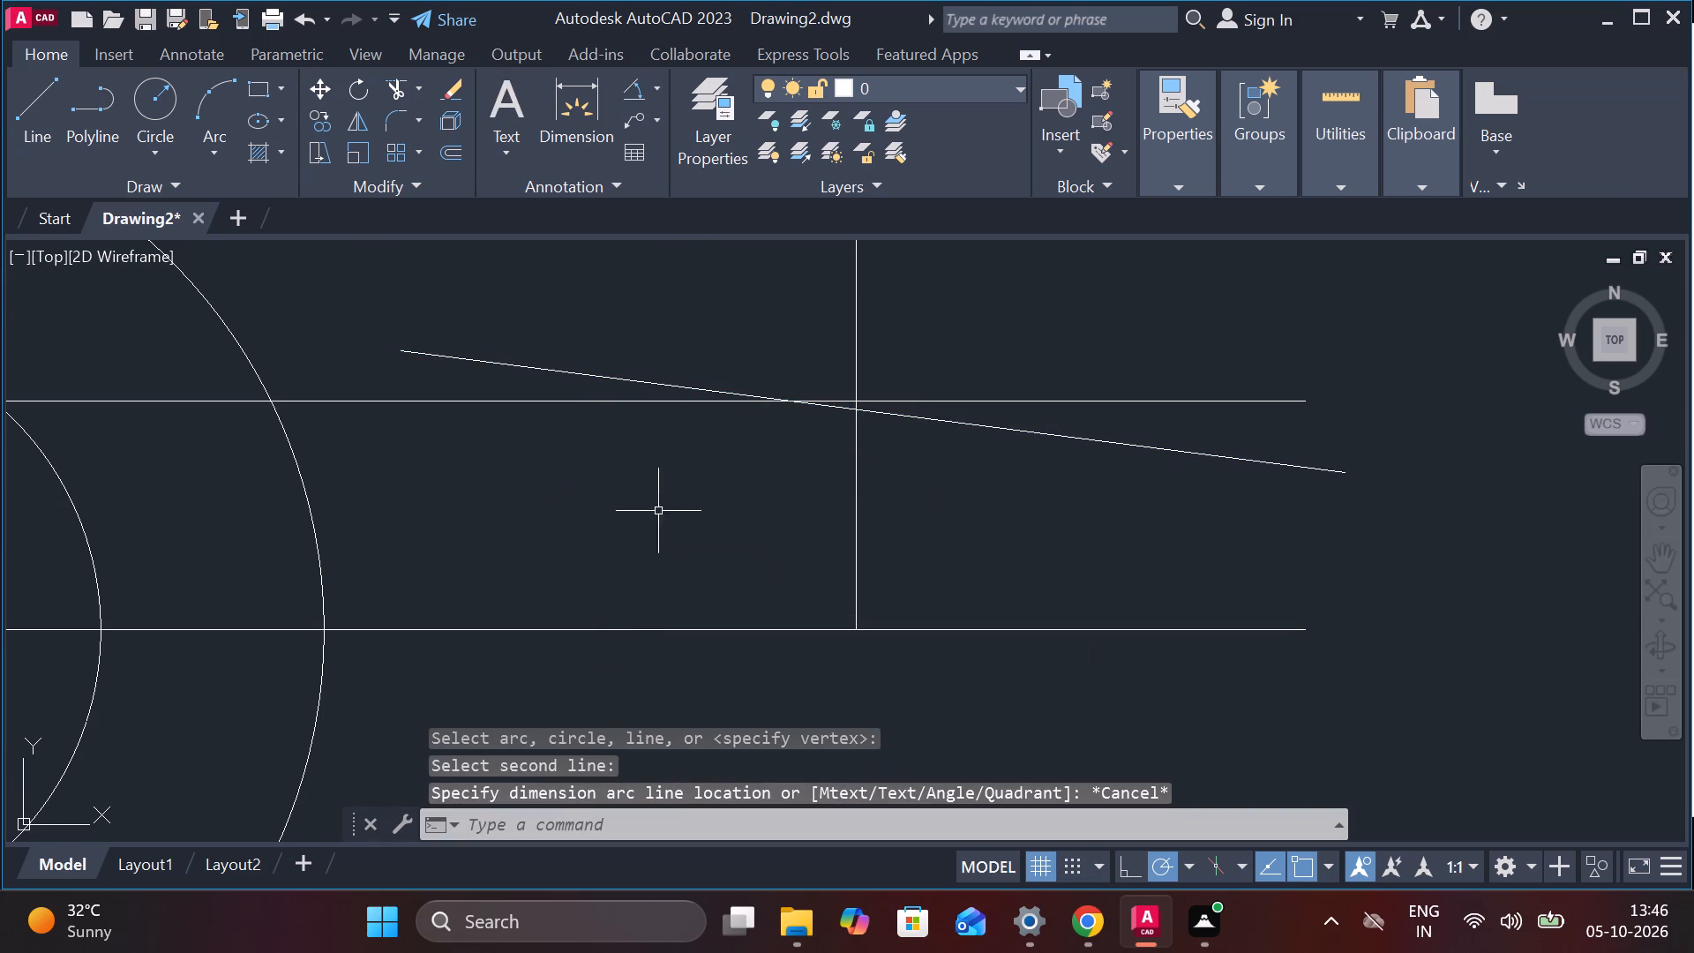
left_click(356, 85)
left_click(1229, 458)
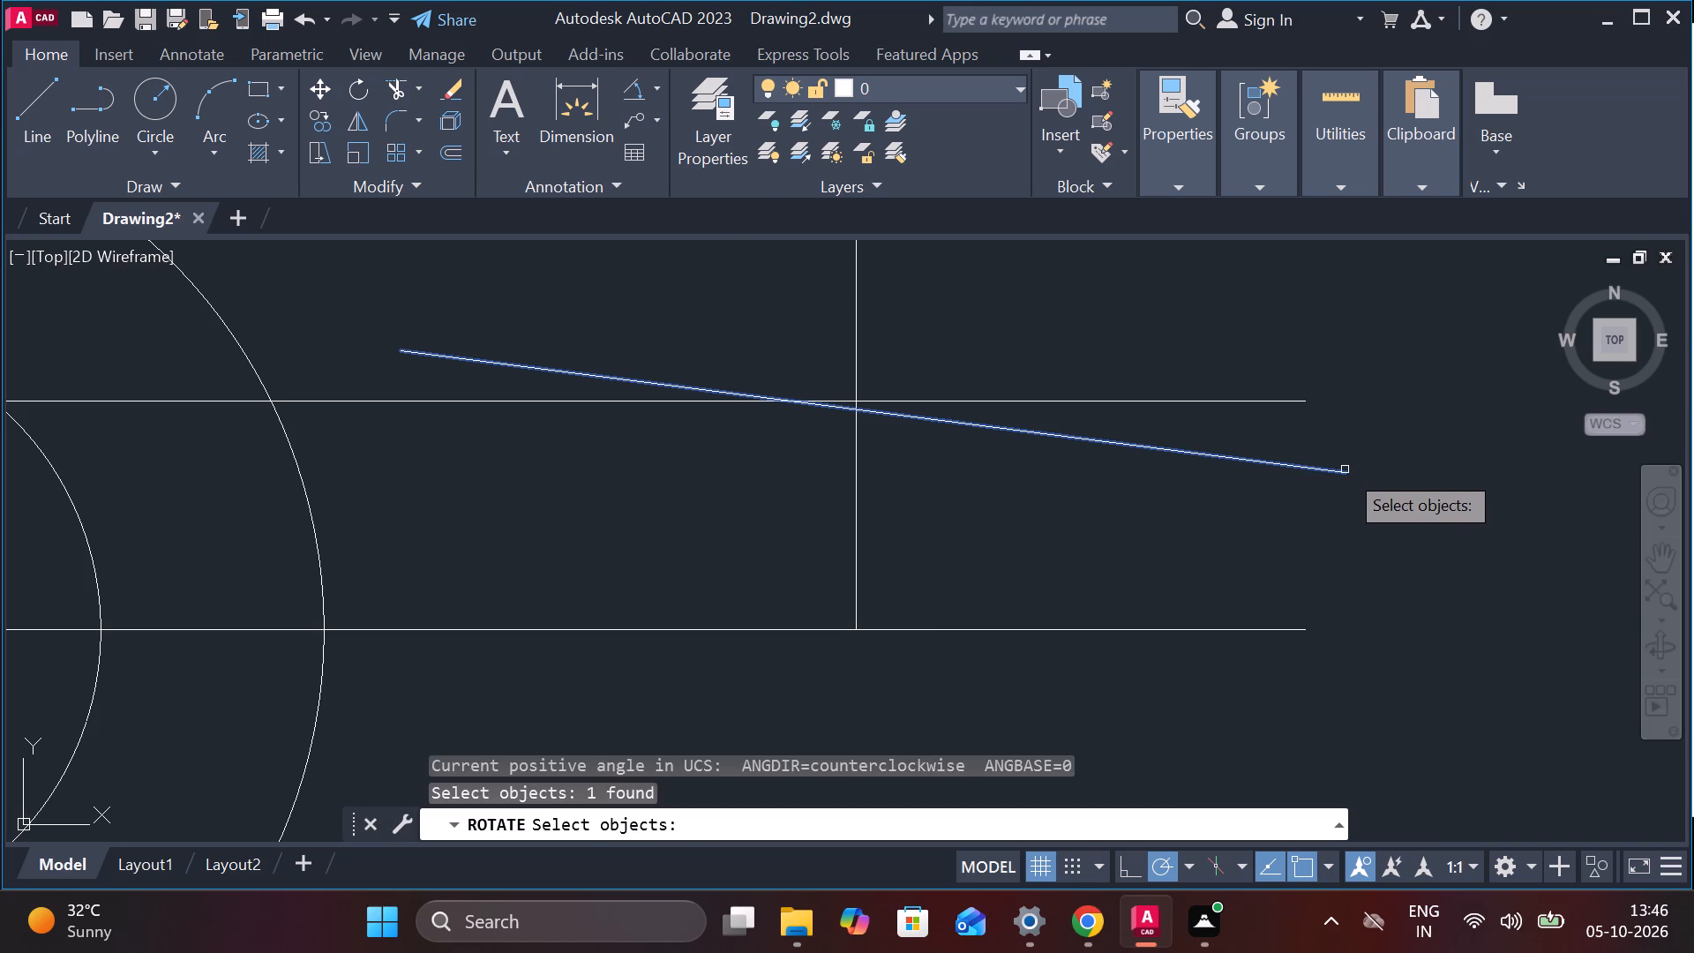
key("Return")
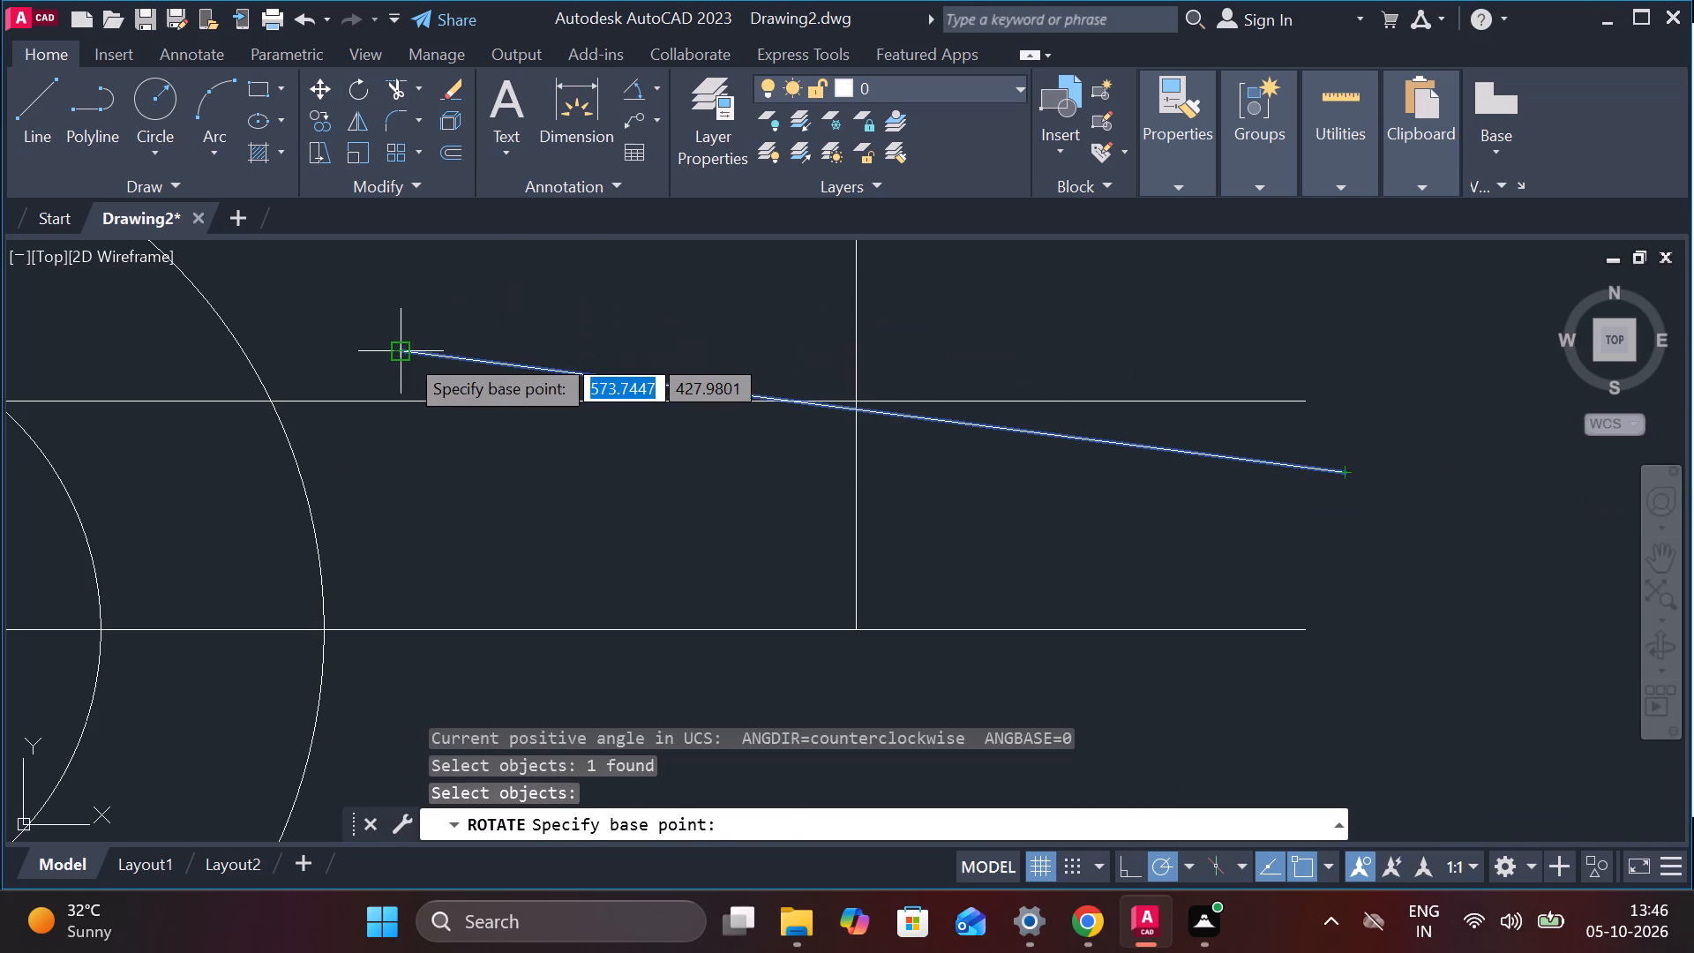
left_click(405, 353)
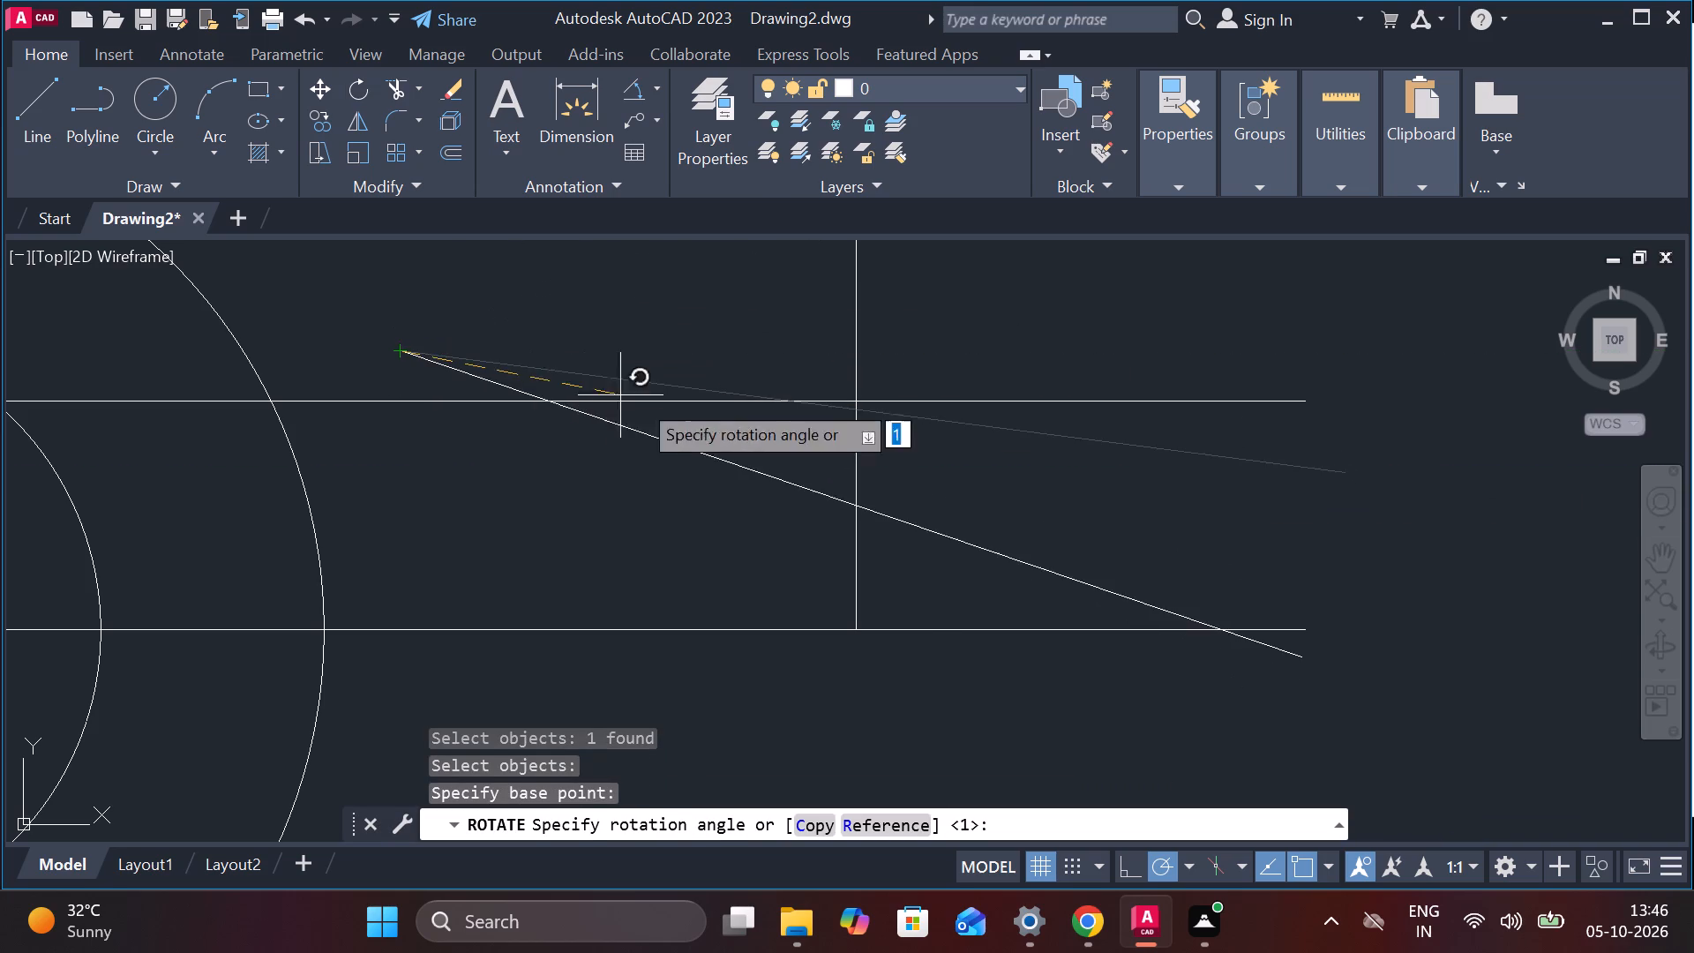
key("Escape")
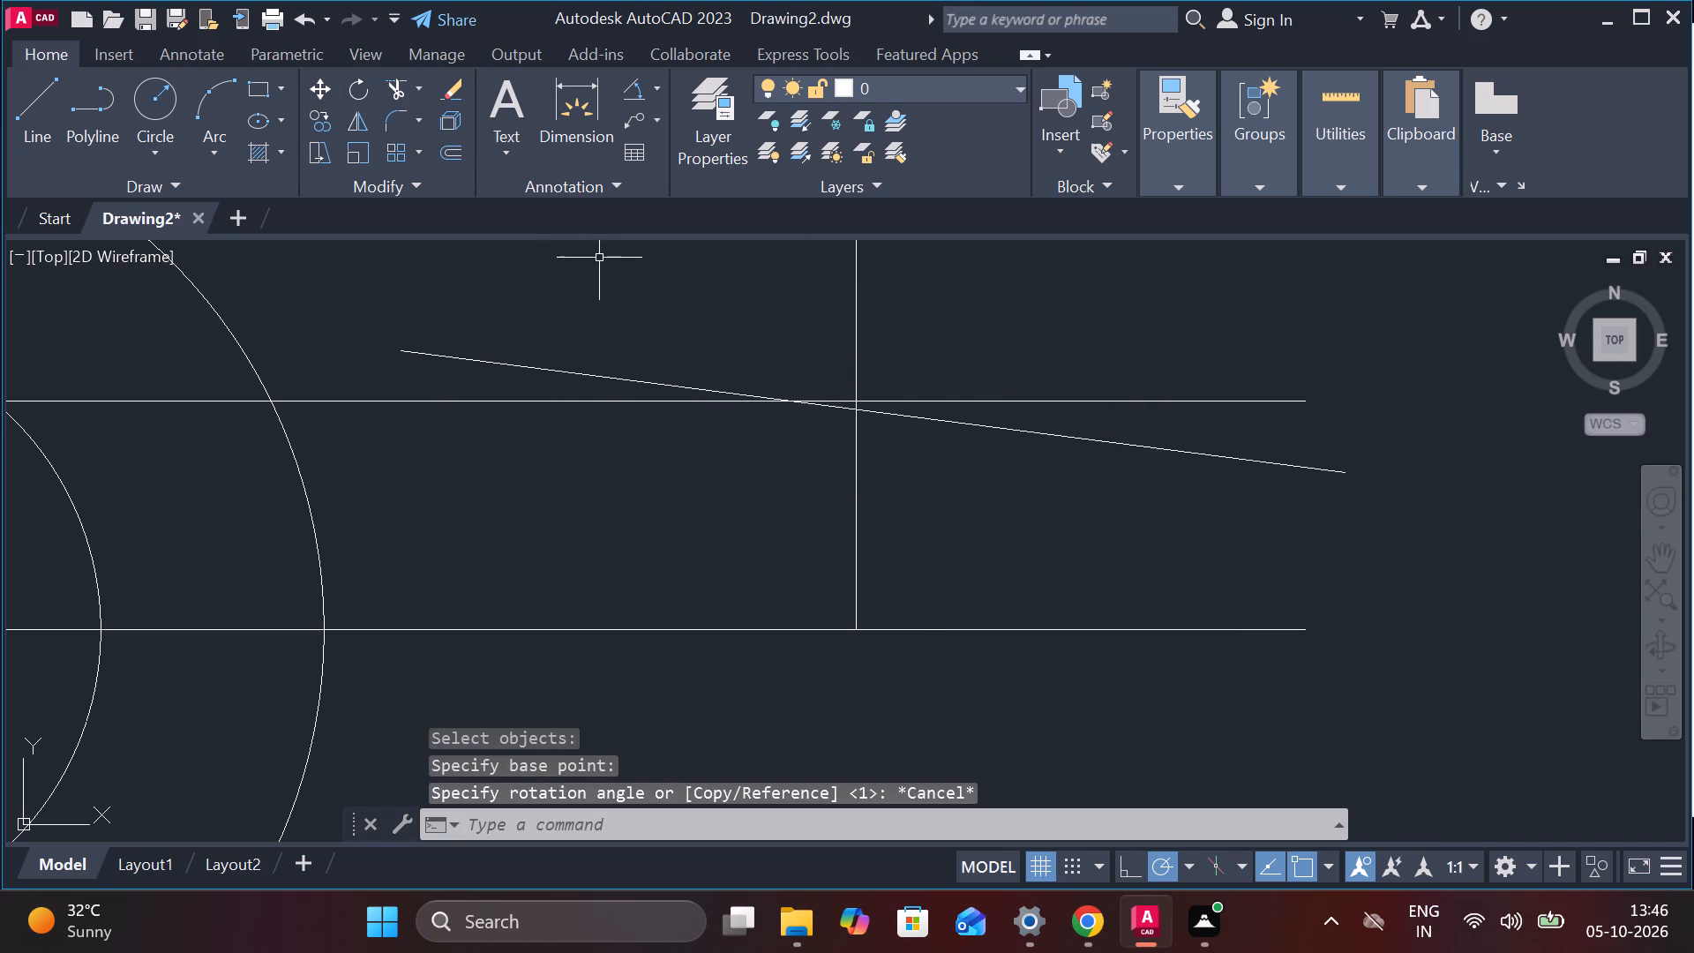
Rotate the sloping line by 2° about its lower right endpoint.
left_click(687, 386)
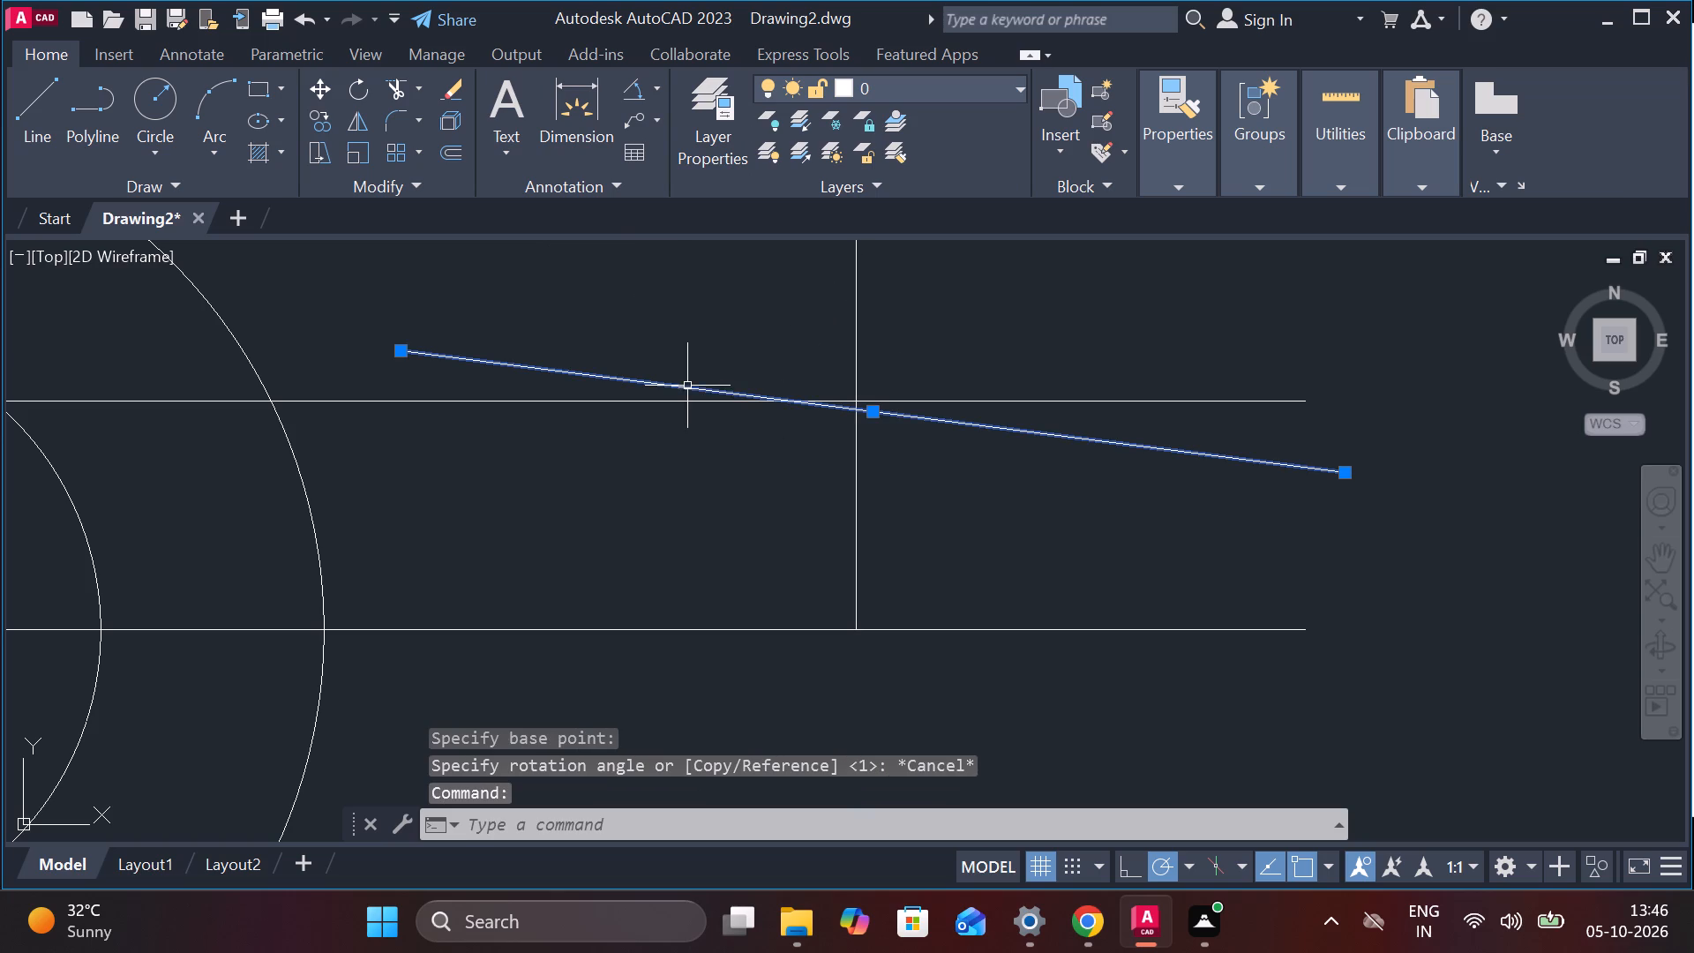
left_click(351, 87)
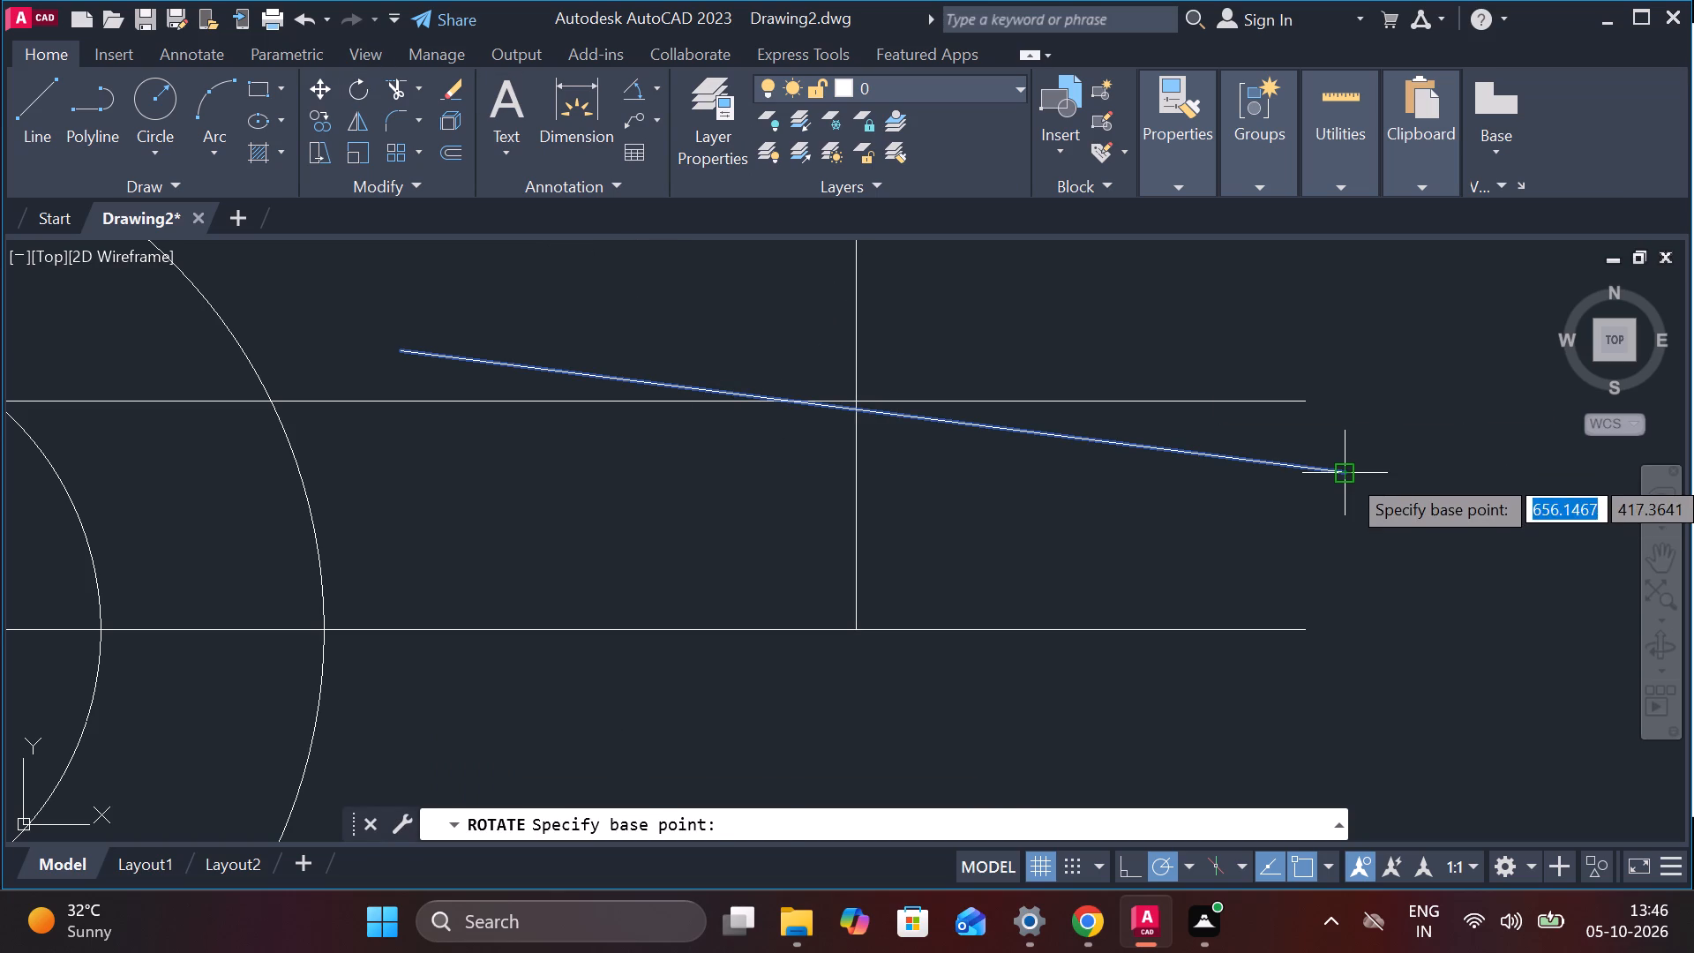
left_click(1353, 474)
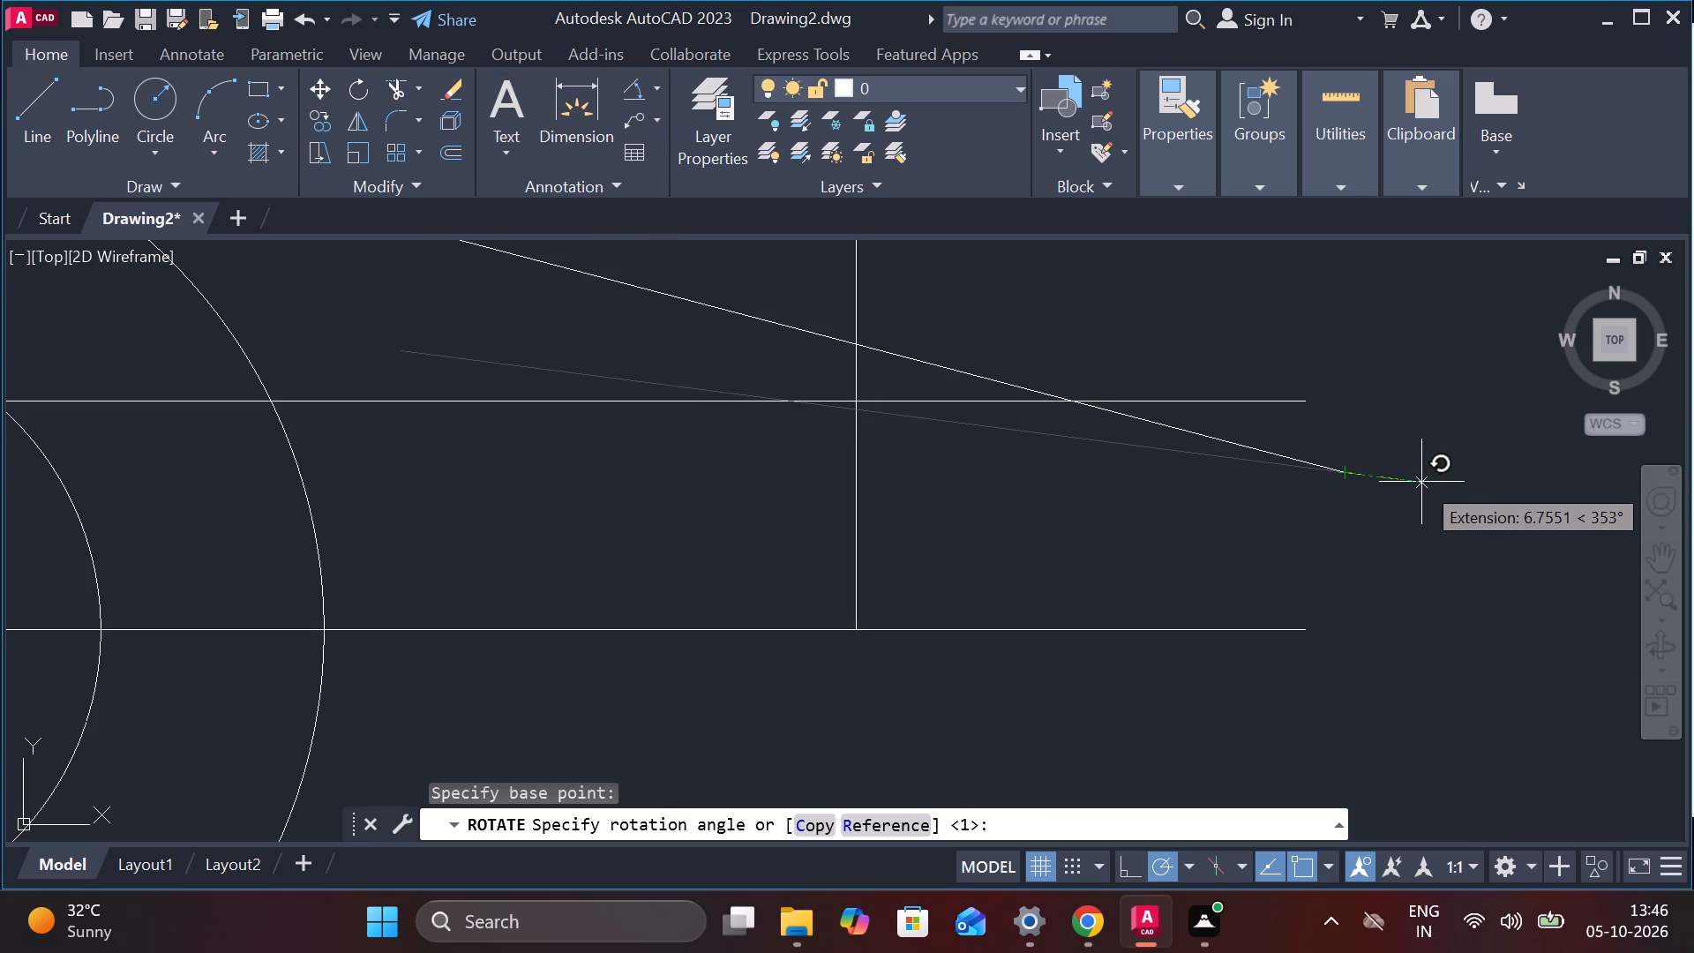
key("2")
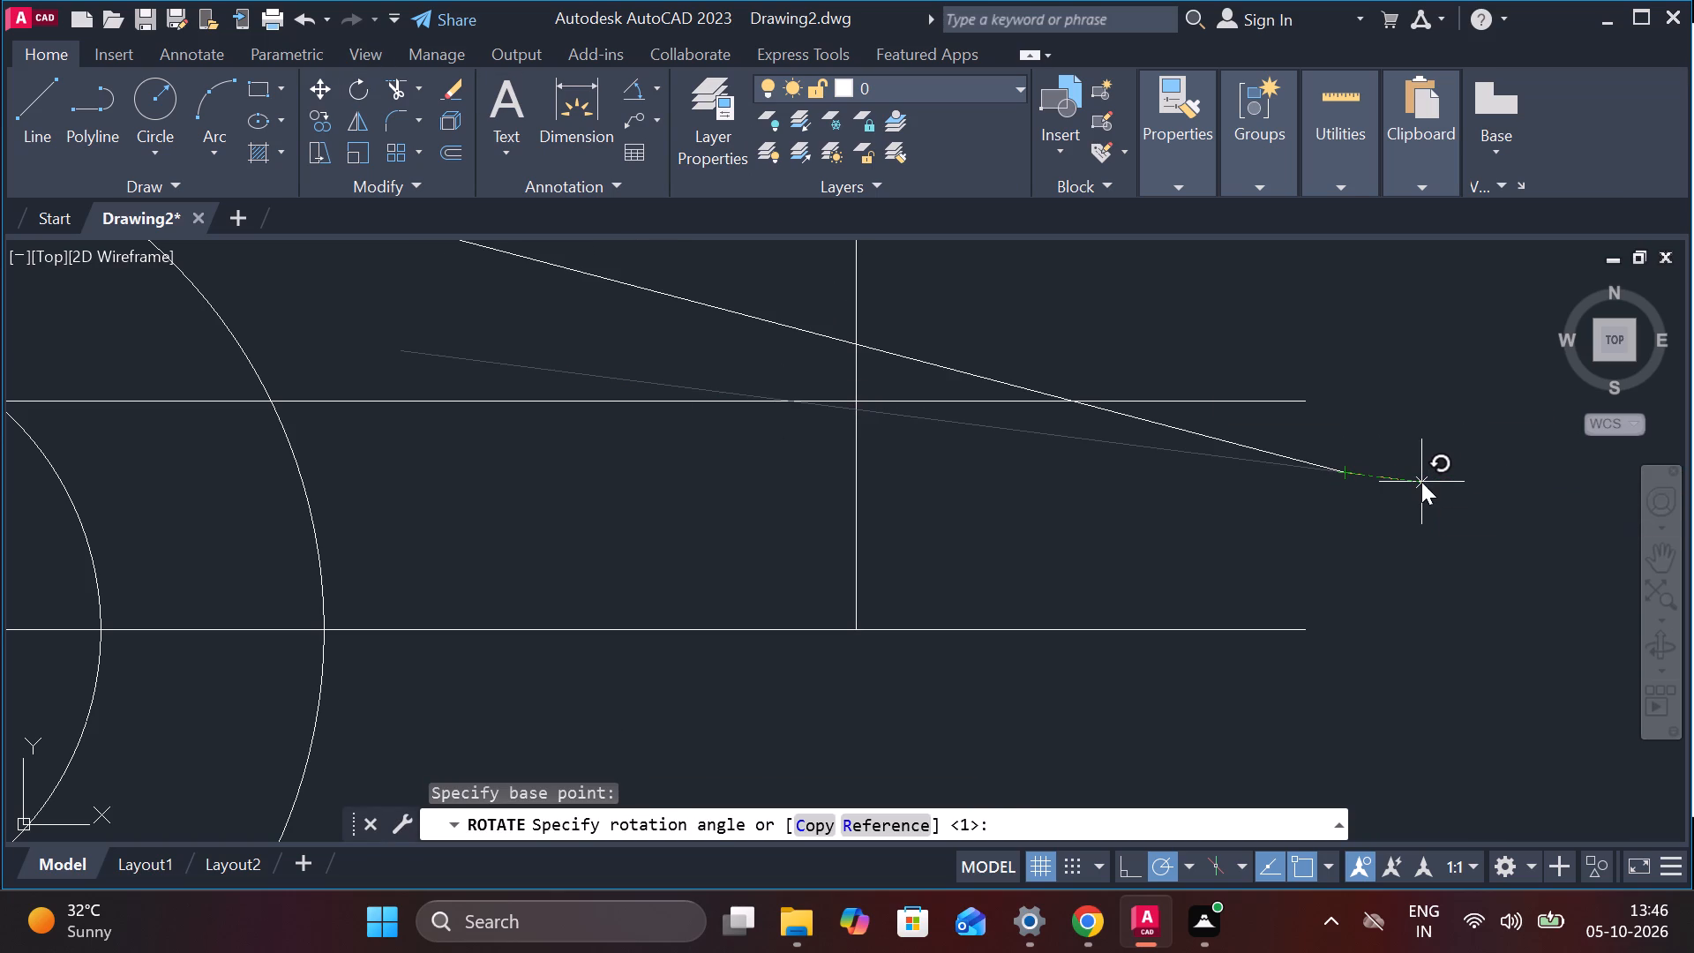
key("Return")
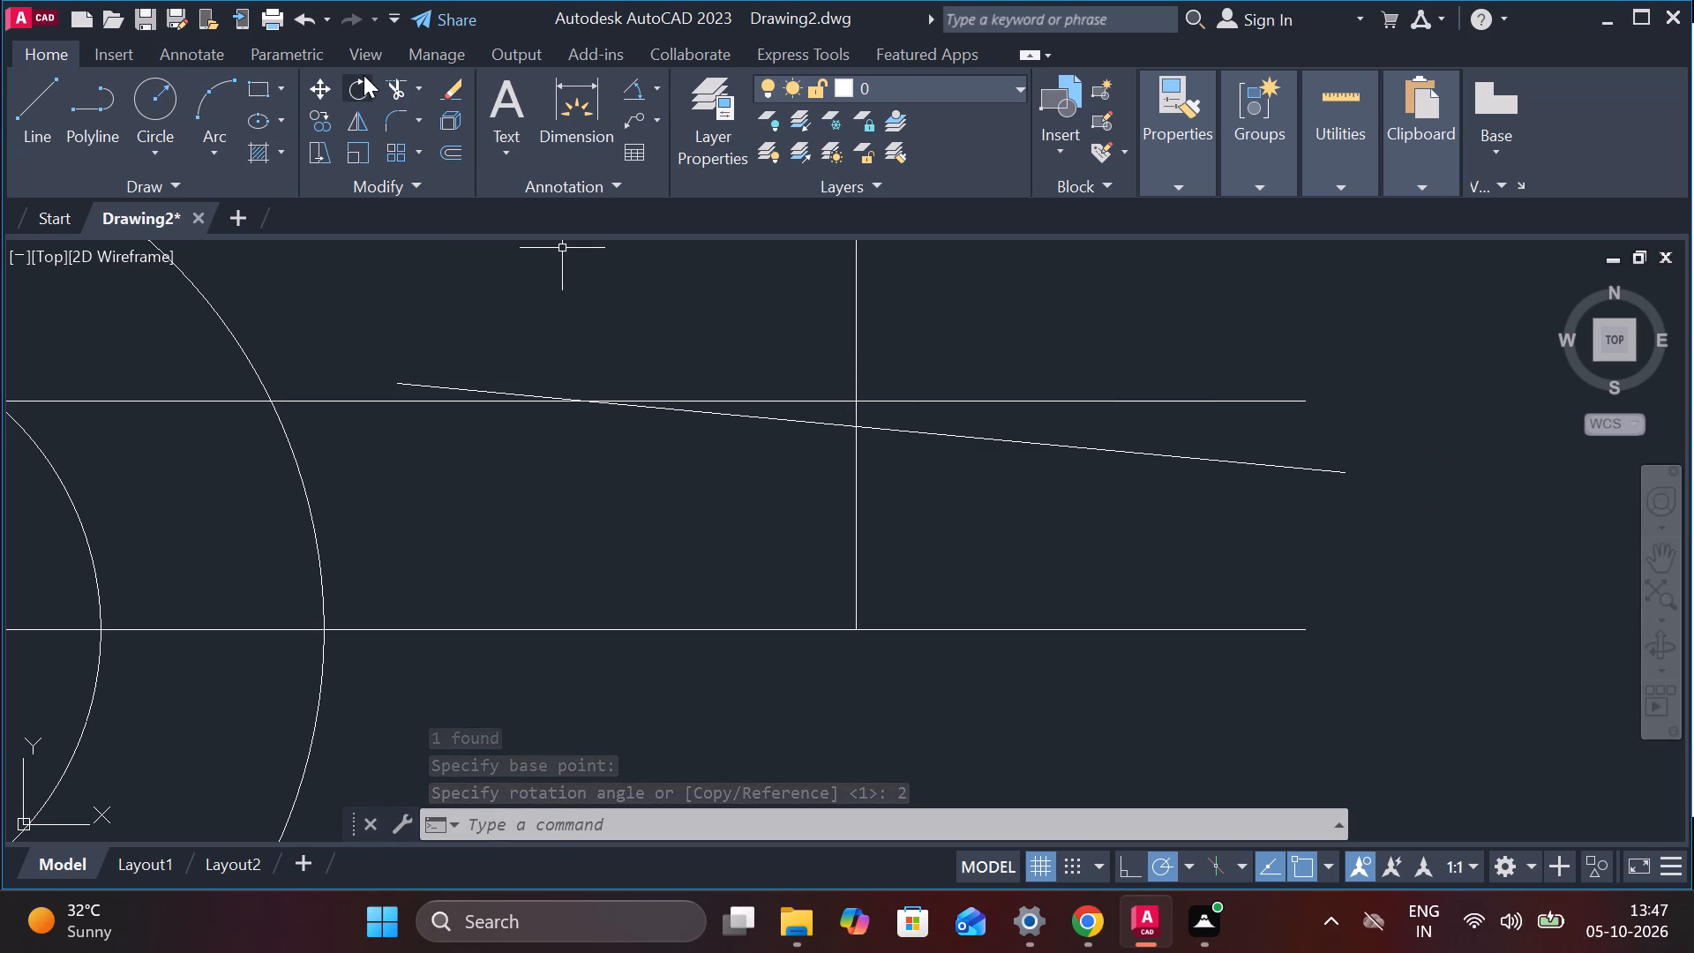
Measure the sloping line's new angle to the horizontal centre line with an angular dimension.
left_click(630, 80)
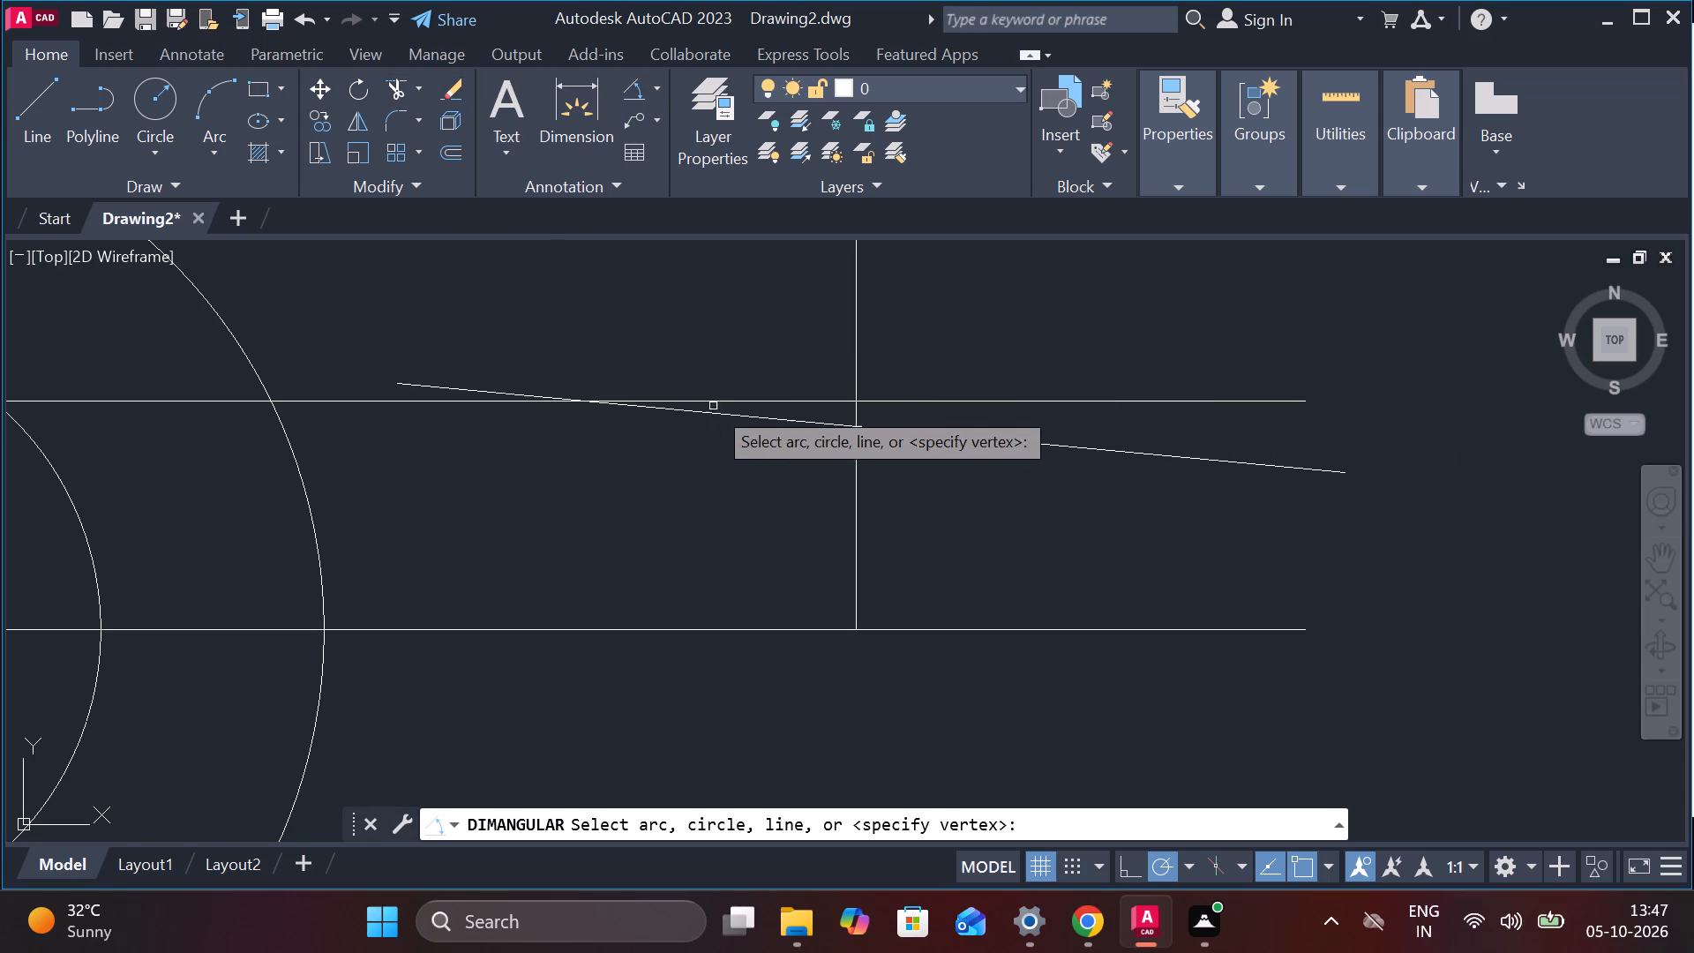
left_click(722, 416)
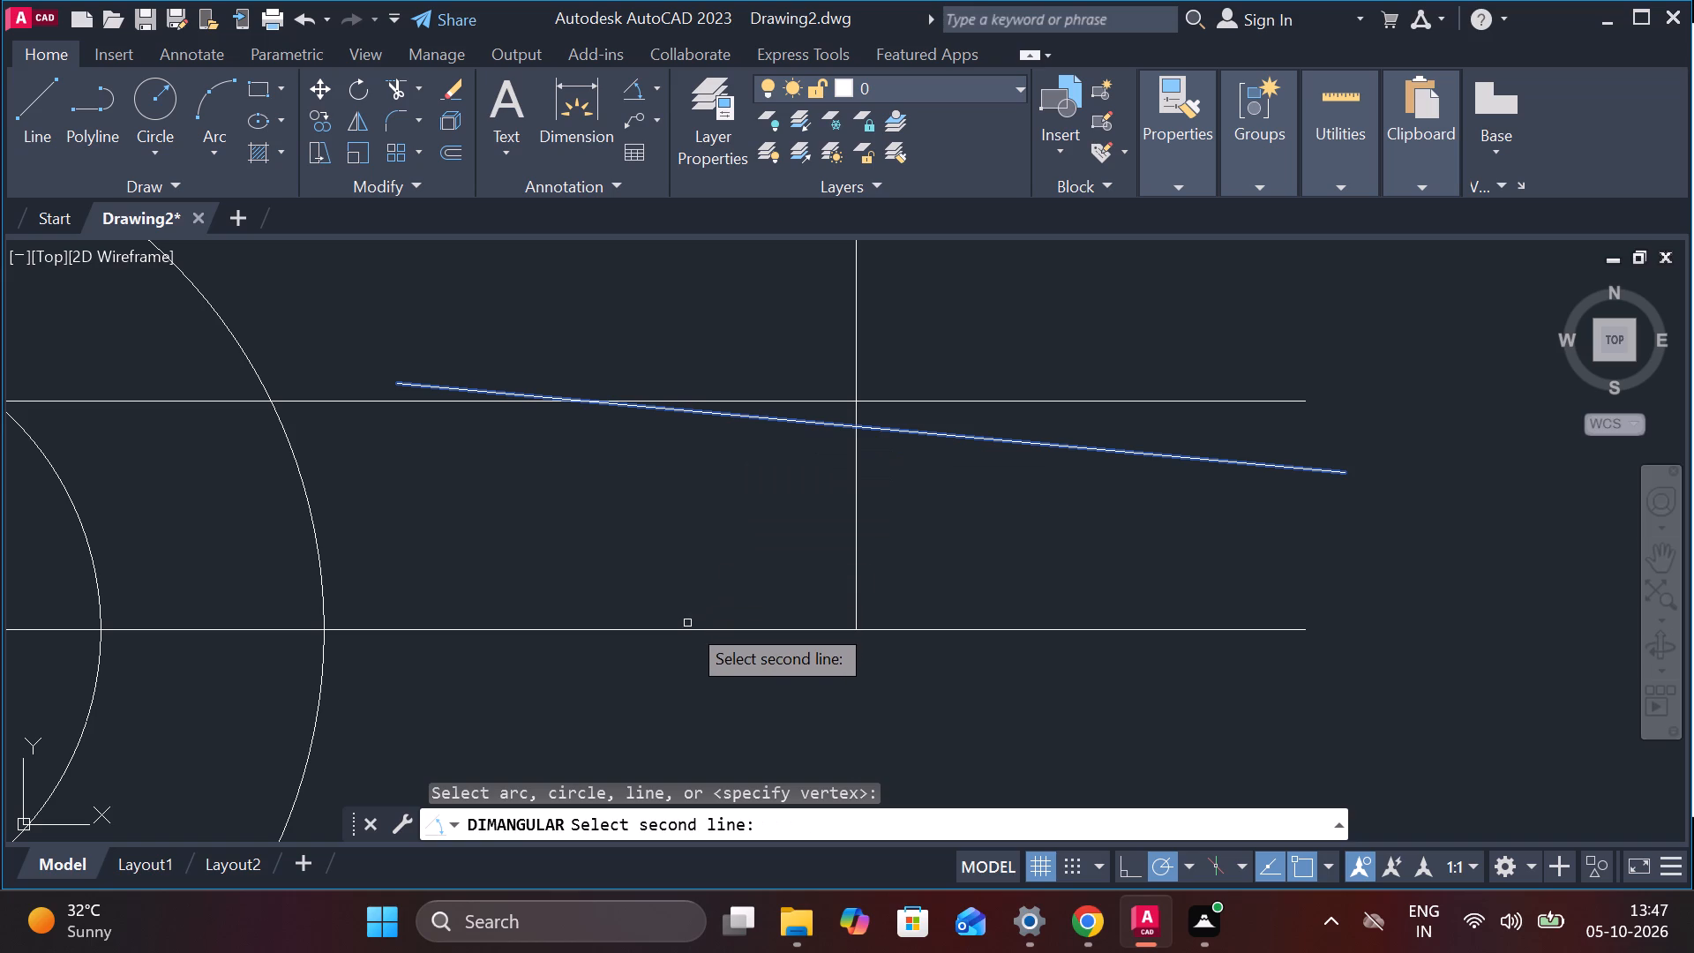
left_click(682, 633)
key("Escape")
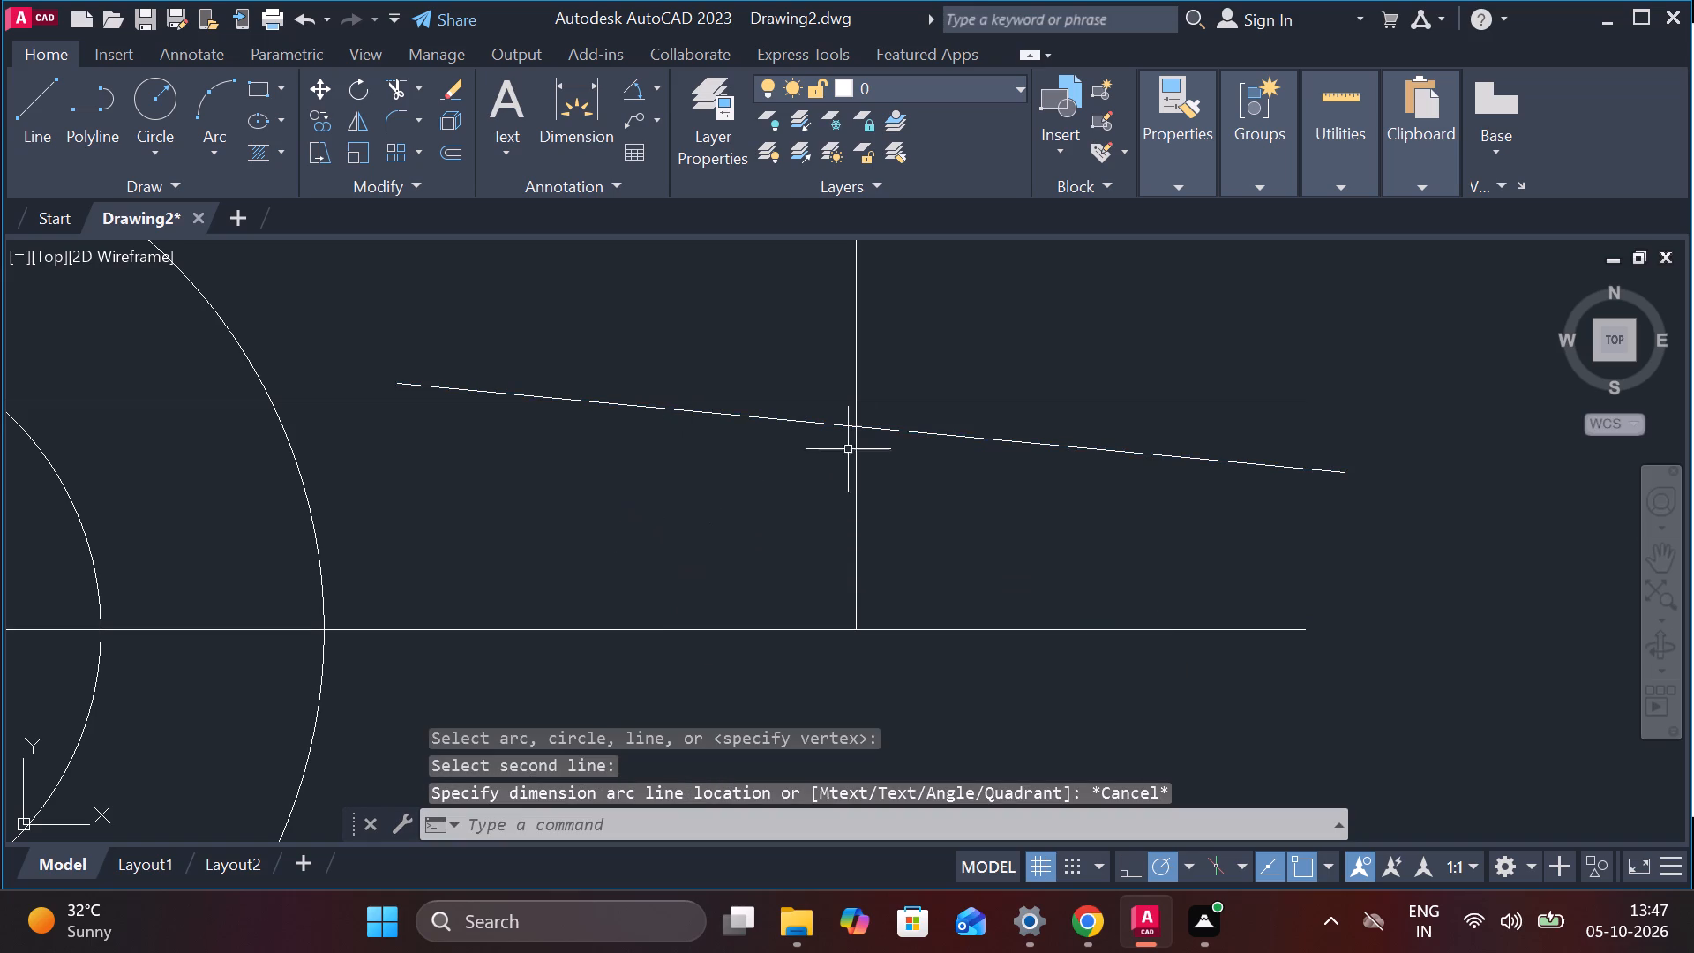
Rotate the sloping line by -4° about its lower right endpoint.
left_click(788, 424)
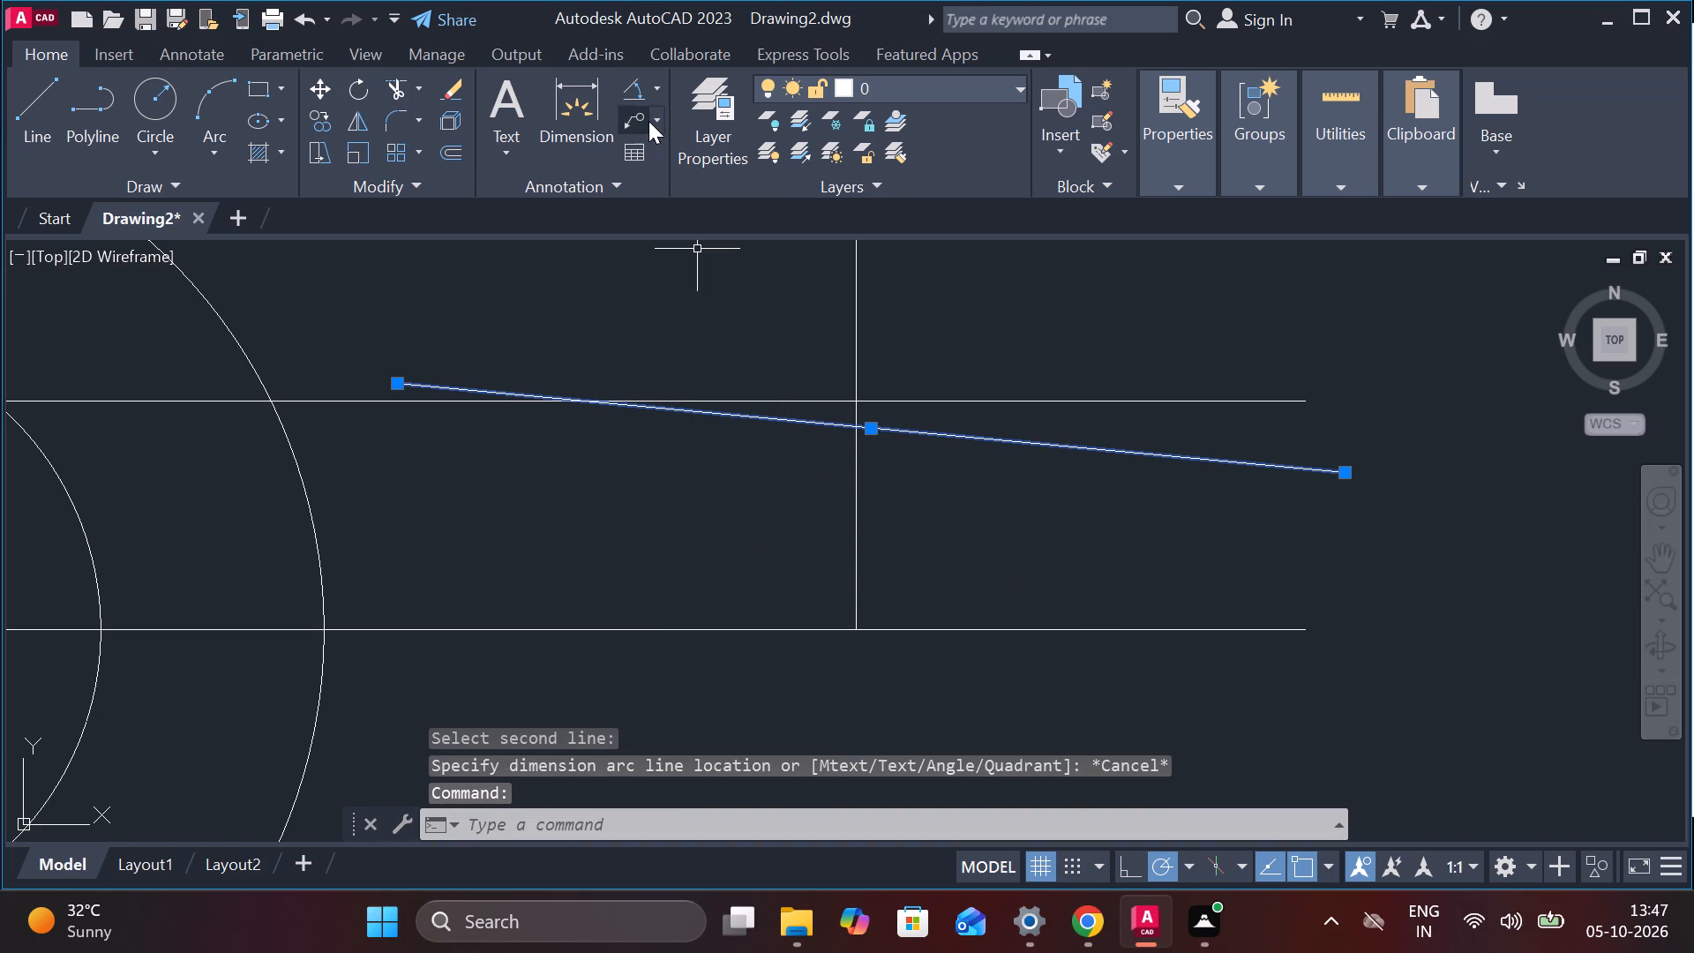
left_click(356, 91)
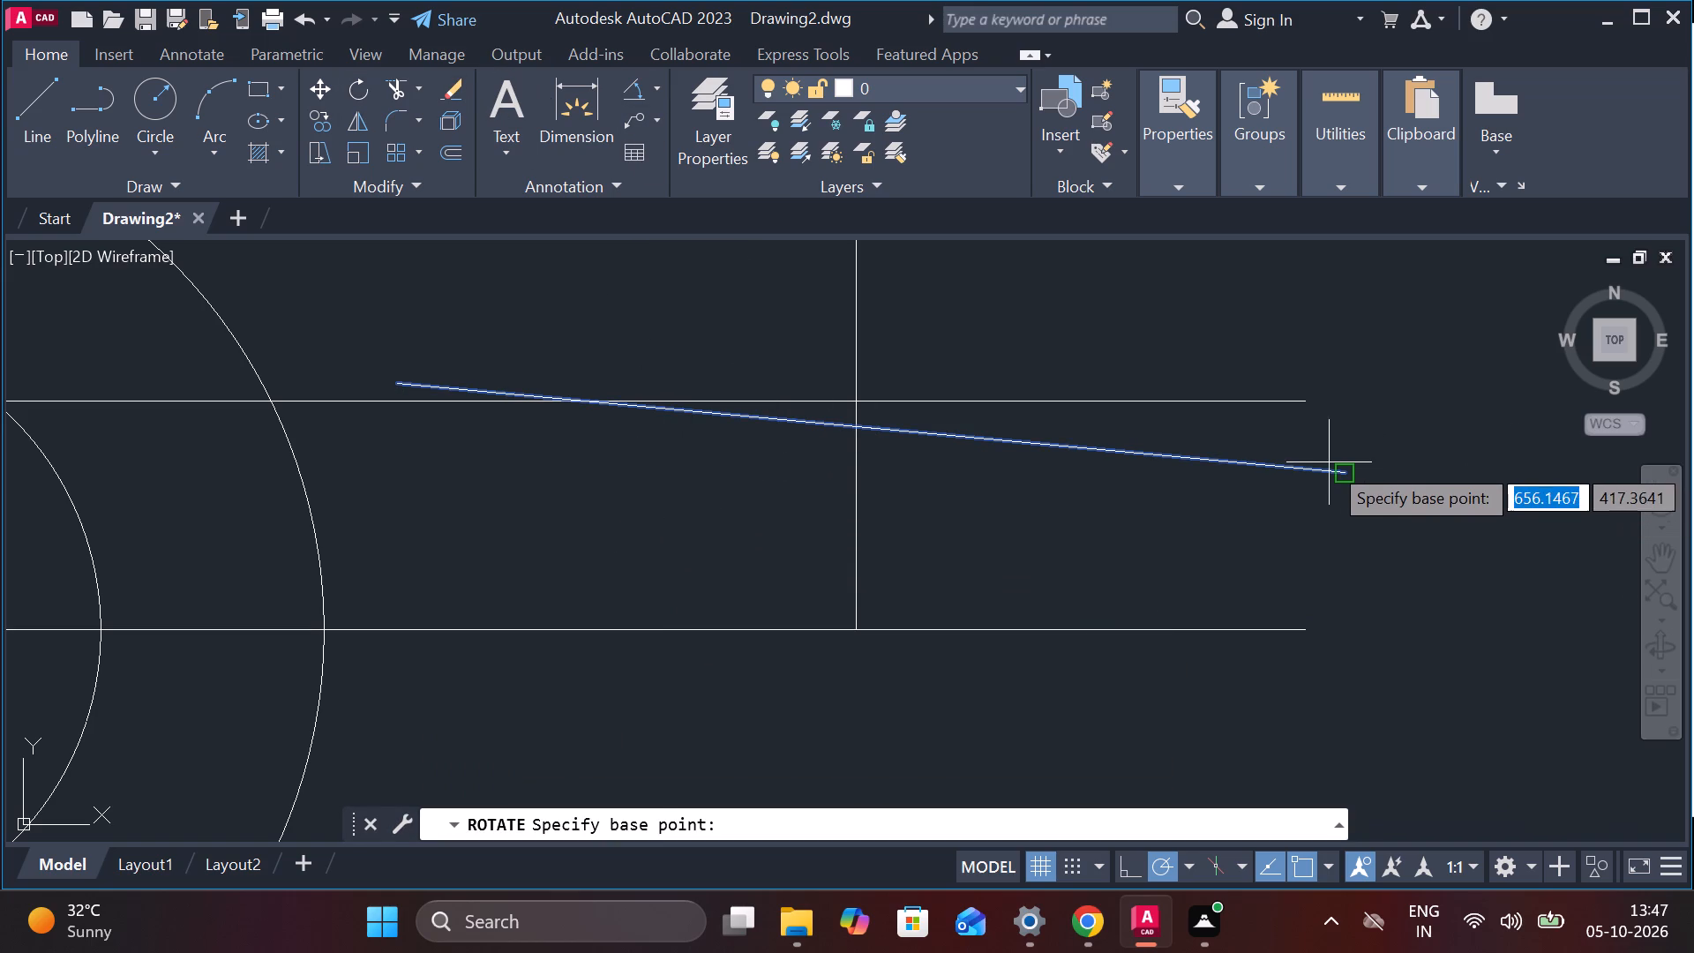
left_click(1340, 471)
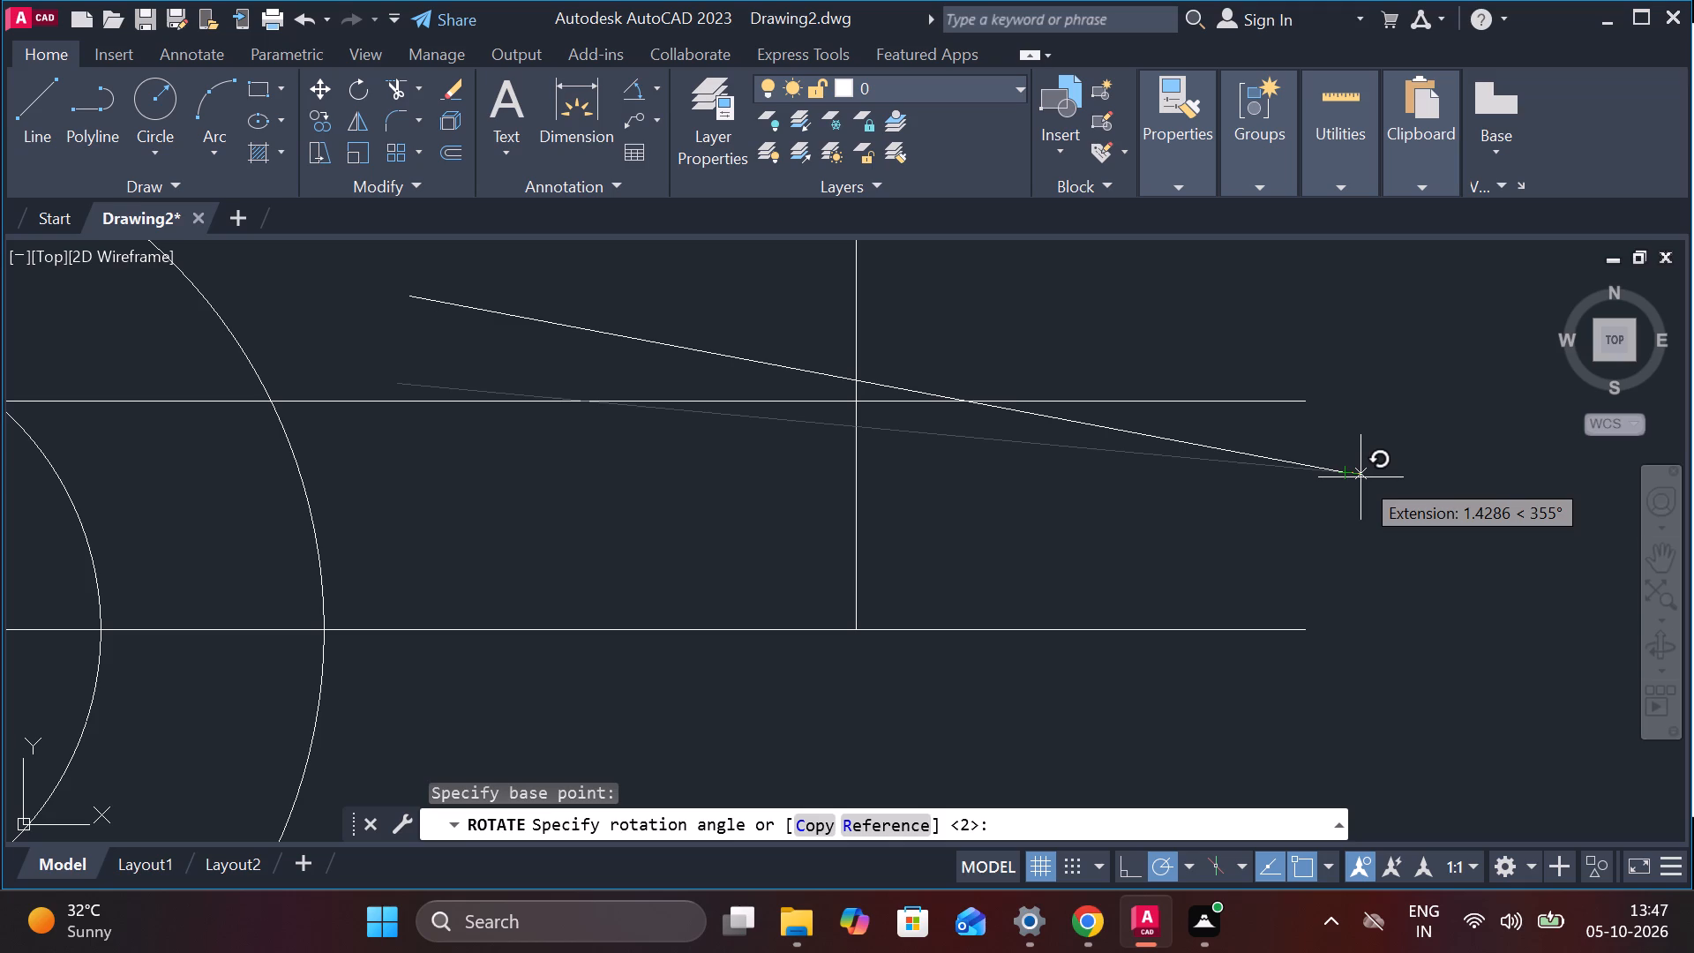
key("minus")
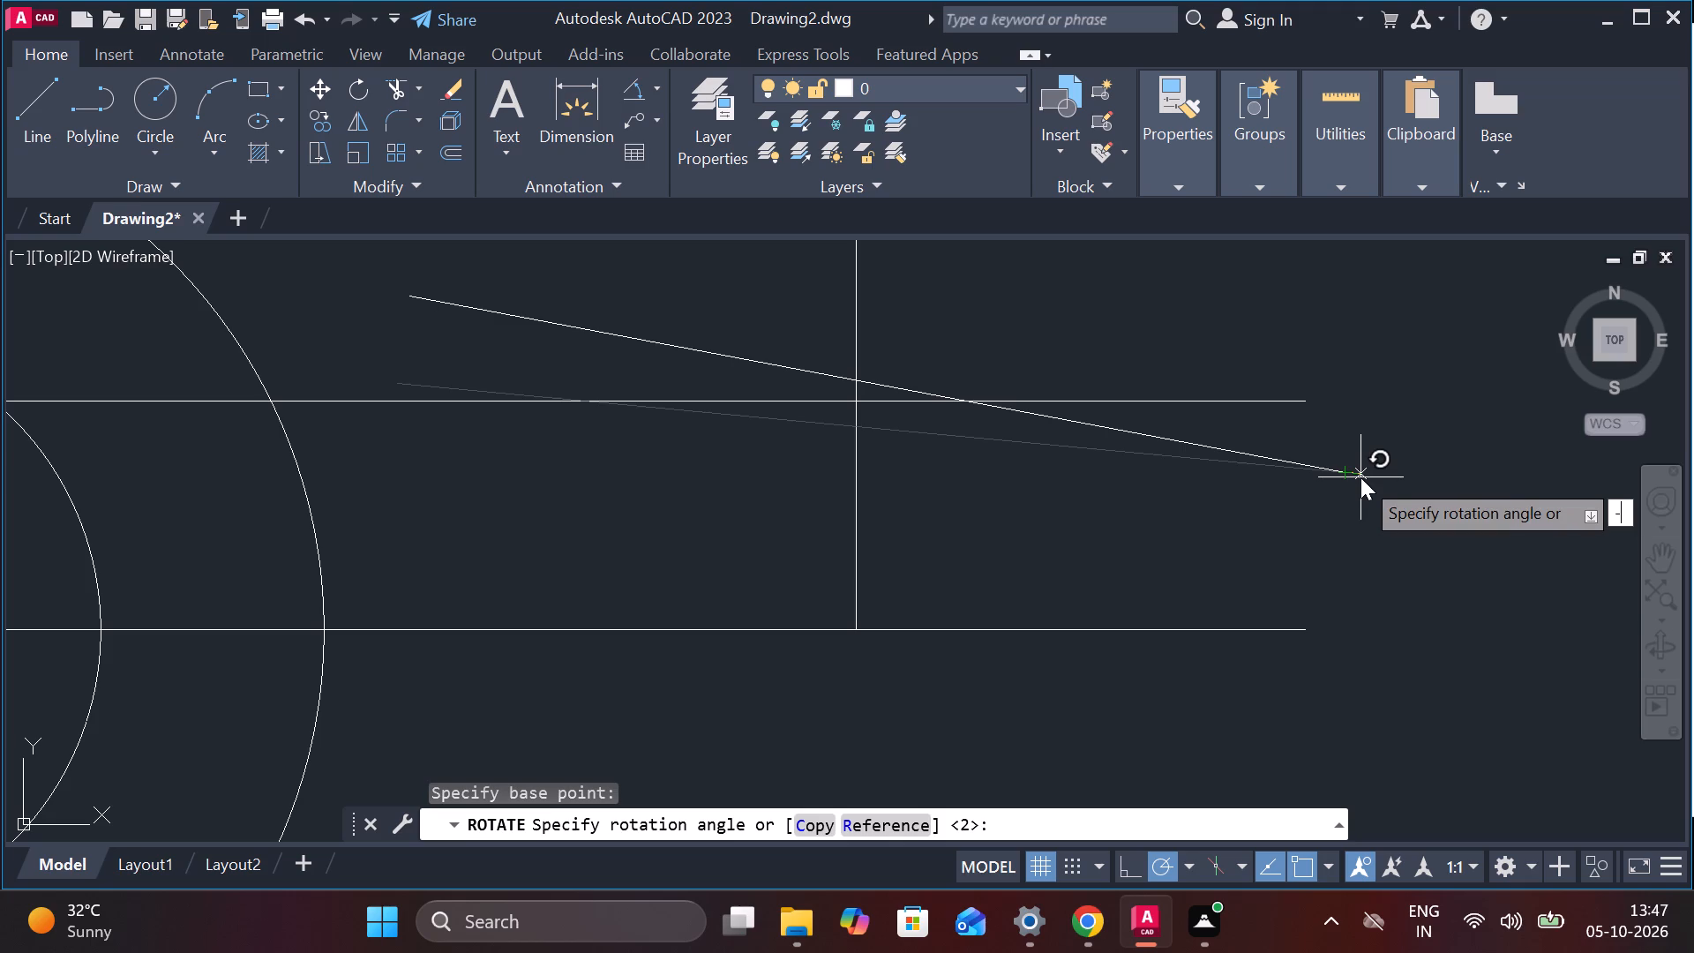
key("4")
key("Return")
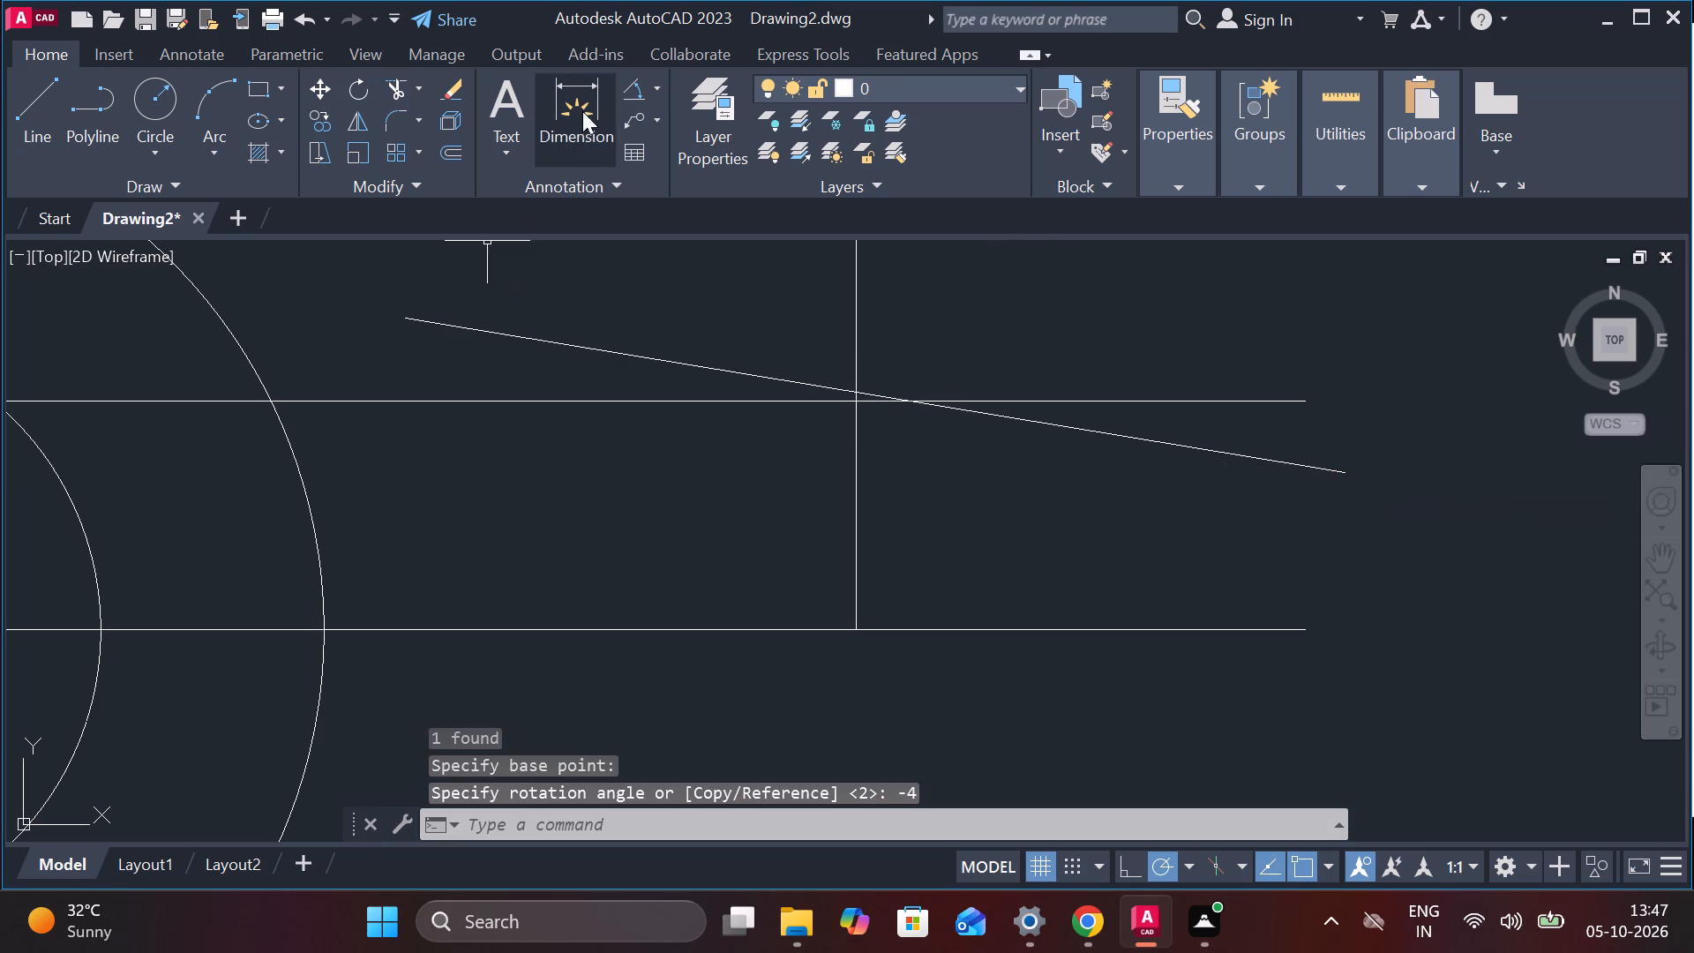
Measure the angle between the sloping line and the horizontal centre line with an angular dimension.
left_click(634, 86)
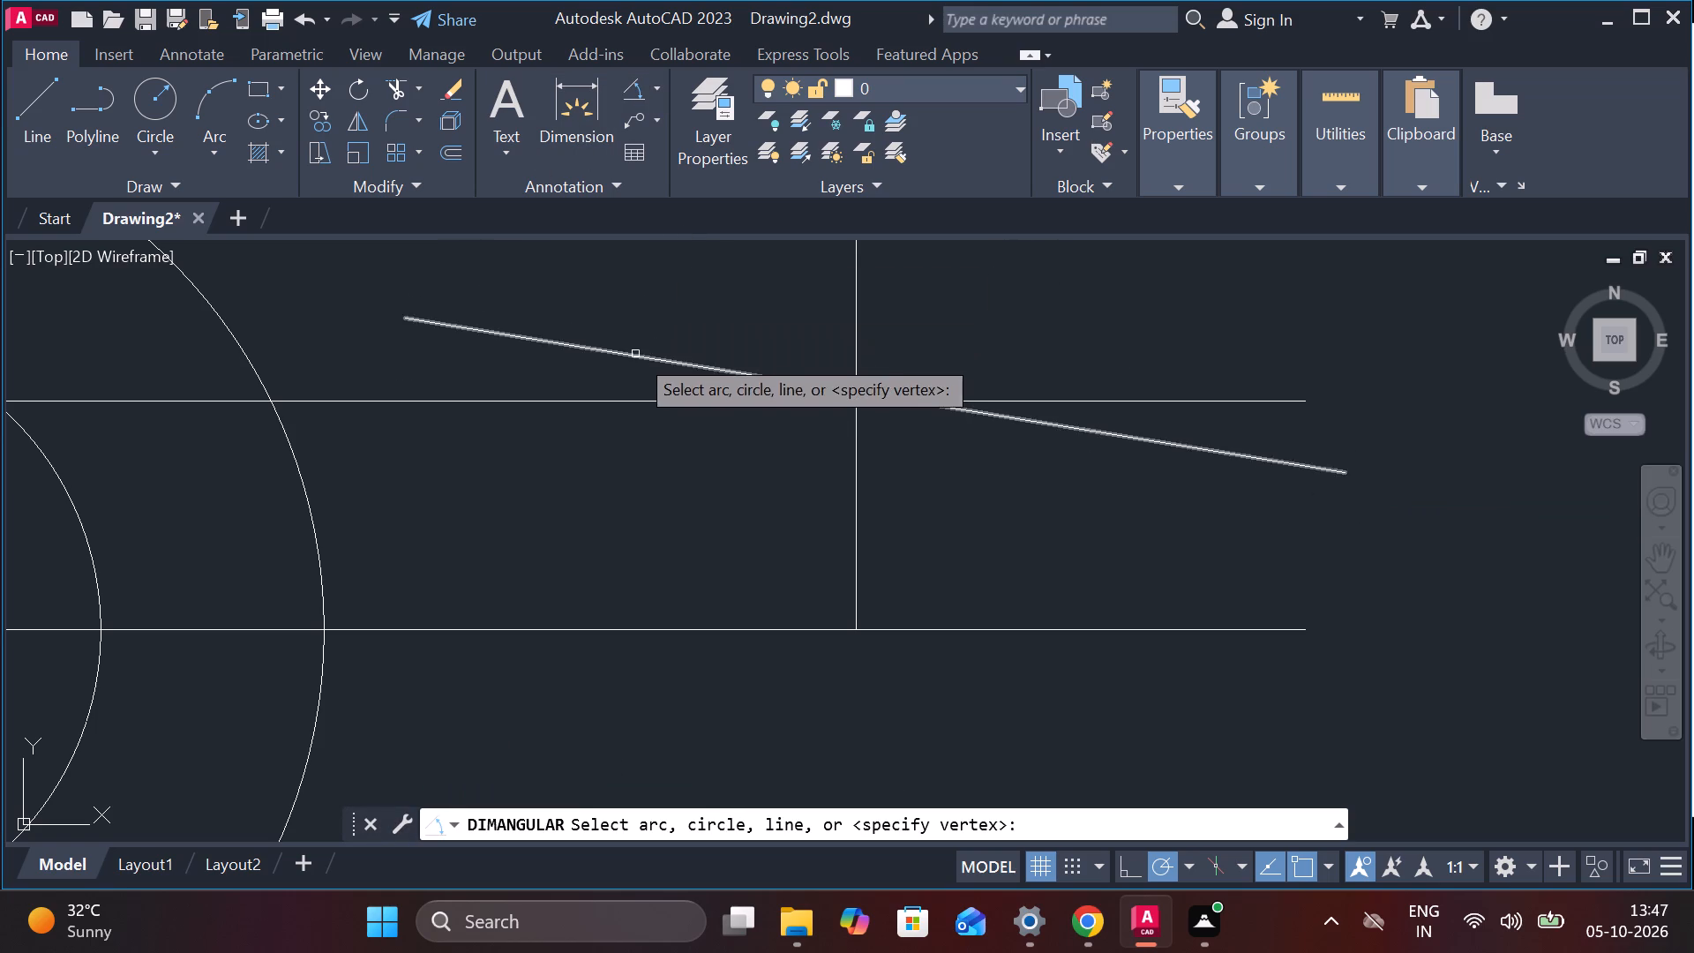
left_click(635, 354)
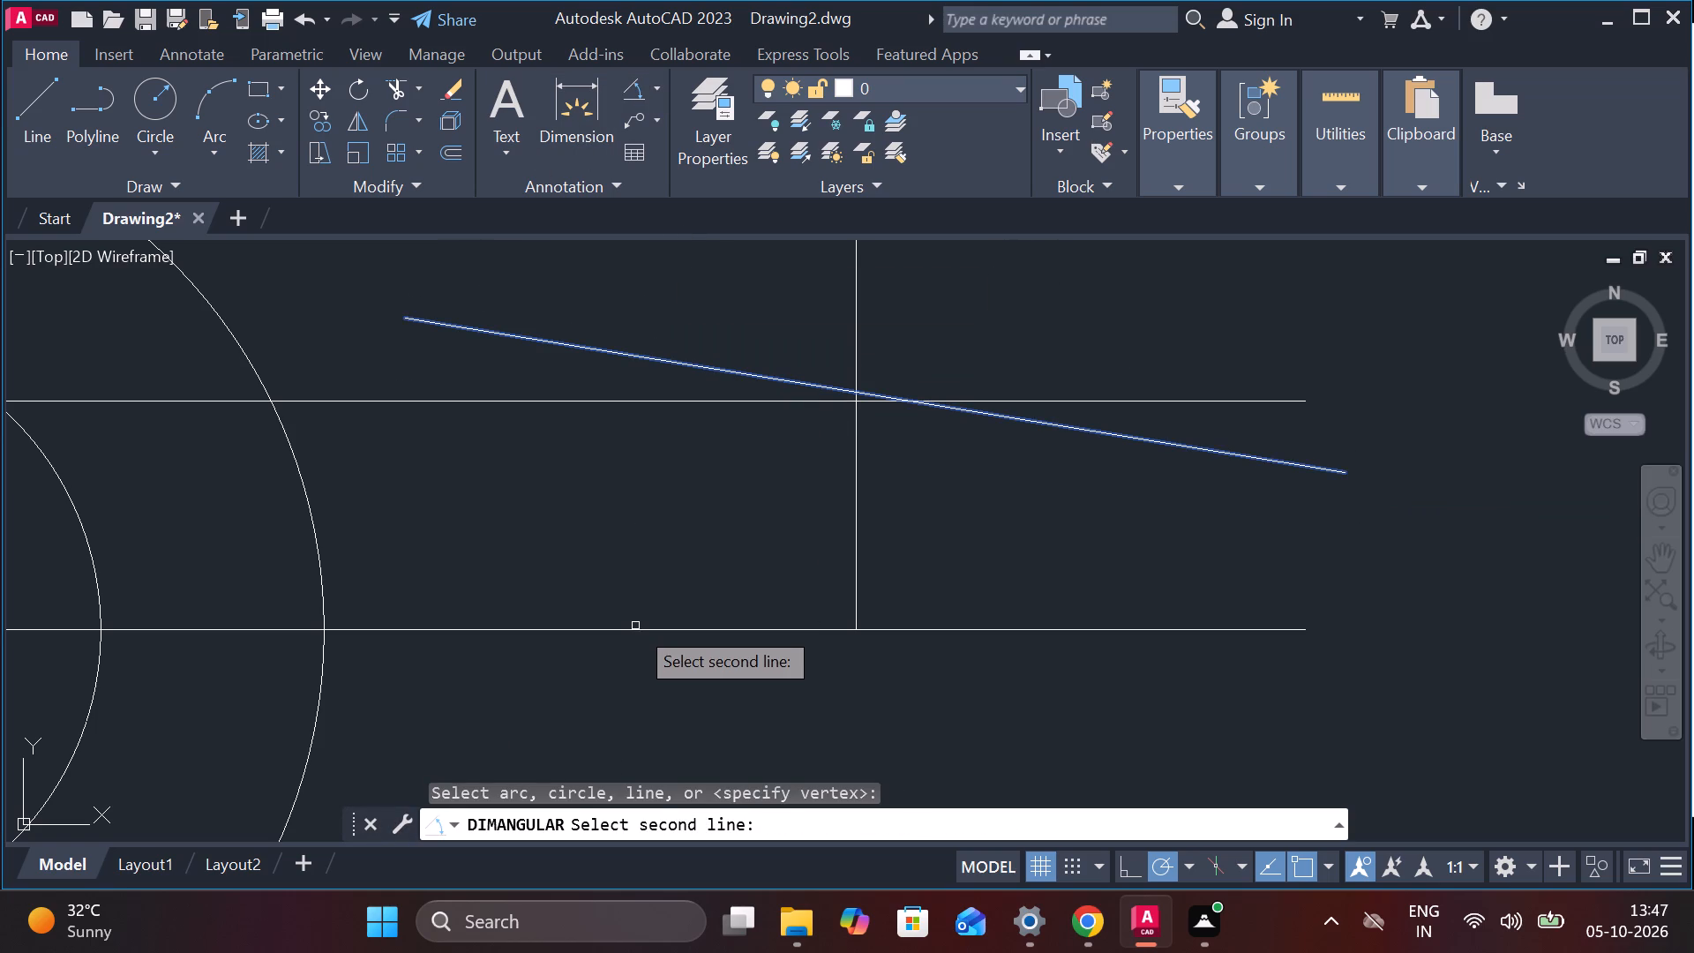
left_click(635, 629)
key("Escape")
Move the sloping line from its crossing with the upper horizontal line to the intersection of that line and the vertical offset line.
scroll(796, 461, "up", 1)
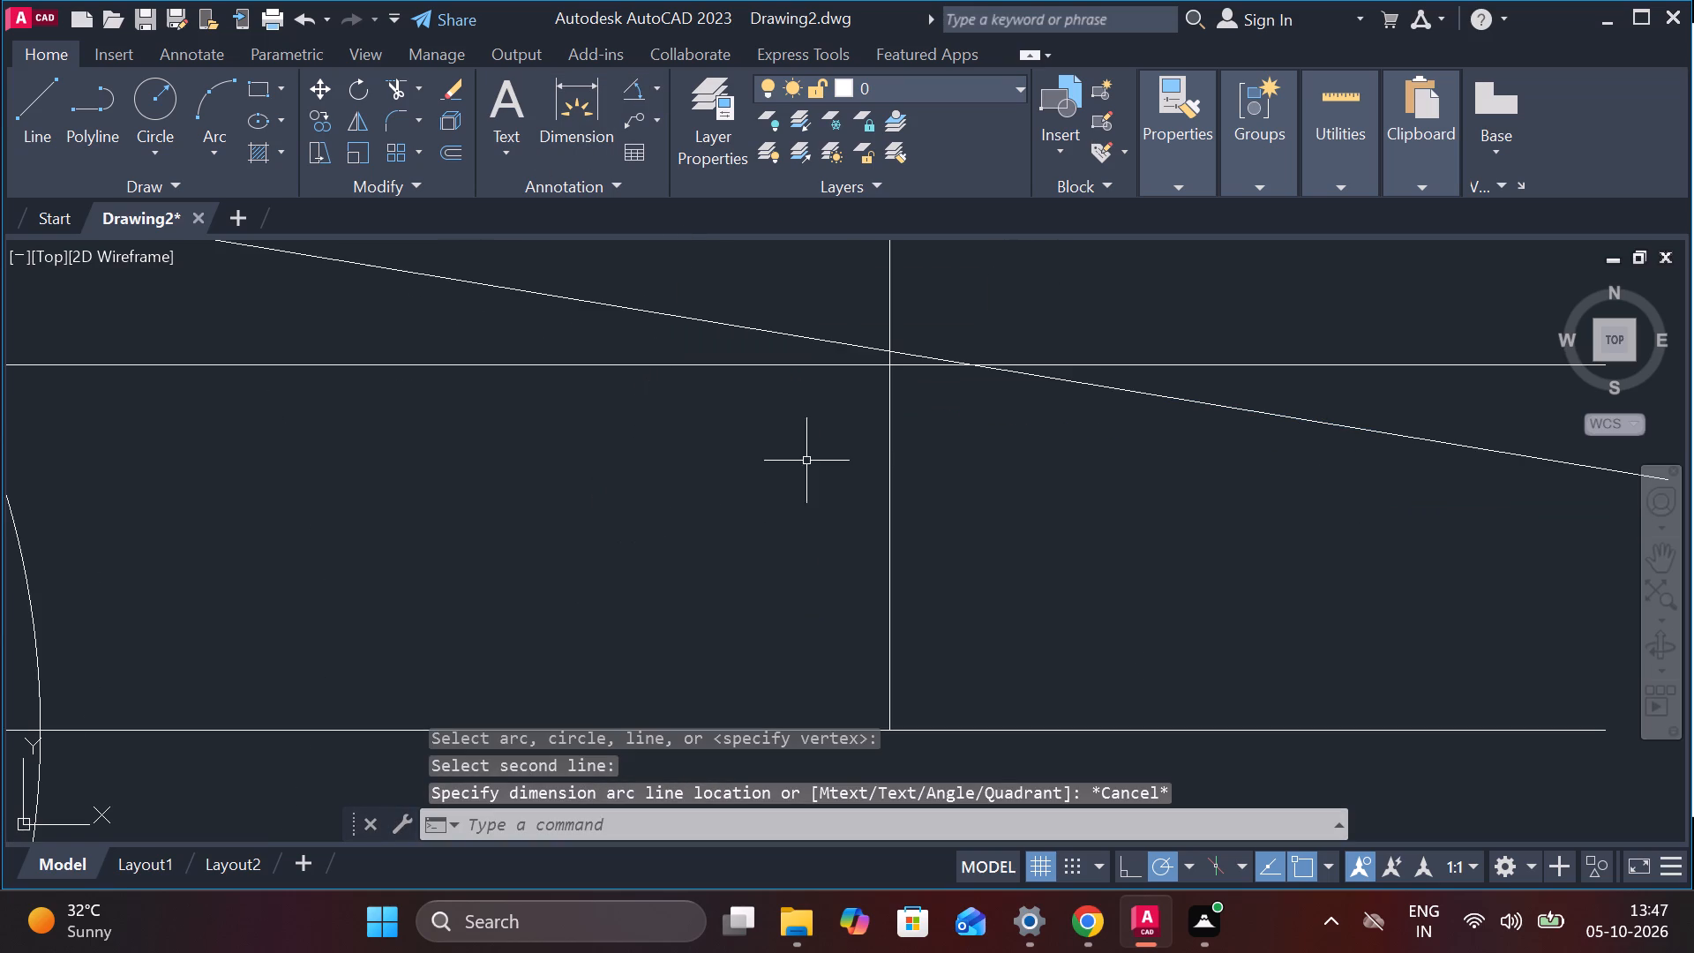
left_click(1025, 371)
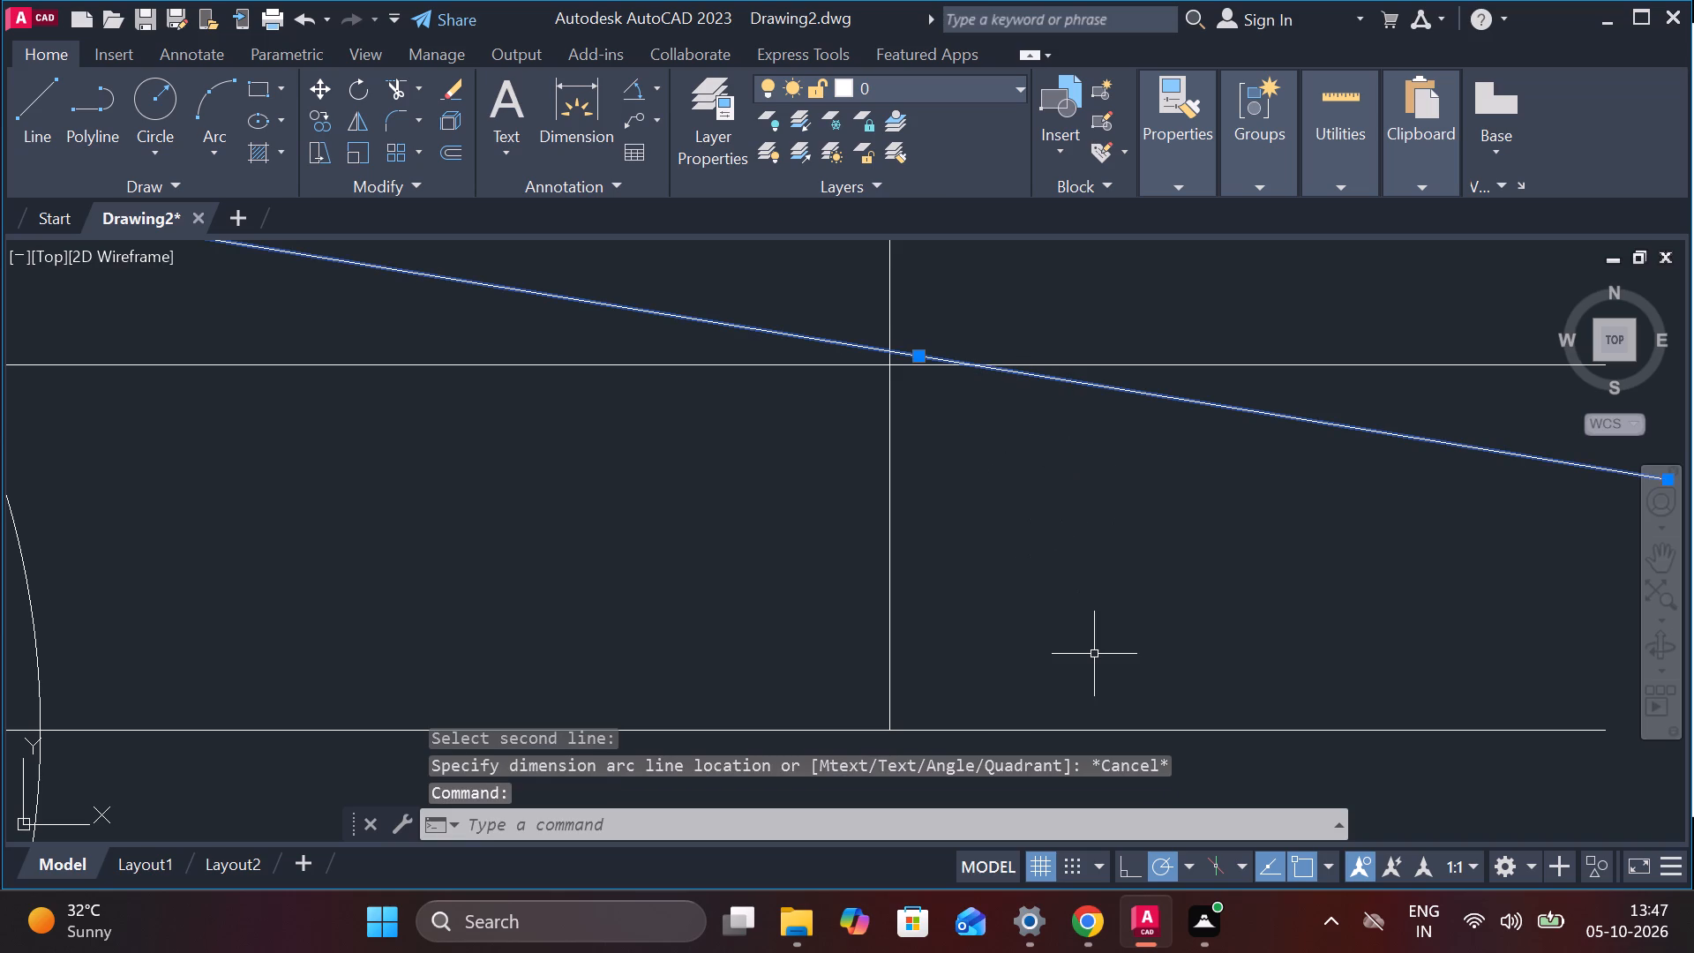
key("m")
key("Return")
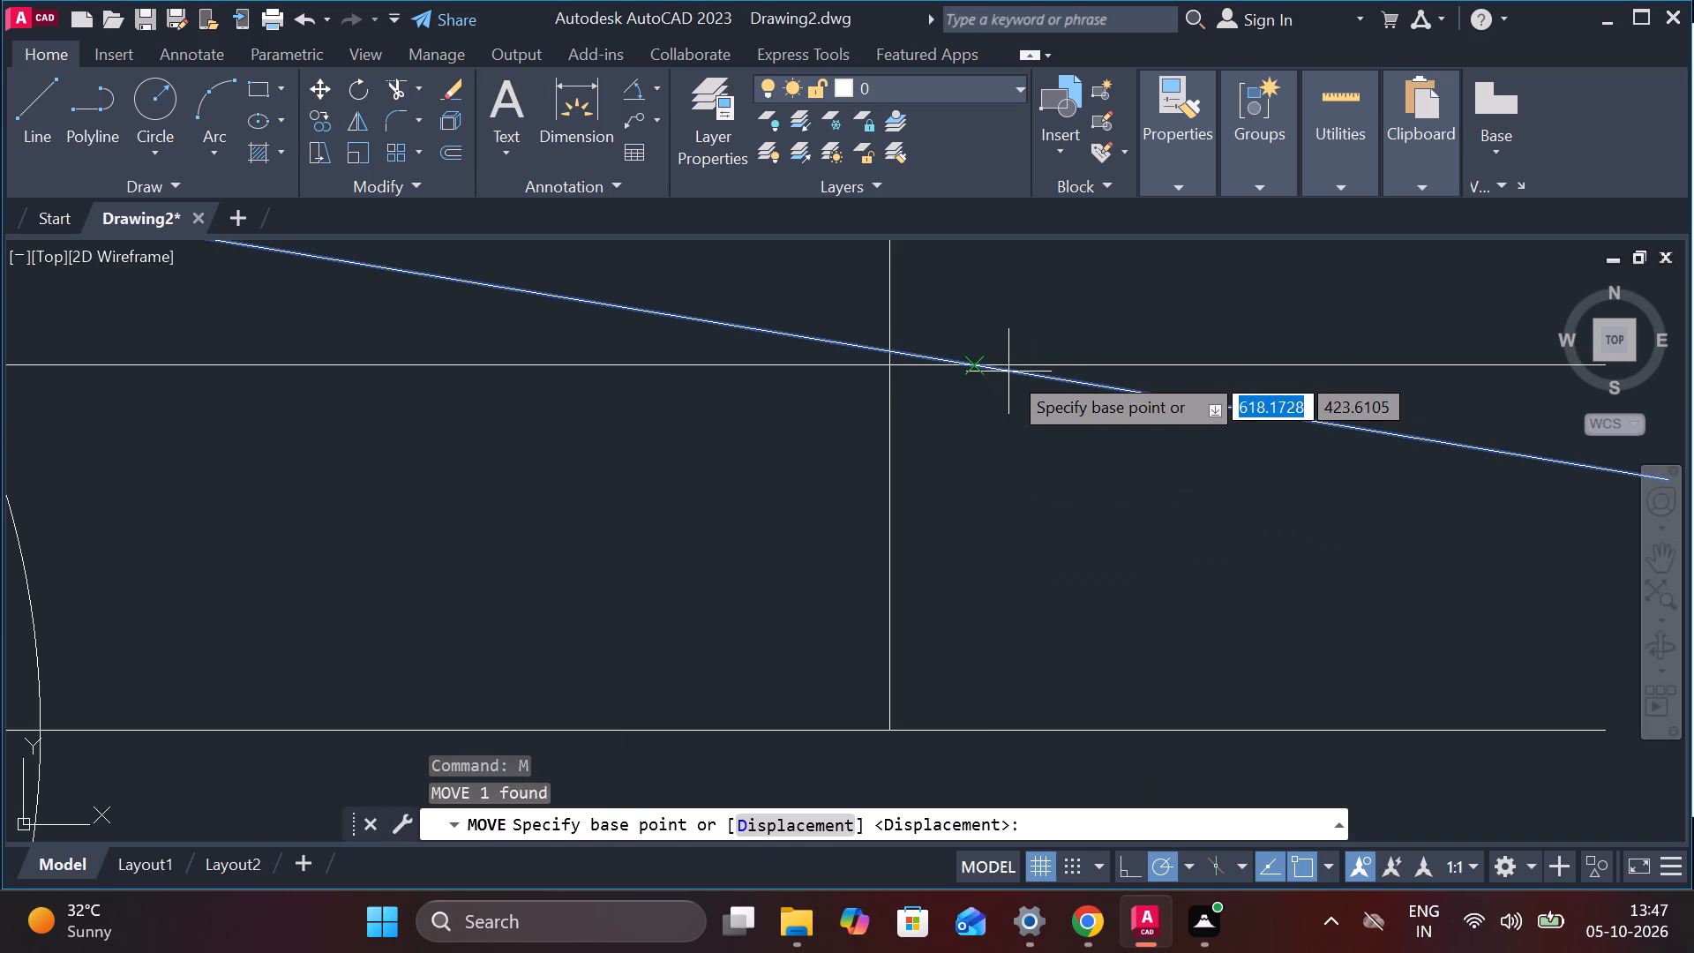
left_click(977, 365)
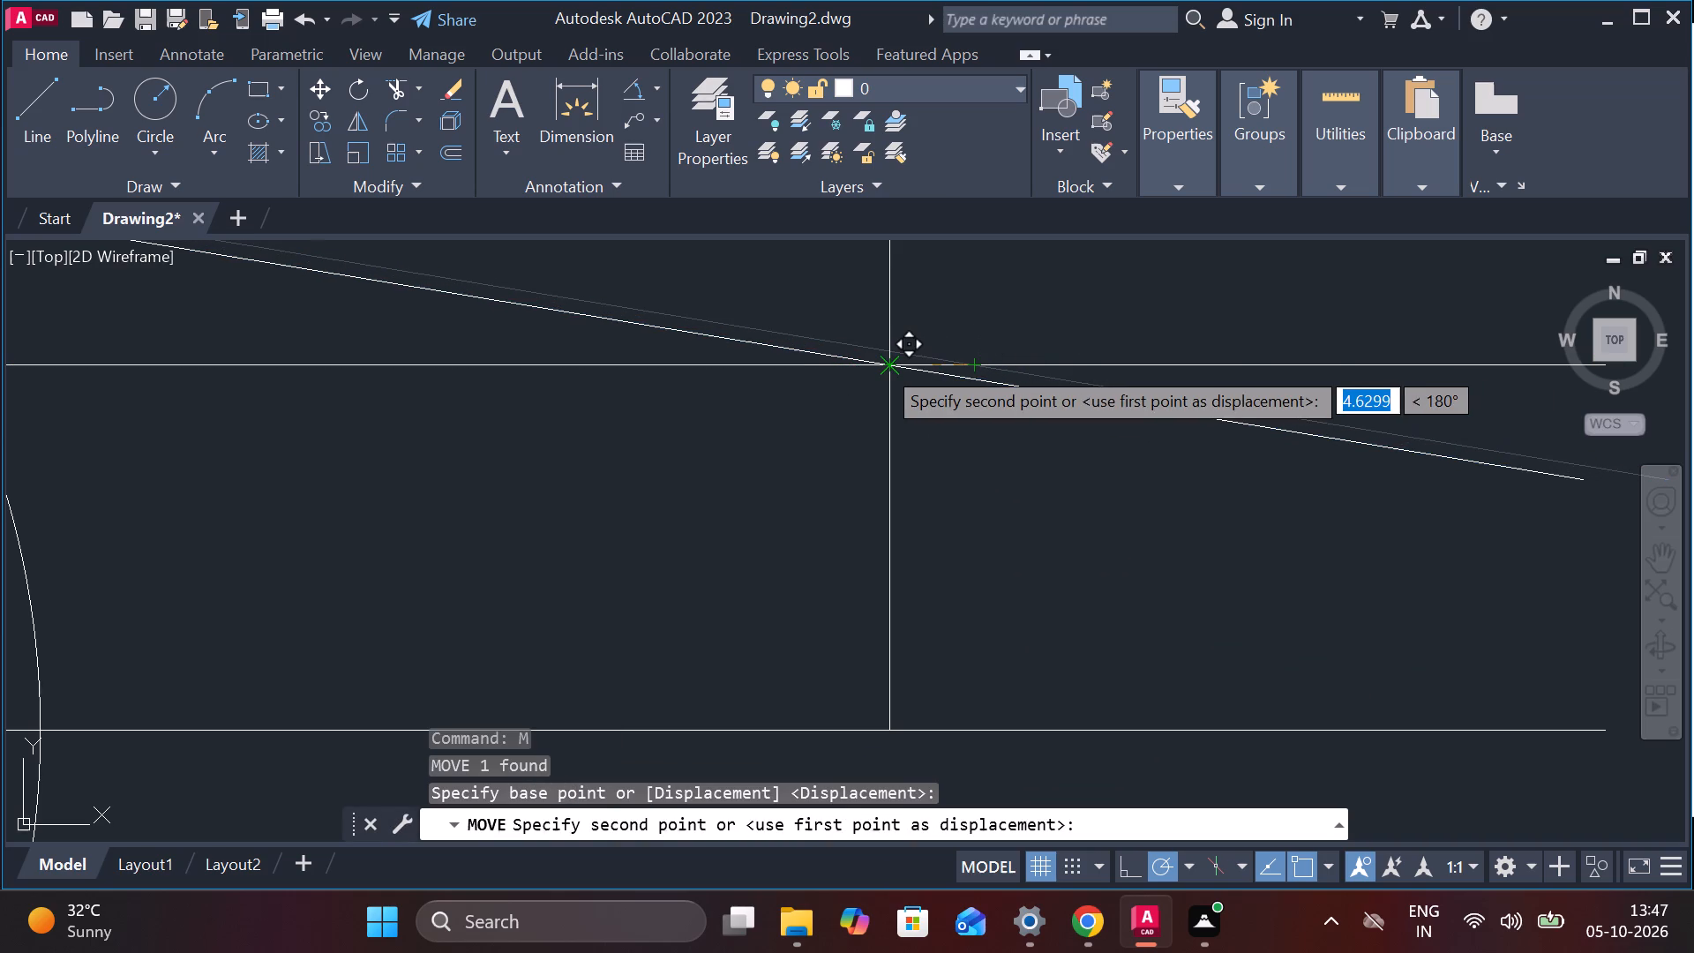
left_click(882, 365)
scroll(913, 356, "up", 2)
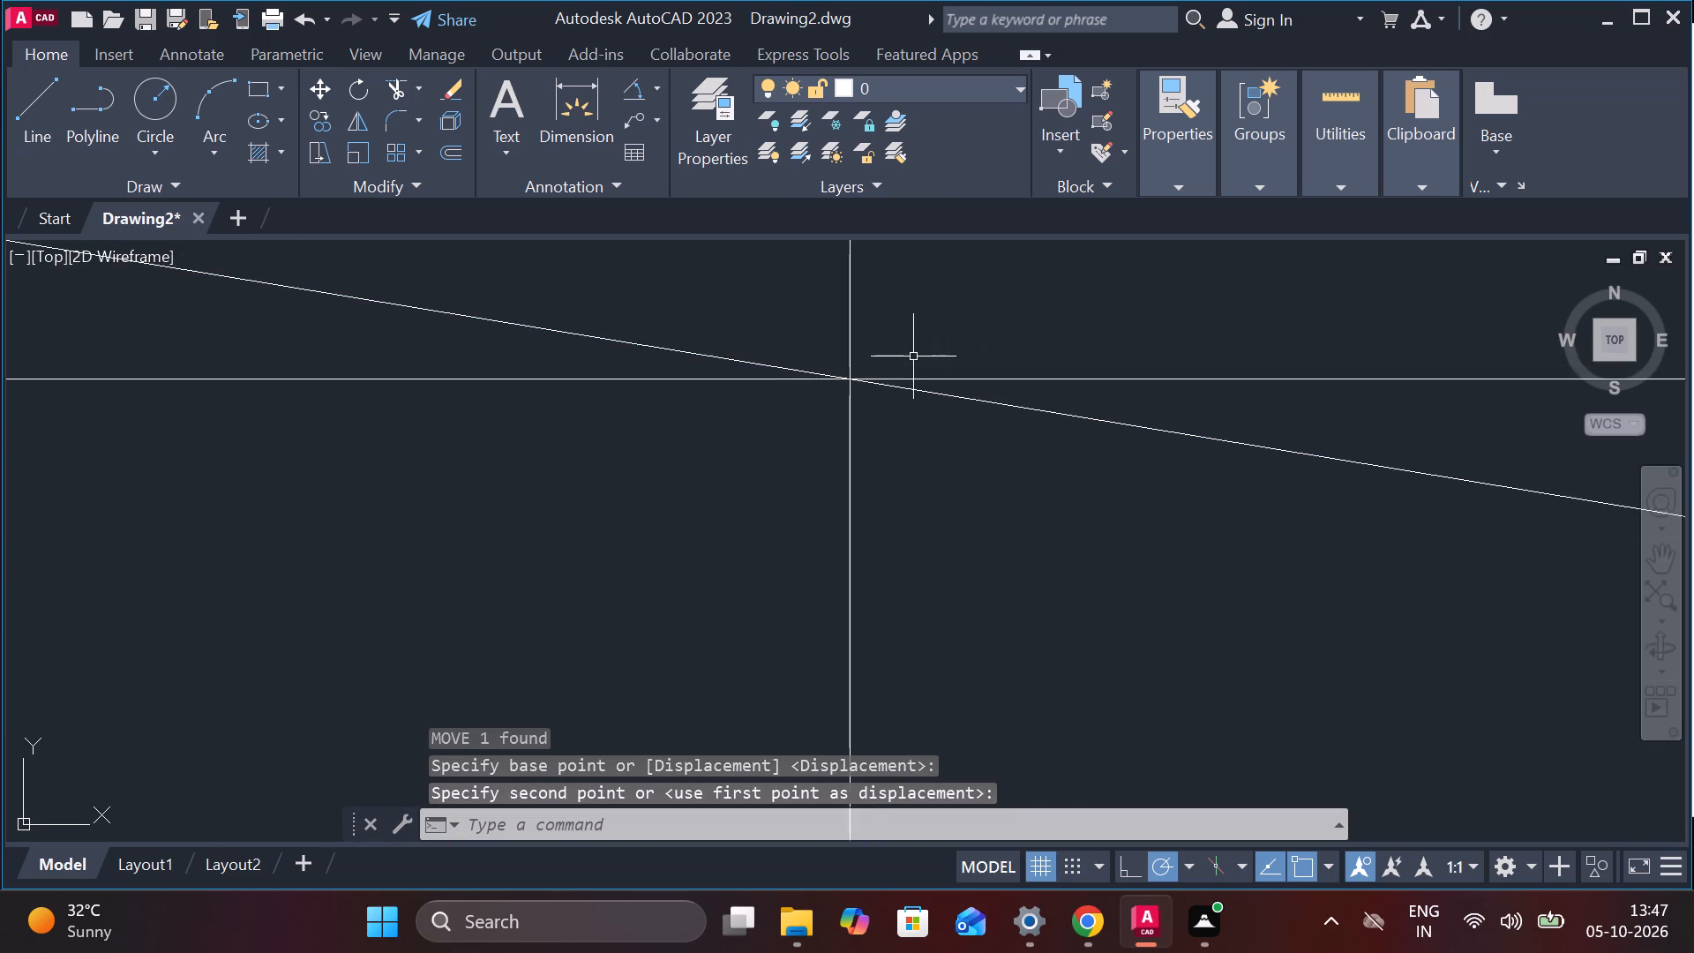
scroll(865, 387, "up", 3)
scroll(865, 387, "down", 8)
right_click(1222, 419)
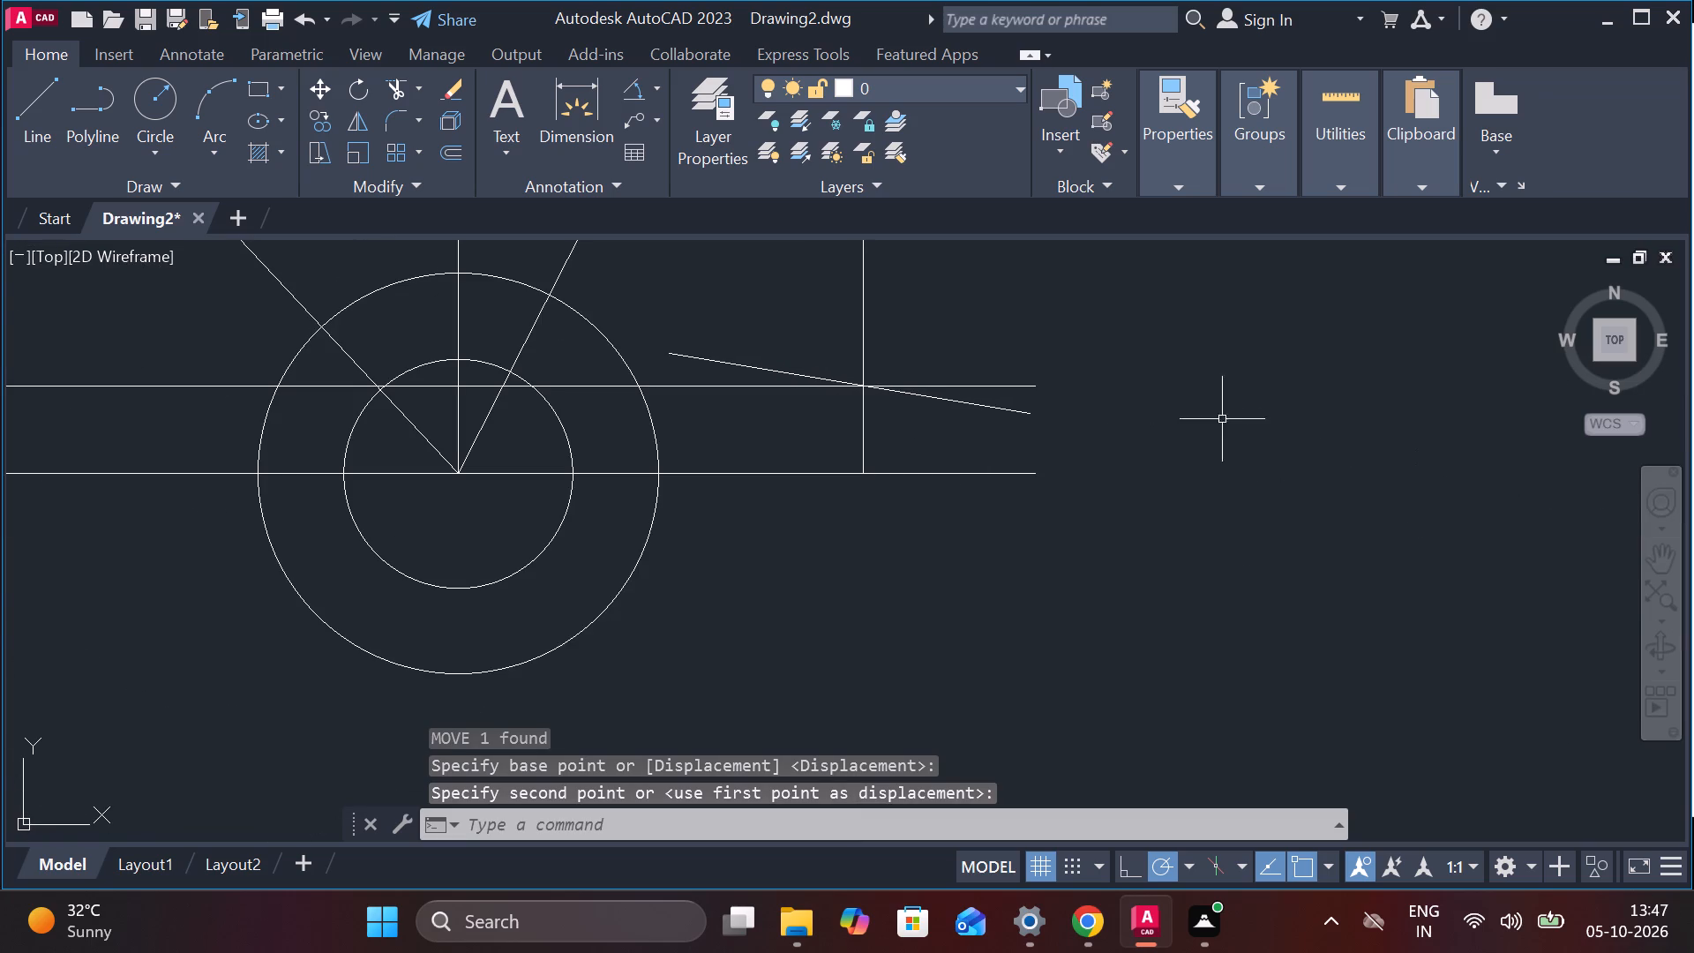
key("Escape")
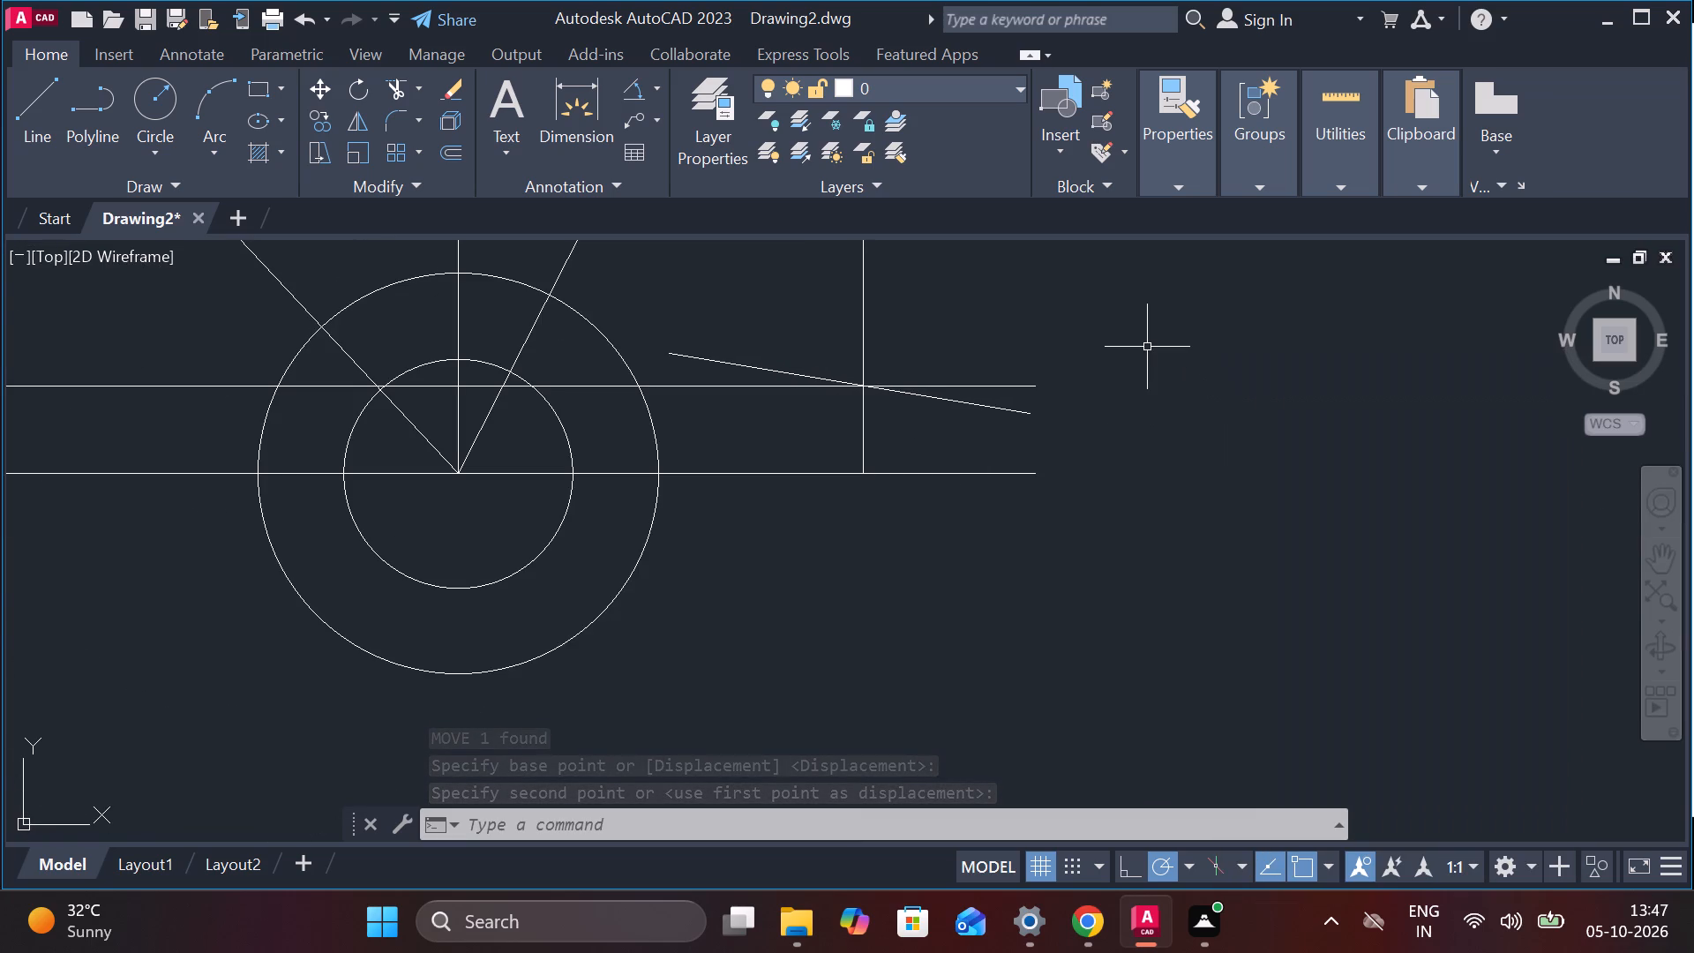
Enlarge the object snap aperture size to roughly 70% of its range in the drafting options, with alignment point acquisition set to Automatic.
type("OP")
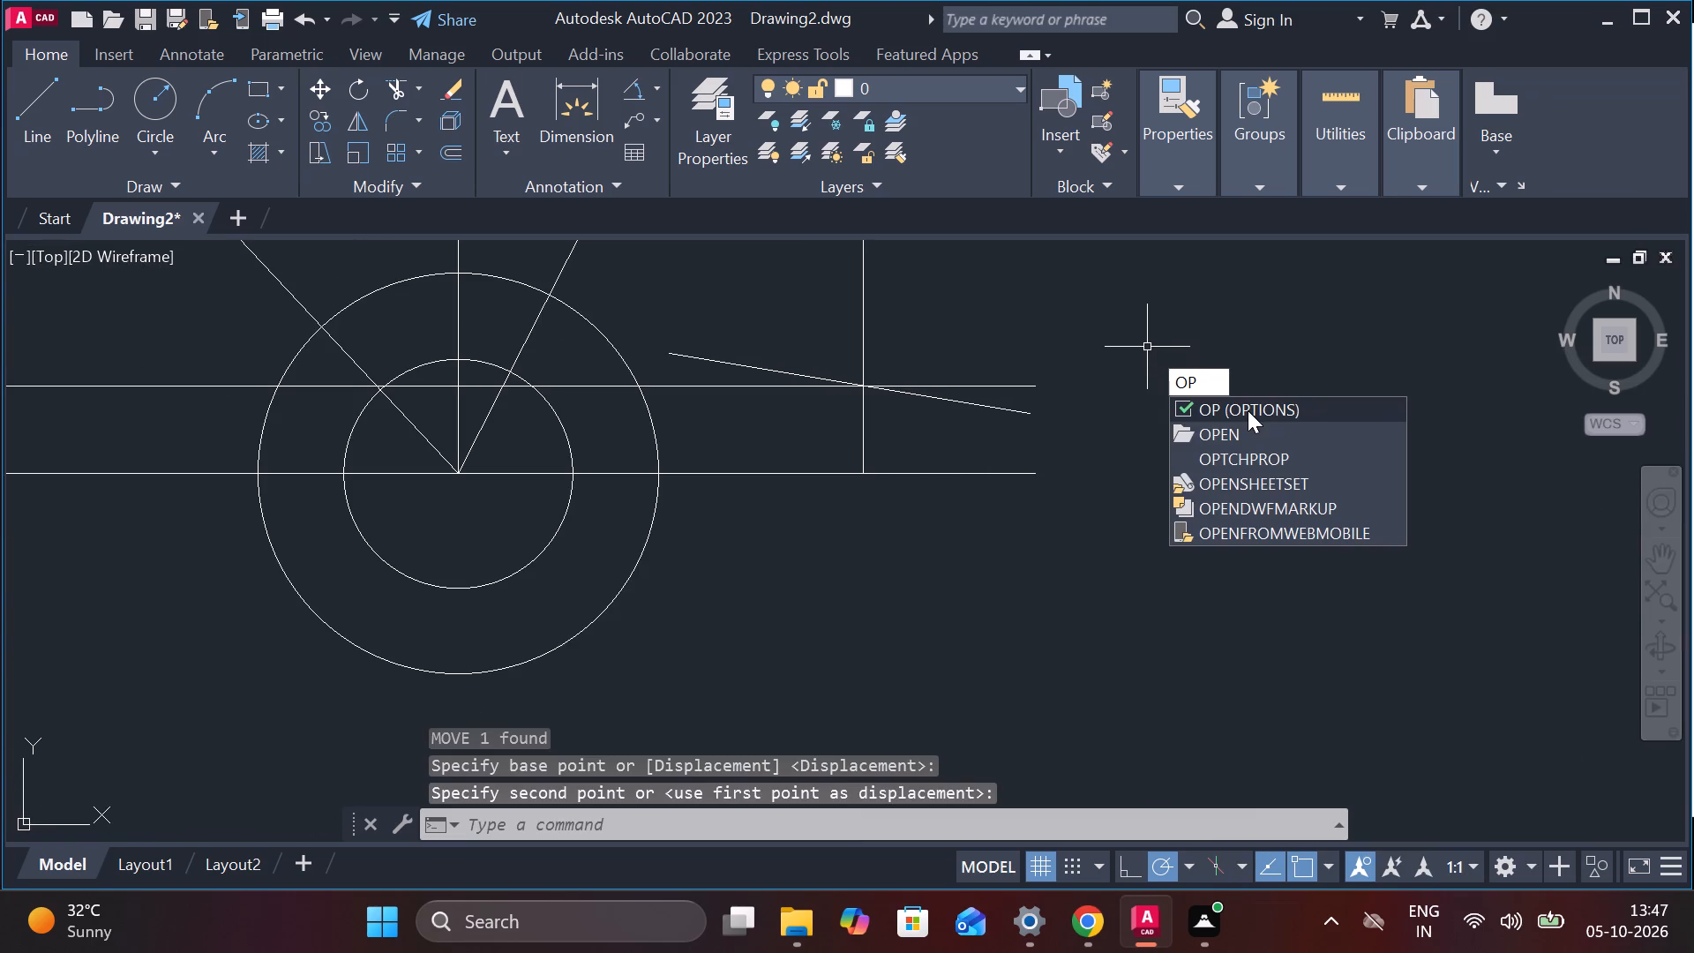
left_click(1248, 409)
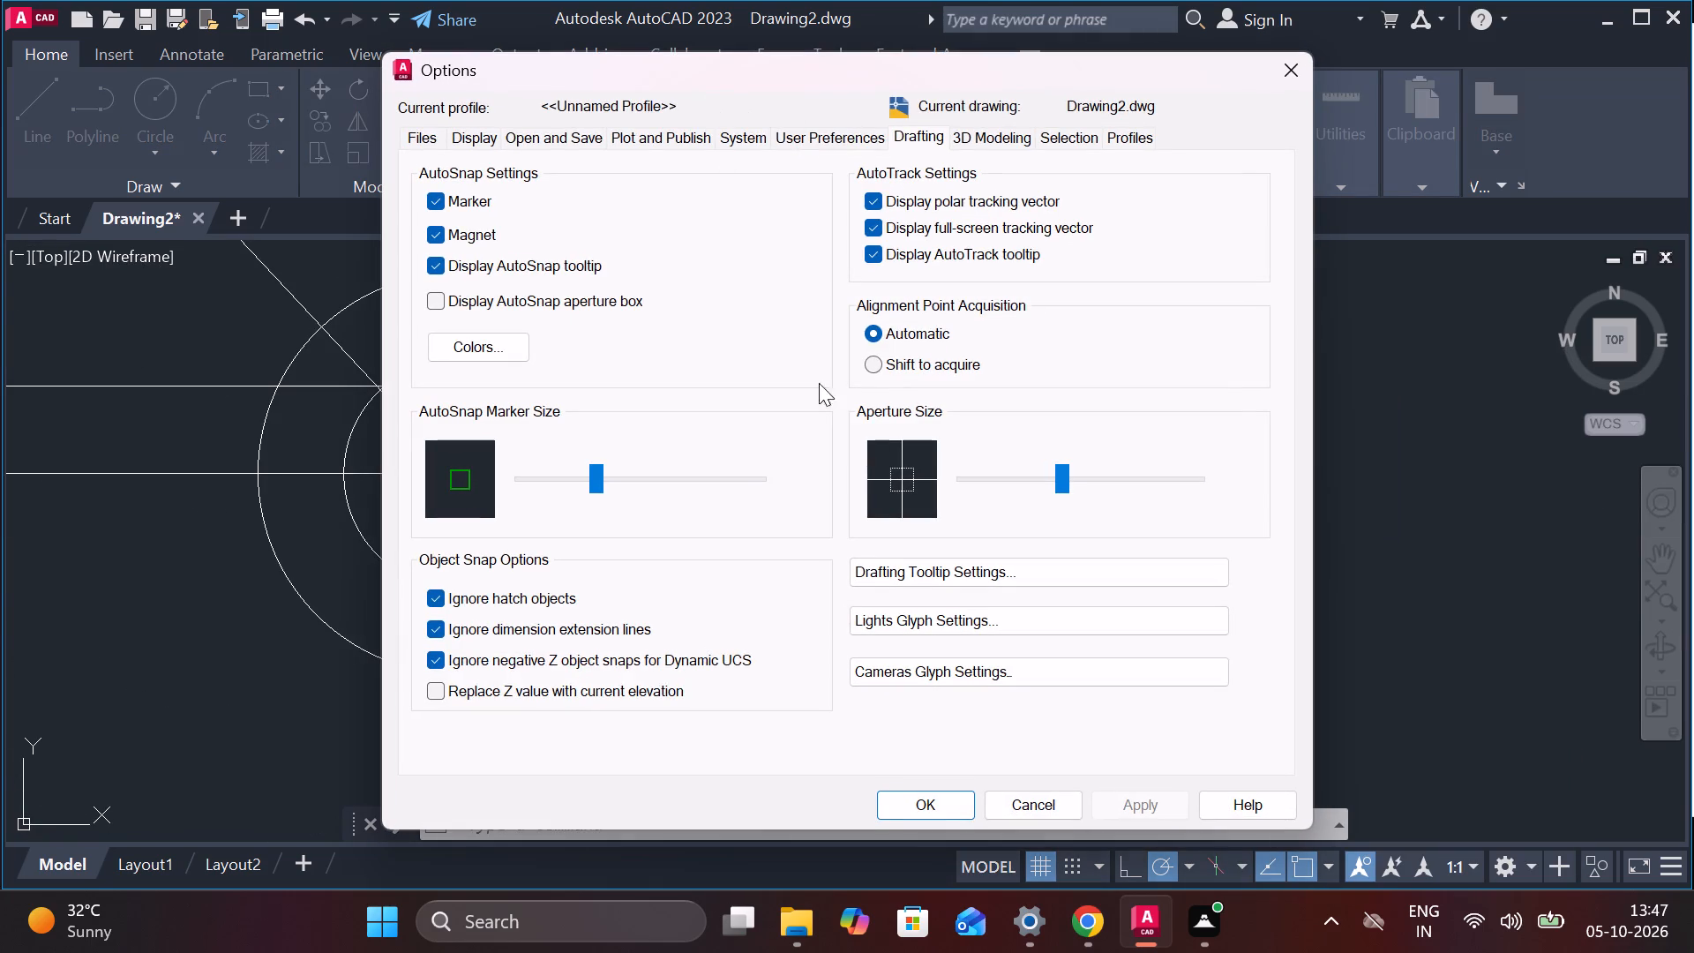
left_click(600, 133)
left_click(671, 137)
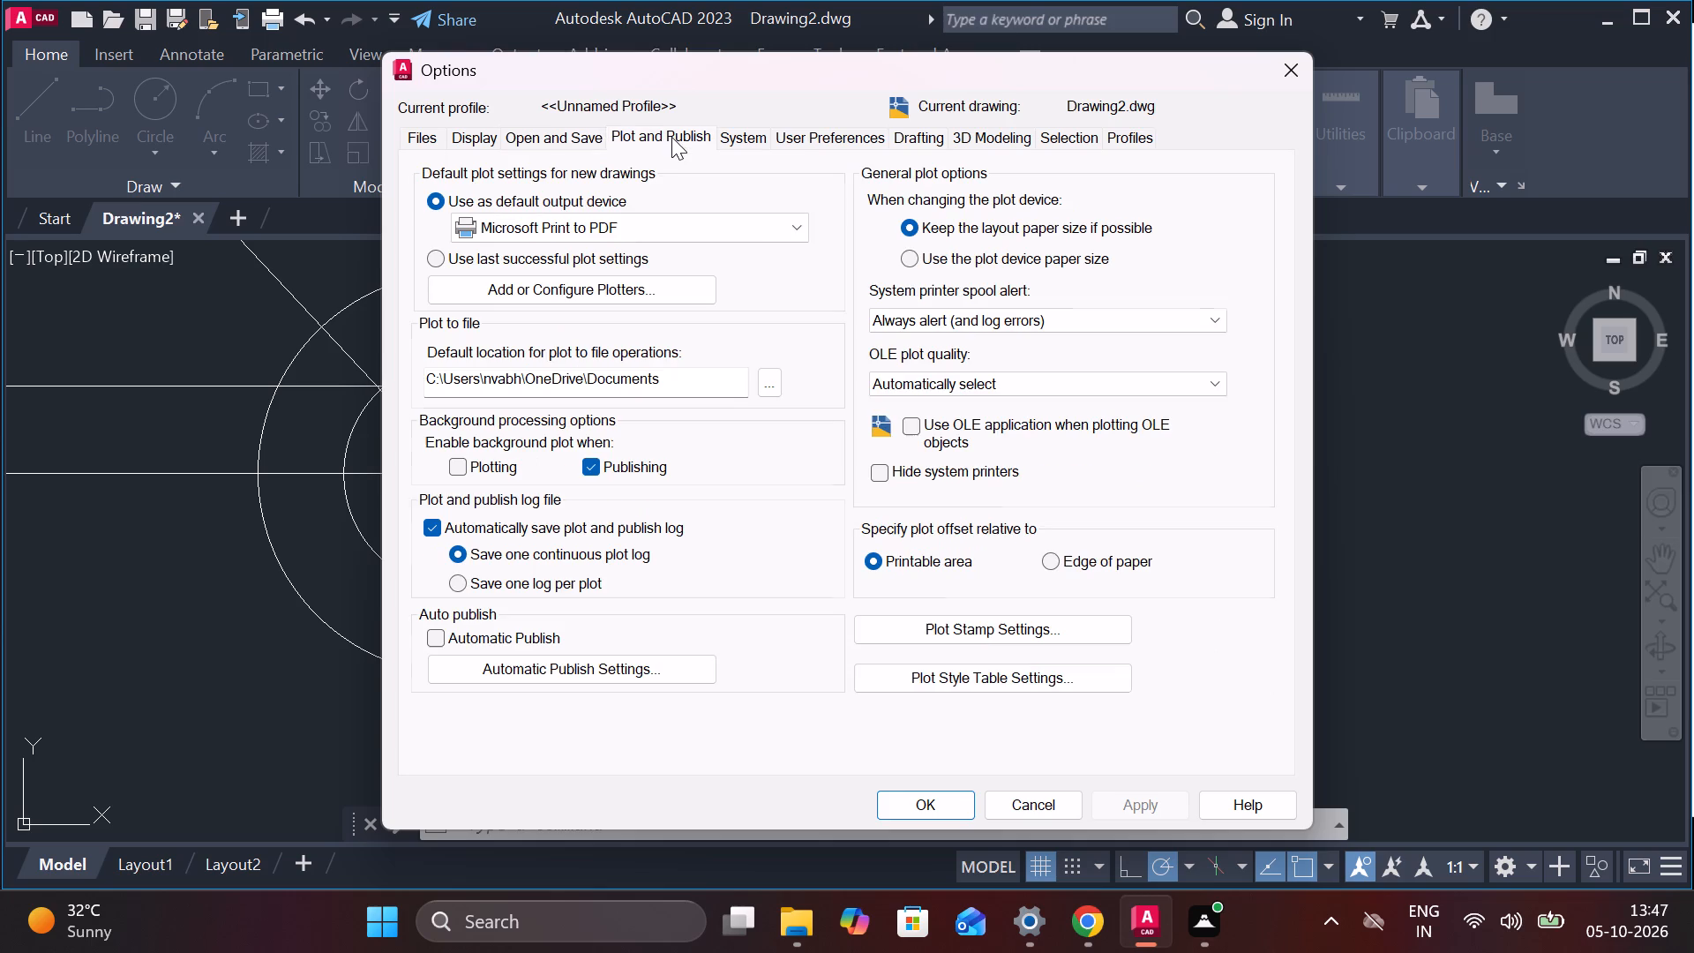
left_click(790, 134)
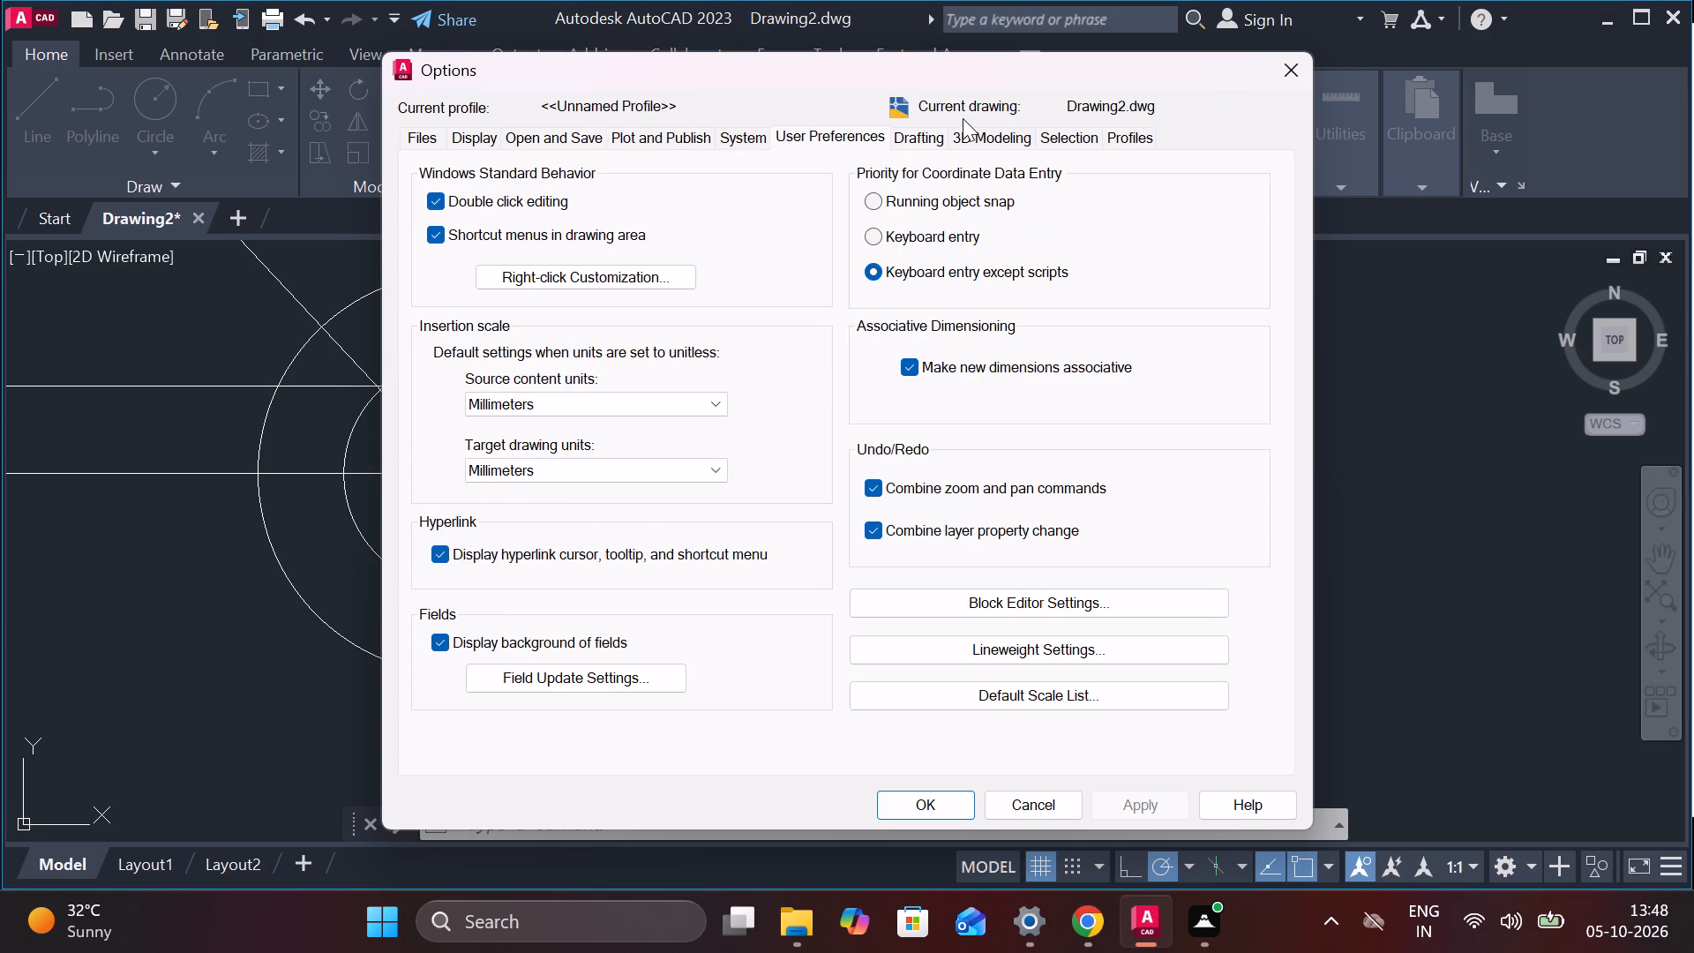
left_click(928, 137)
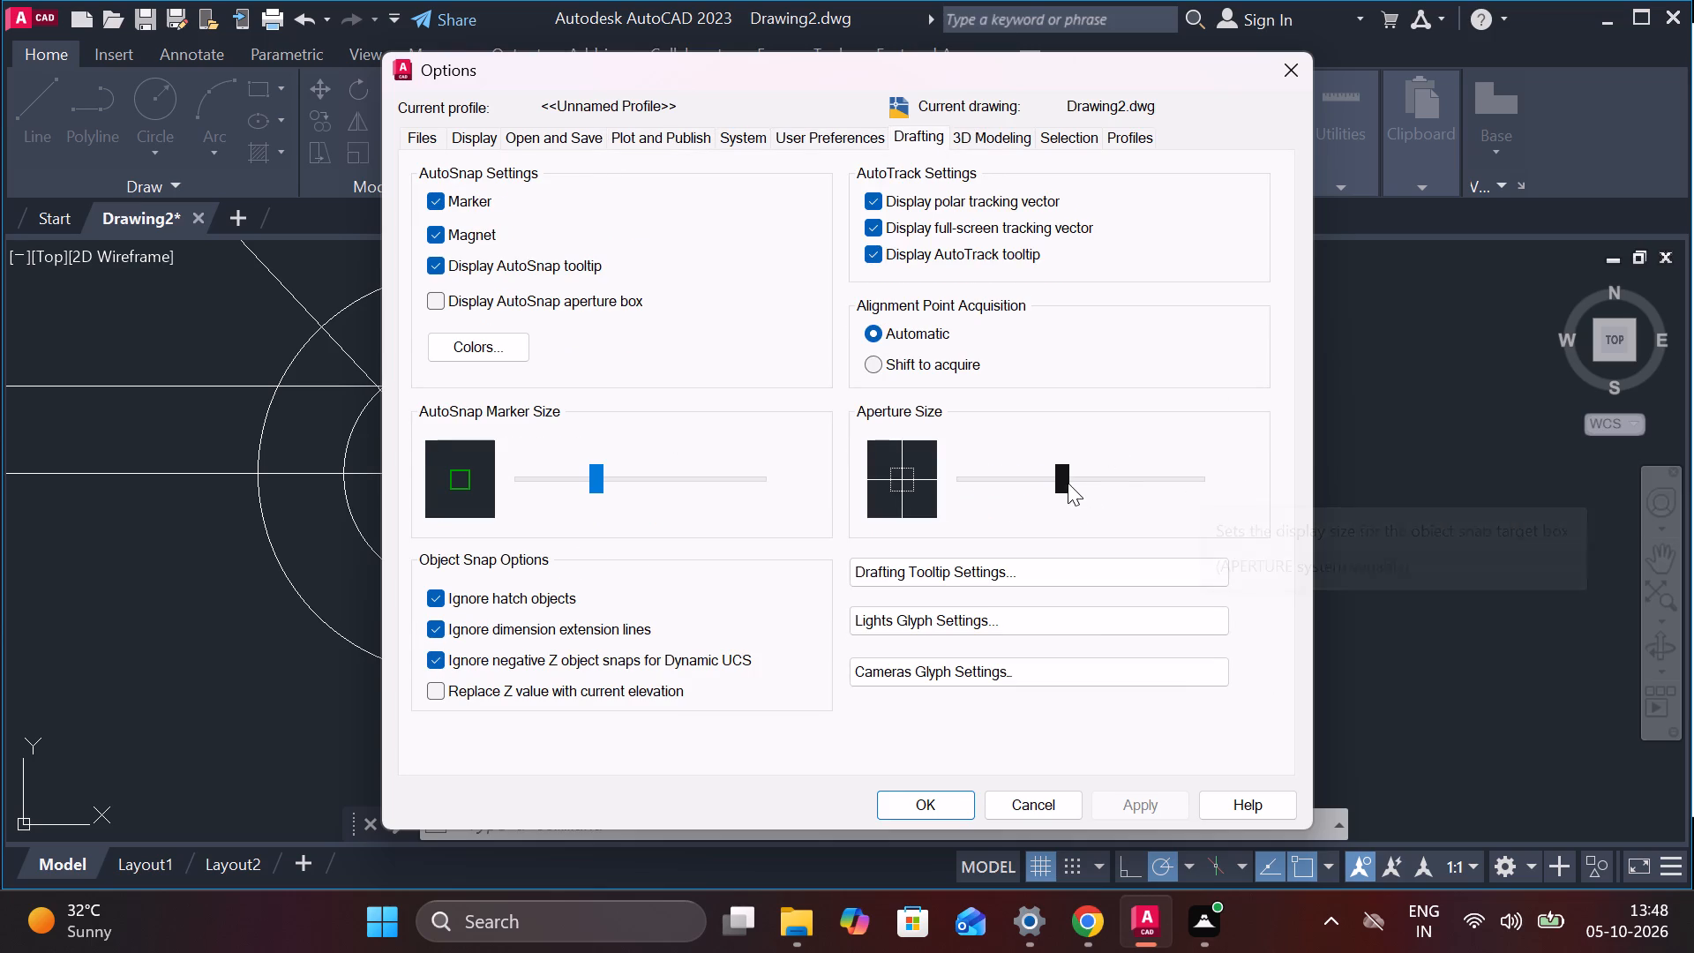
left_click_drag(1056, 476, 1133, 476)
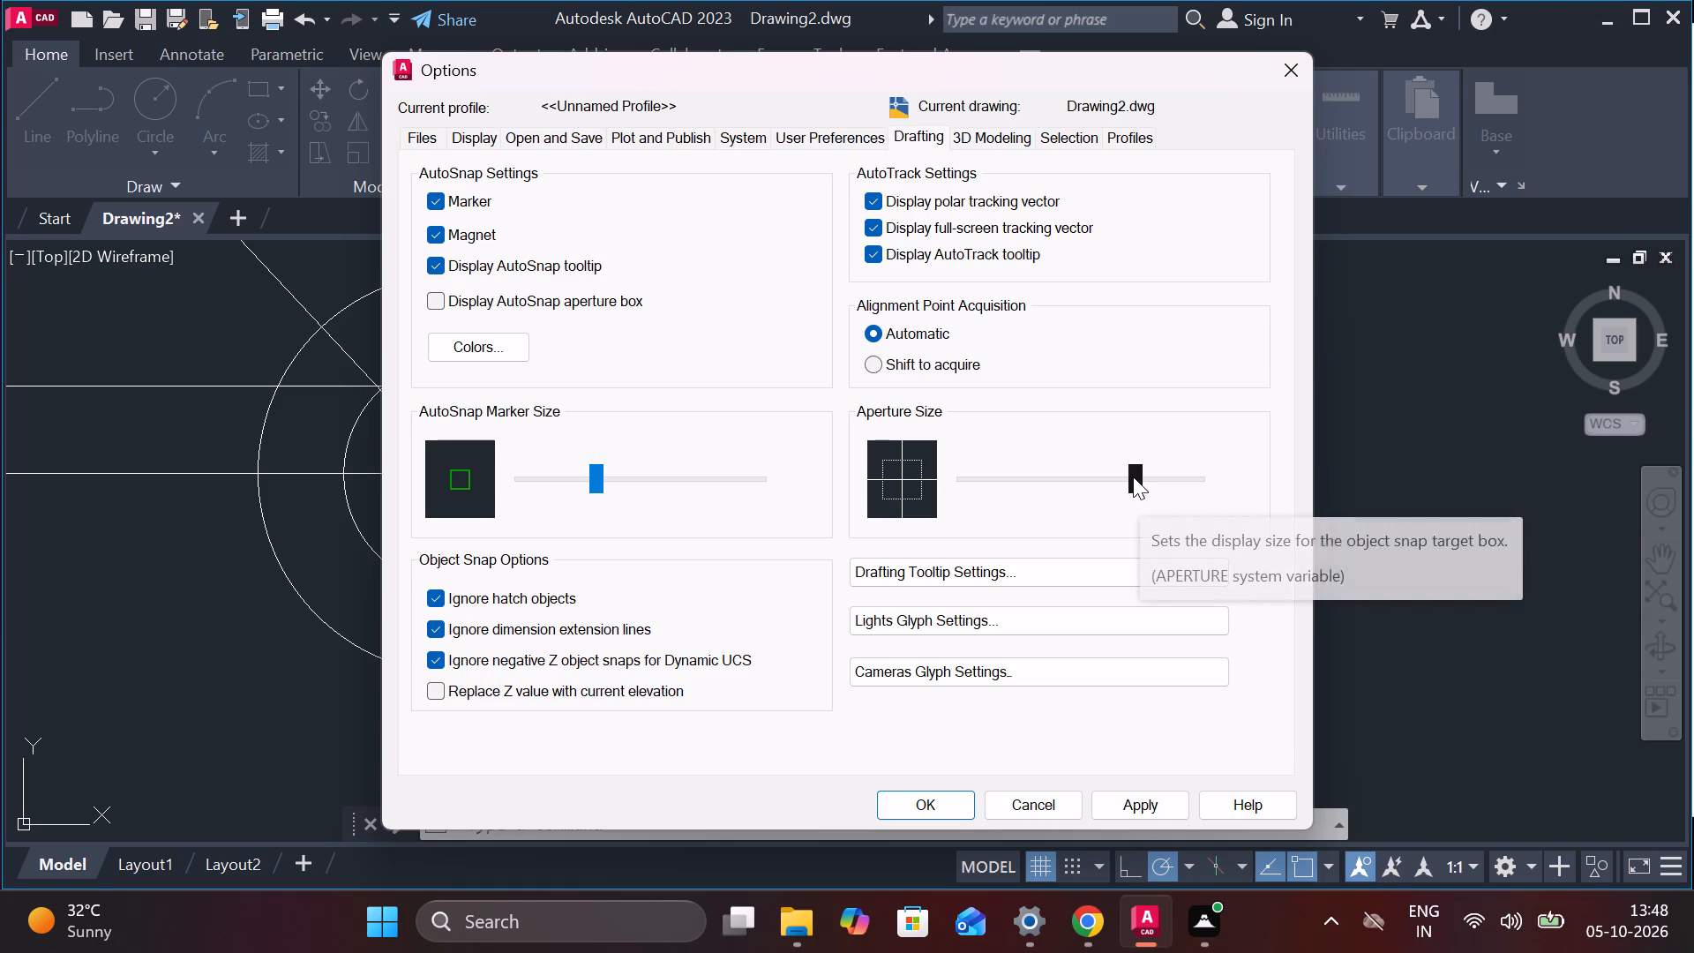
left_click(932, 363)
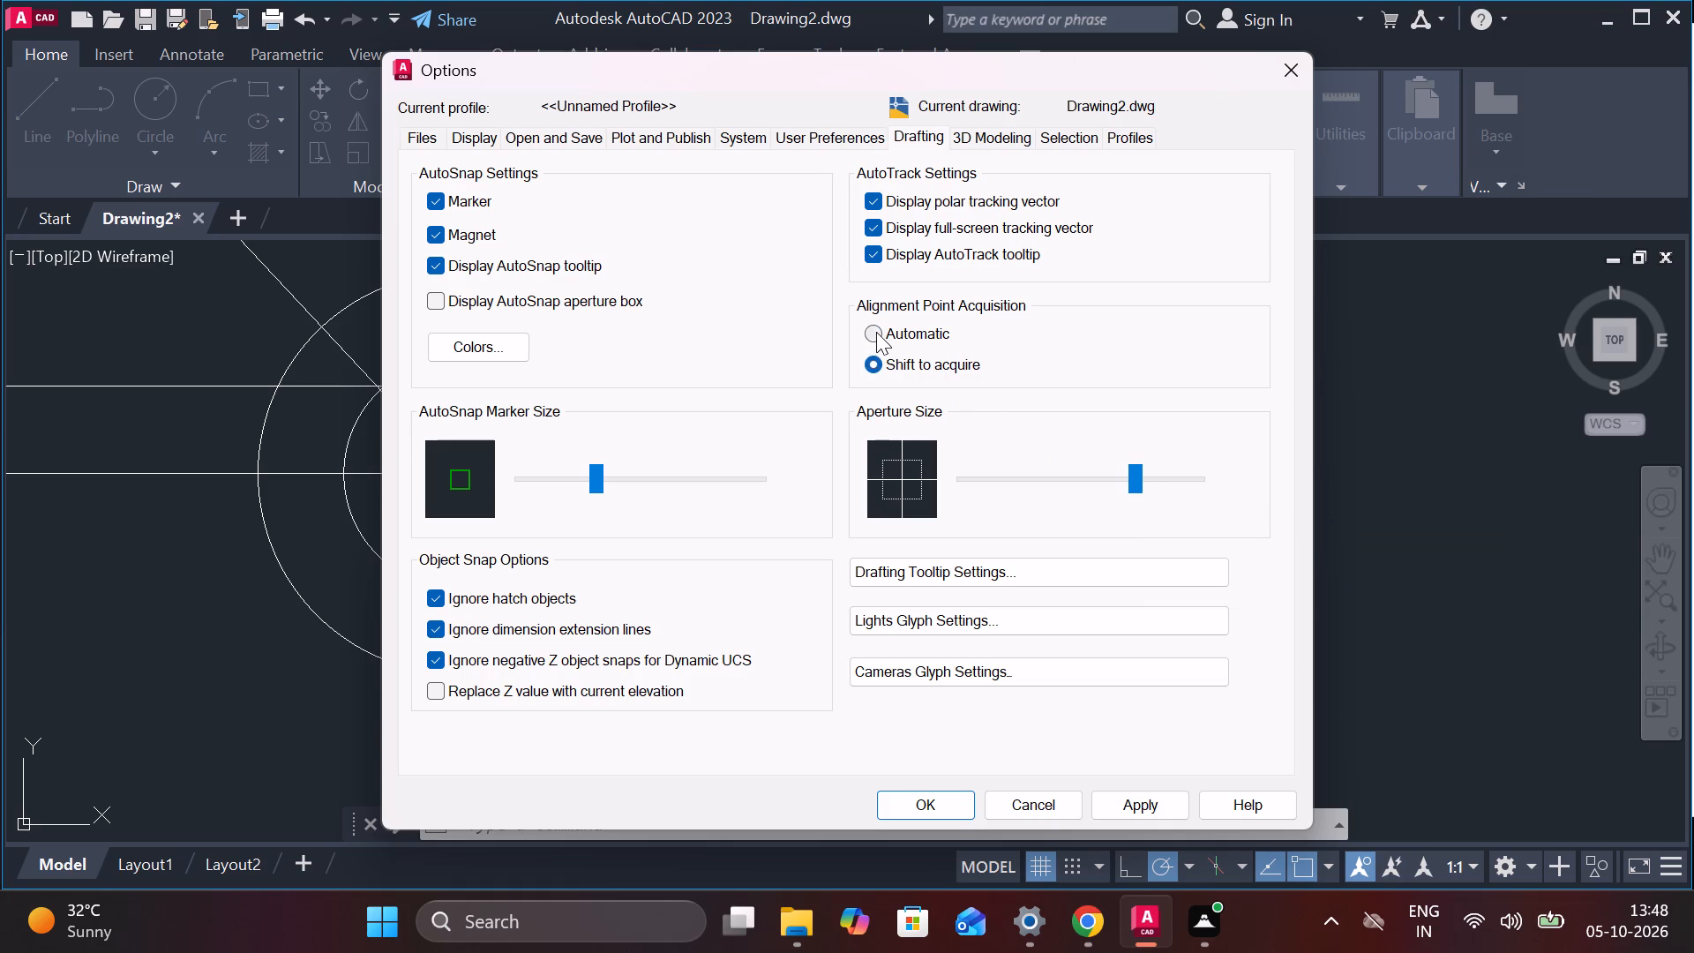
left_click(874, 329)
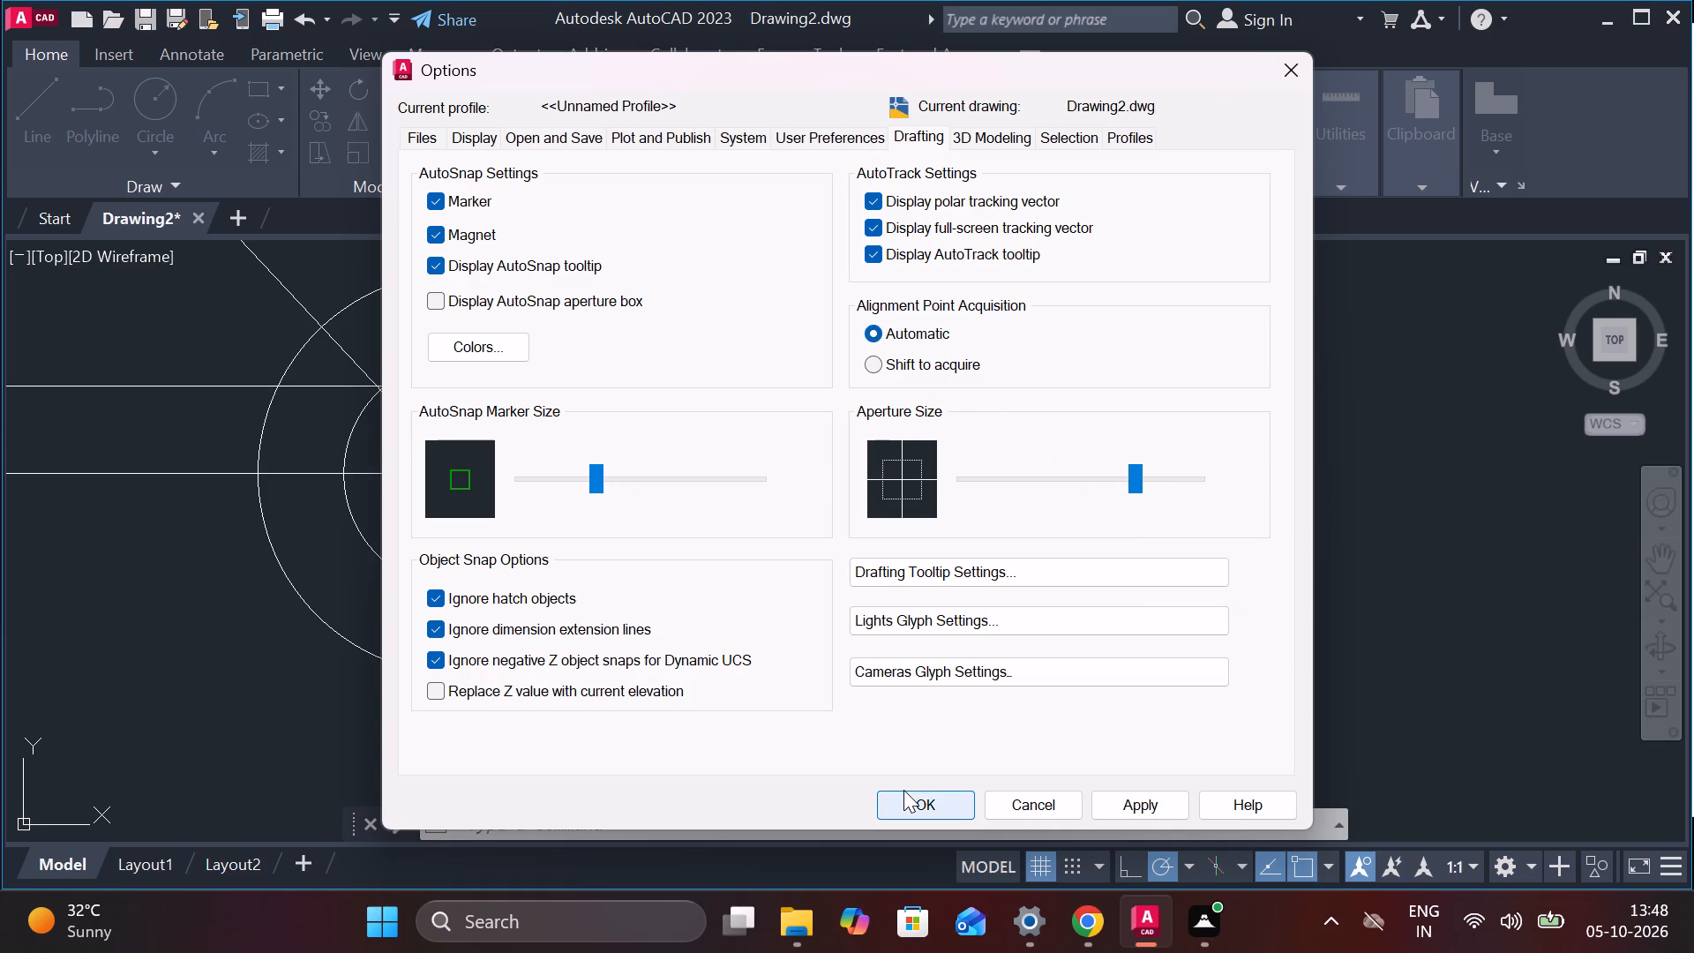
left_click(903, 790)
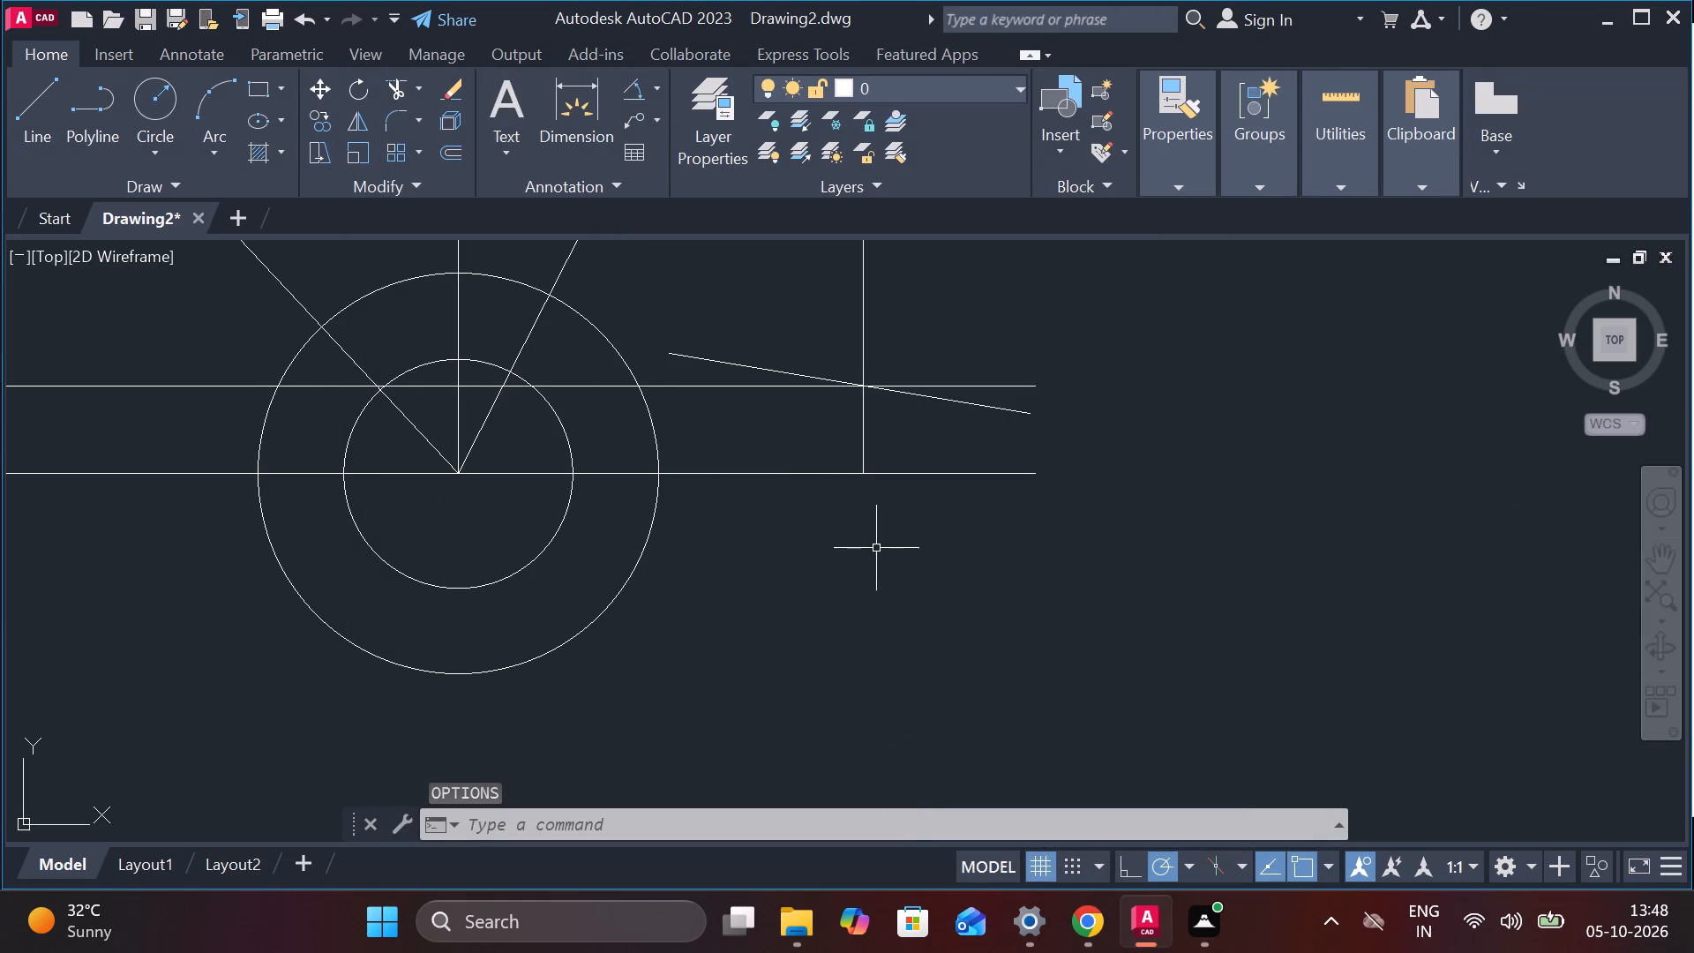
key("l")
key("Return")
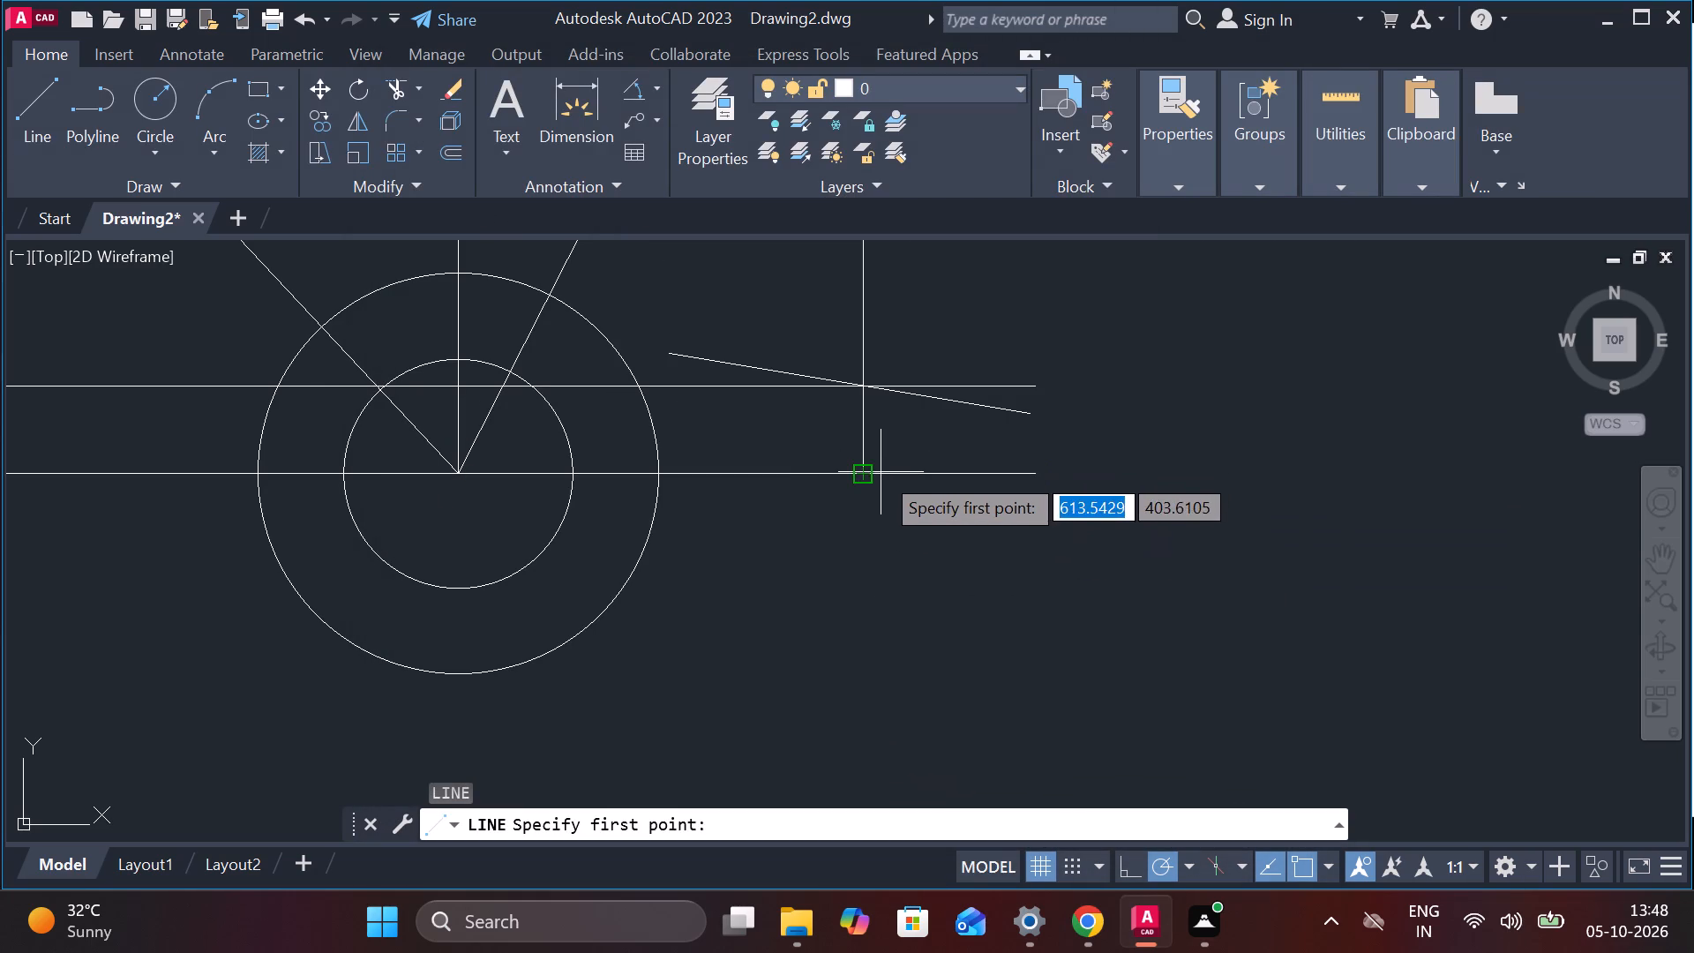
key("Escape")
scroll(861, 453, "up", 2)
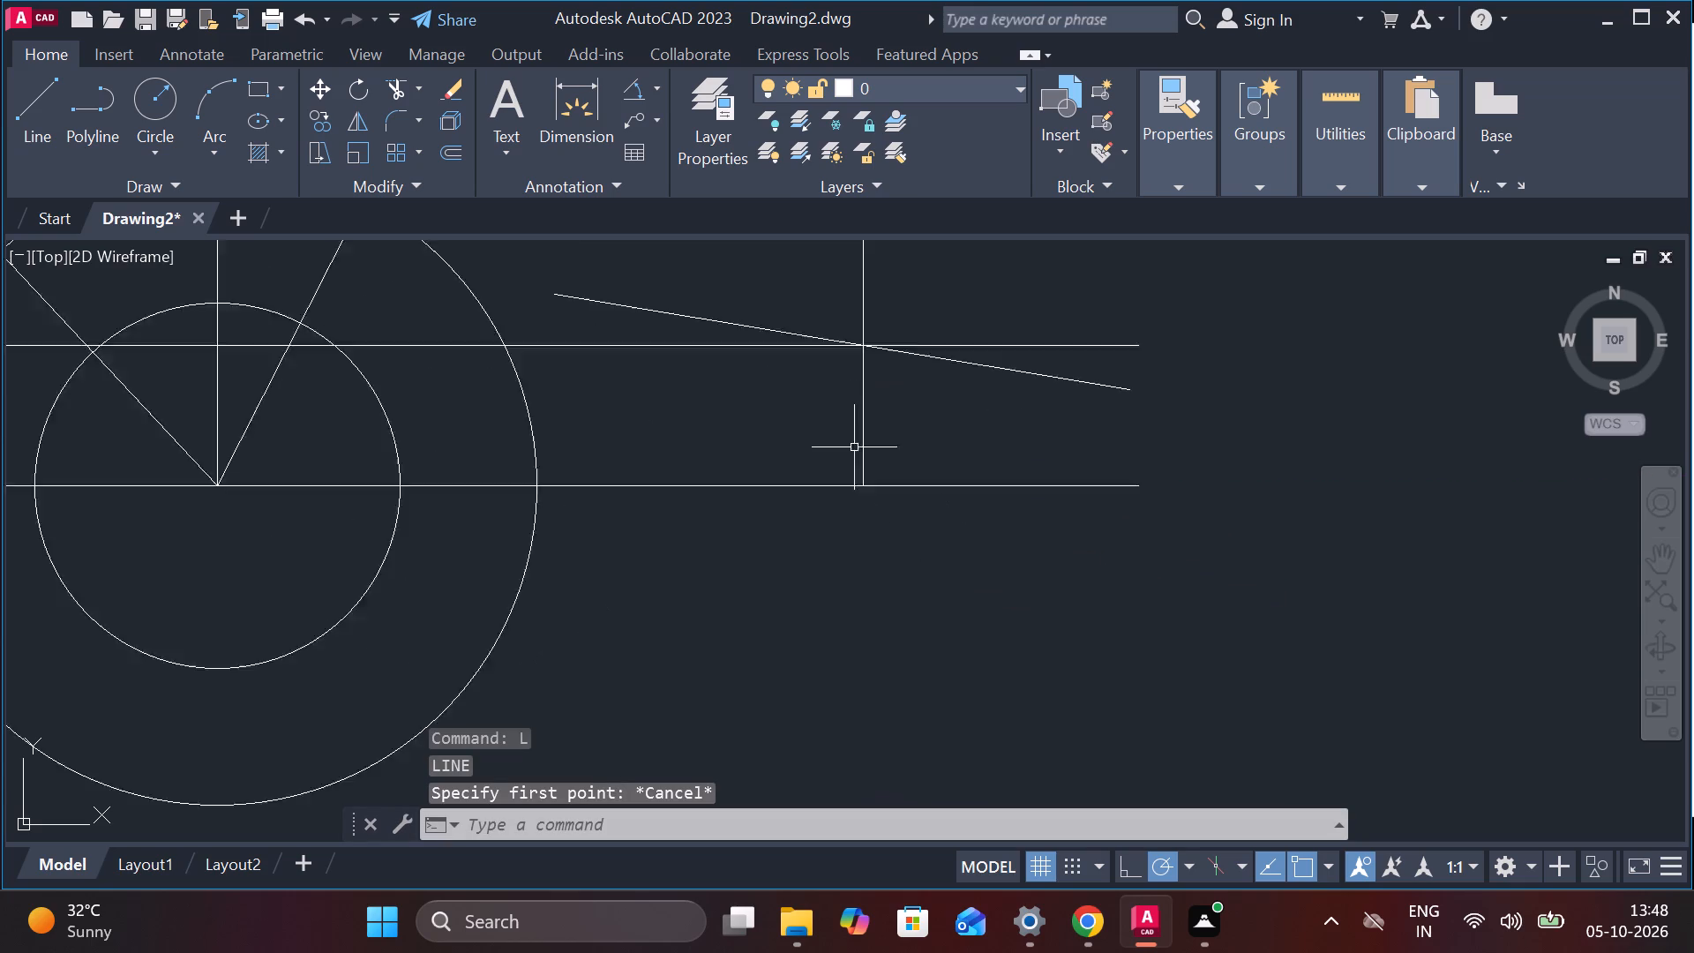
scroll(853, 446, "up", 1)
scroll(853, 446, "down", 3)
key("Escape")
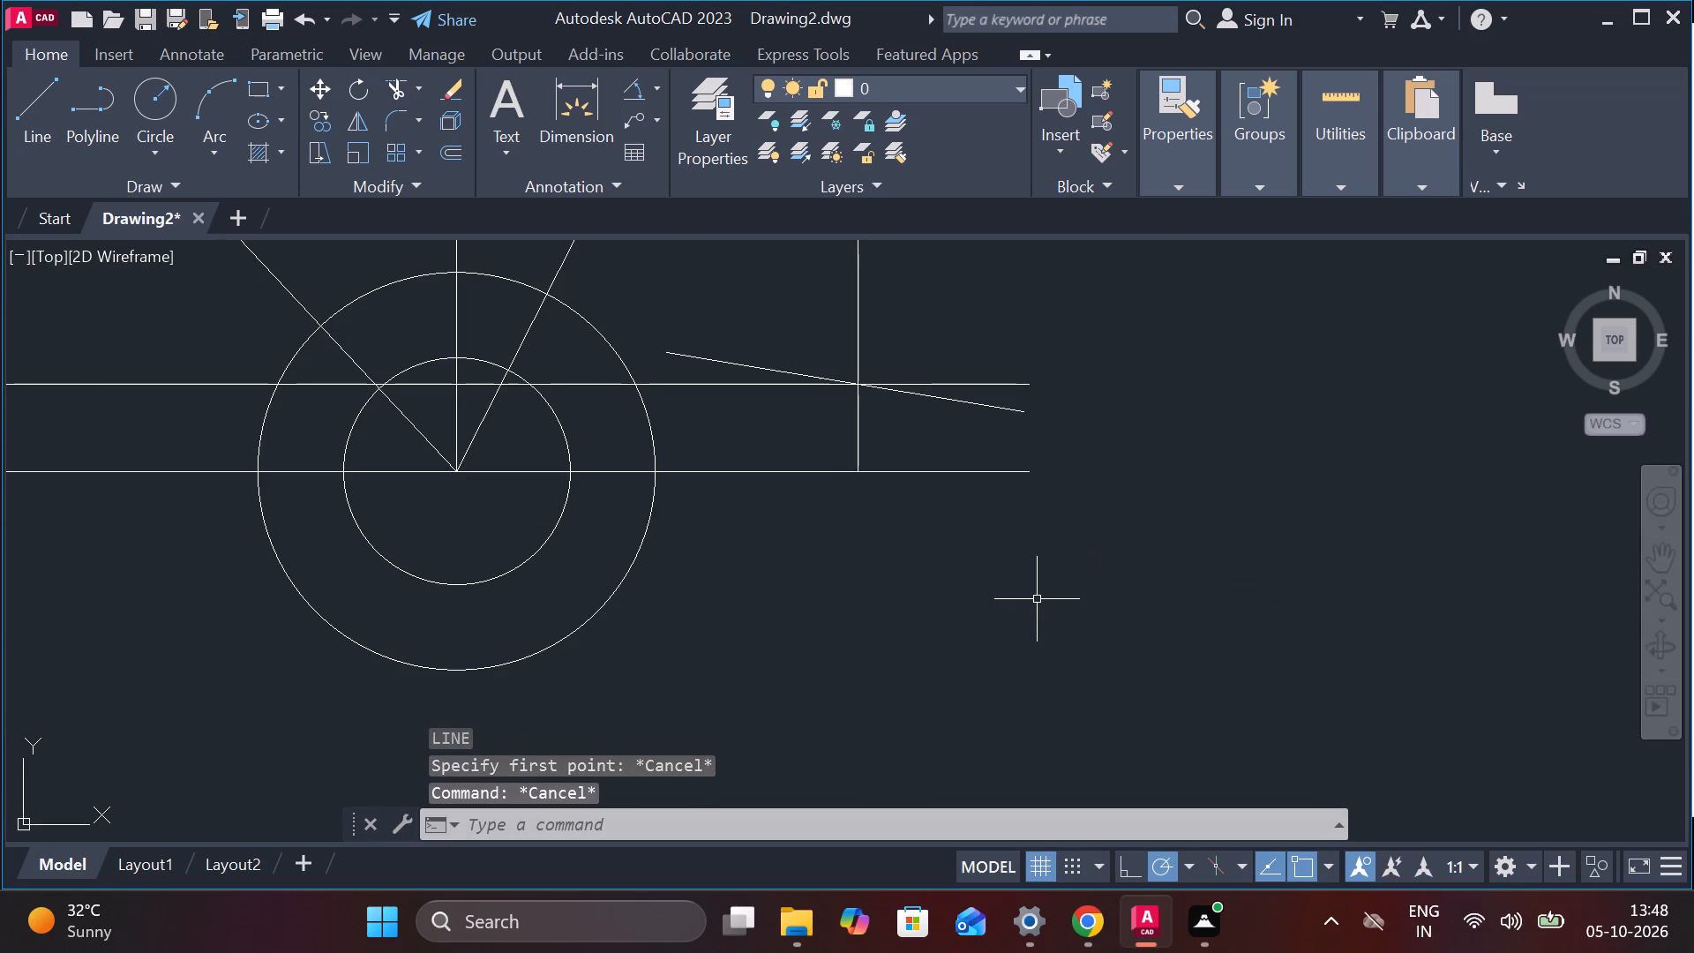
Set the PICKBOX system variable to 5.
type("PI")
key("c")
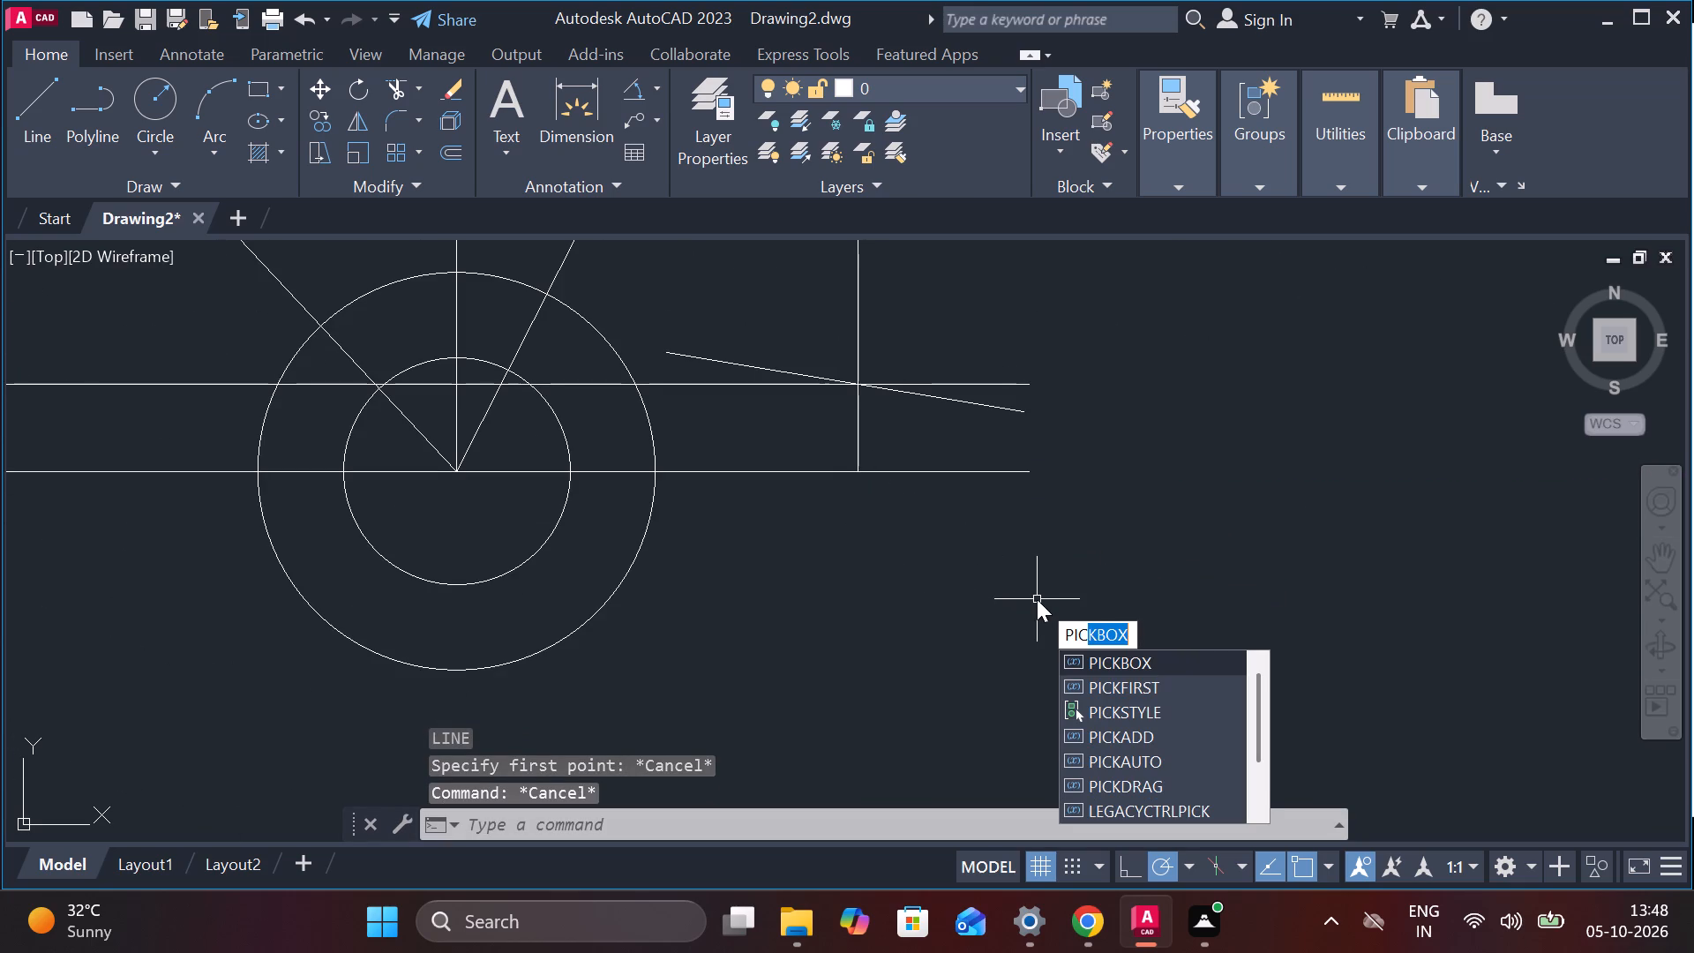
left_click(1140, 662)
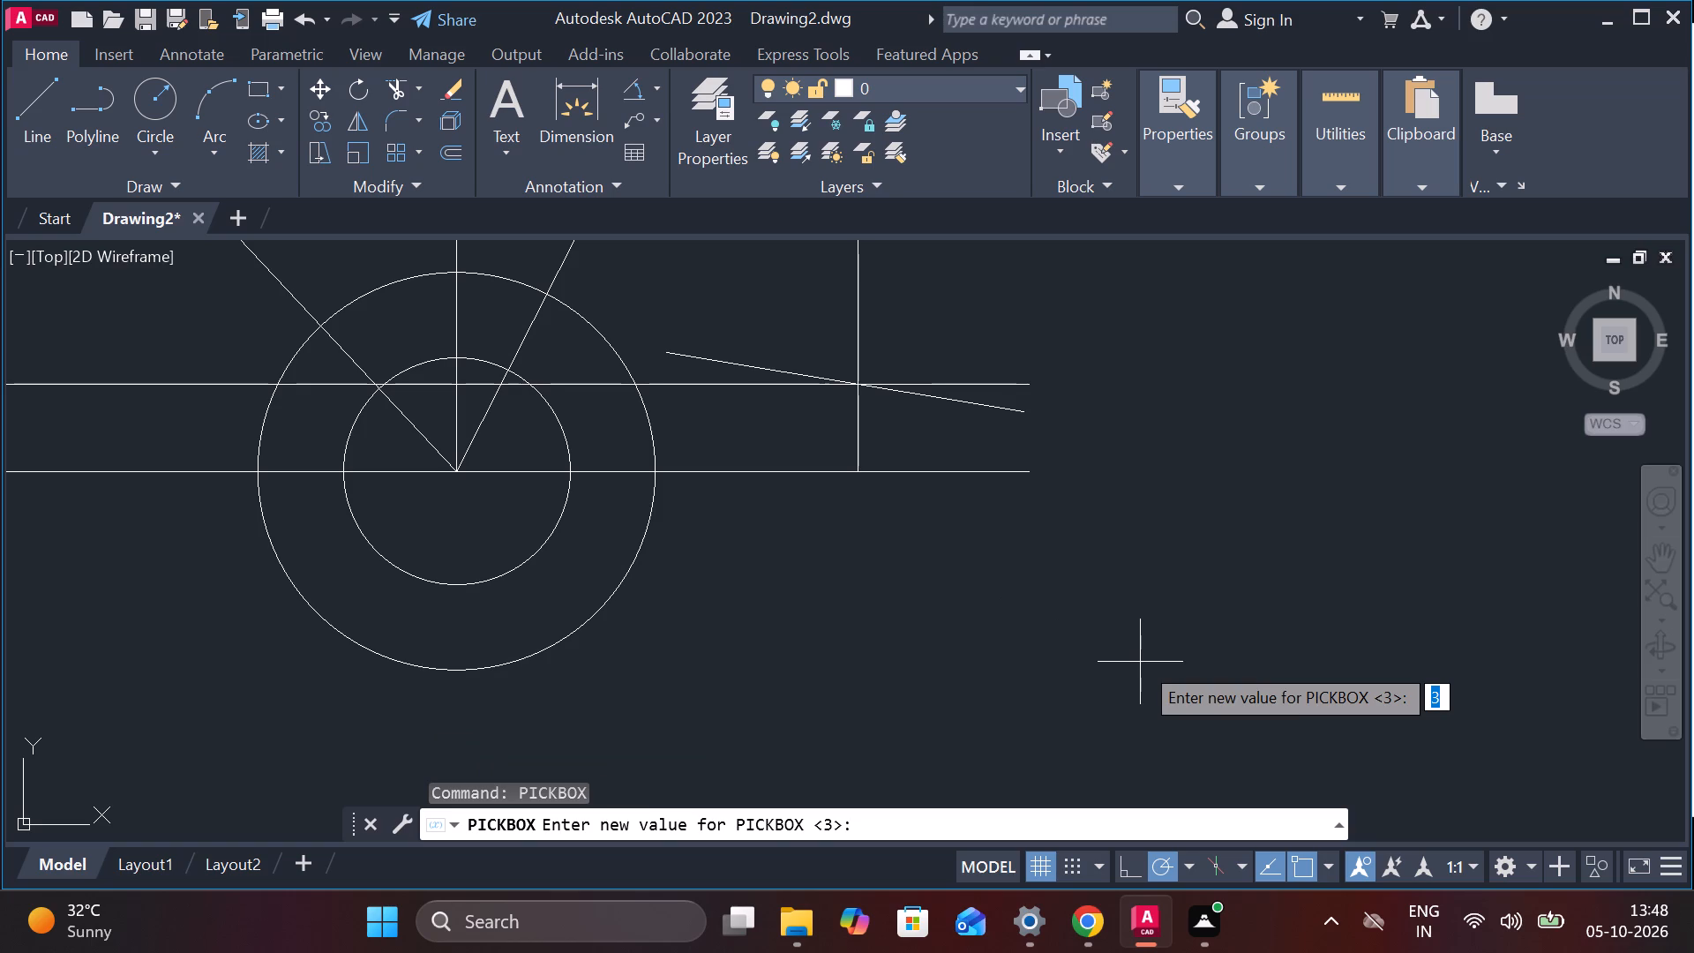
key("5")
key("Return")
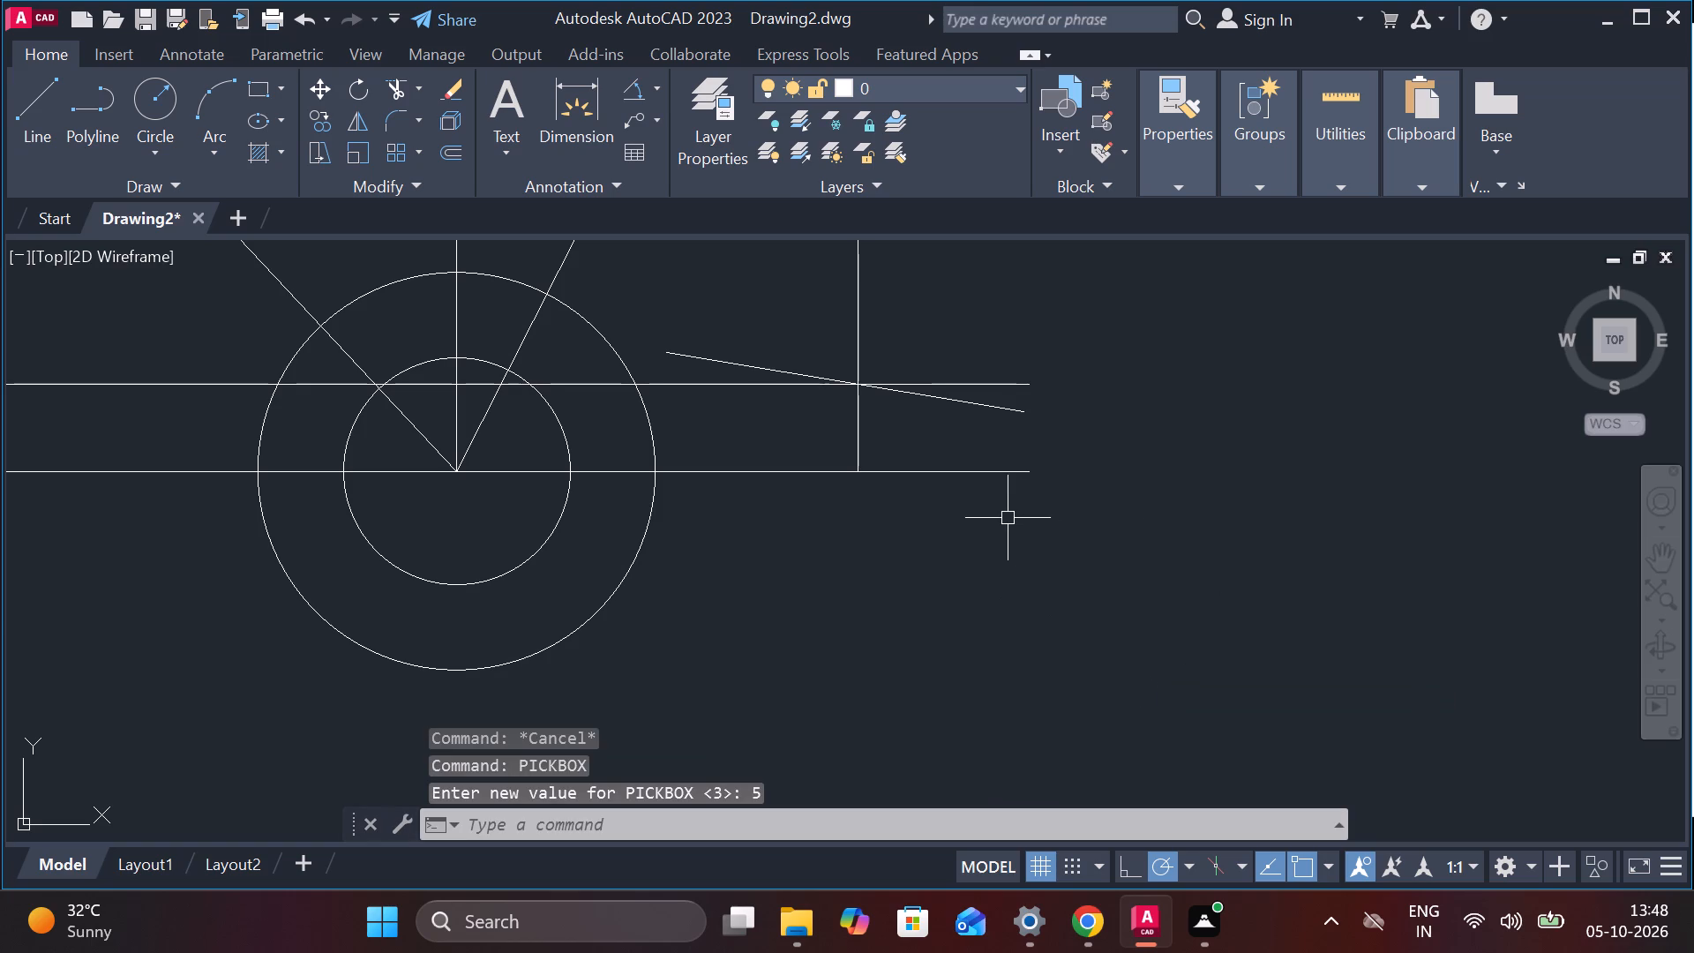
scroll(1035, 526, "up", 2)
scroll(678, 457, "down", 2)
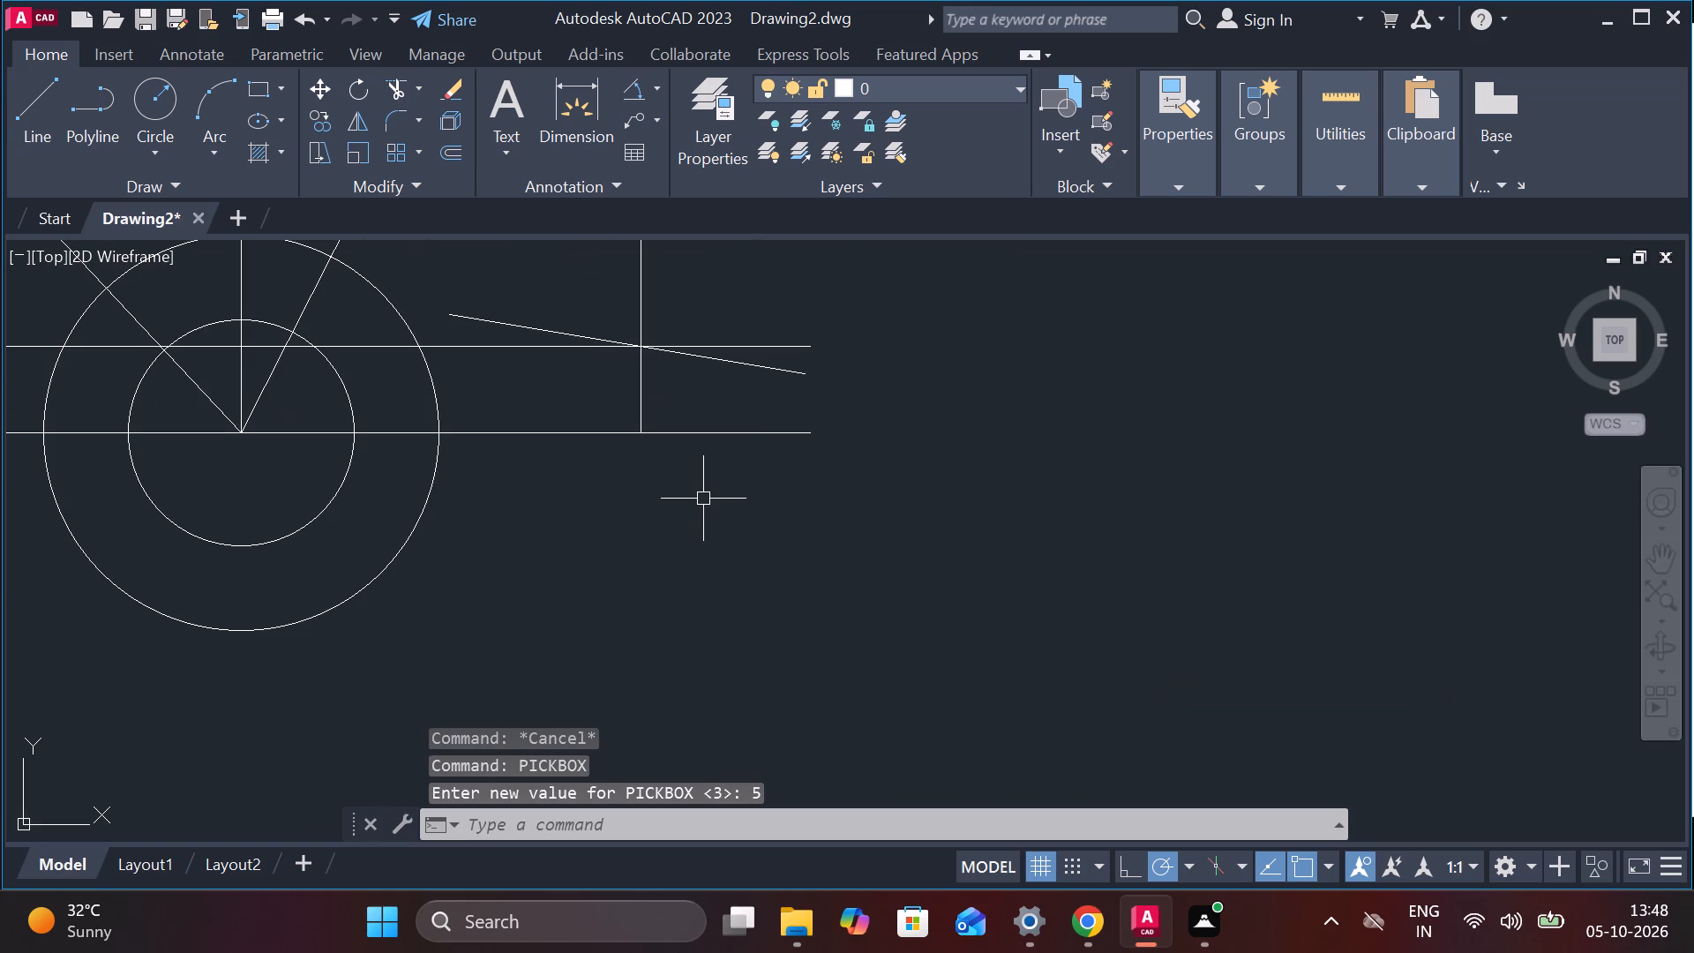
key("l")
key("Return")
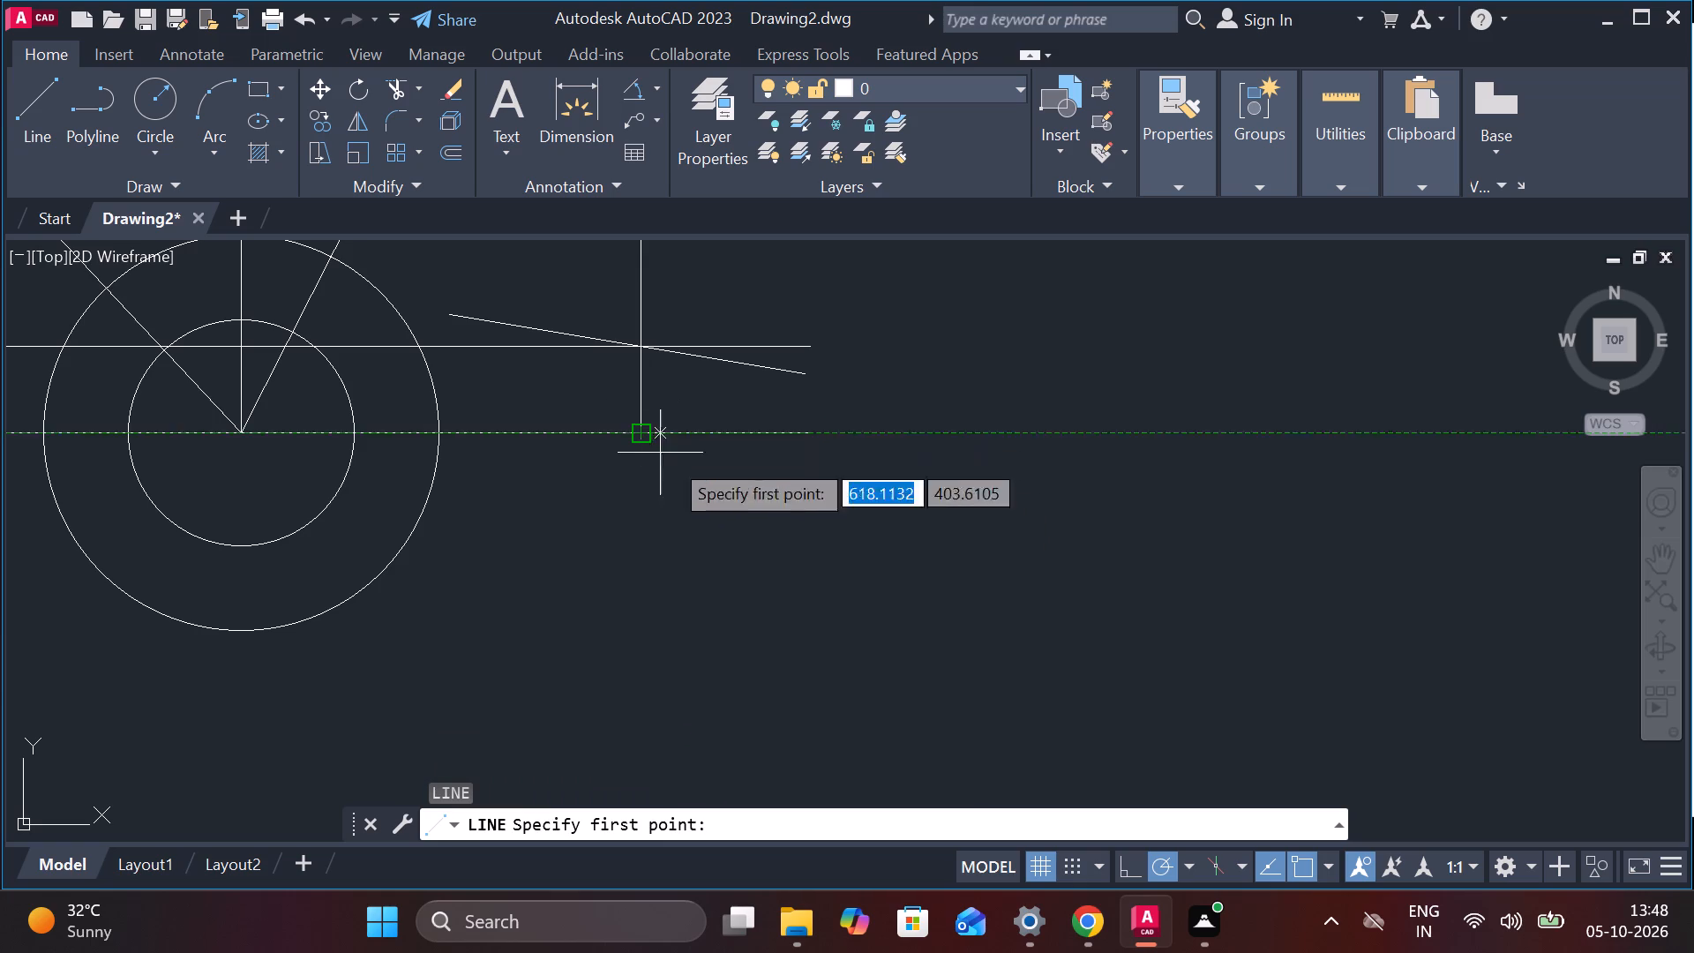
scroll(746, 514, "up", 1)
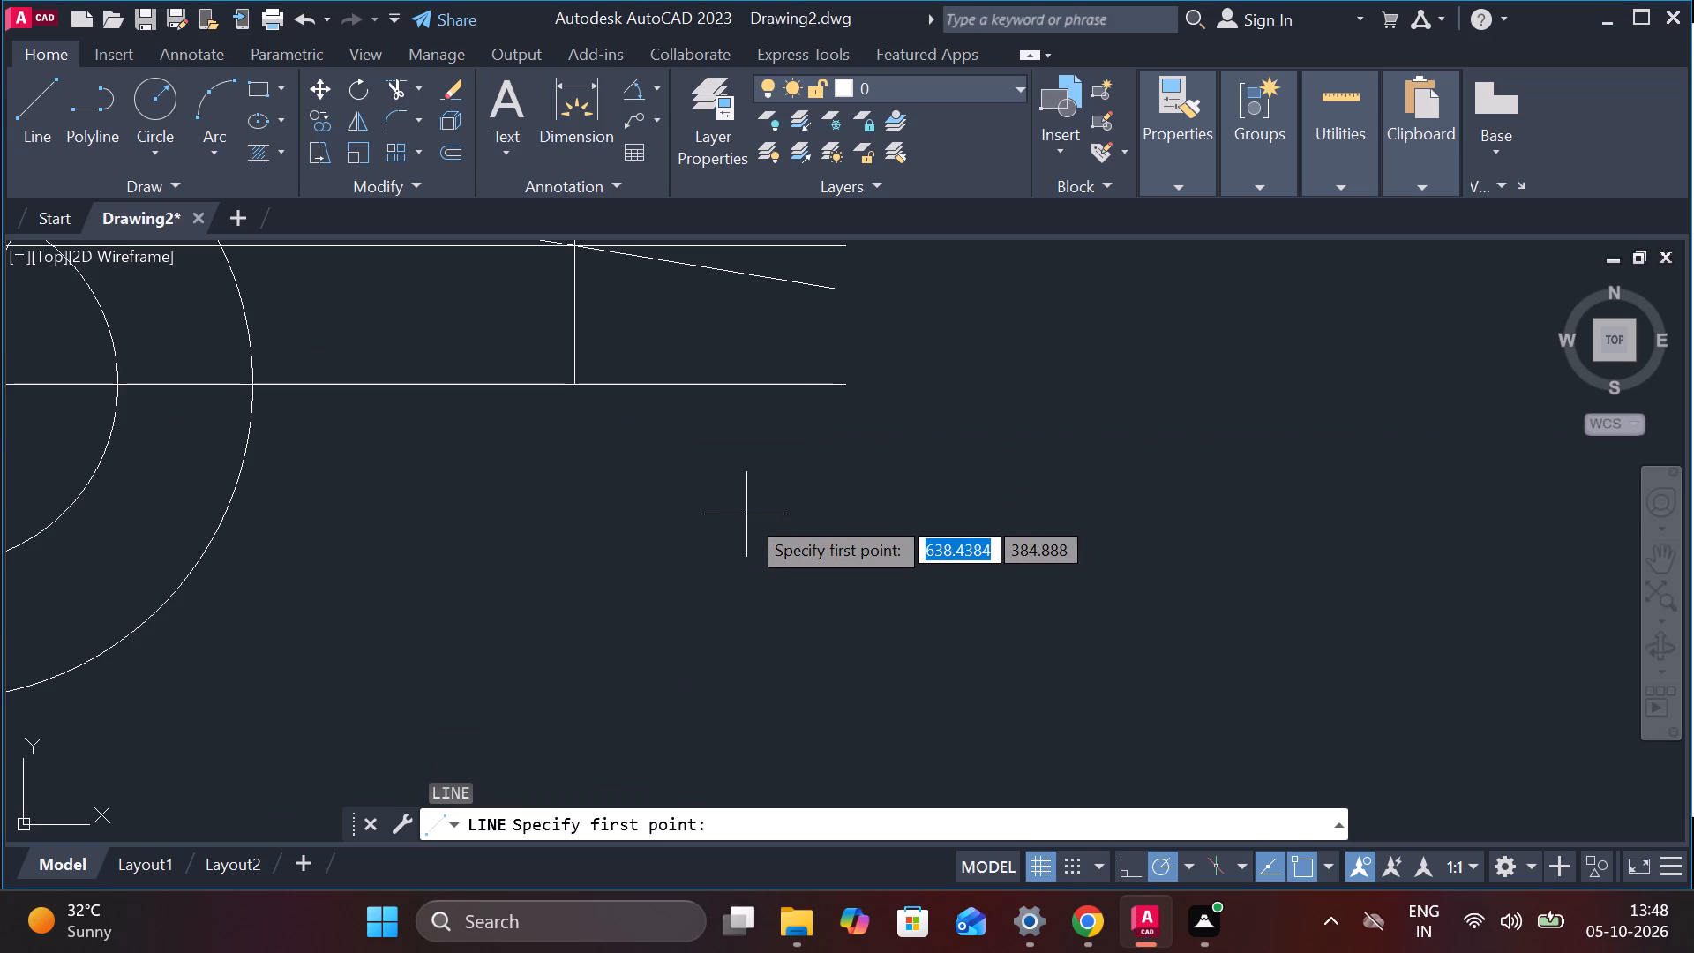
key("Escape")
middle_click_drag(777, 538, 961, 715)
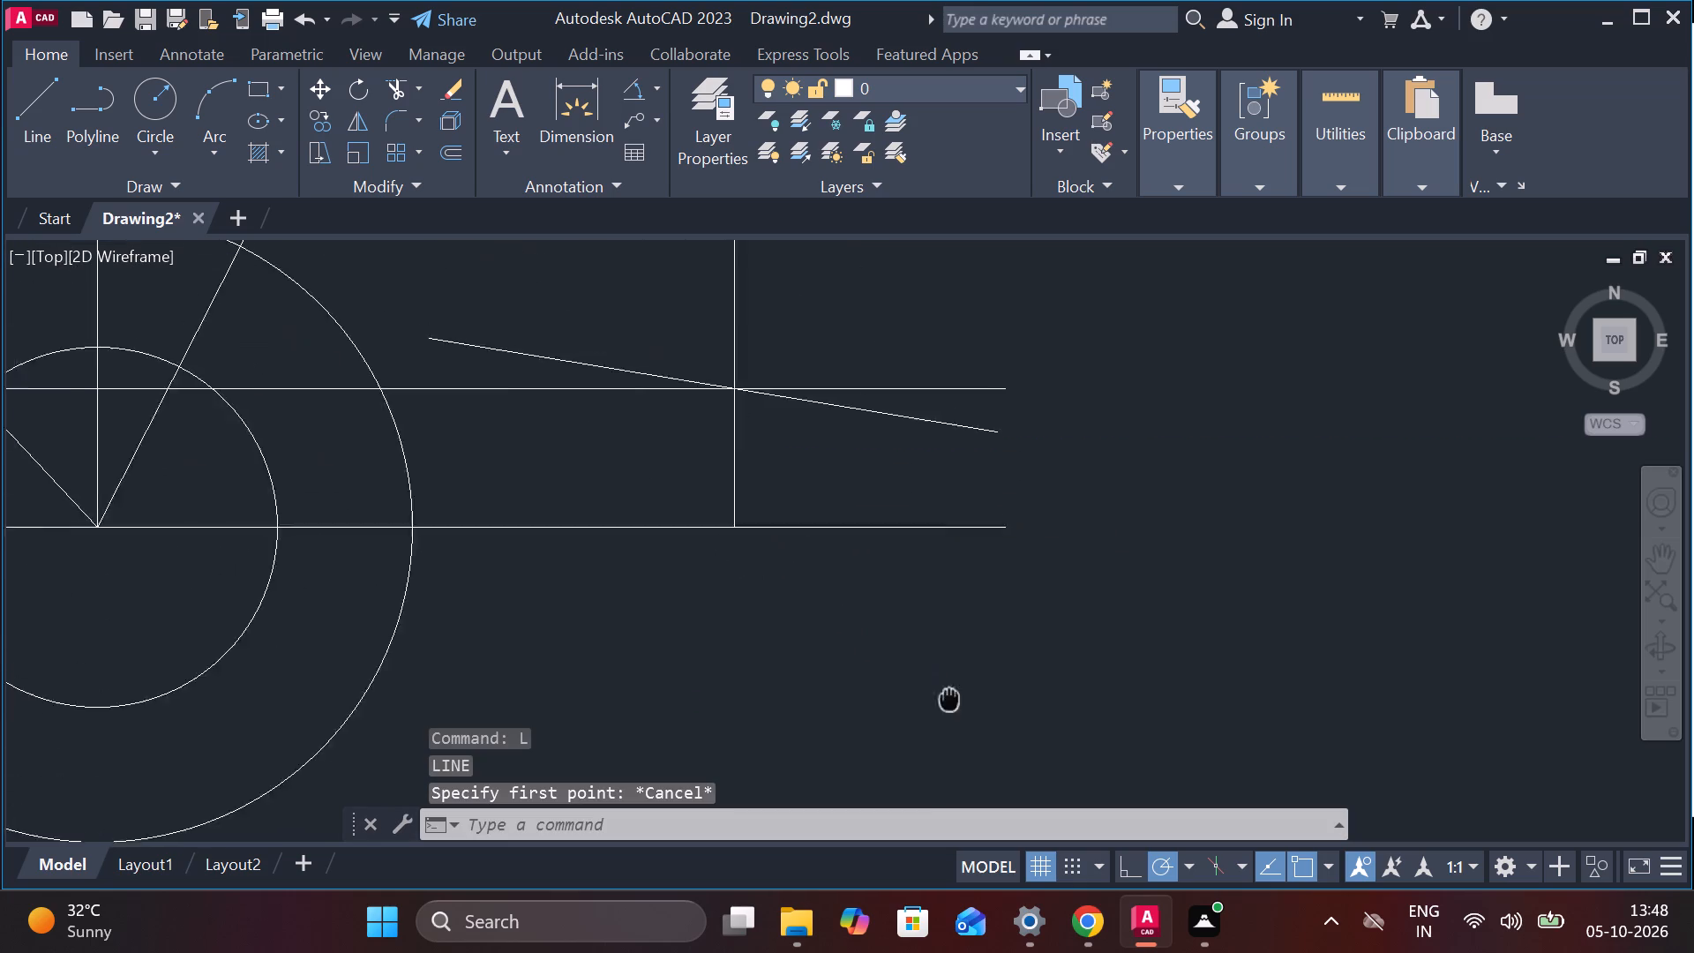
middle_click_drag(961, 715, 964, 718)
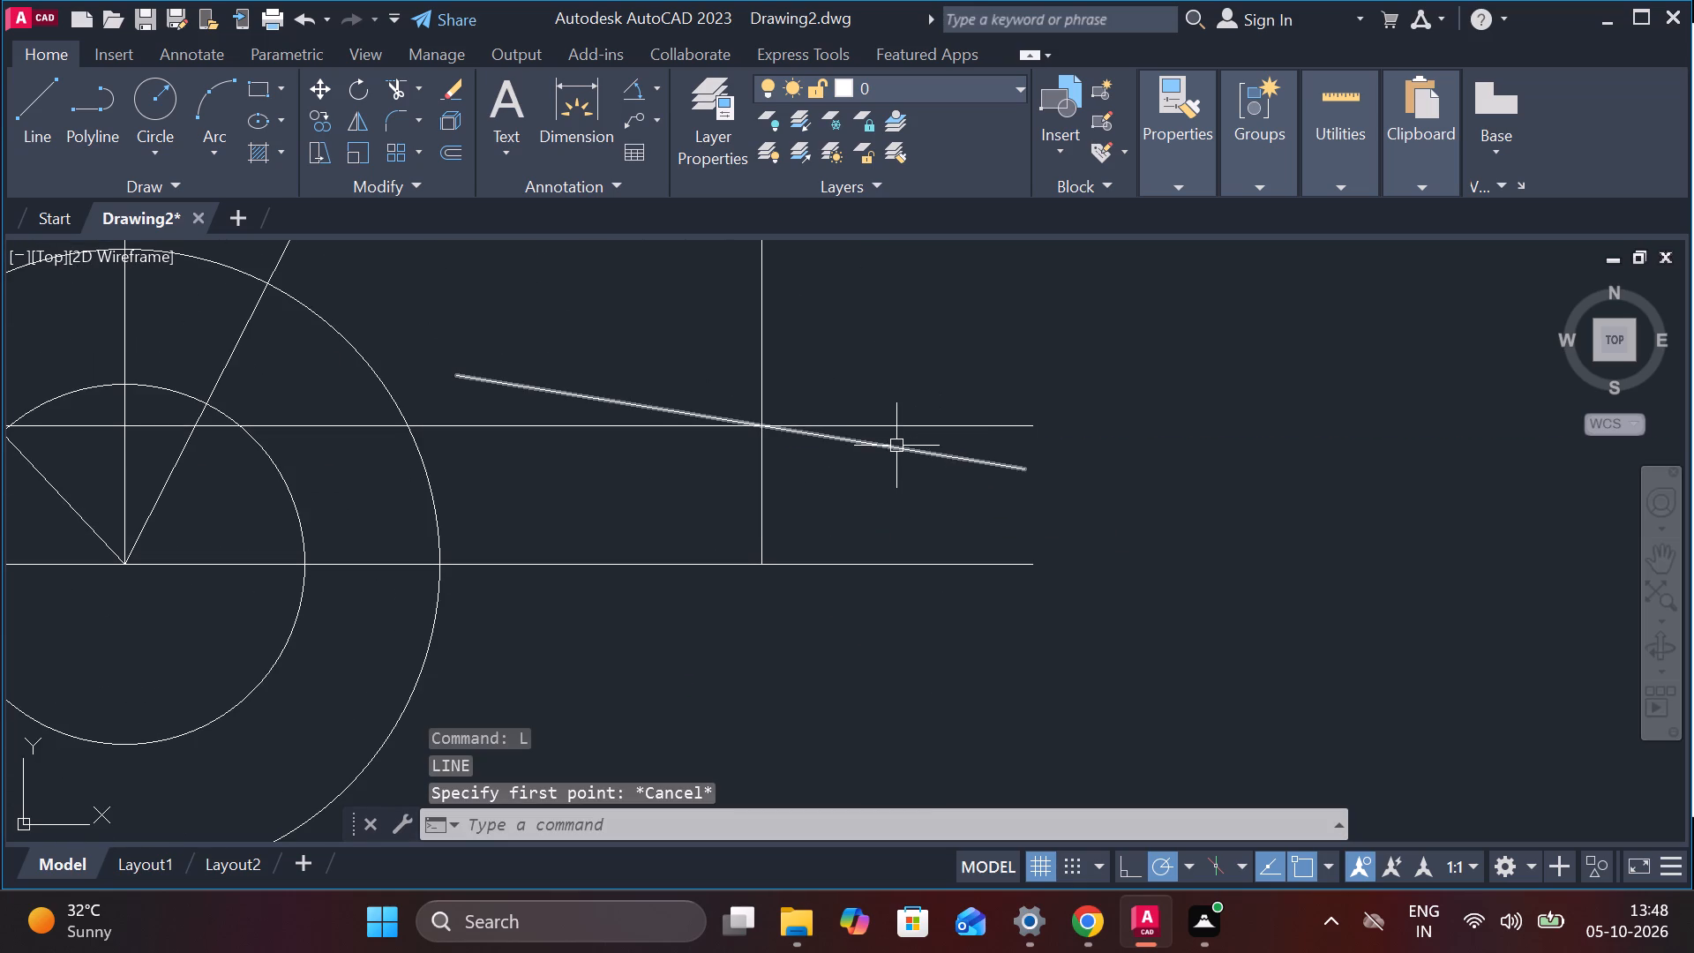
Lengthen the sloping line from its lower end, extending it along its own direction well past the horizontal centre line's end.
left_click(896, 446)
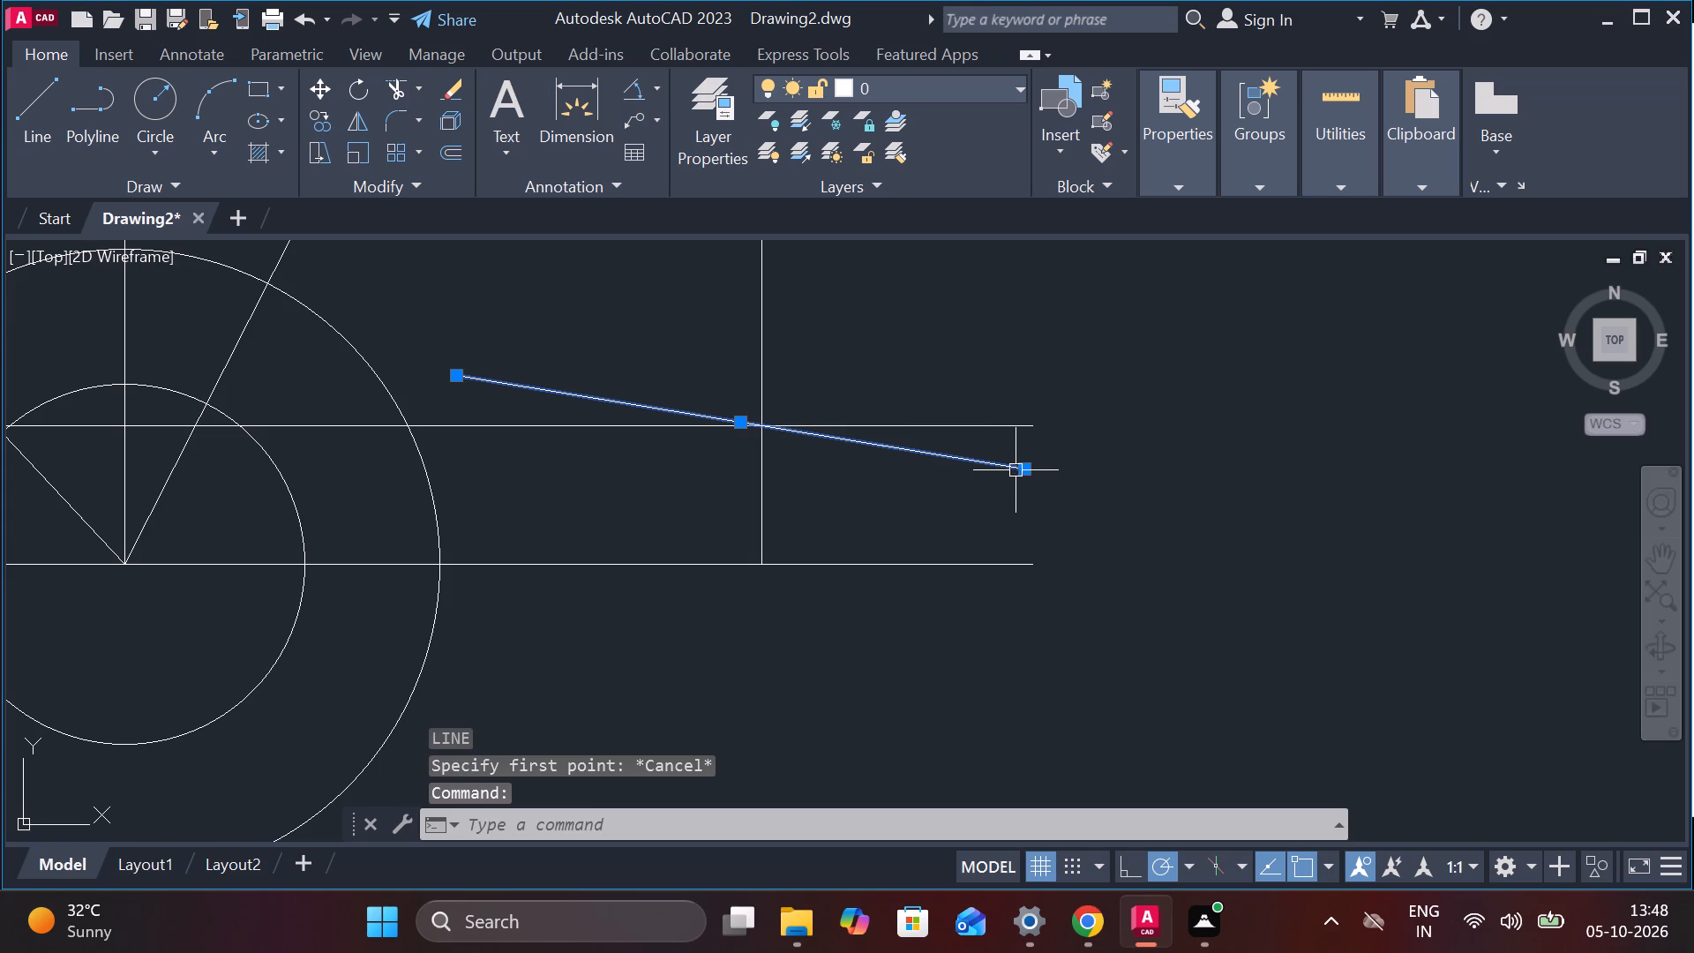
left_click(1113, 539)
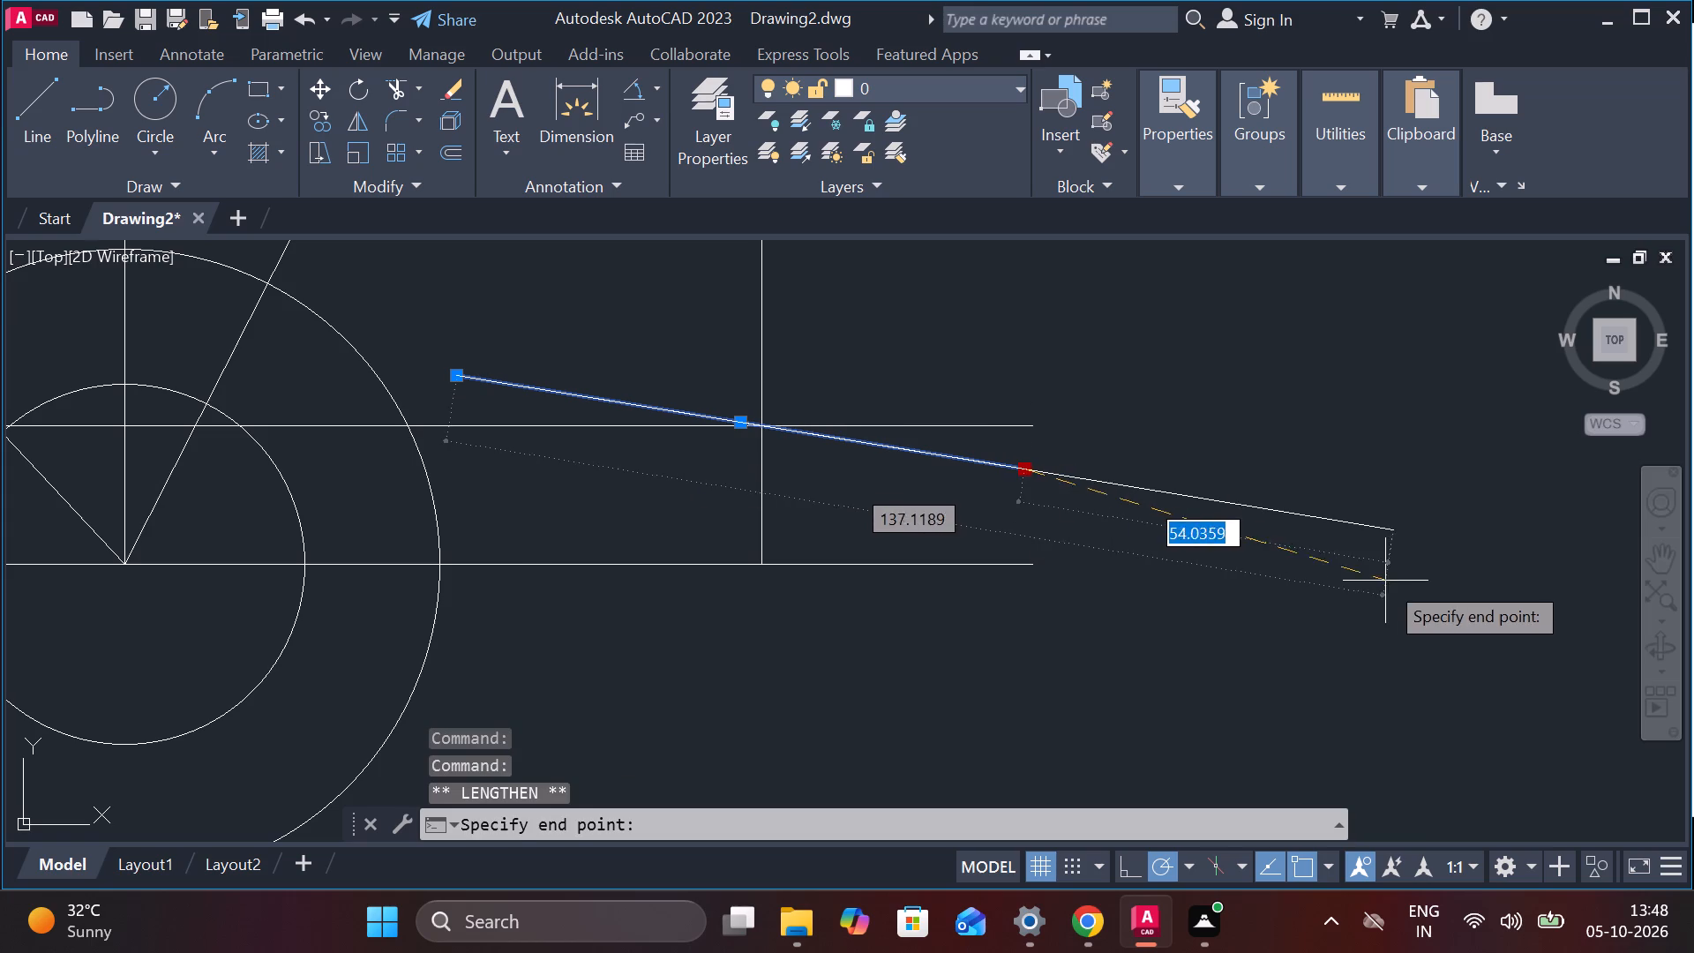
left_click(1420, 572)
key("Escape")
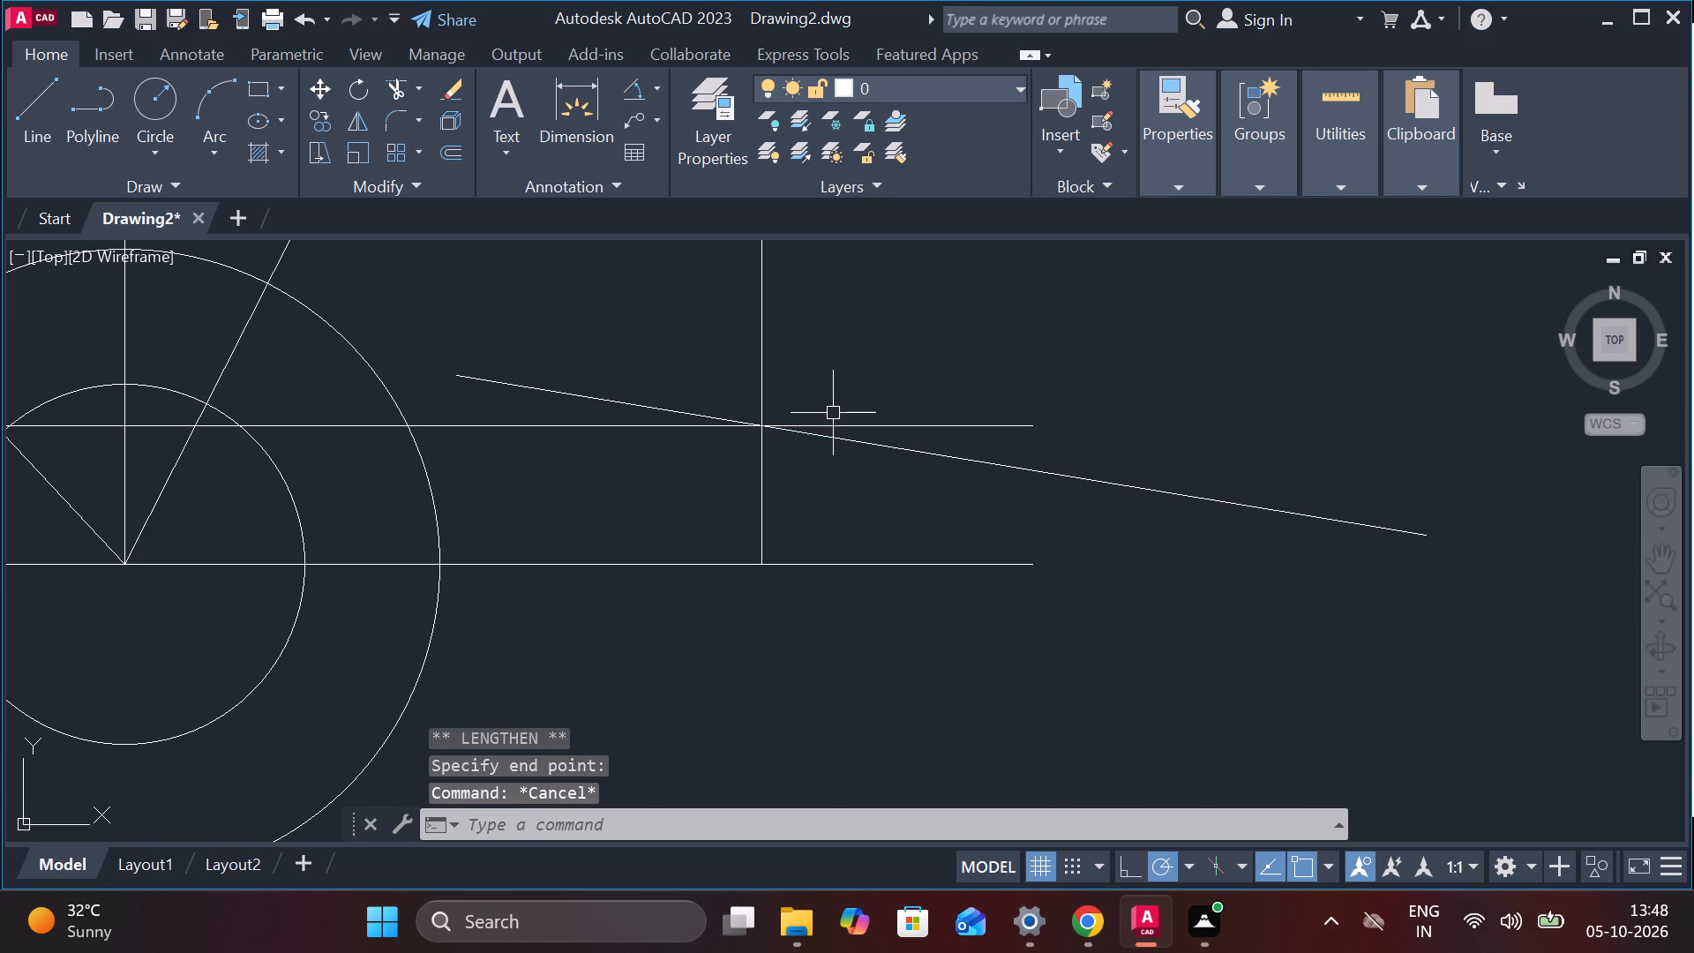
Erase the upper horizontal offset line that crosses the sloping line.
scroll(806, 381, "up", 1)
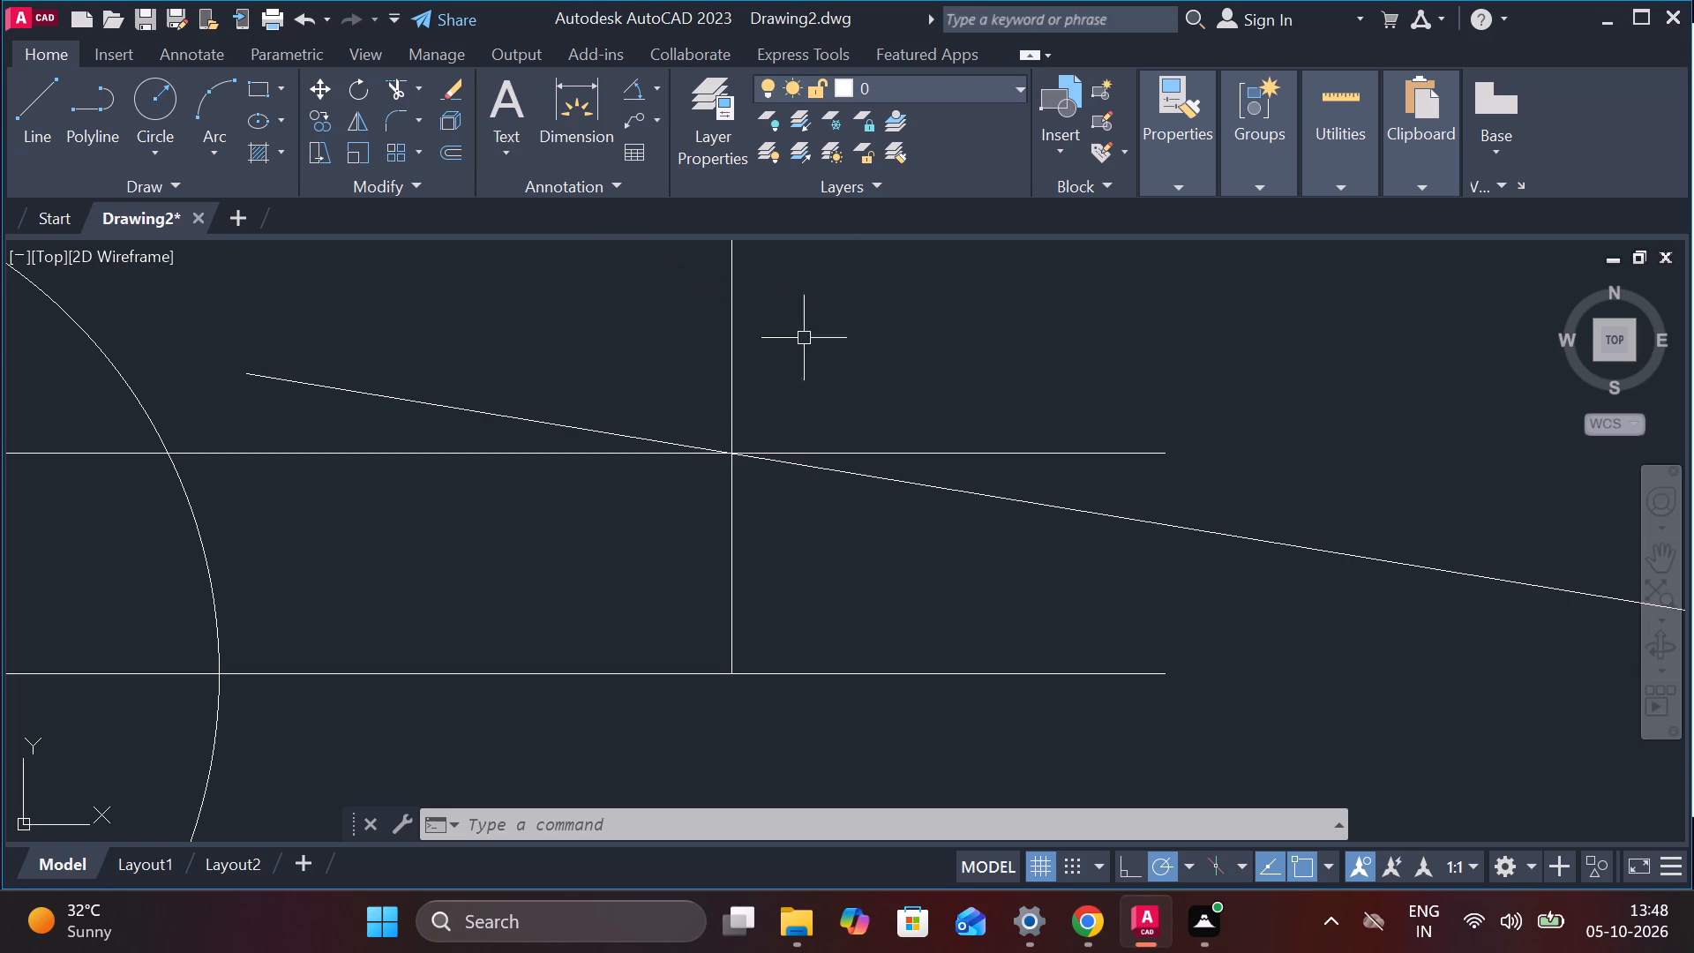
left_click(567, 453)
key("e")
key("Return")
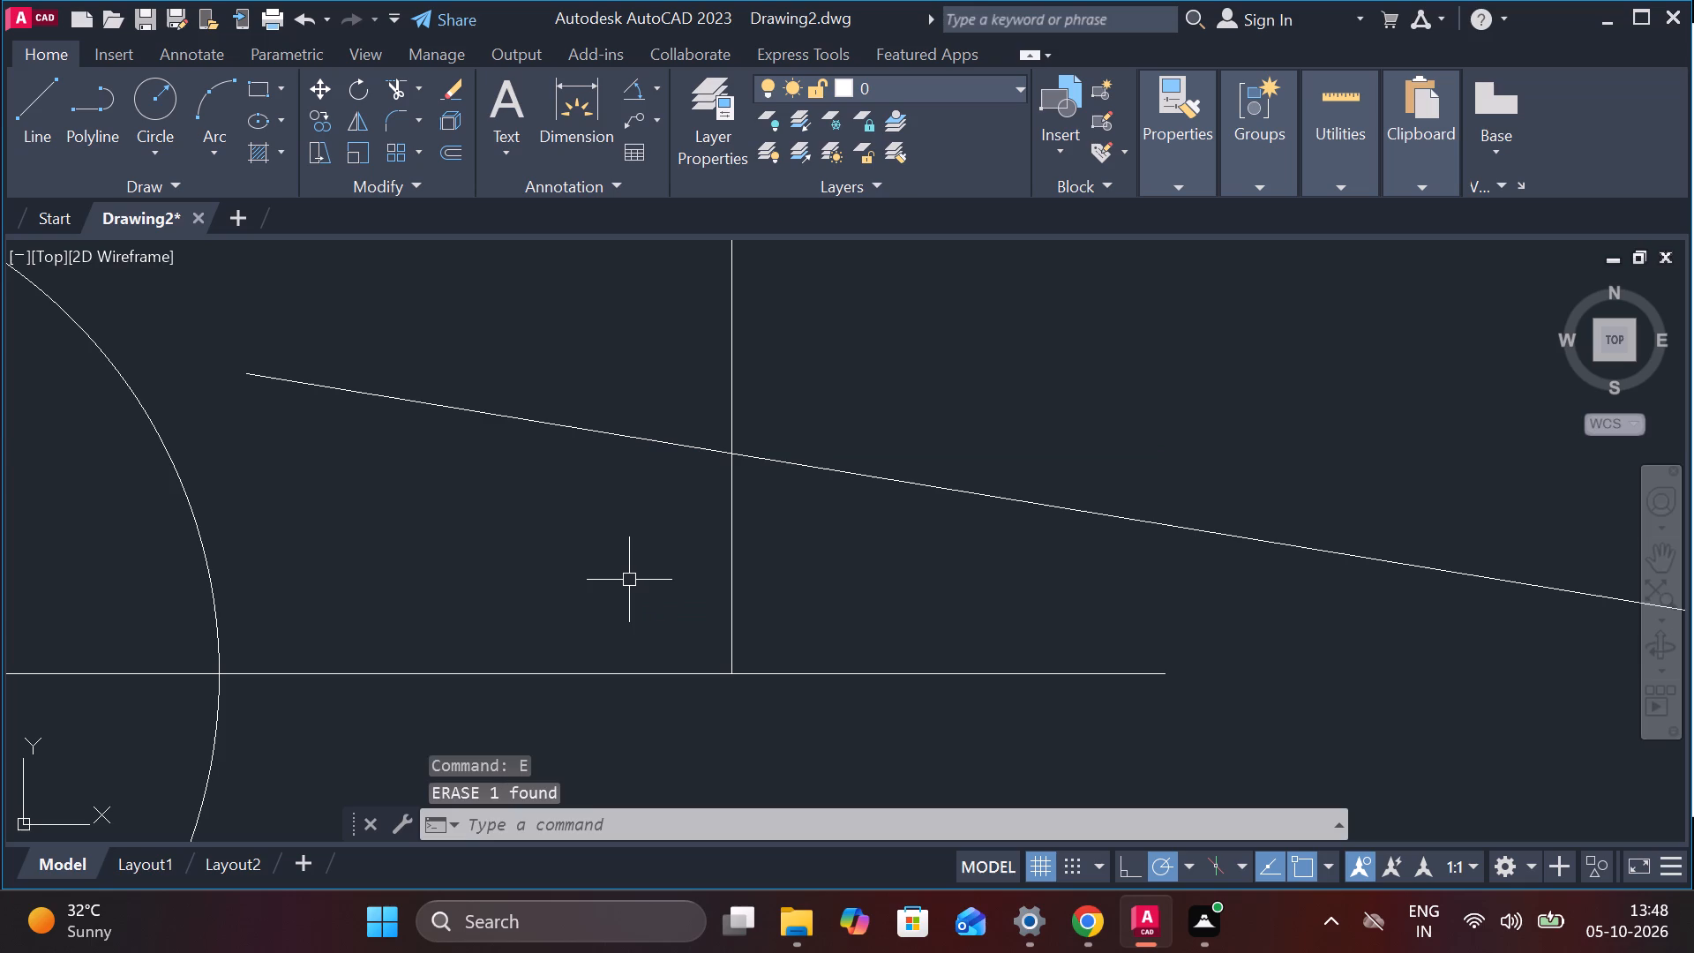
Draw a circle of radius 16 centred where the sloping line crosses the vertical offset line.
scroll(629, 455, "down", 3)
scroll(704, 440, "up", 1)
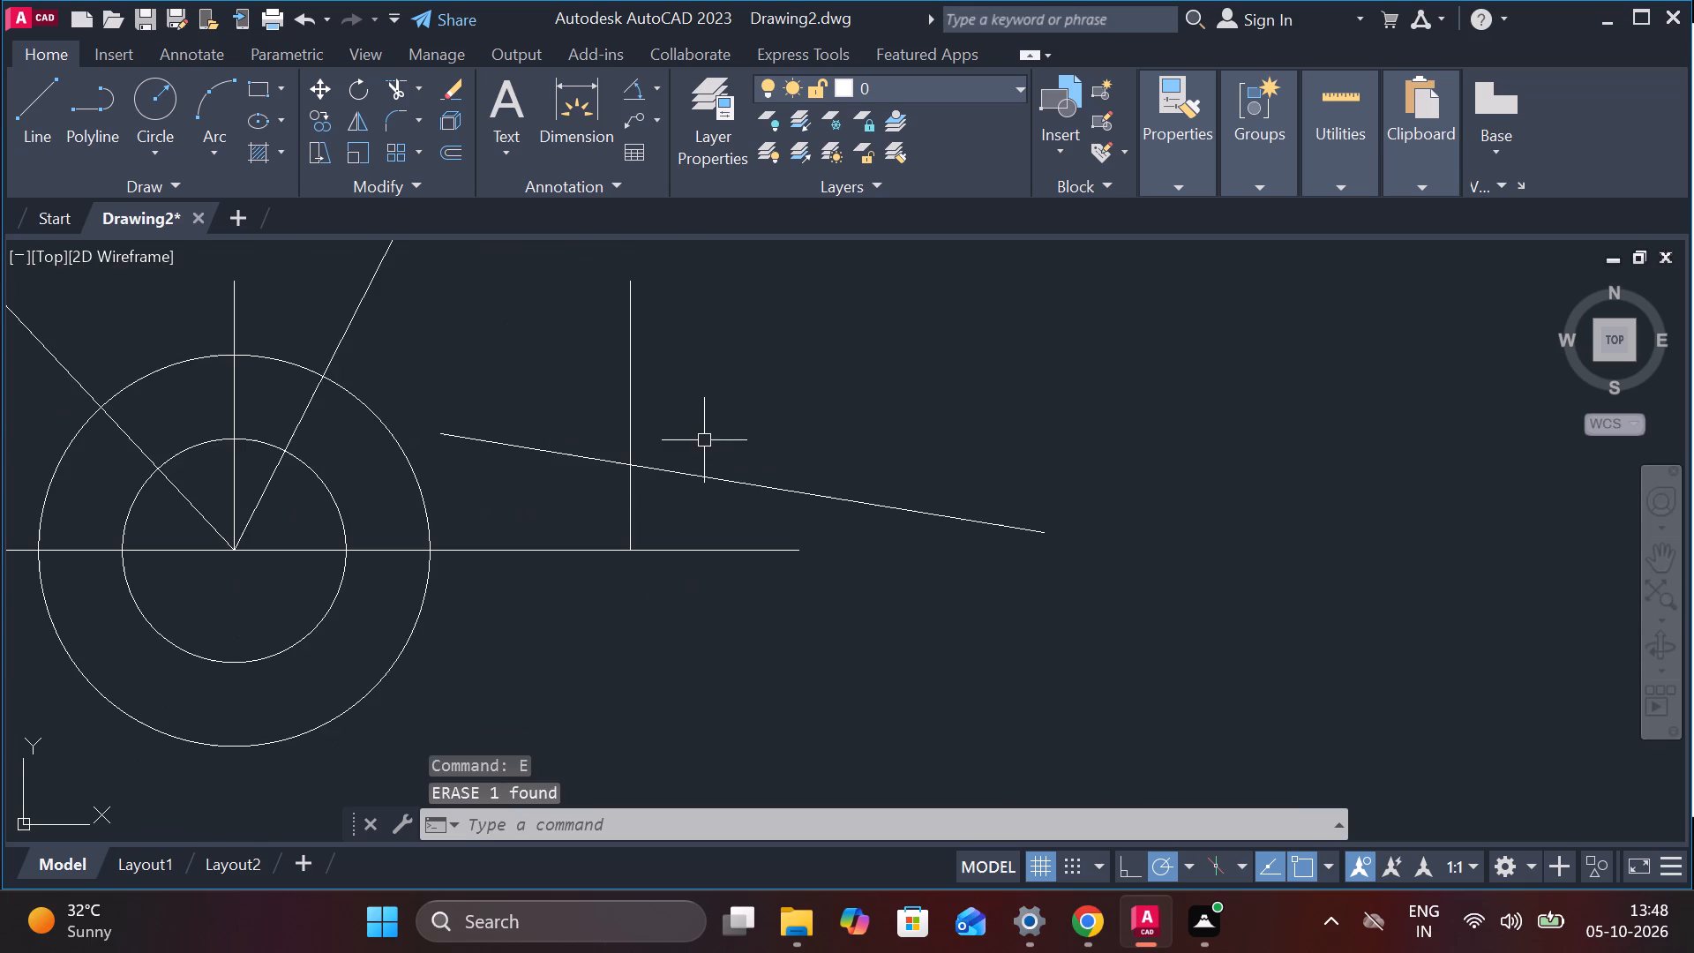
scroll(649, 429, "up", 1)
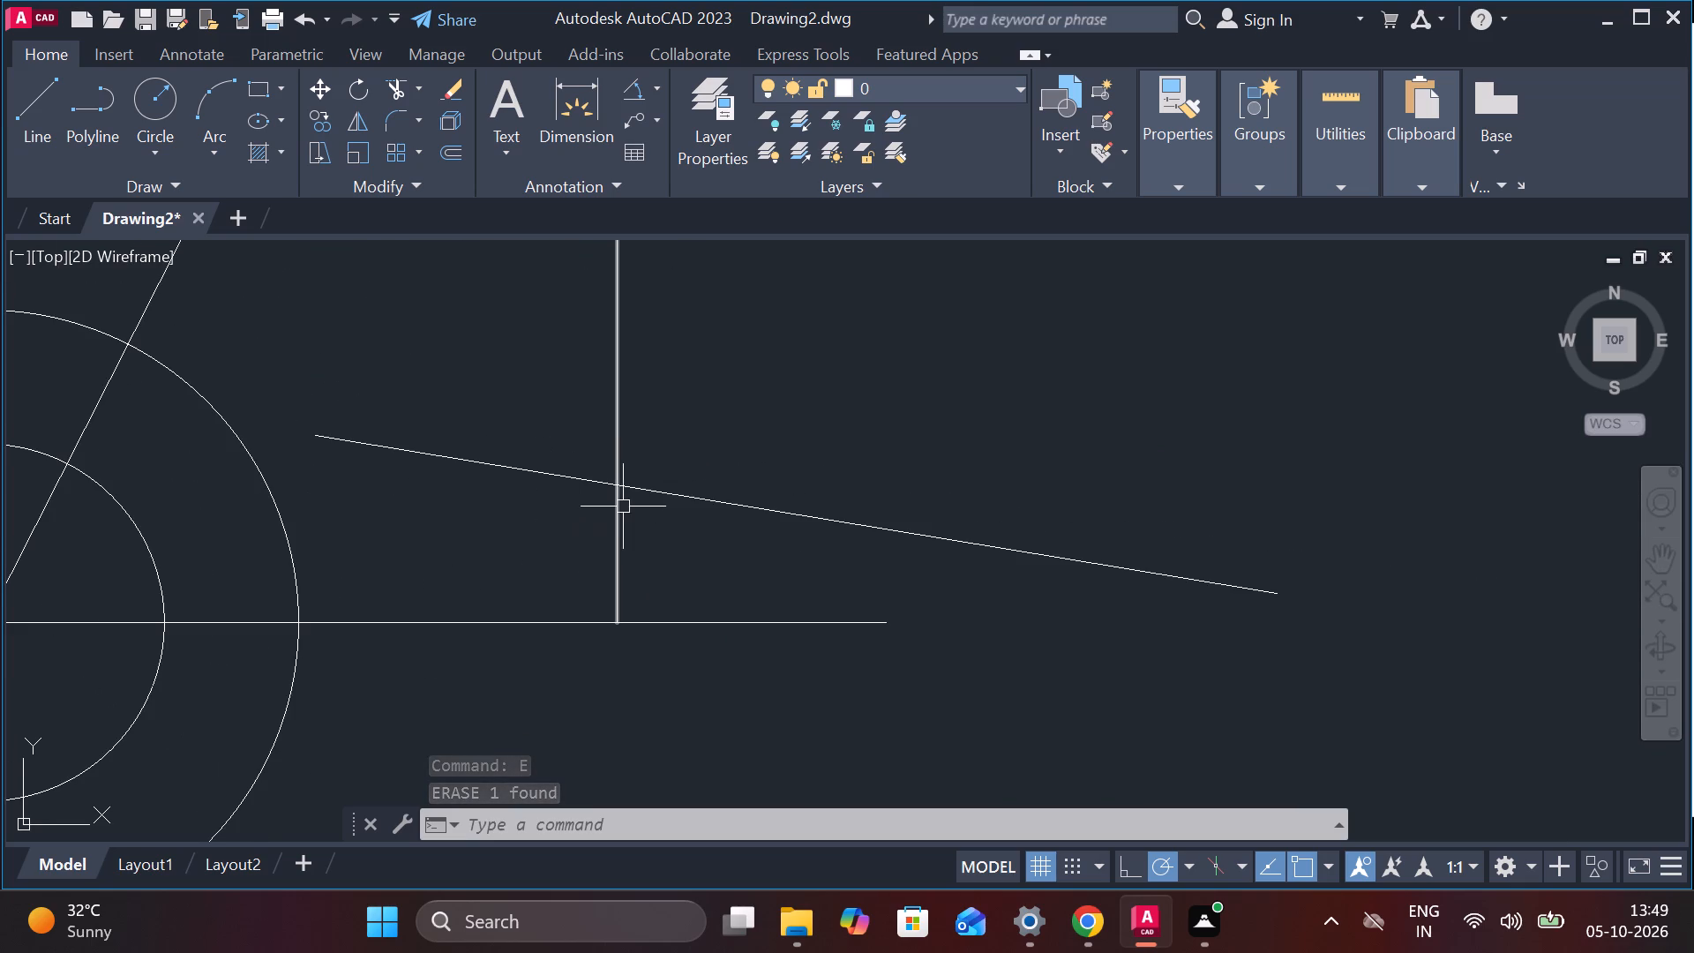
left_click(158, 149)
left_click(147, 110)
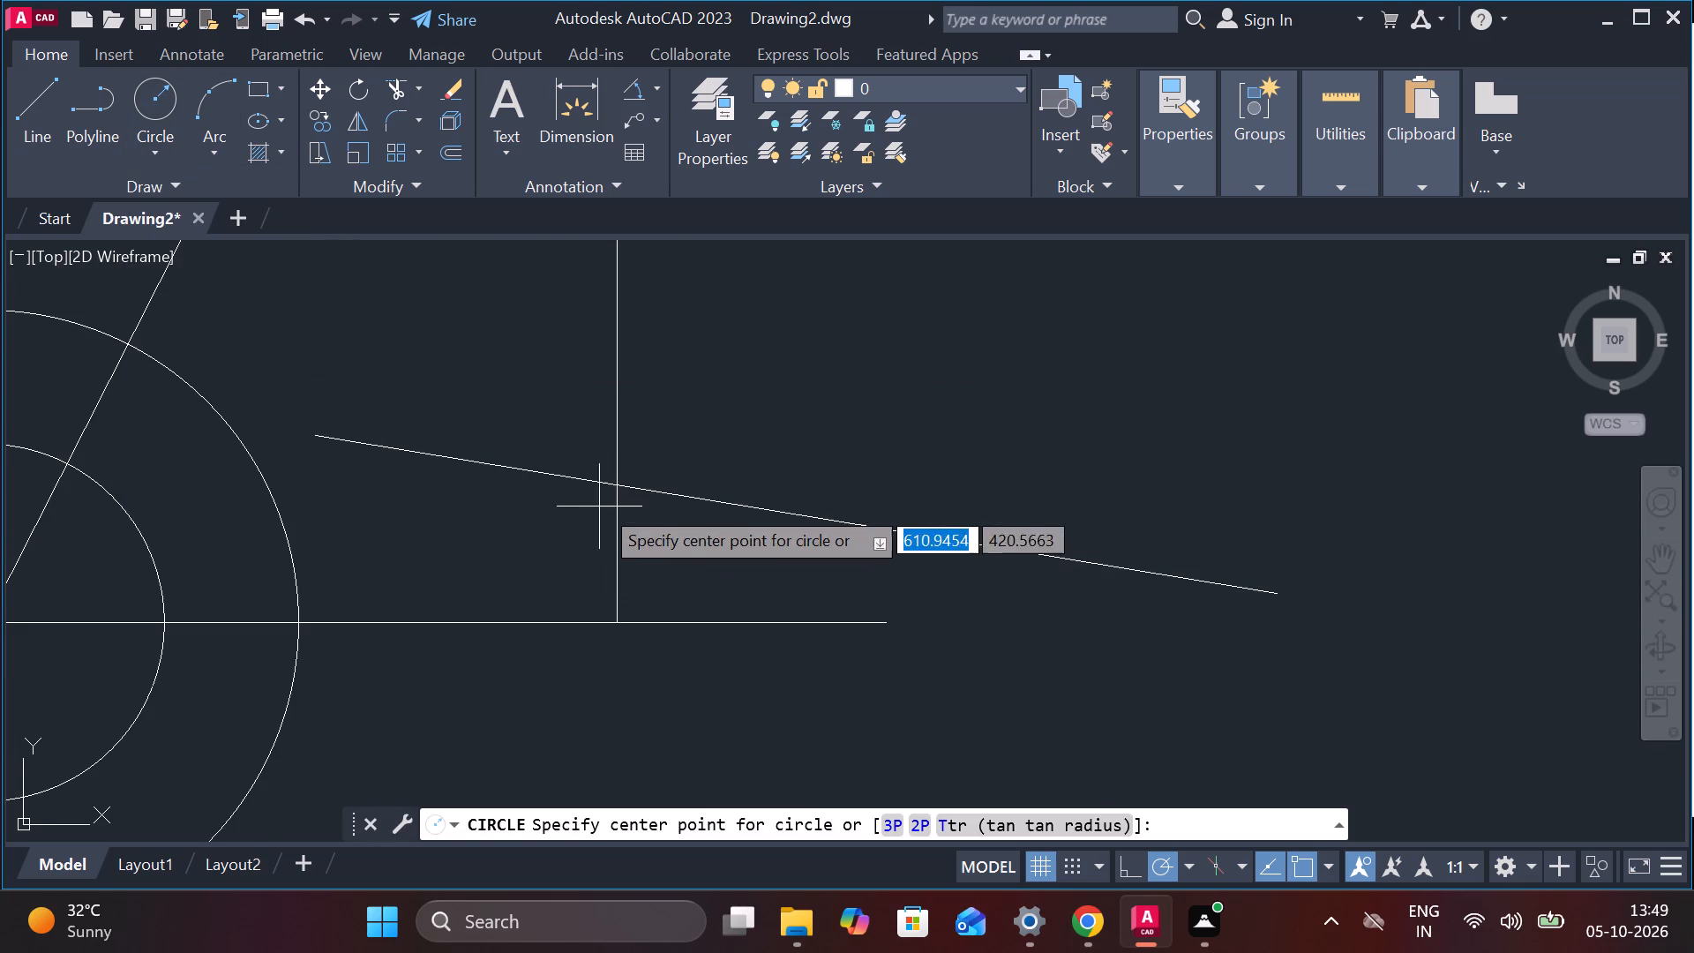
left_click(615, 485)
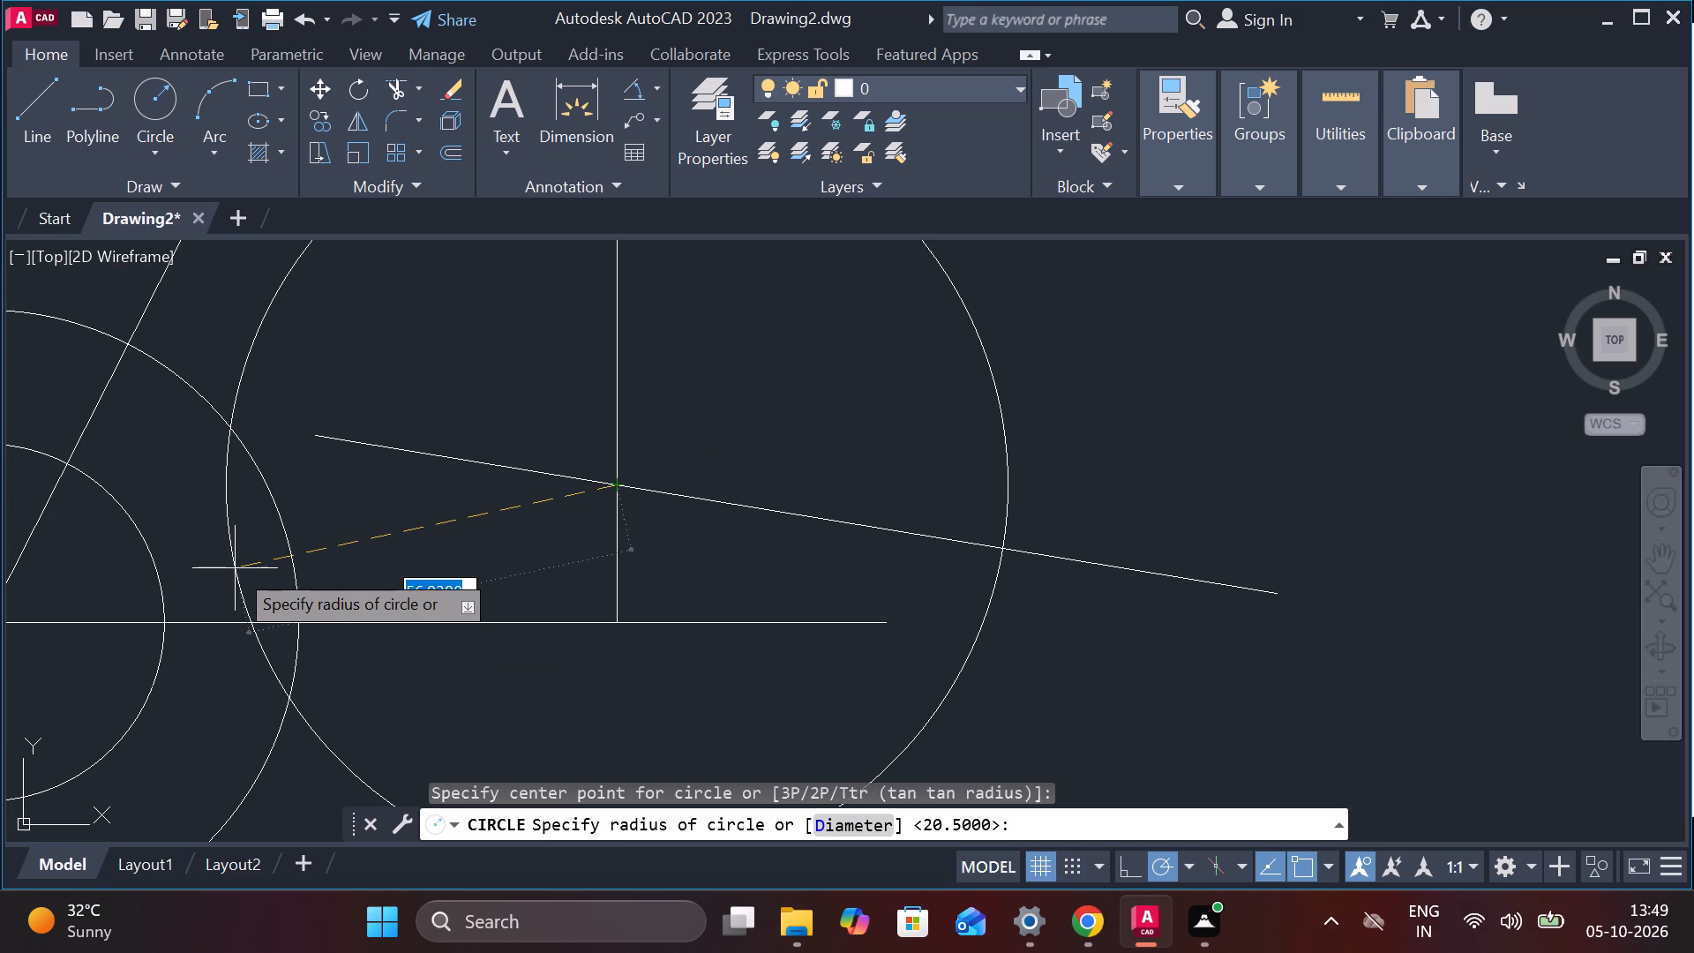
type("16")
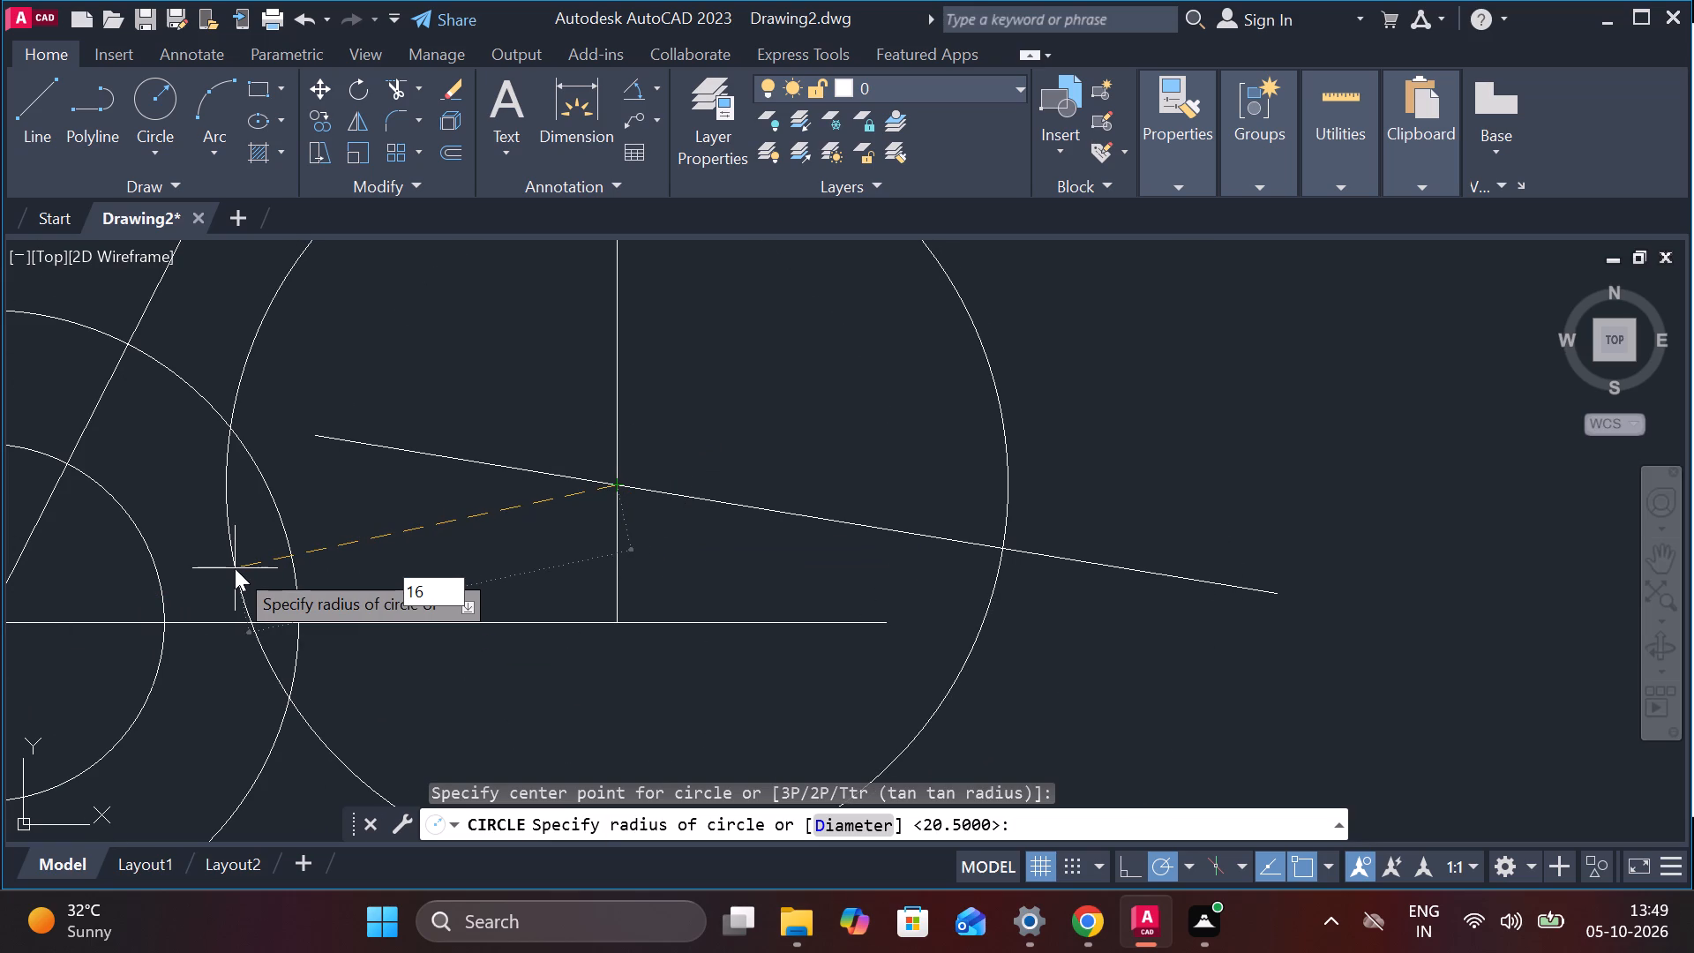
key("Return")
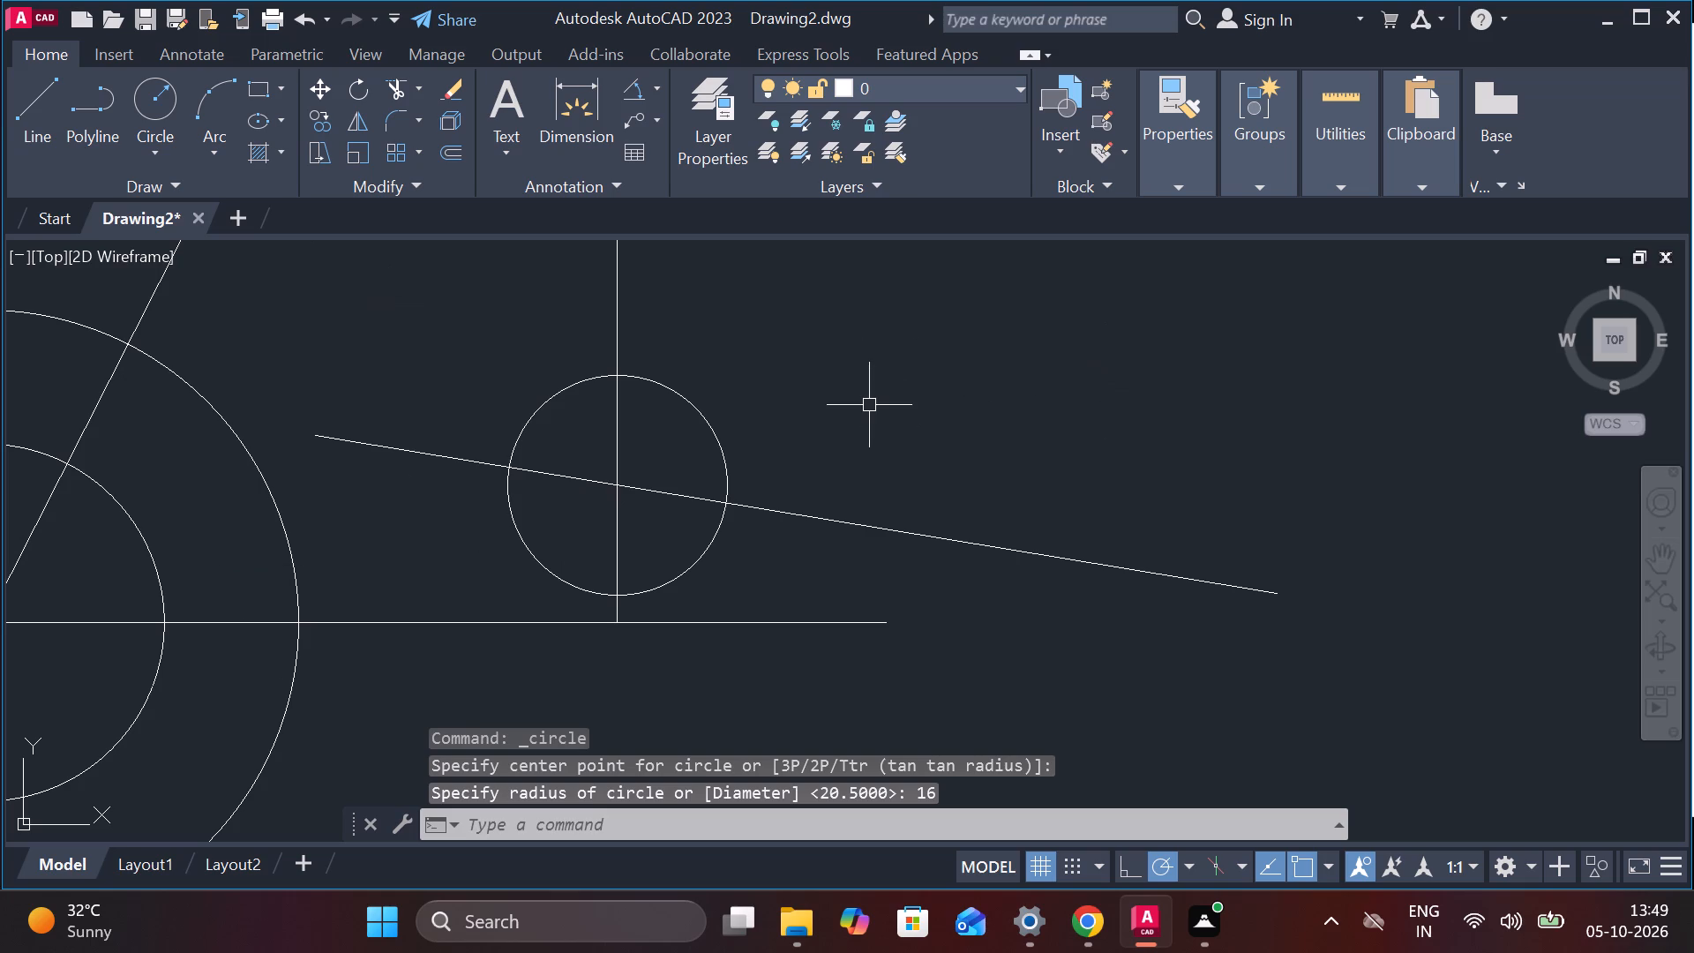
Copy the radius 16 circle from its centre by 75 down along the sloping line.
type("CO")
key("Return")
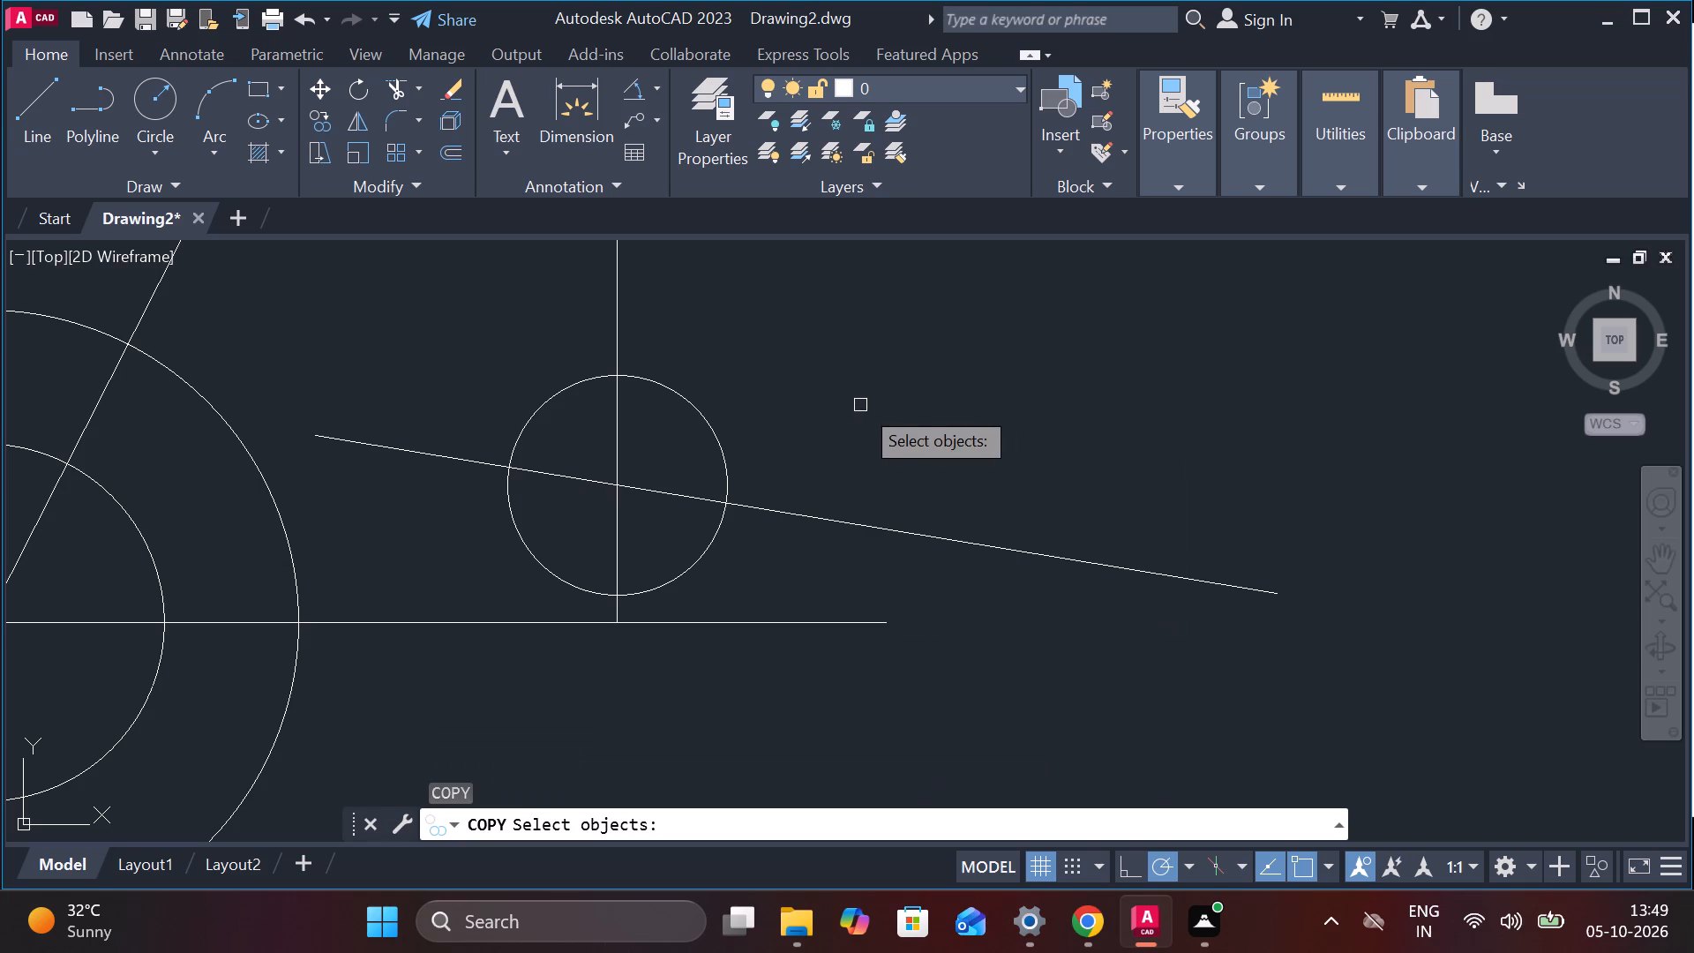
left_click(712, 430)
key("Return")
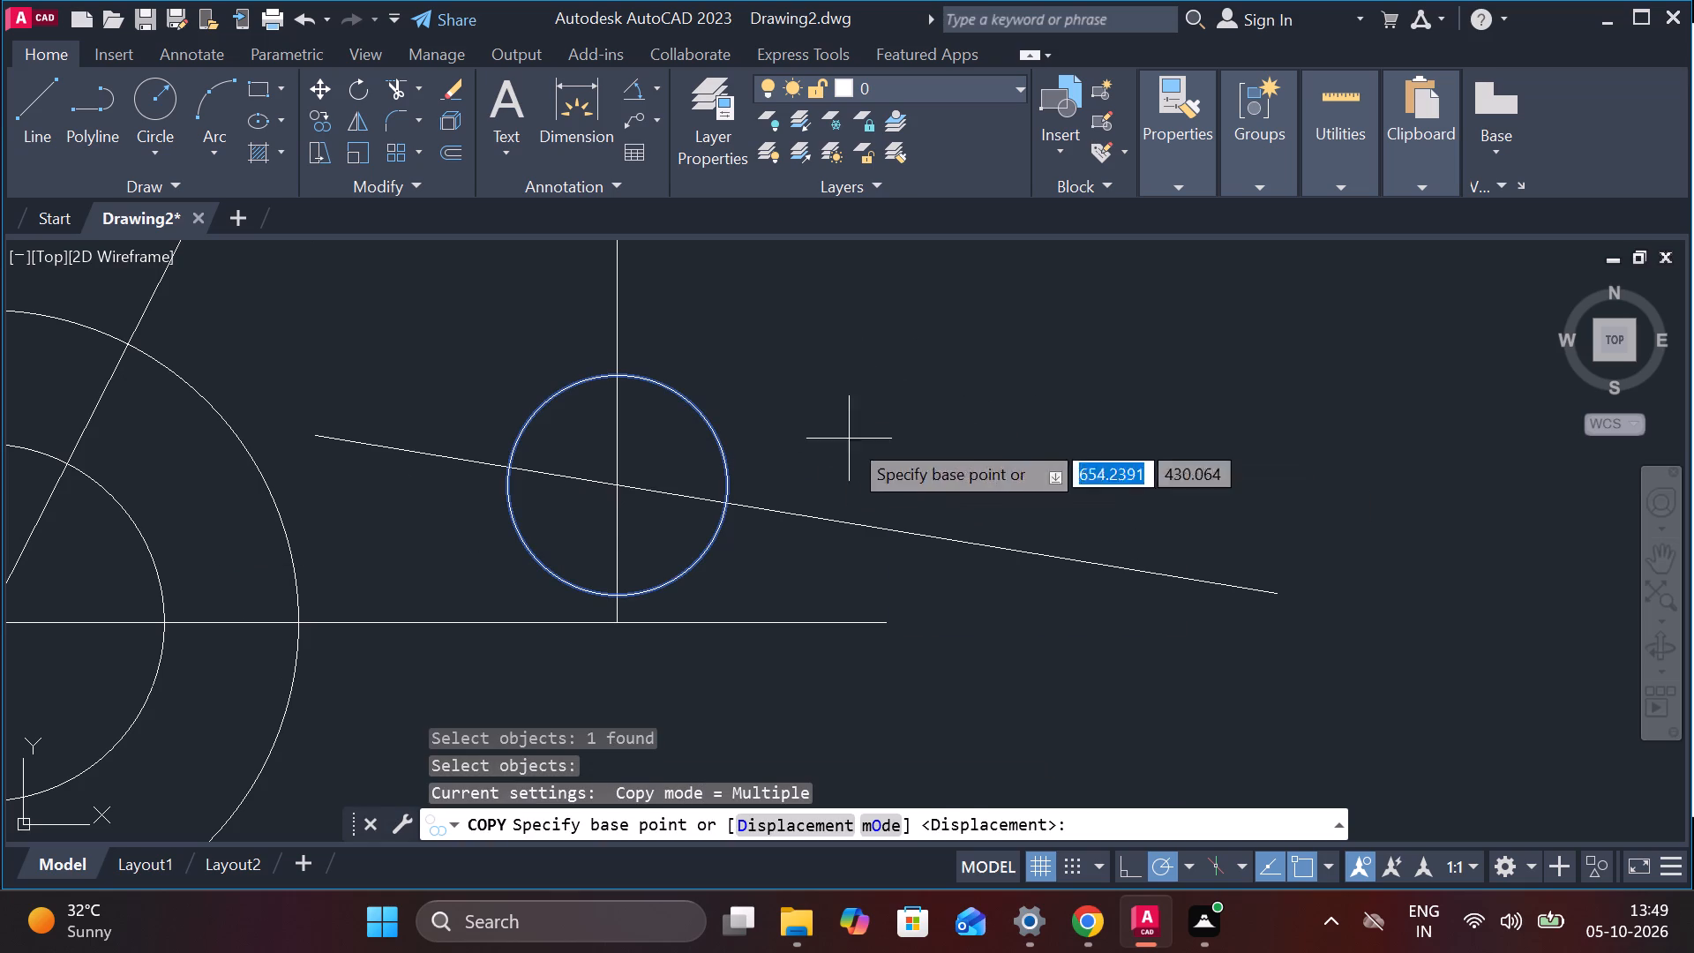
left_click(614, 485)
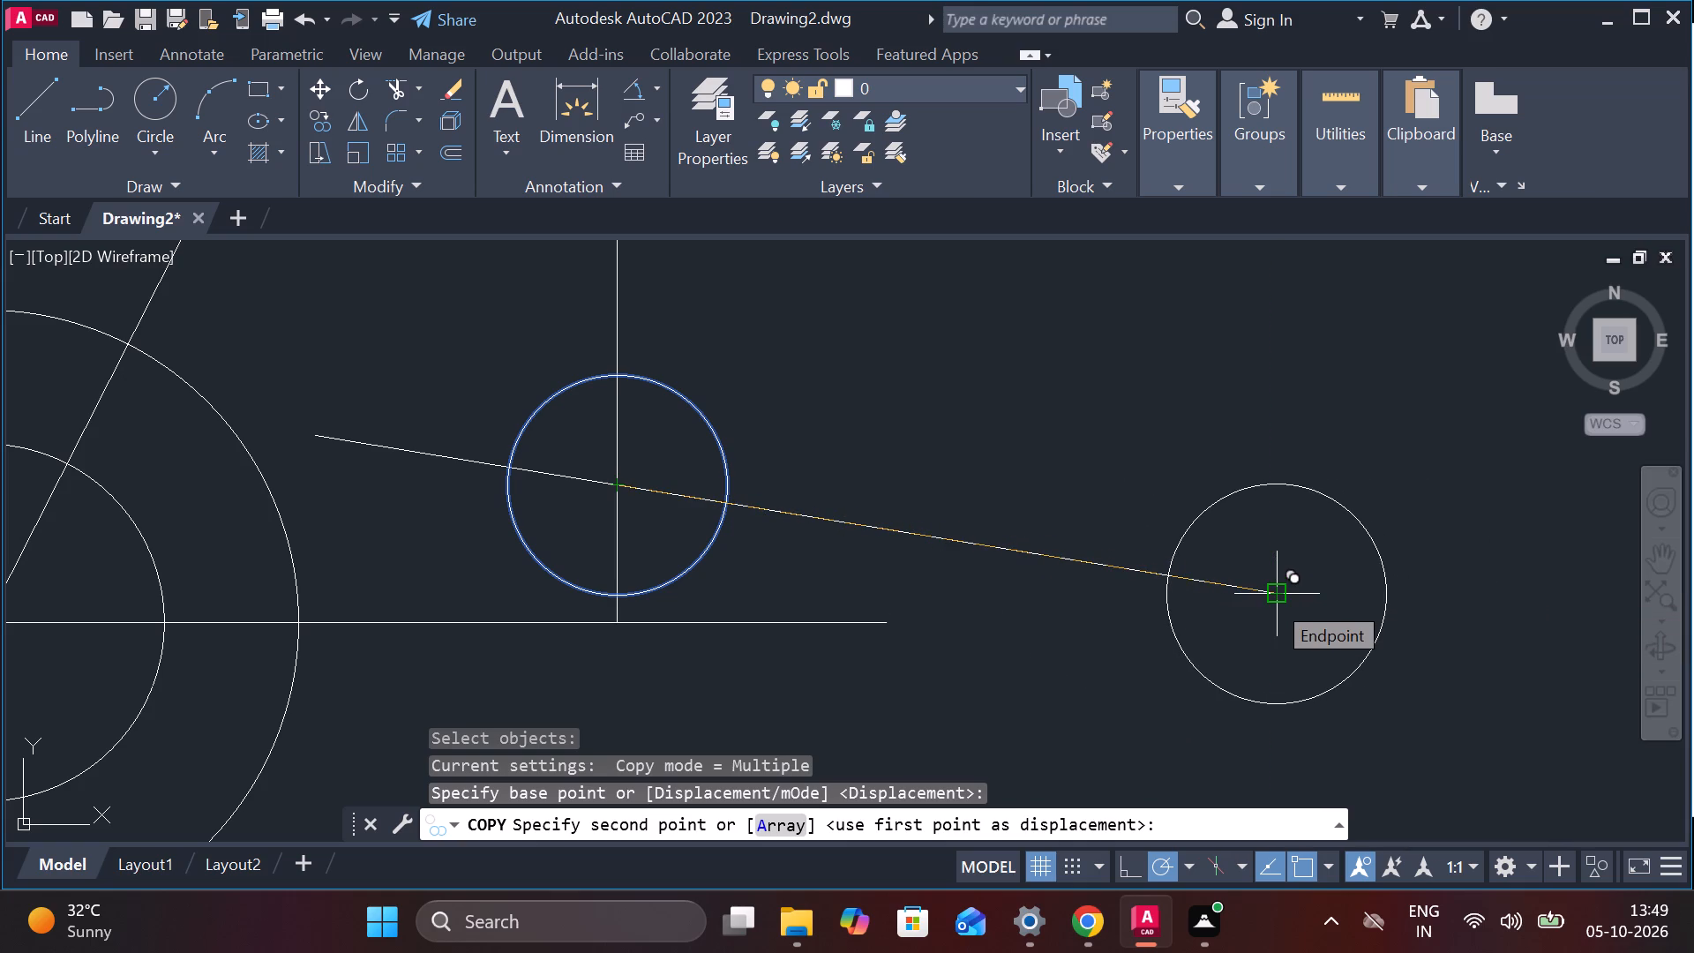
type("75")
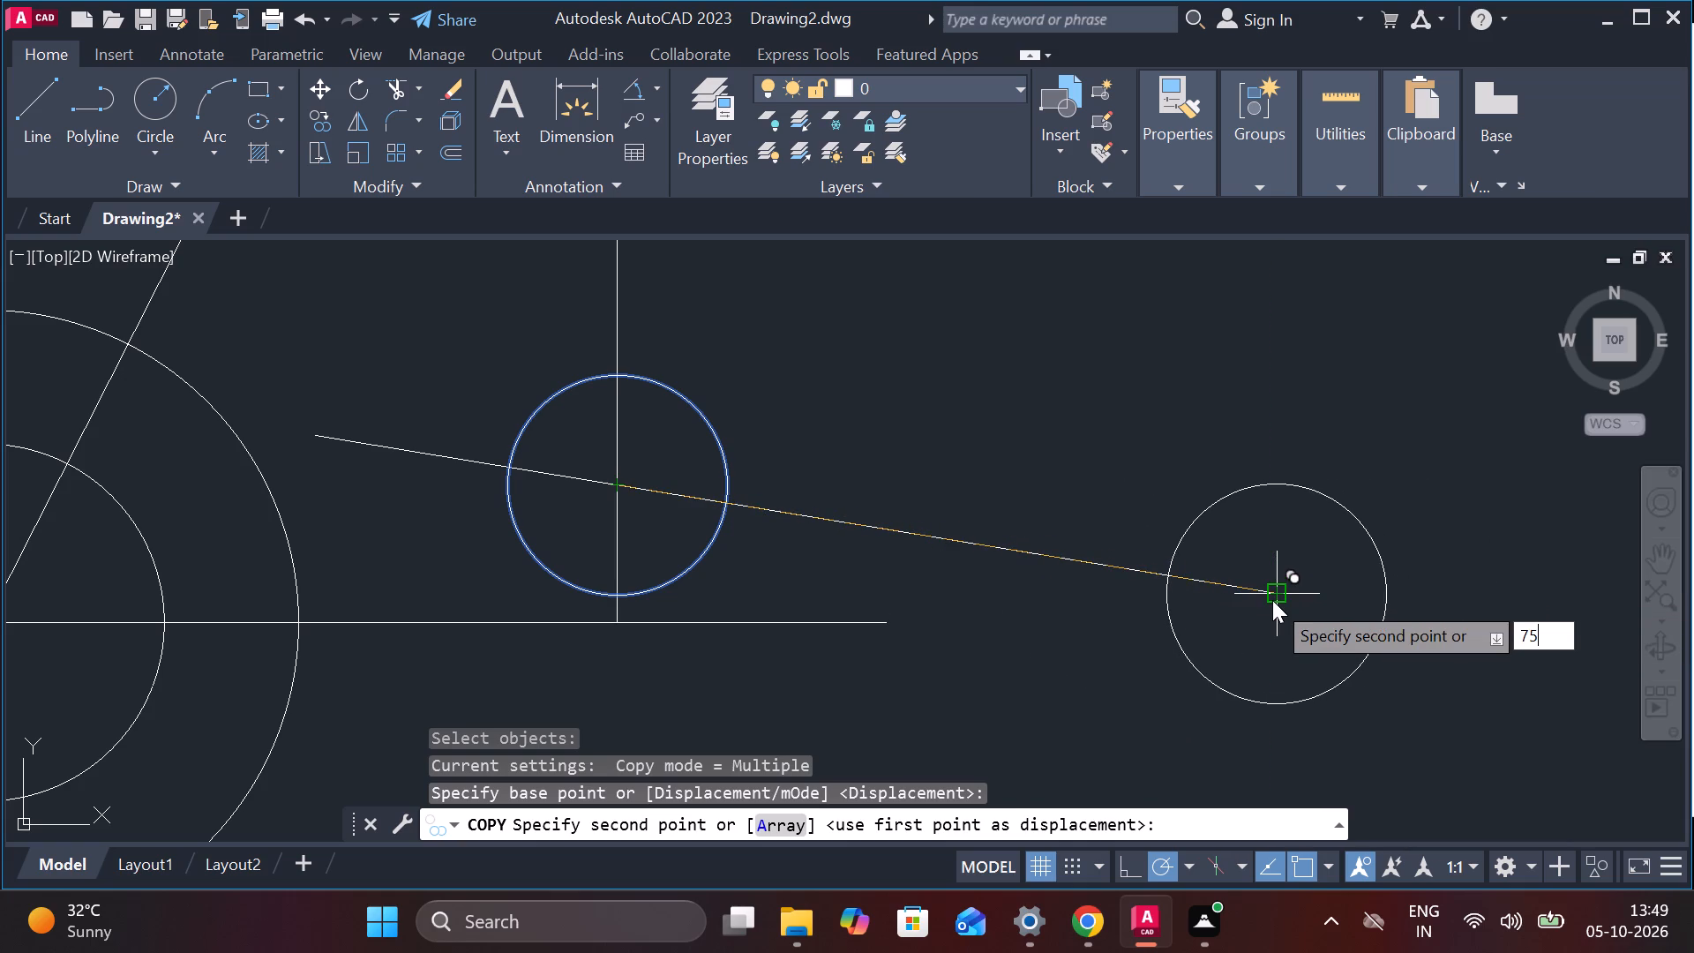
key("Return")
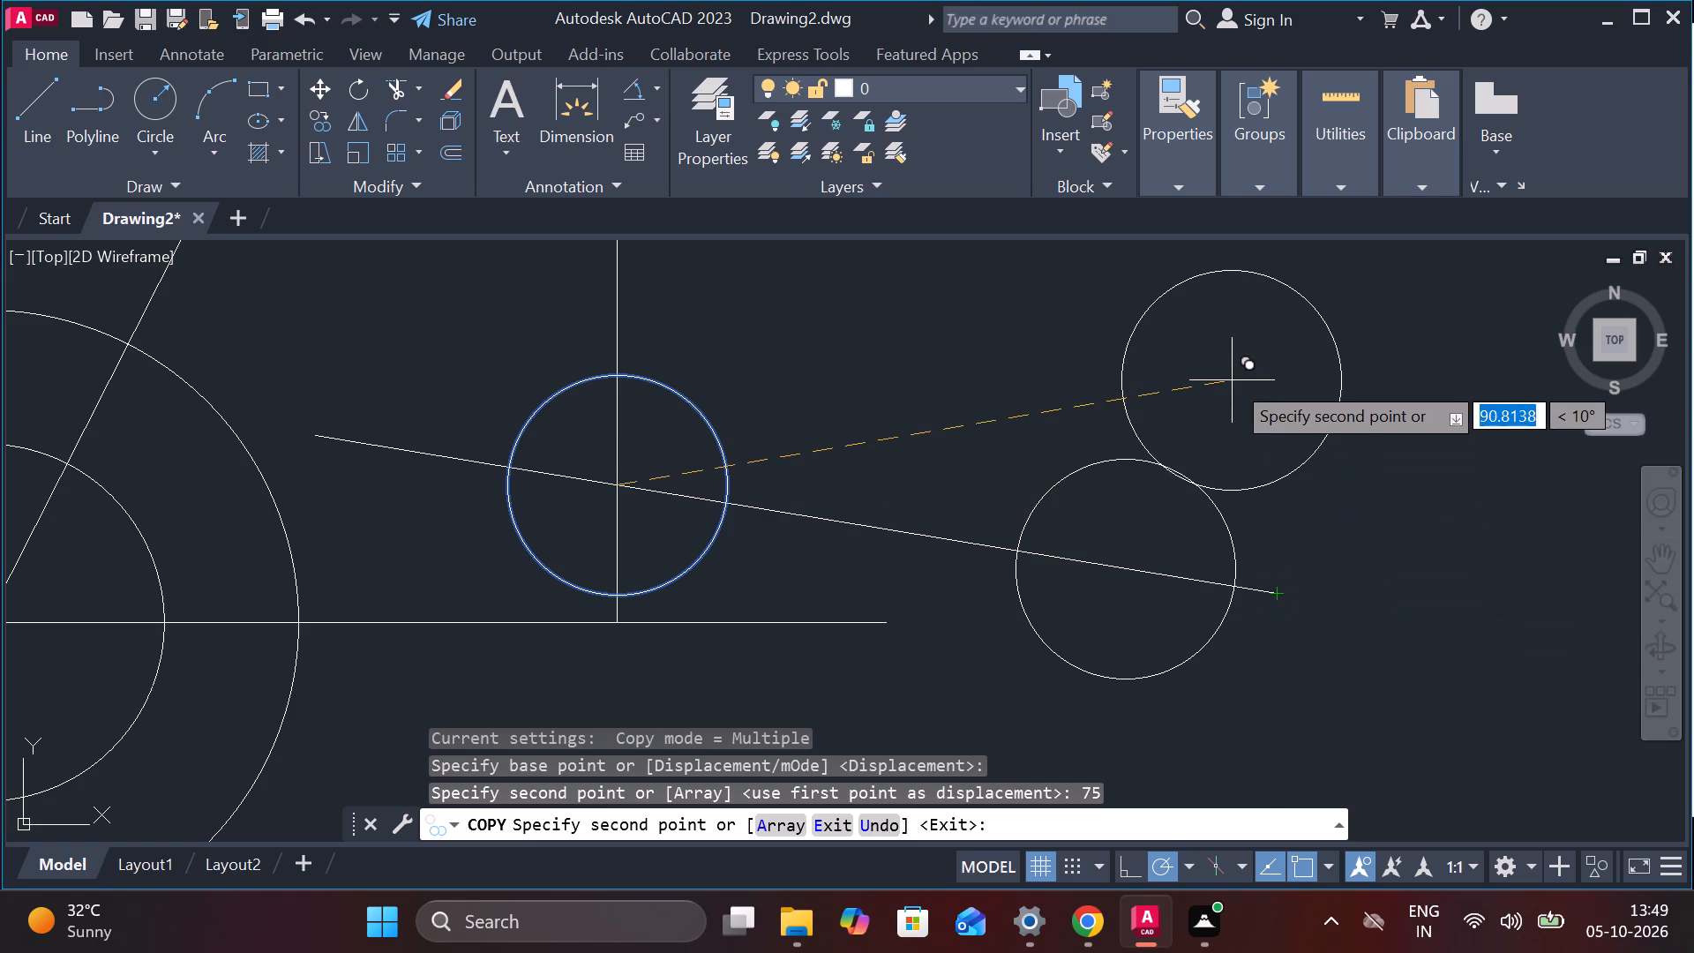
key("Escape")
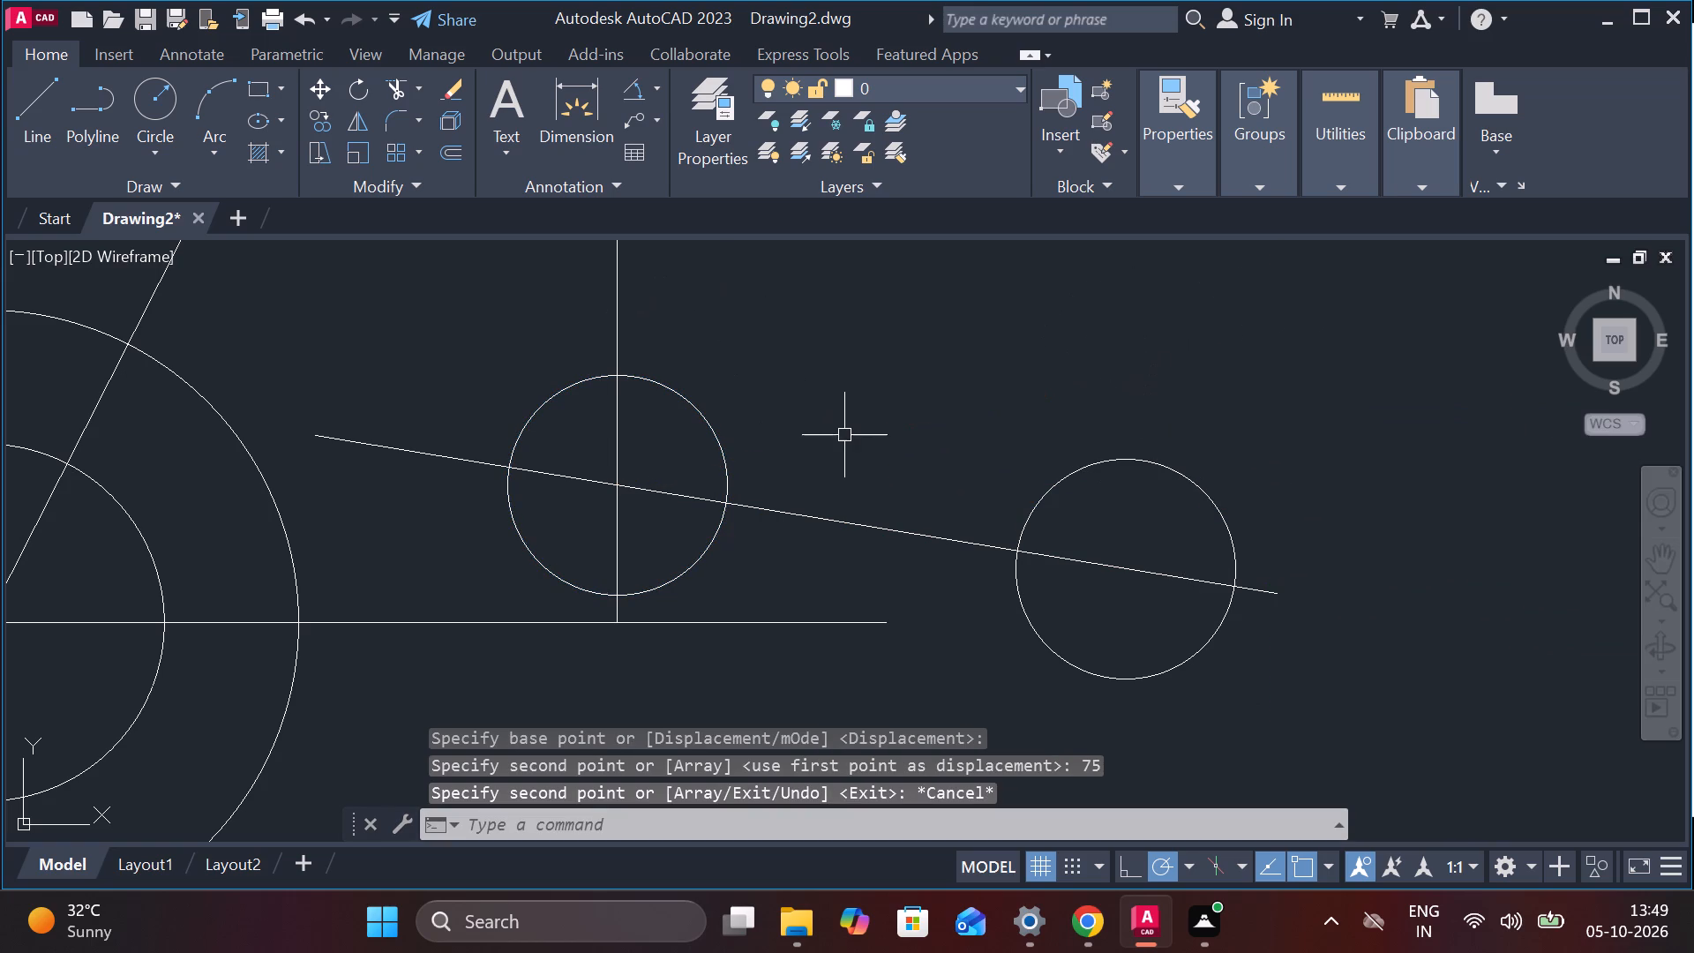
Draw a line tangent to the upper sides of both radius 16 circles.
key("l")
key("Return")
type("TAN")
key("Return")
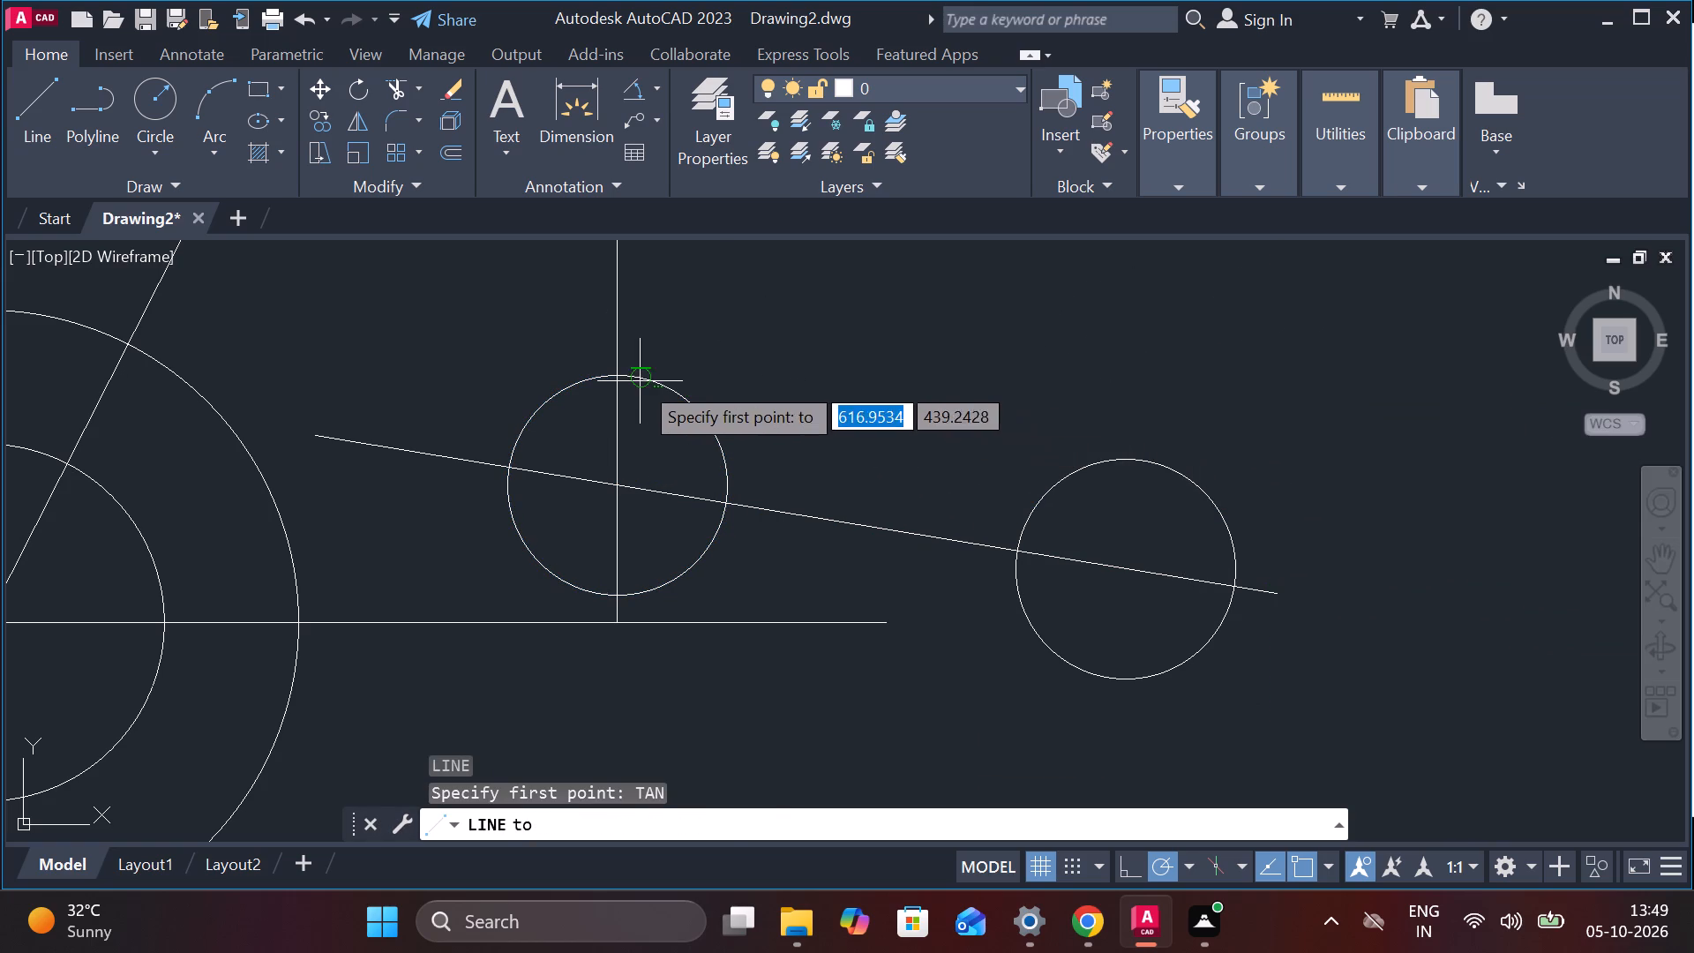
left_click(640, 381)
type("TAN")
key("Return")
left_click(1144, 463)
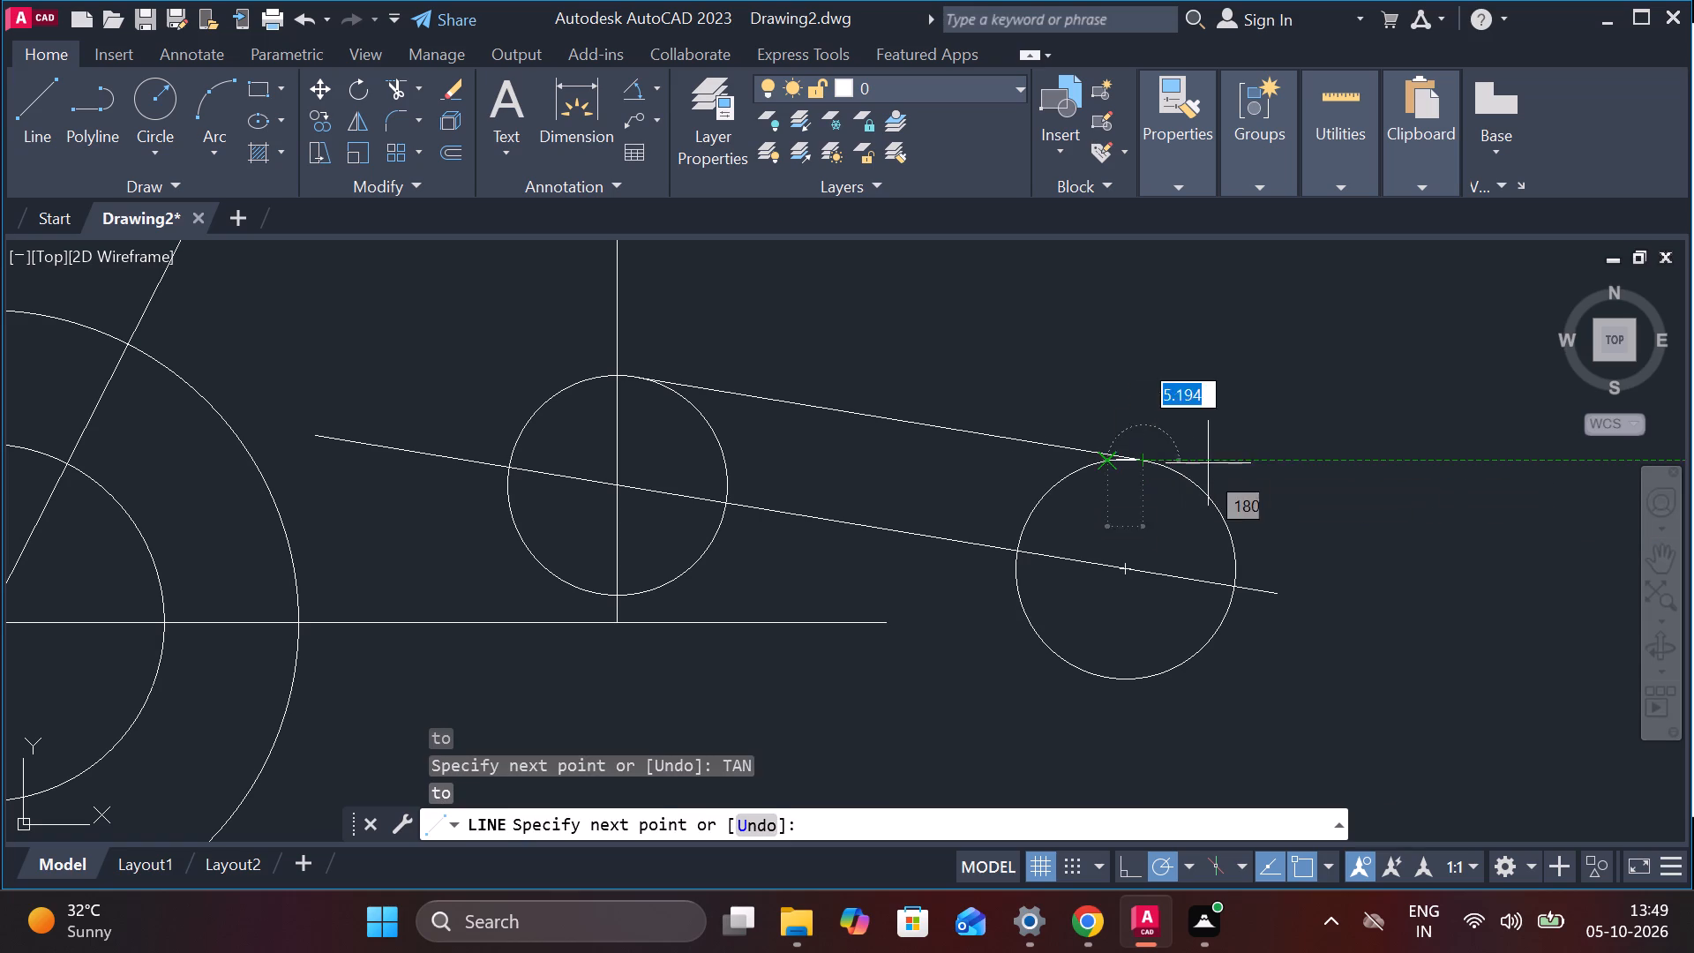
key("Escape")
Draw a second line tangent to the lower sides of both radius 16 circles.
key("l")
key("Return")
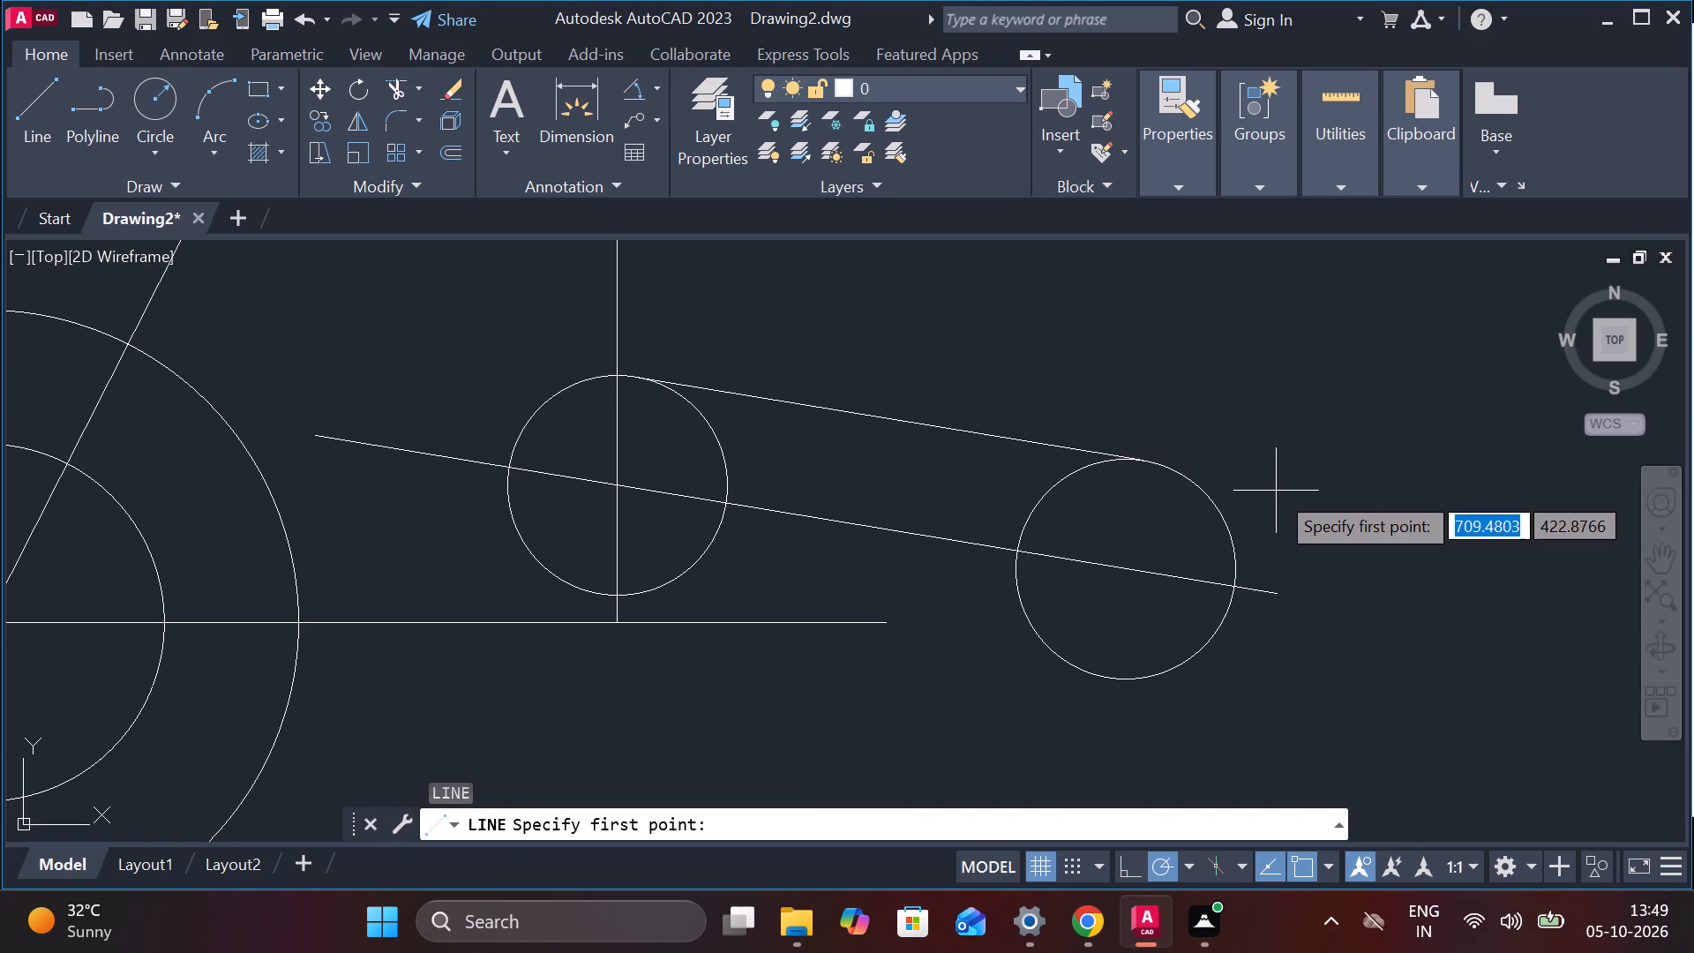
type("TAN")
key("Return")
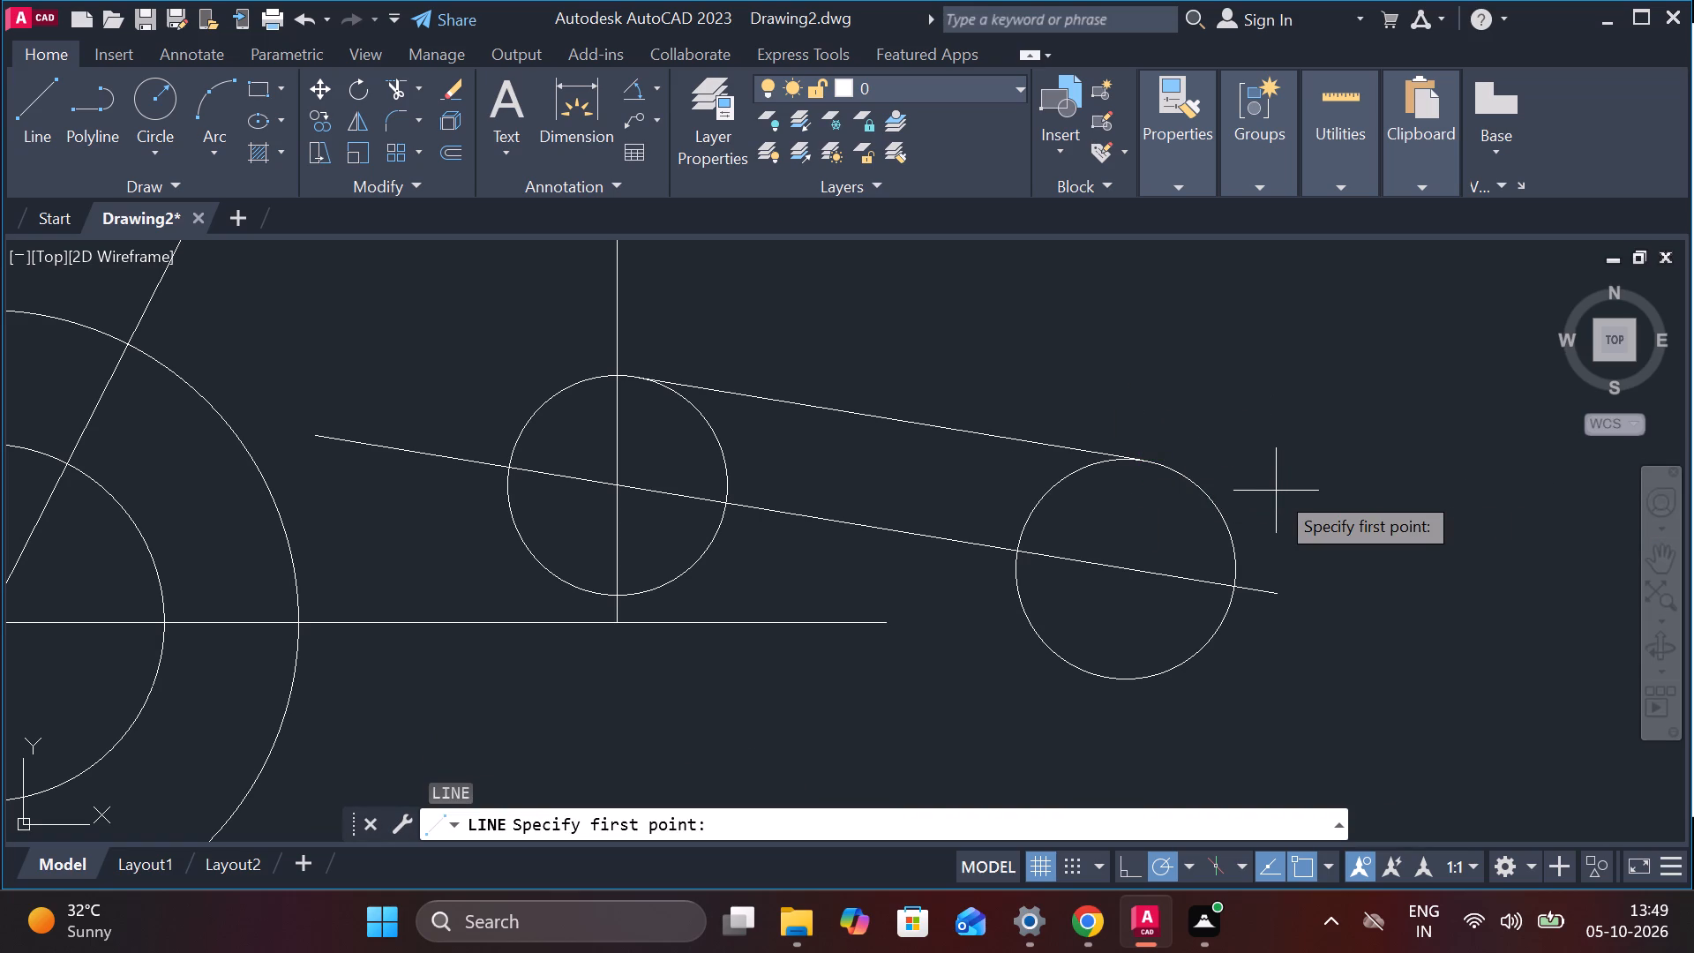
left_click(1118, 666)
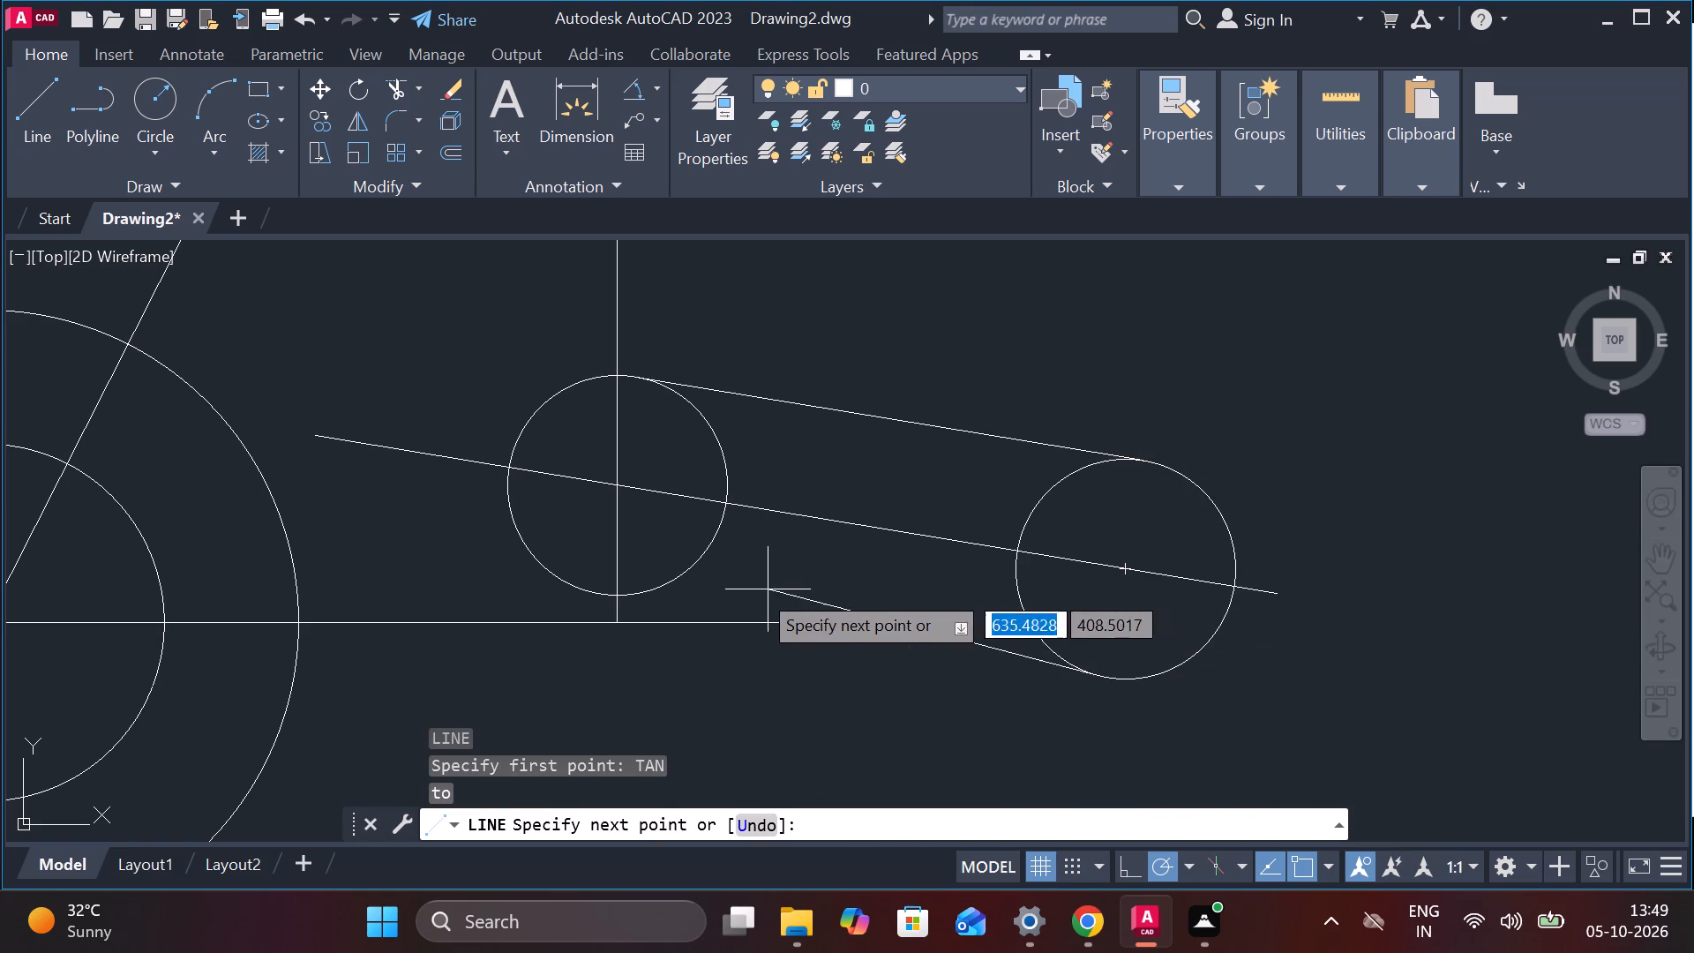
key("t")
type("AN")
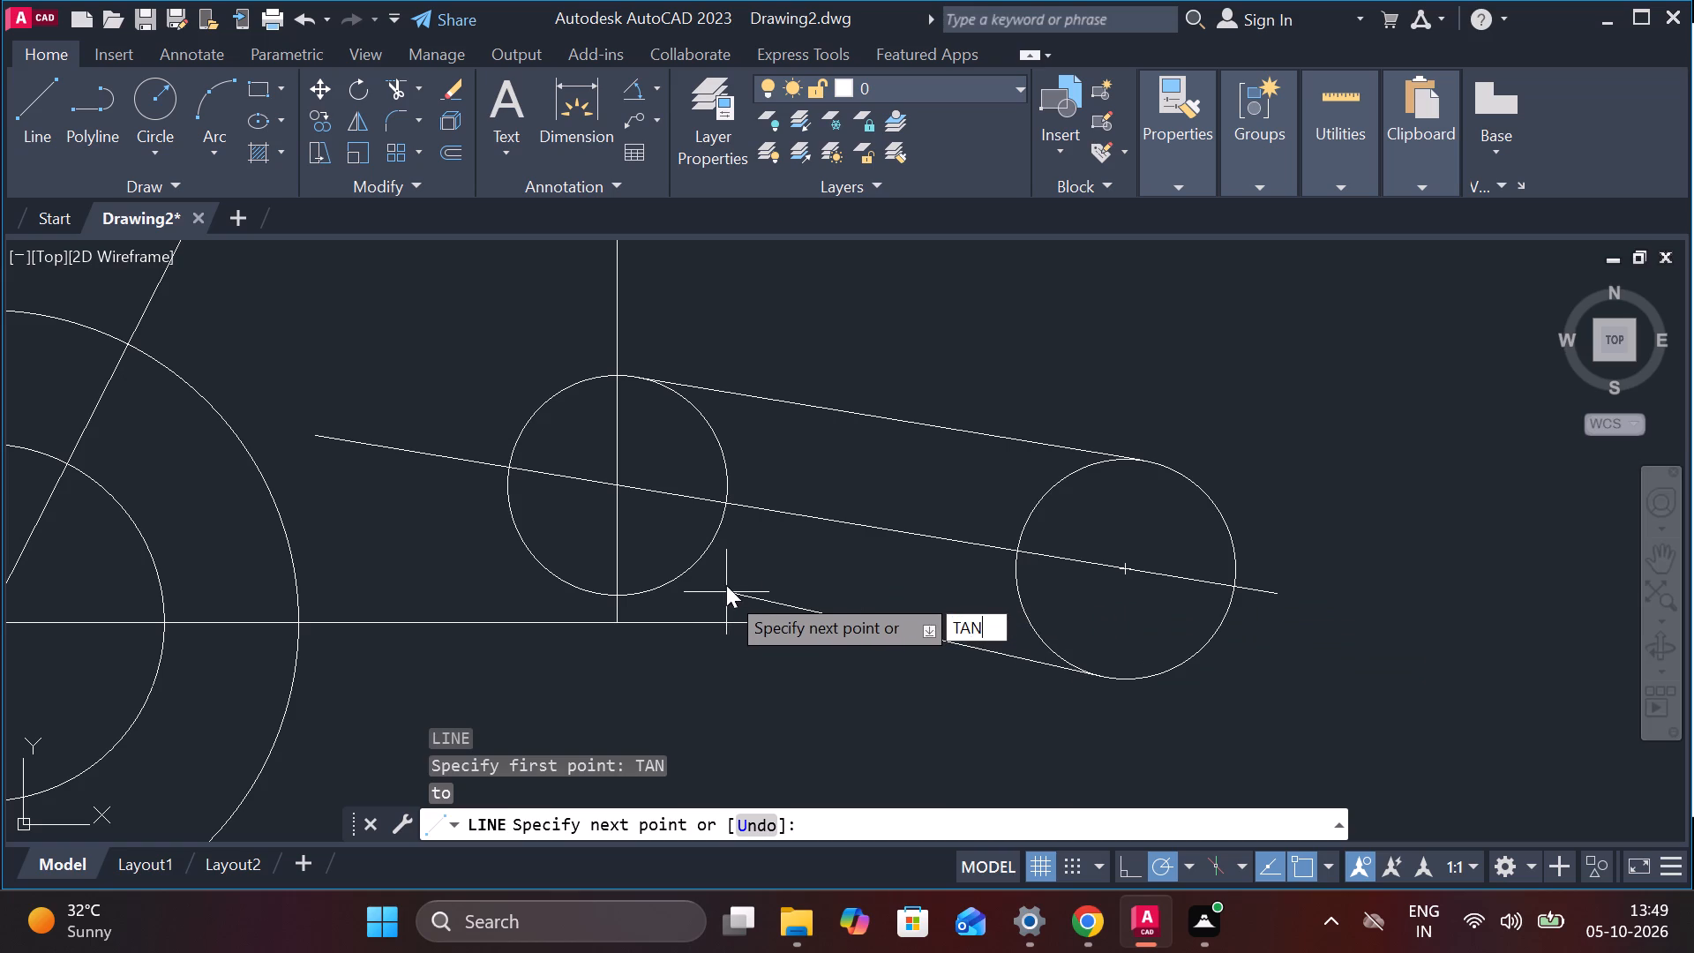
key("Return")
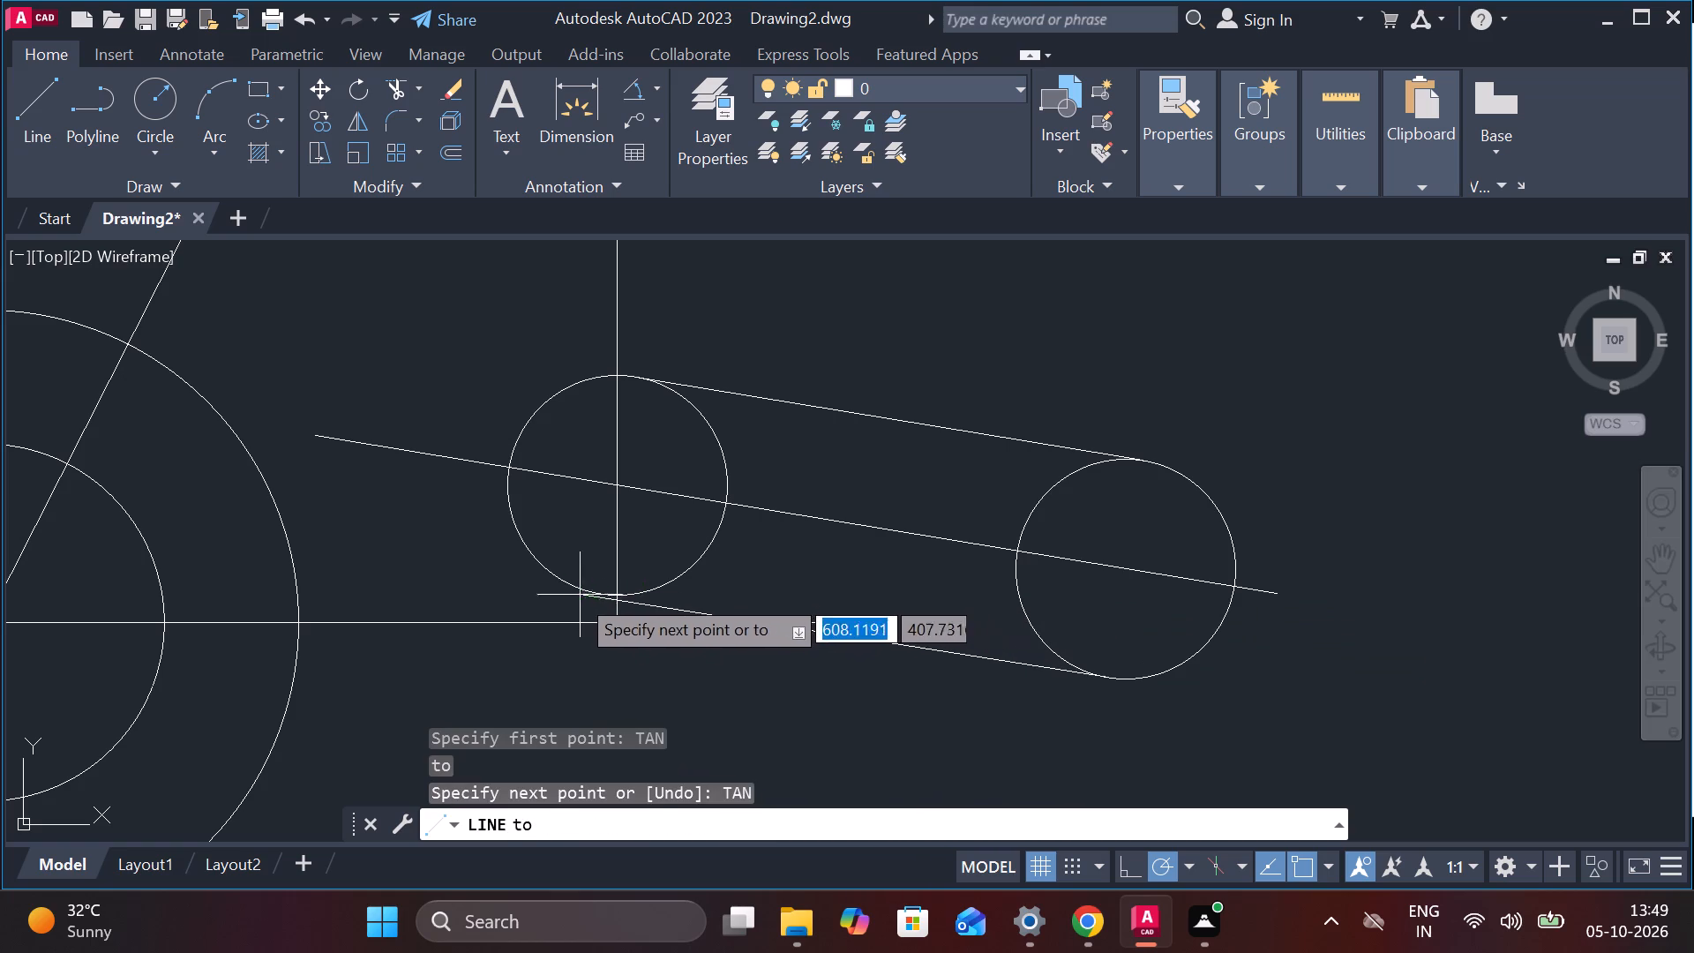
left_click(572, 592)
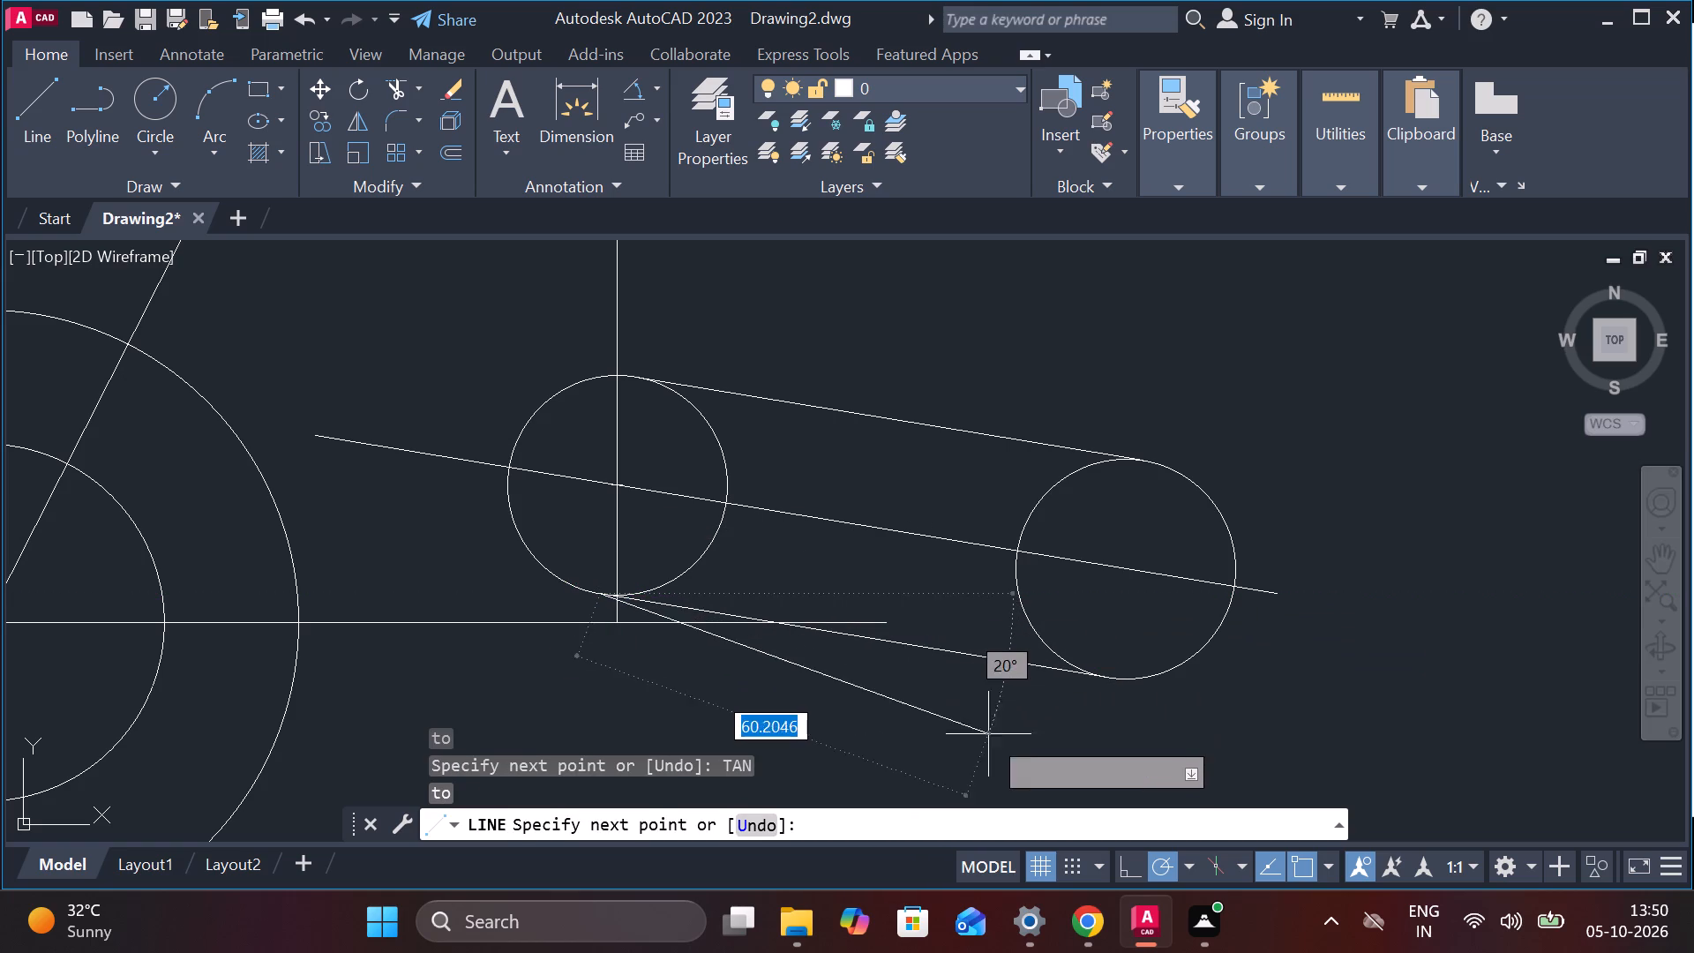
key("Escape")
Trim the inner arcs of both radius 16 circles between the tangent lines to leave a slot outline.
type("TR")
key("Return")
left_click_drag(1091, 629, 1007, 599)
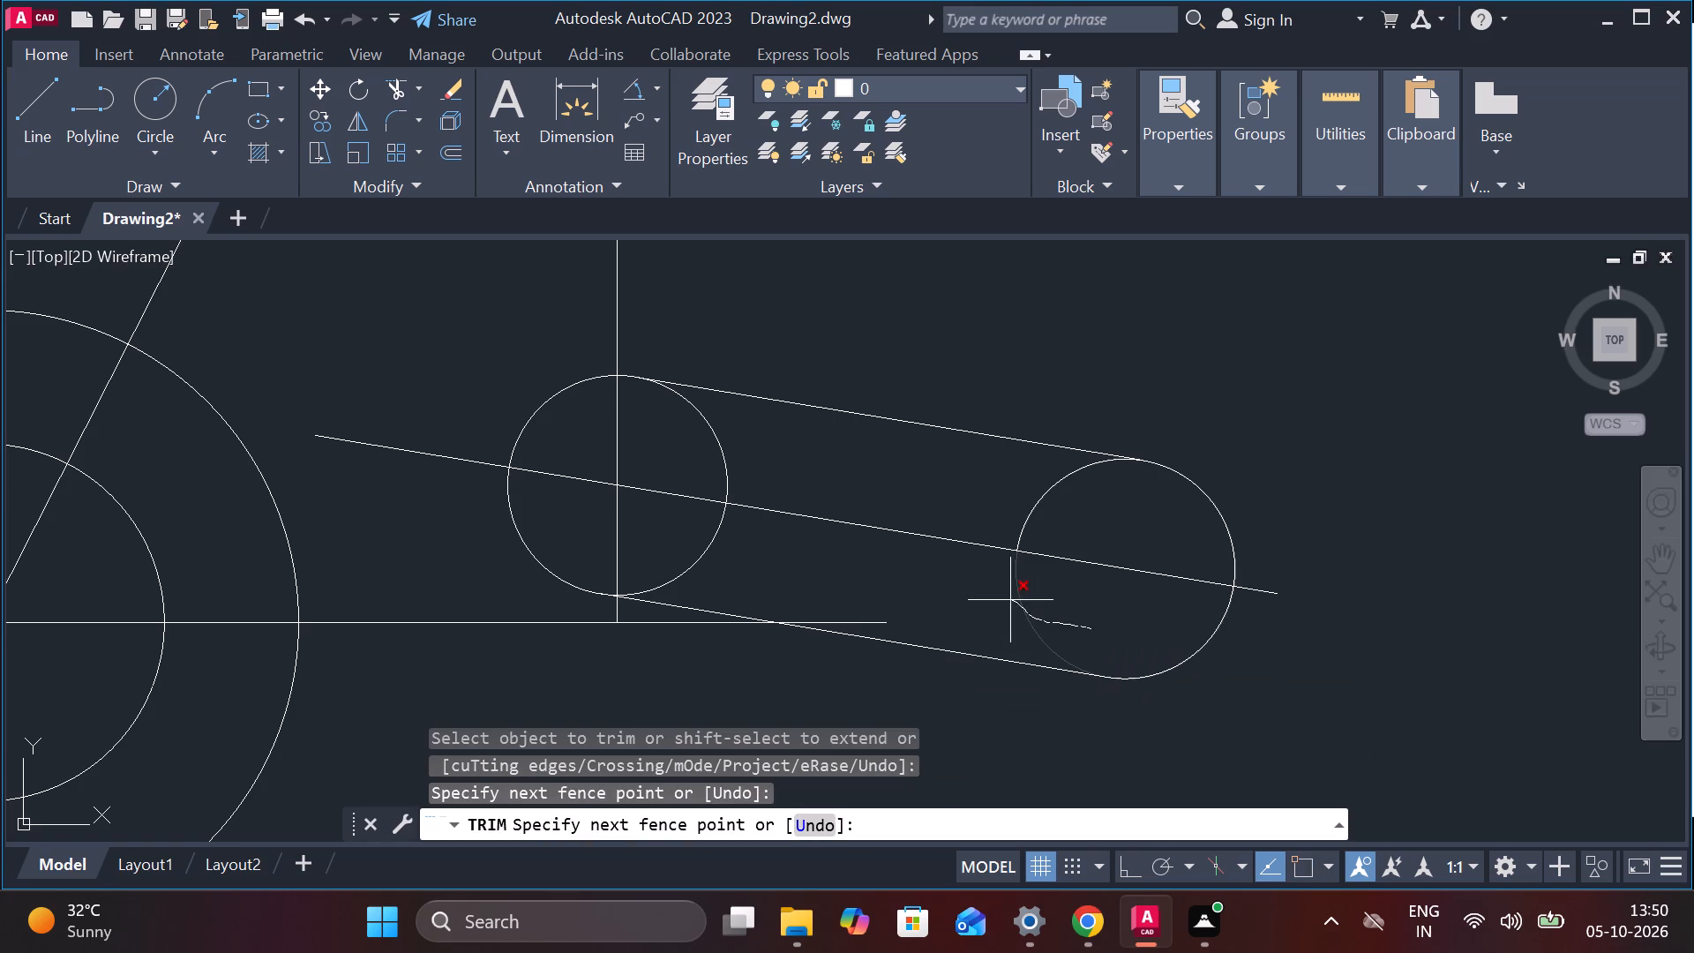
left_click_drag(1007, 599, 991, 589)
left_click_drag(996, 499, 1100, 518)
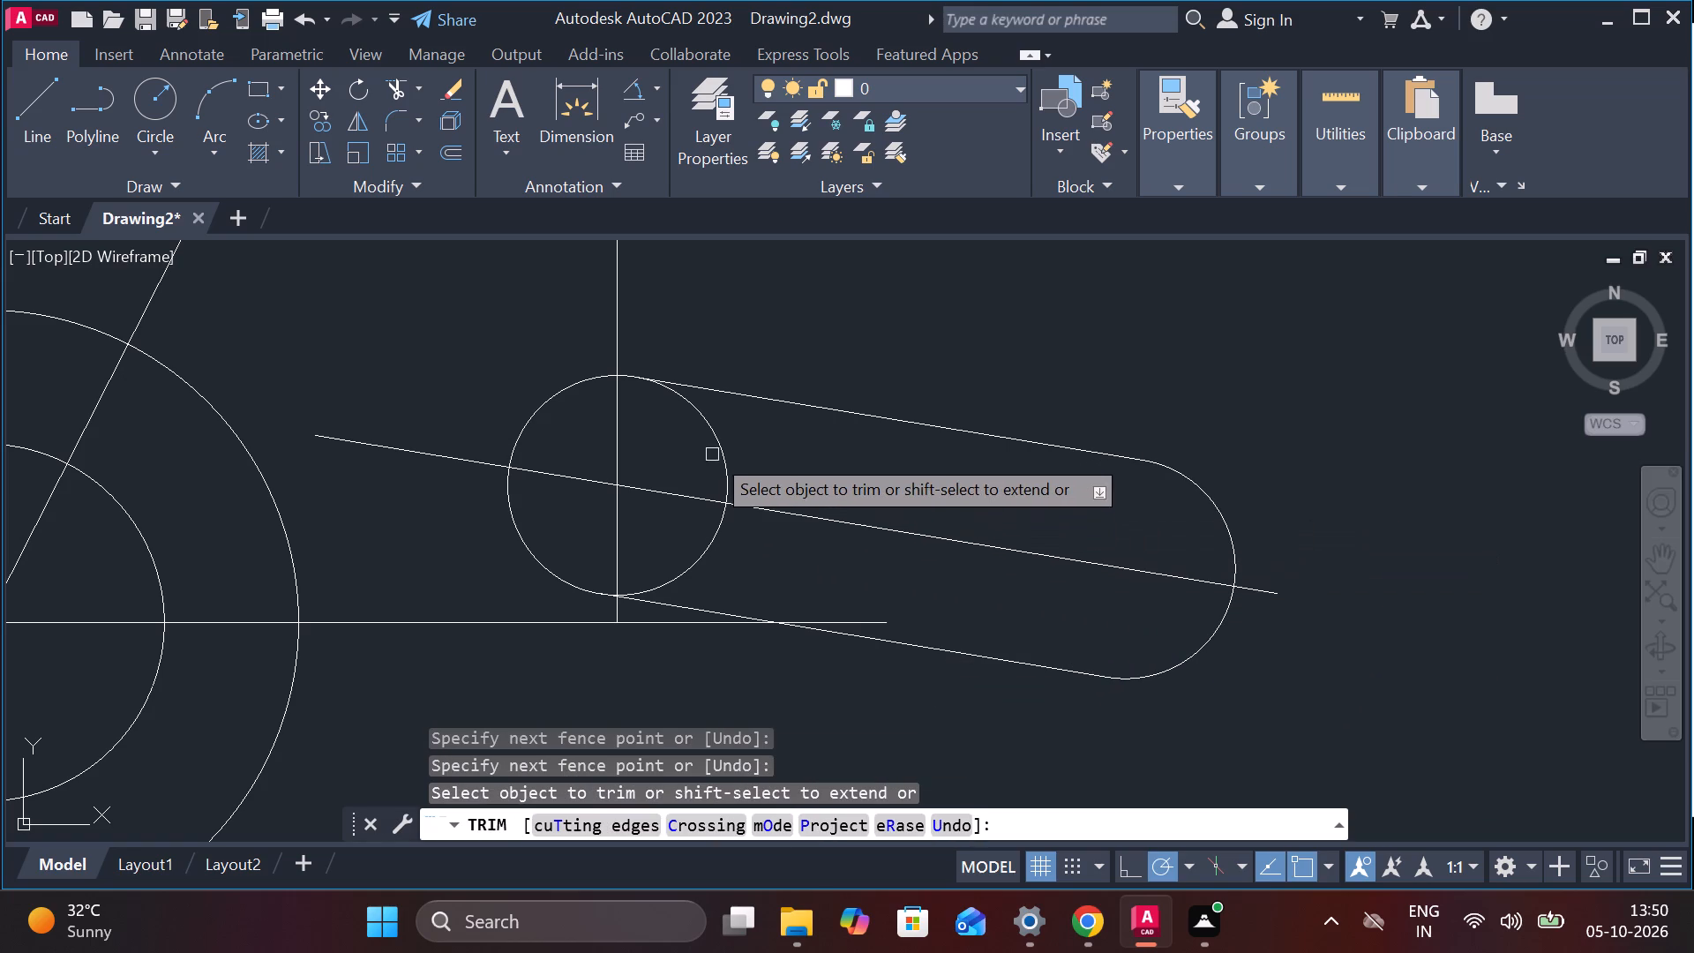
left_click(712, 448)
left_click(712, 552)
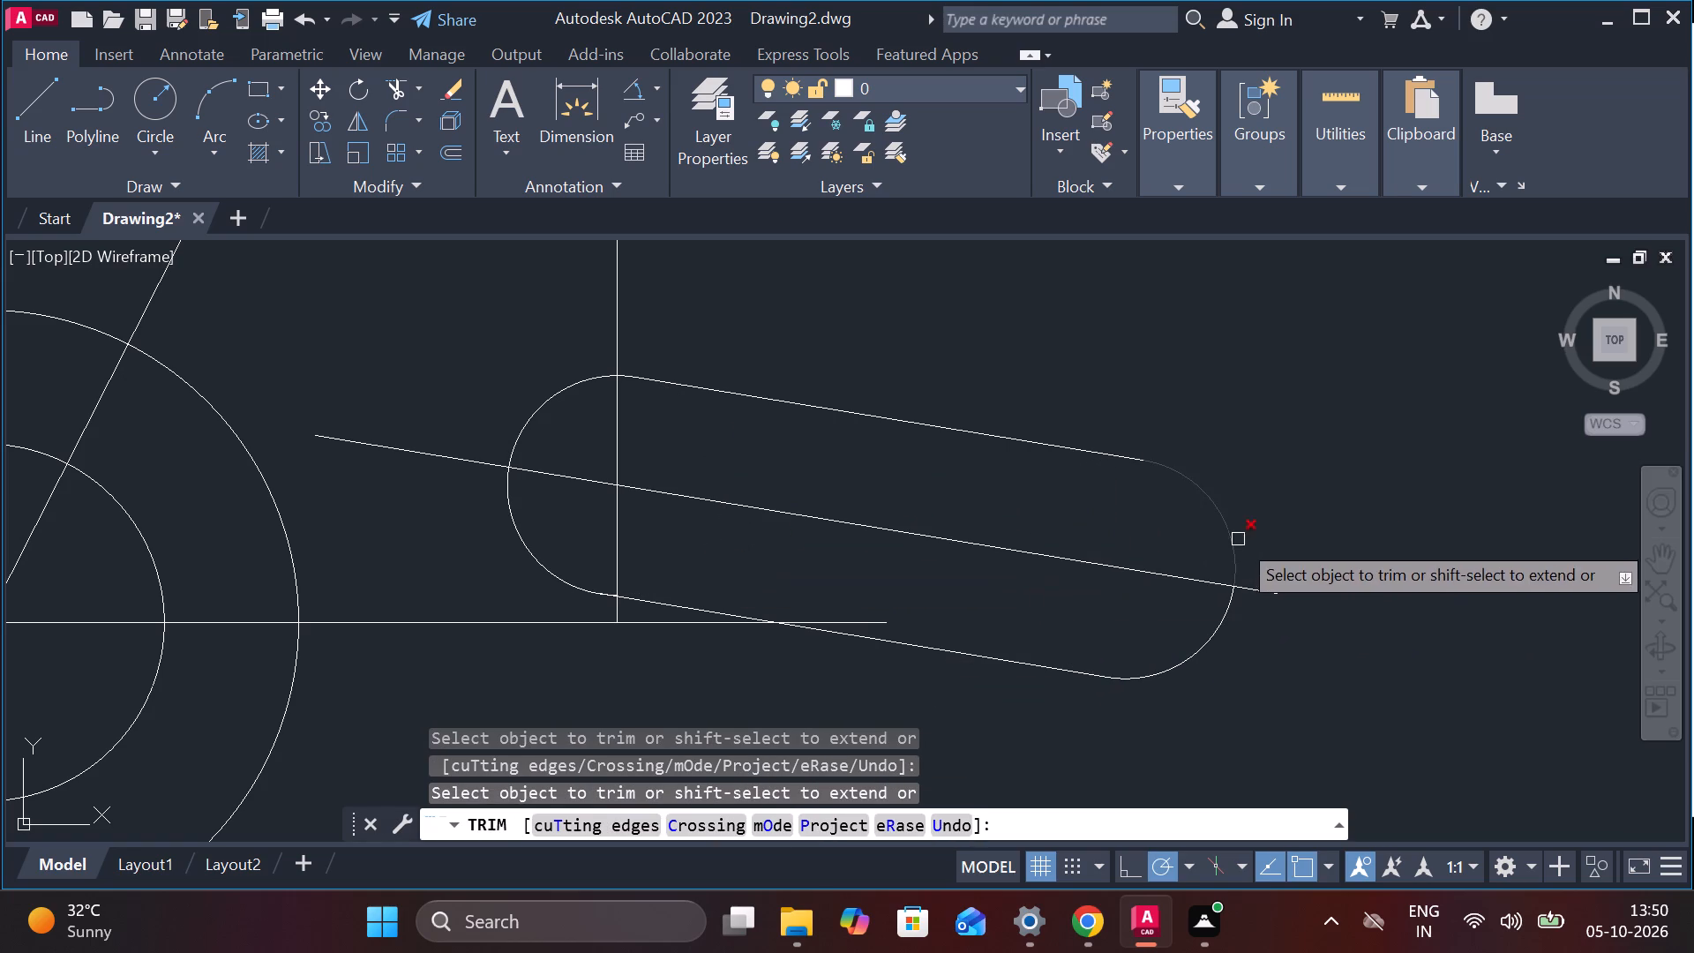
scroll(1166, 356, "down", 2)
key("Escape")
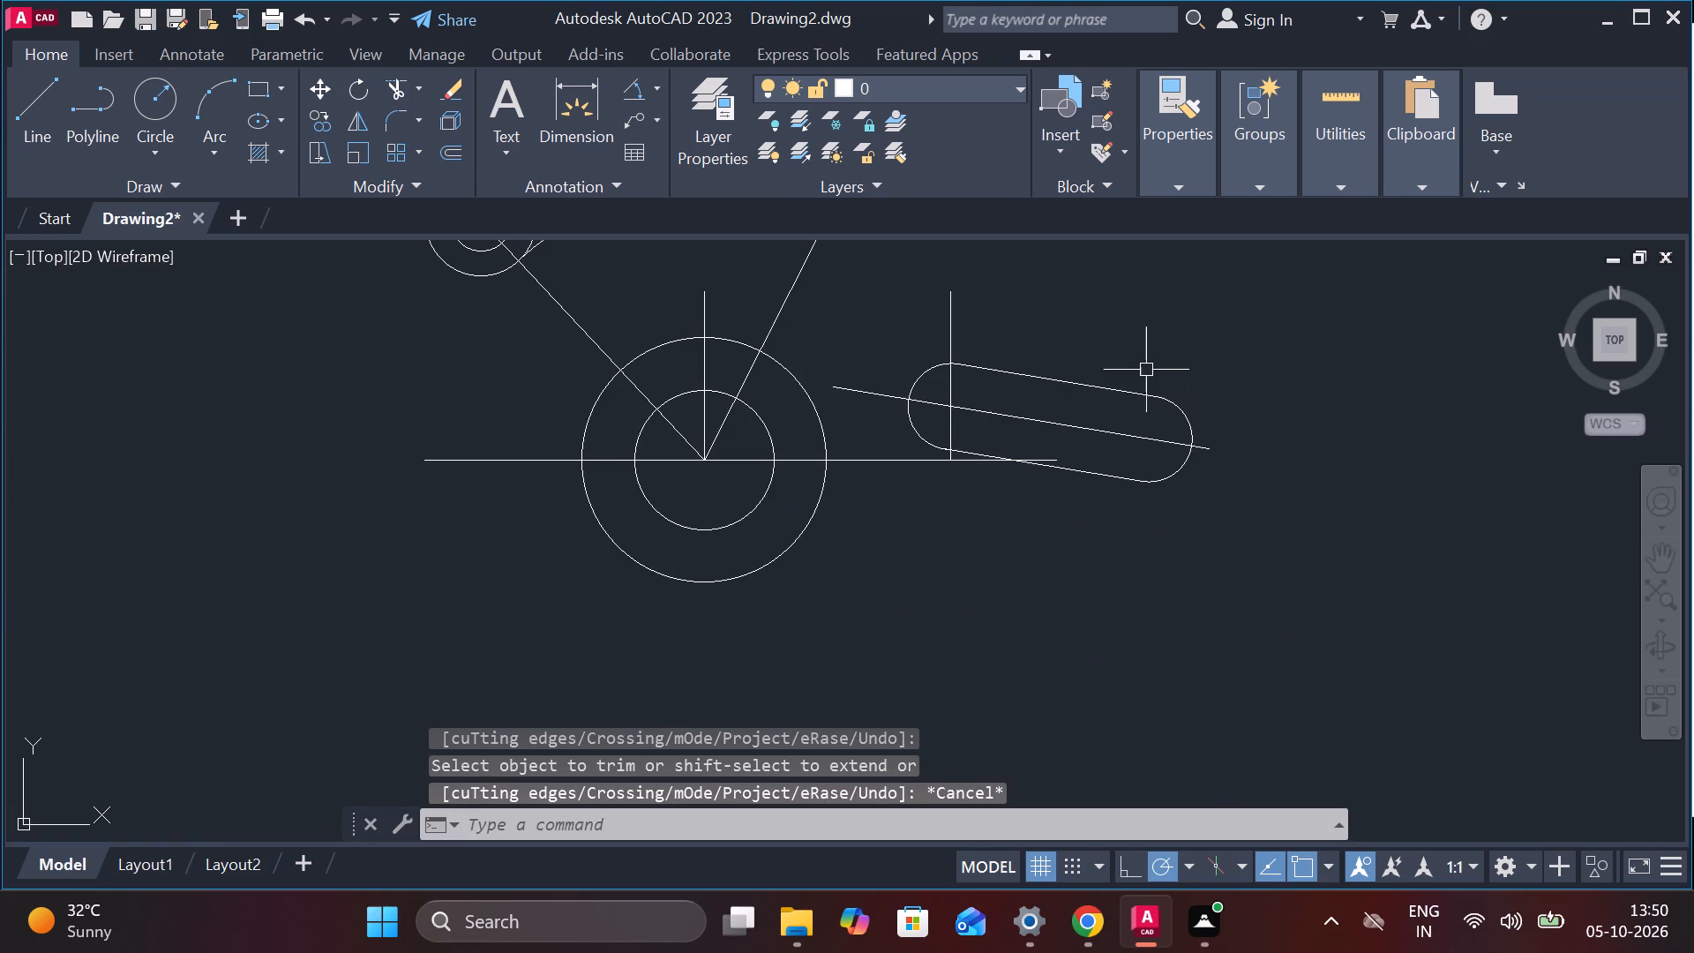
Draw a circle of radius 44 centred on the slot's lower end arc.
middle_click_drag(1091, 341, 1110, 369)
scroll(1089, 372, "up", 1)
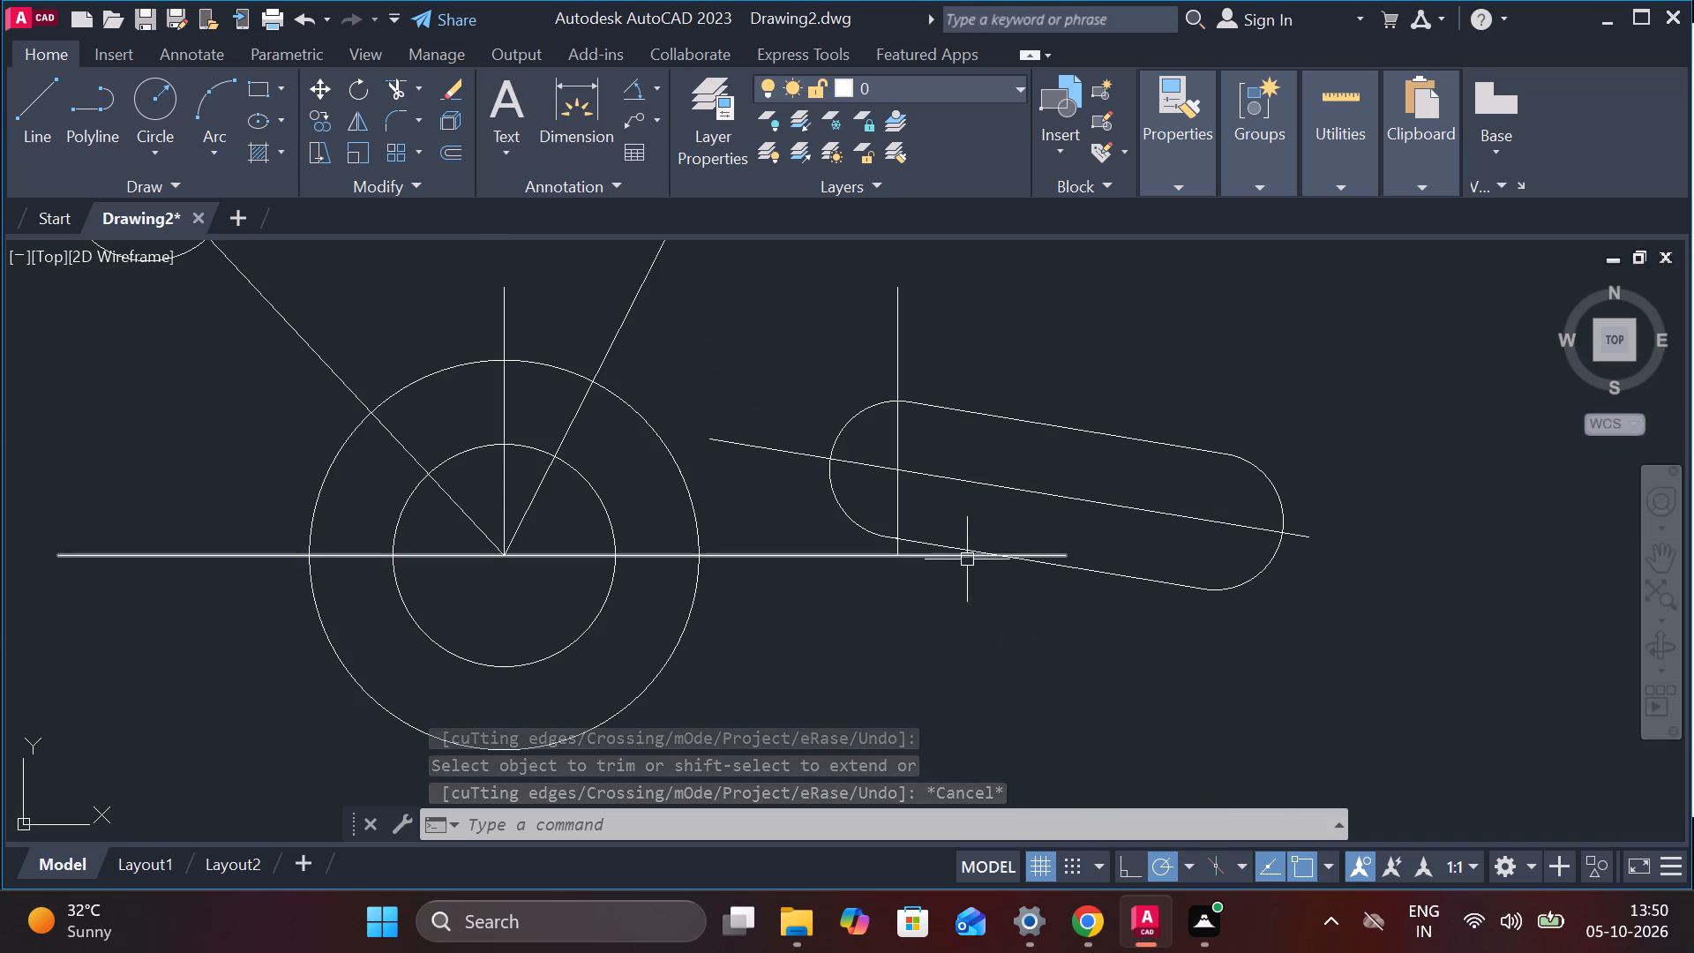
key("c")
key("Return")
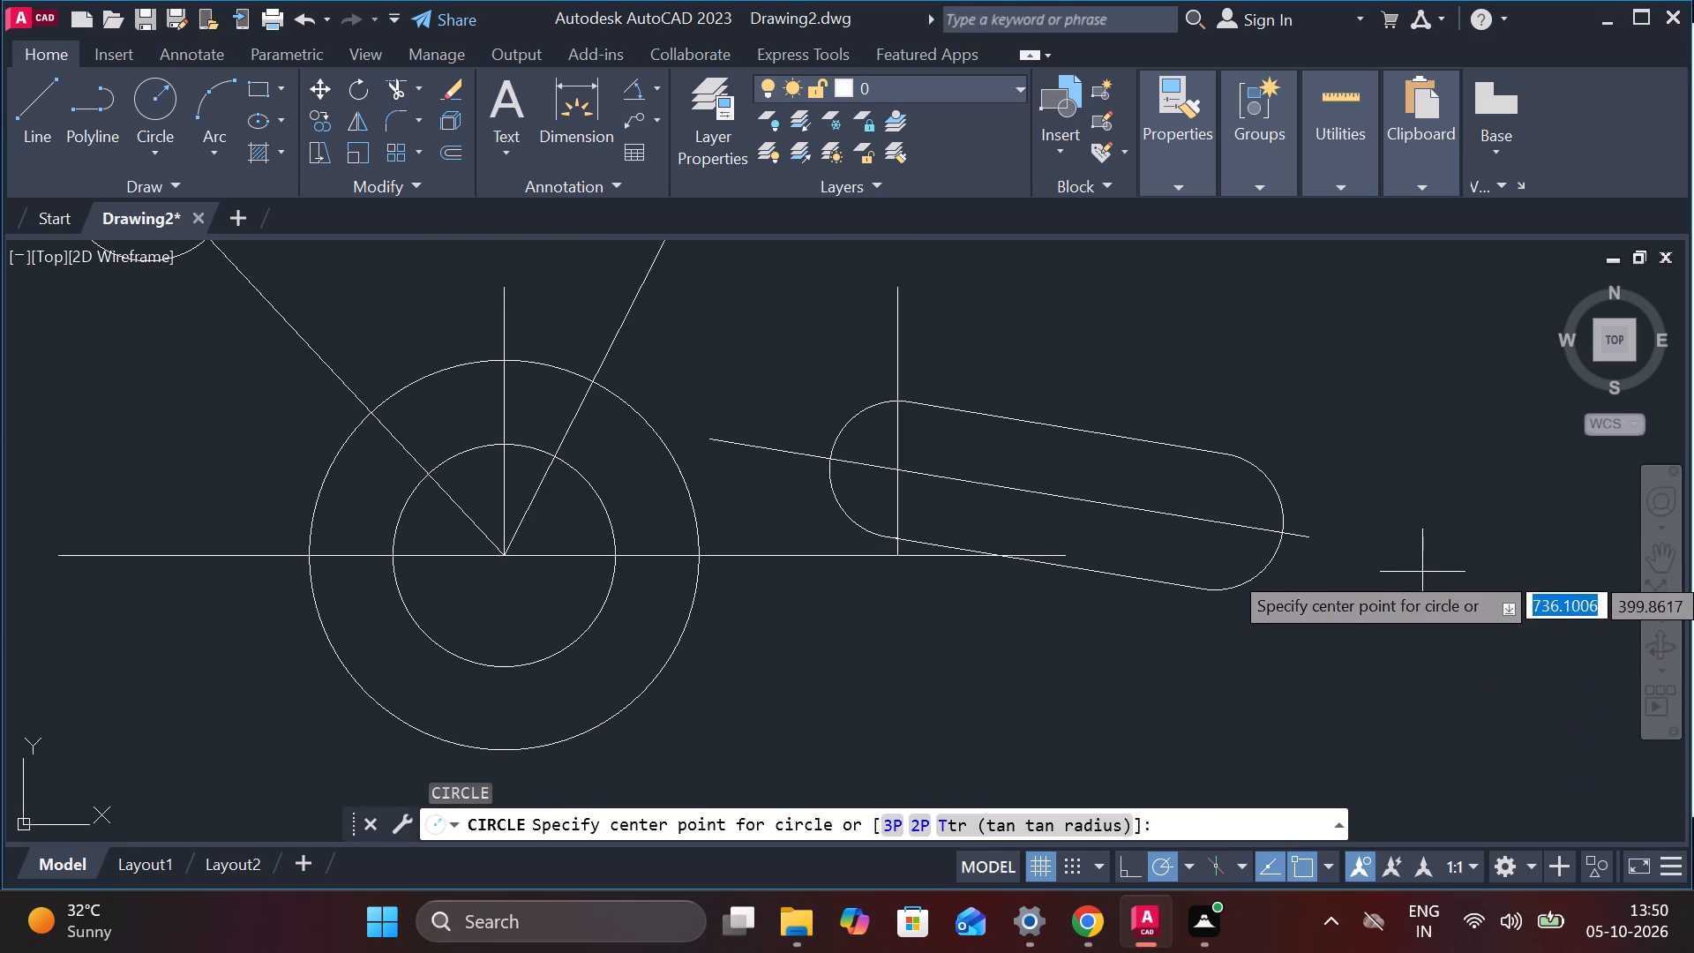
left_click(1211, 522)
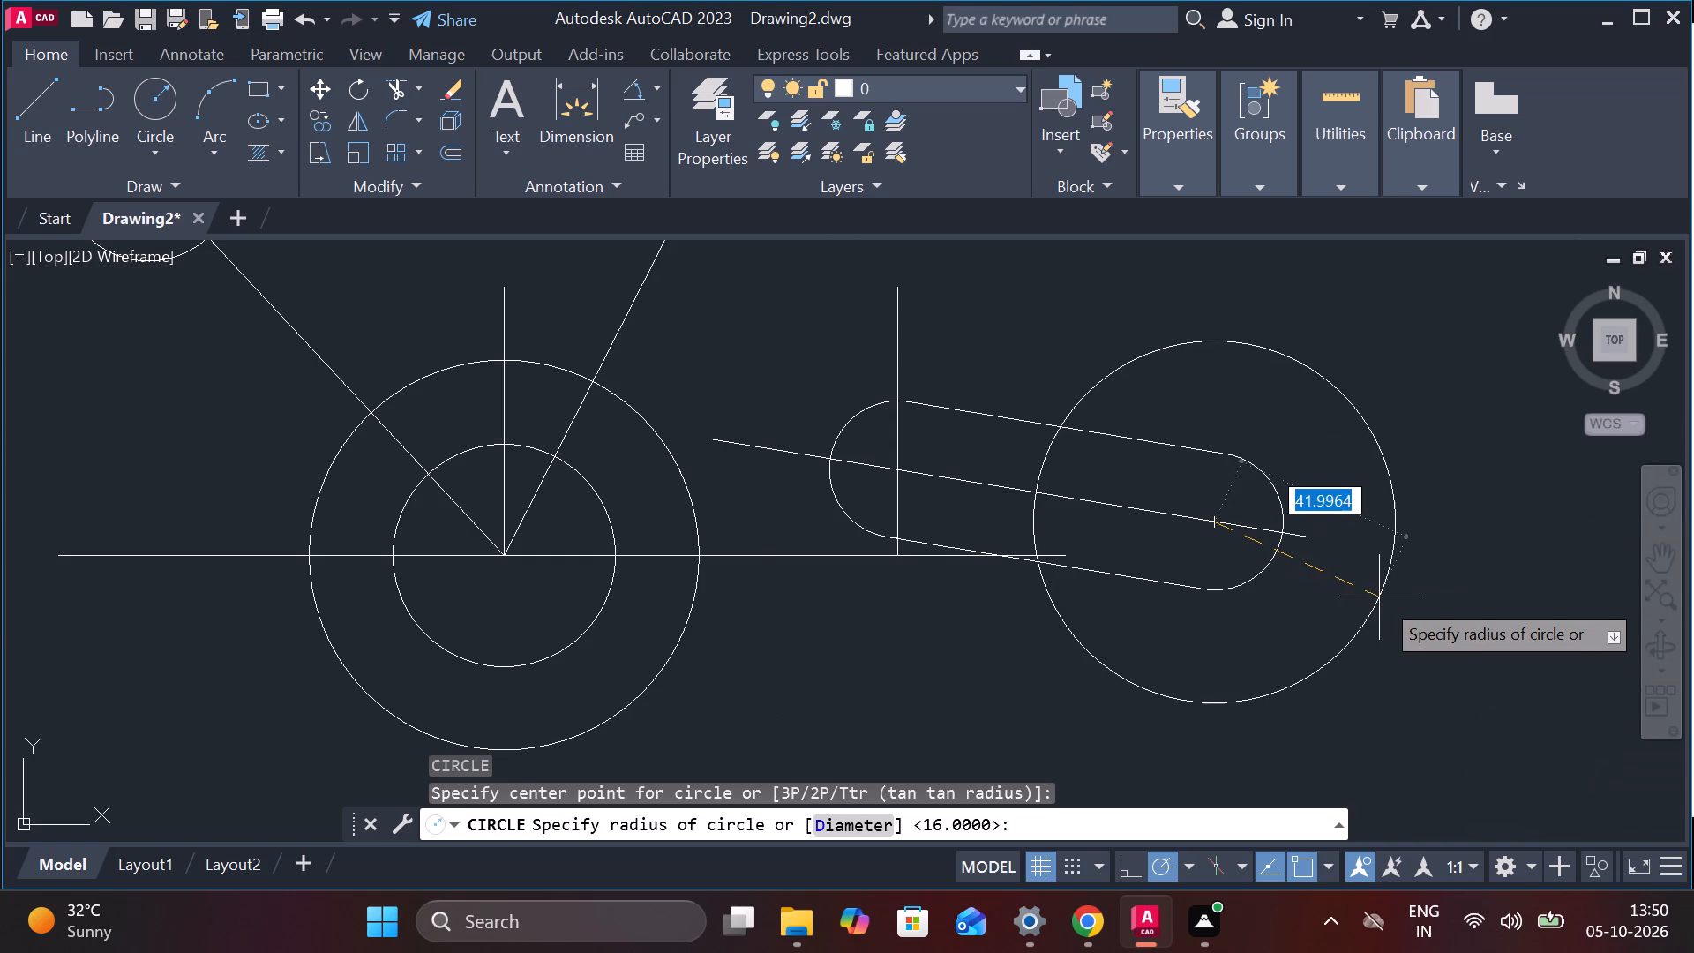
type("44")
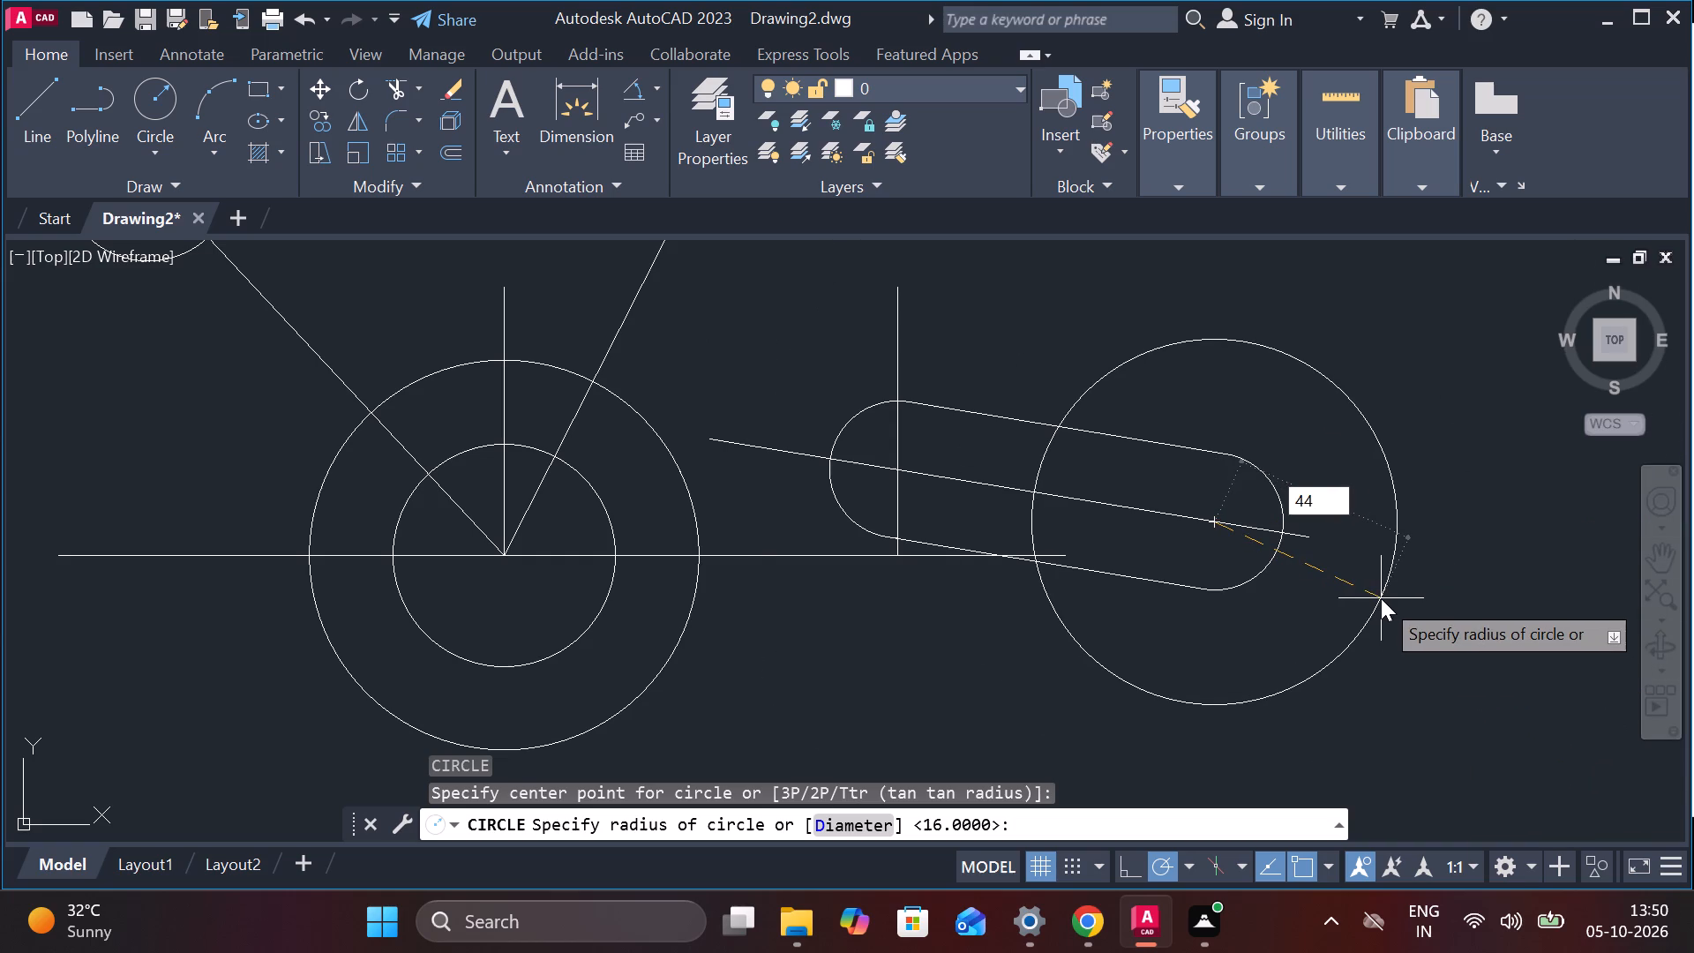
key("Return")
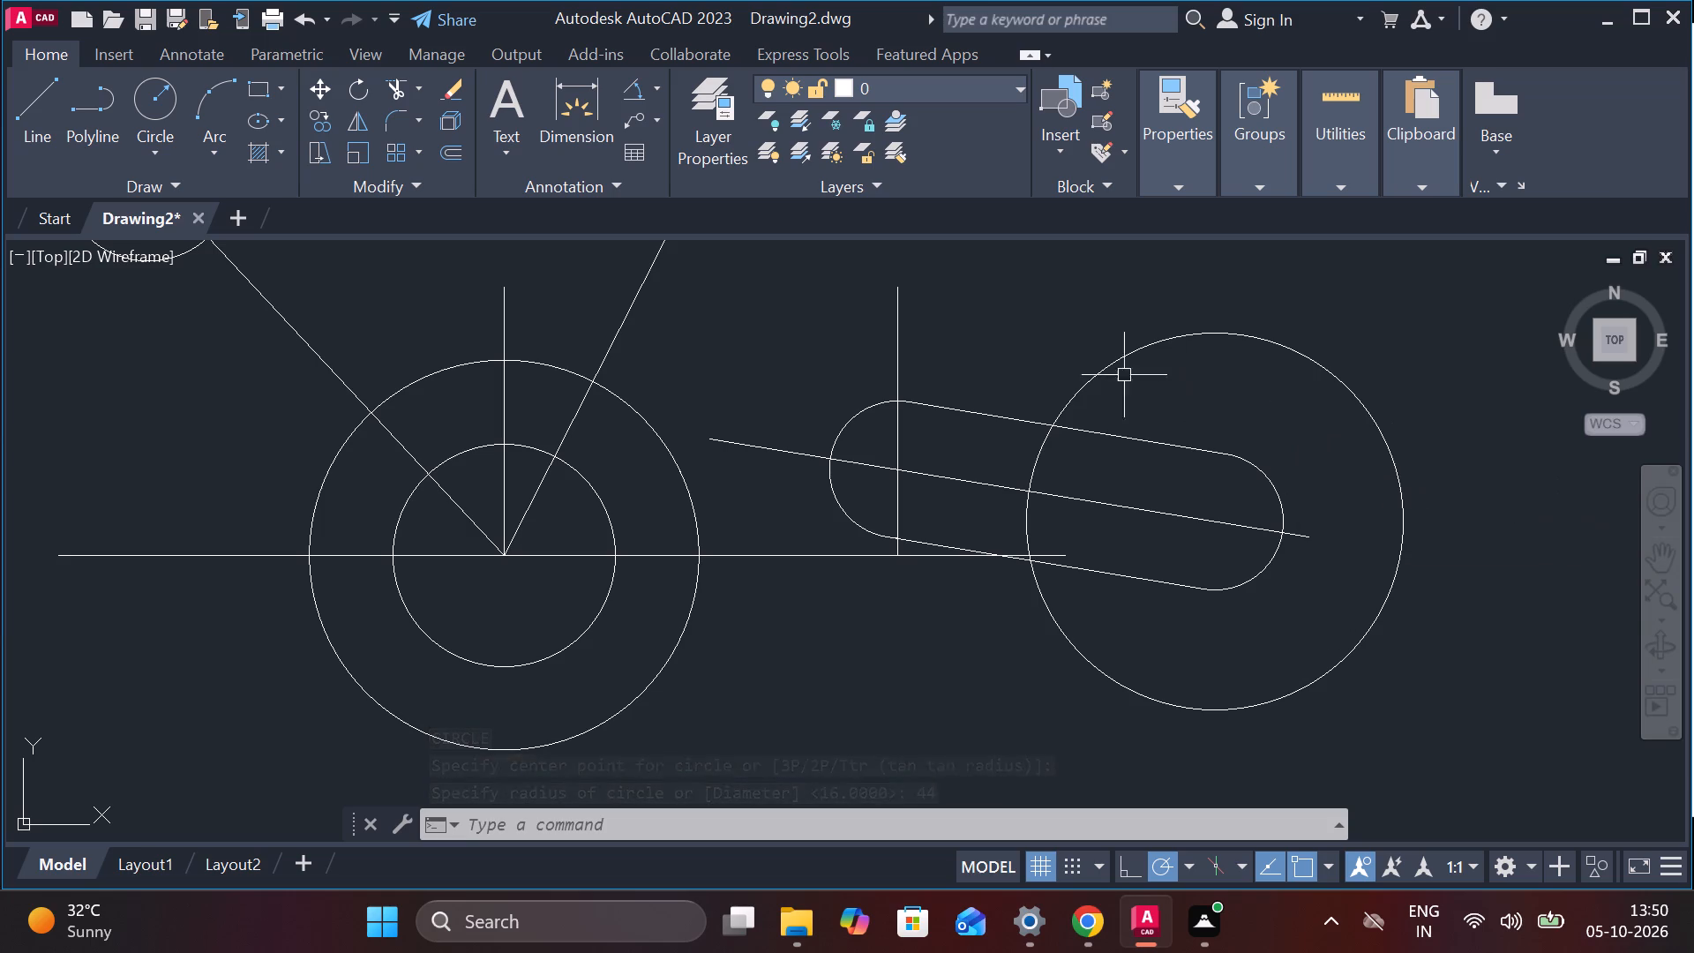
scroll(1008, 409, "down", 1)
middle_click_drag(1041, 361, 1046, 416)
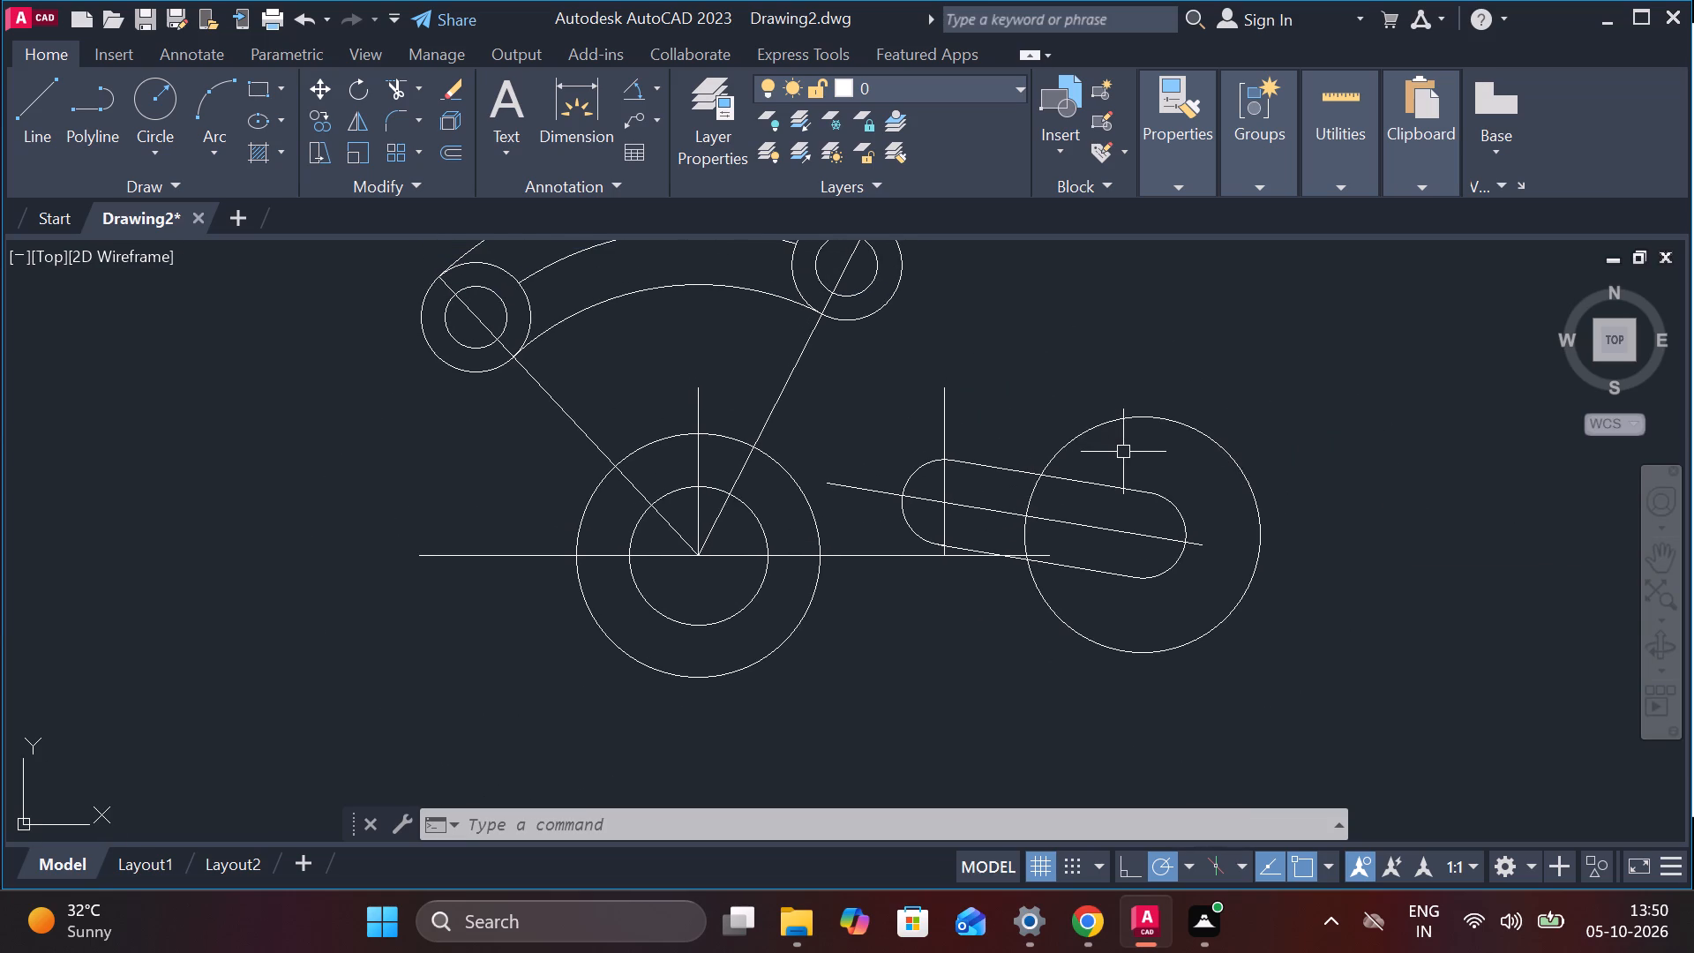
Enable all object snap modes in the drafting settings.
key("l")
key("Return")
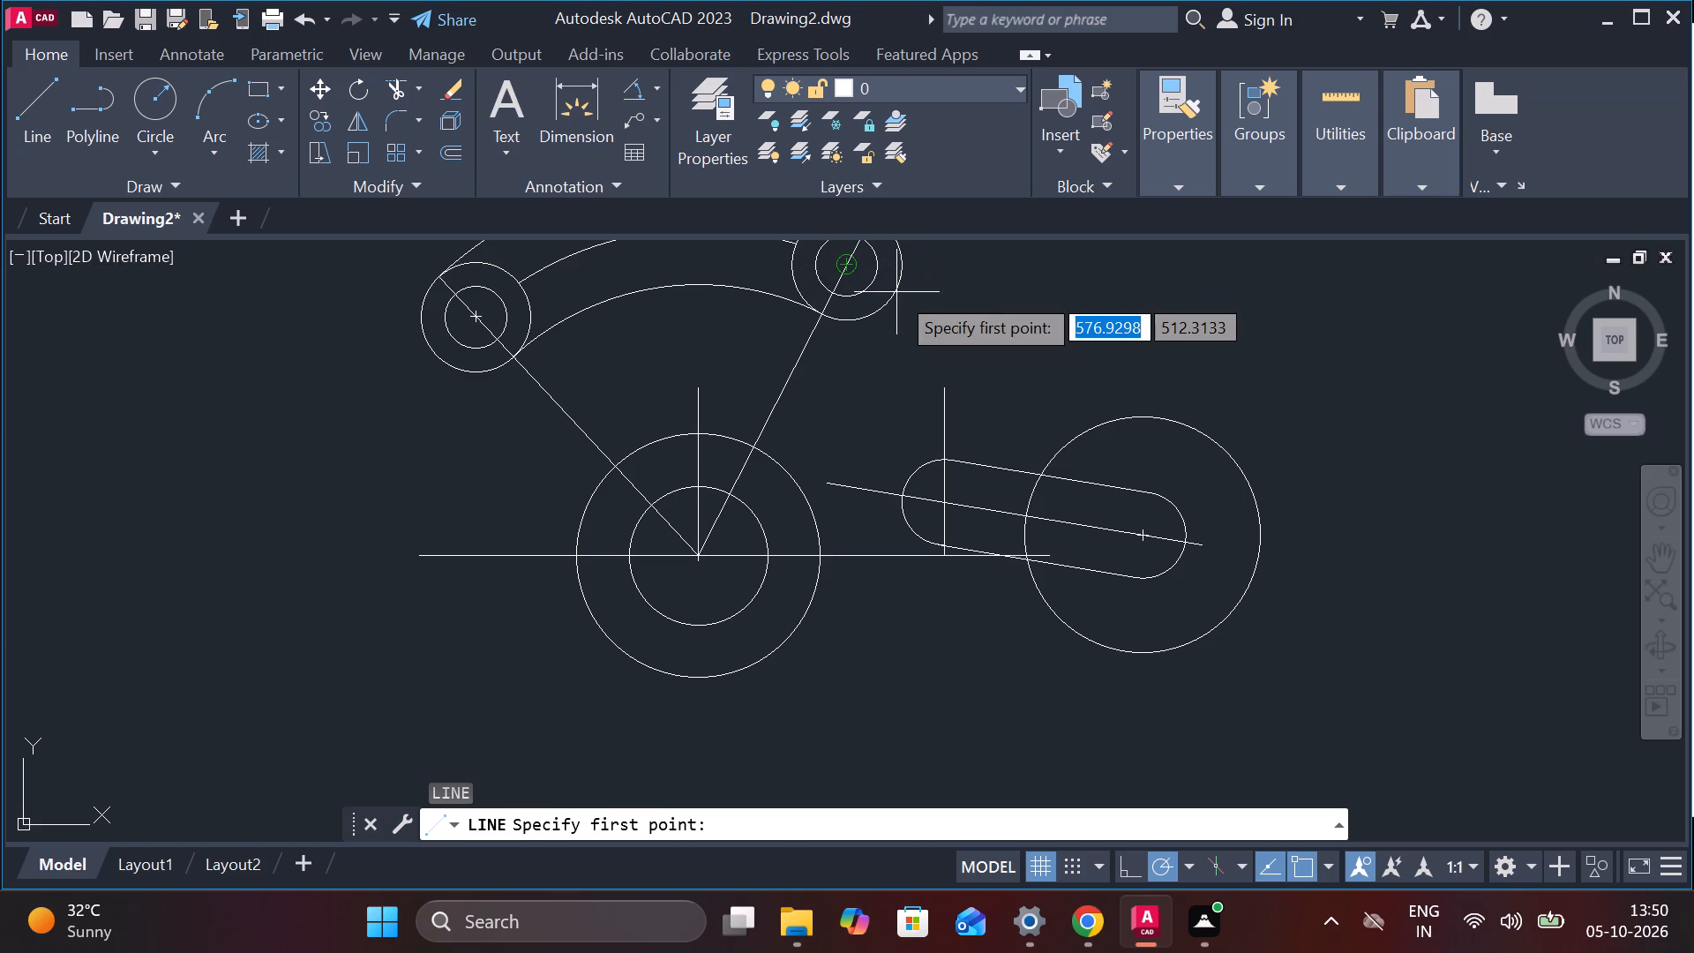
middle_click_drag(963, 319, 1001, 461)
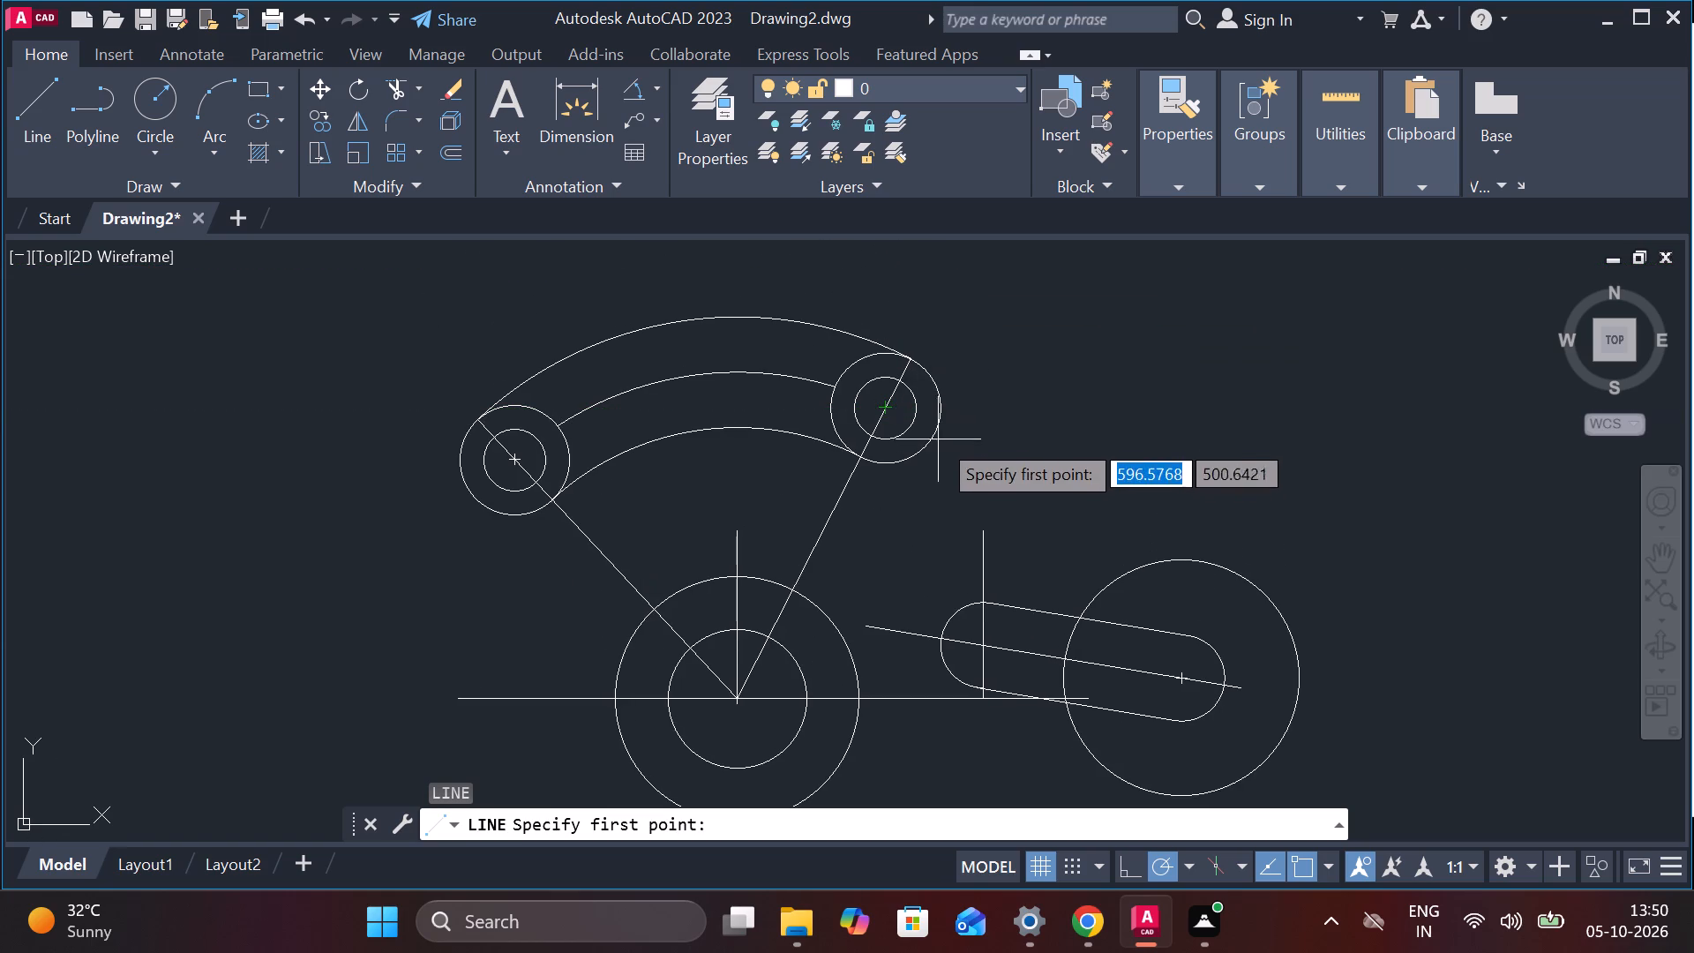
scroll(930, 443, "up", 3)
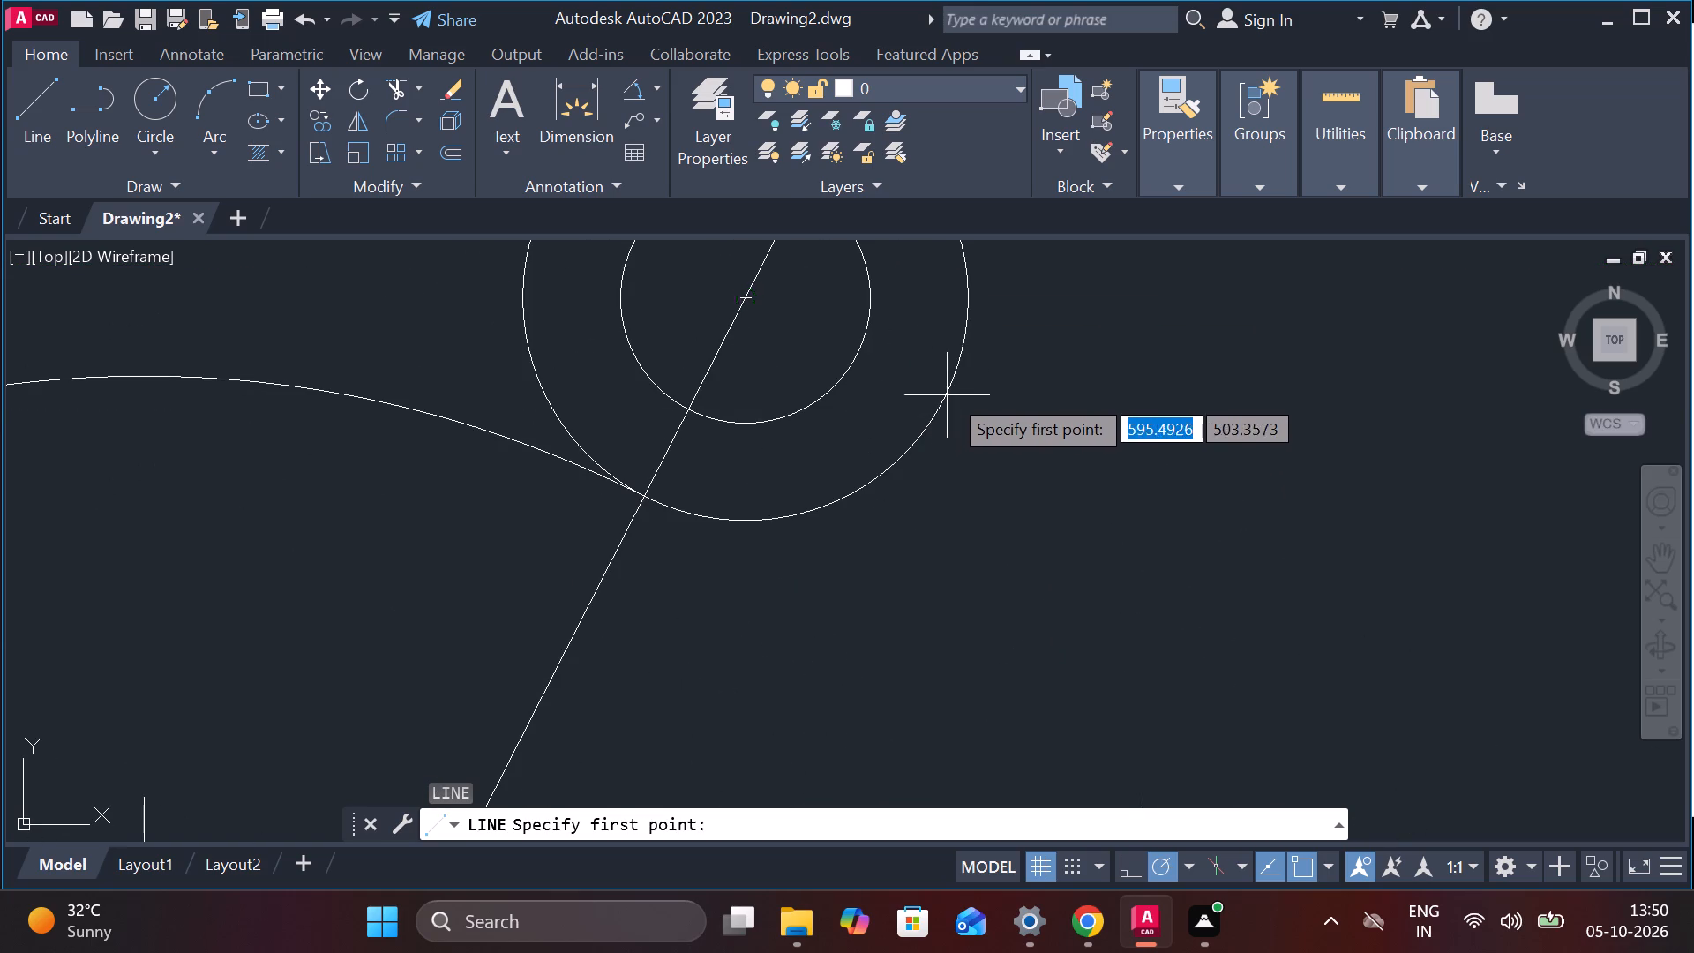
left_click(1322, 859)
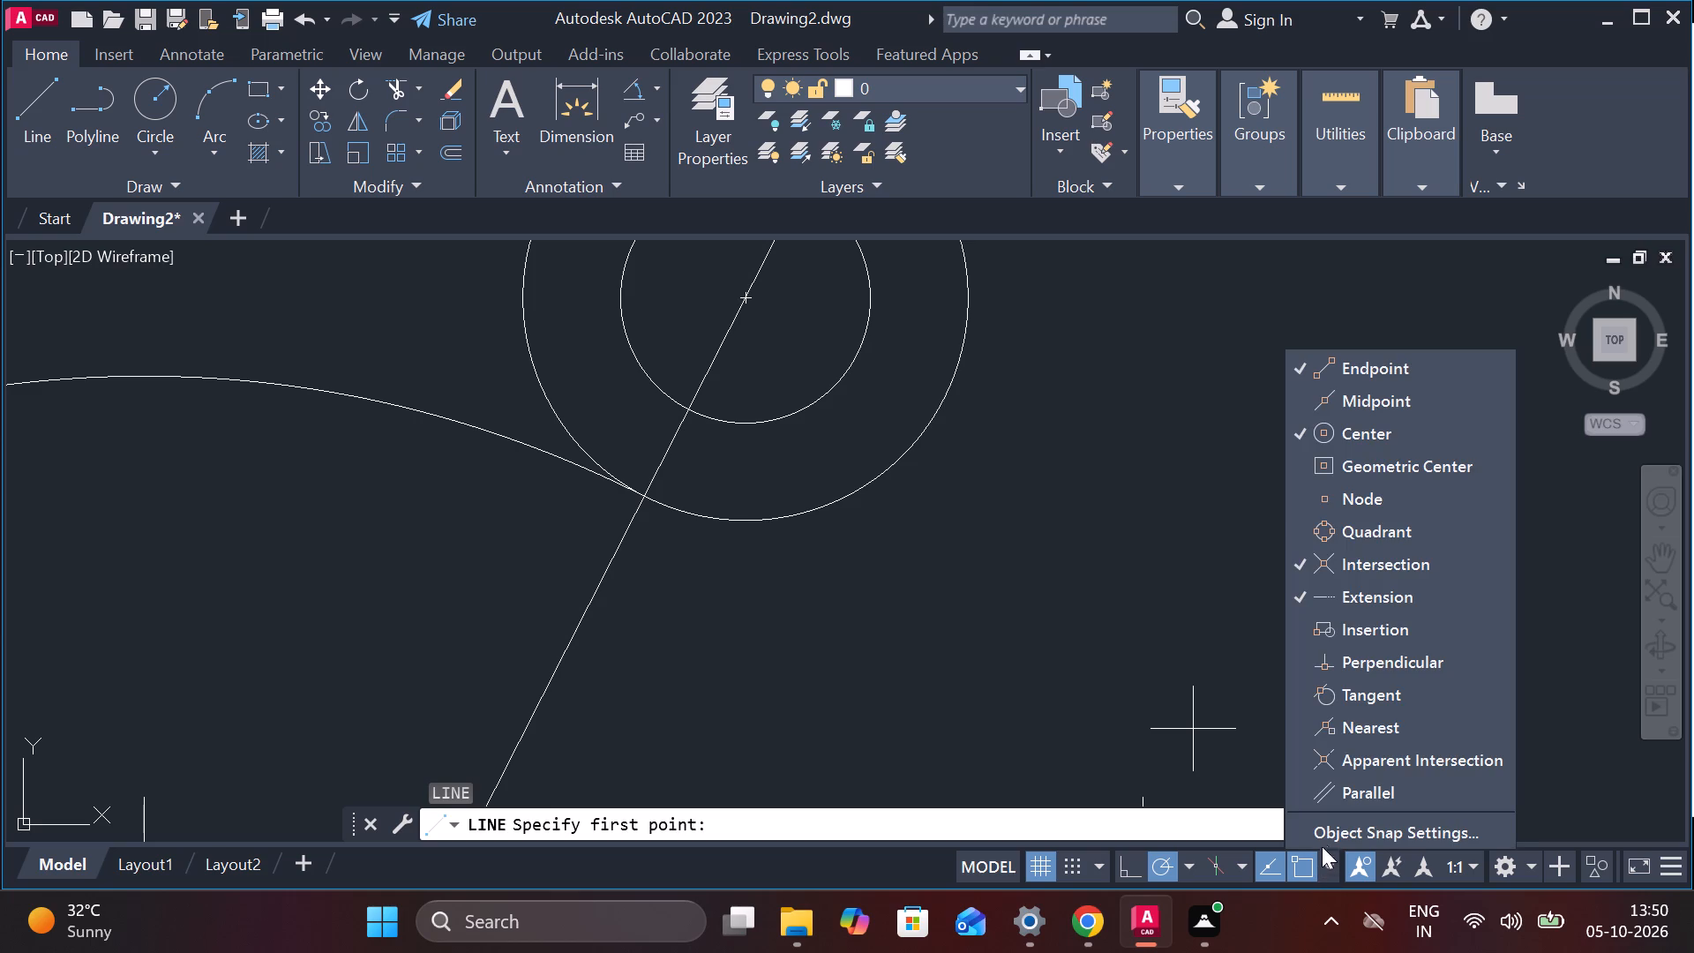
left_click(1311, 826)
left_click(1052, 278)
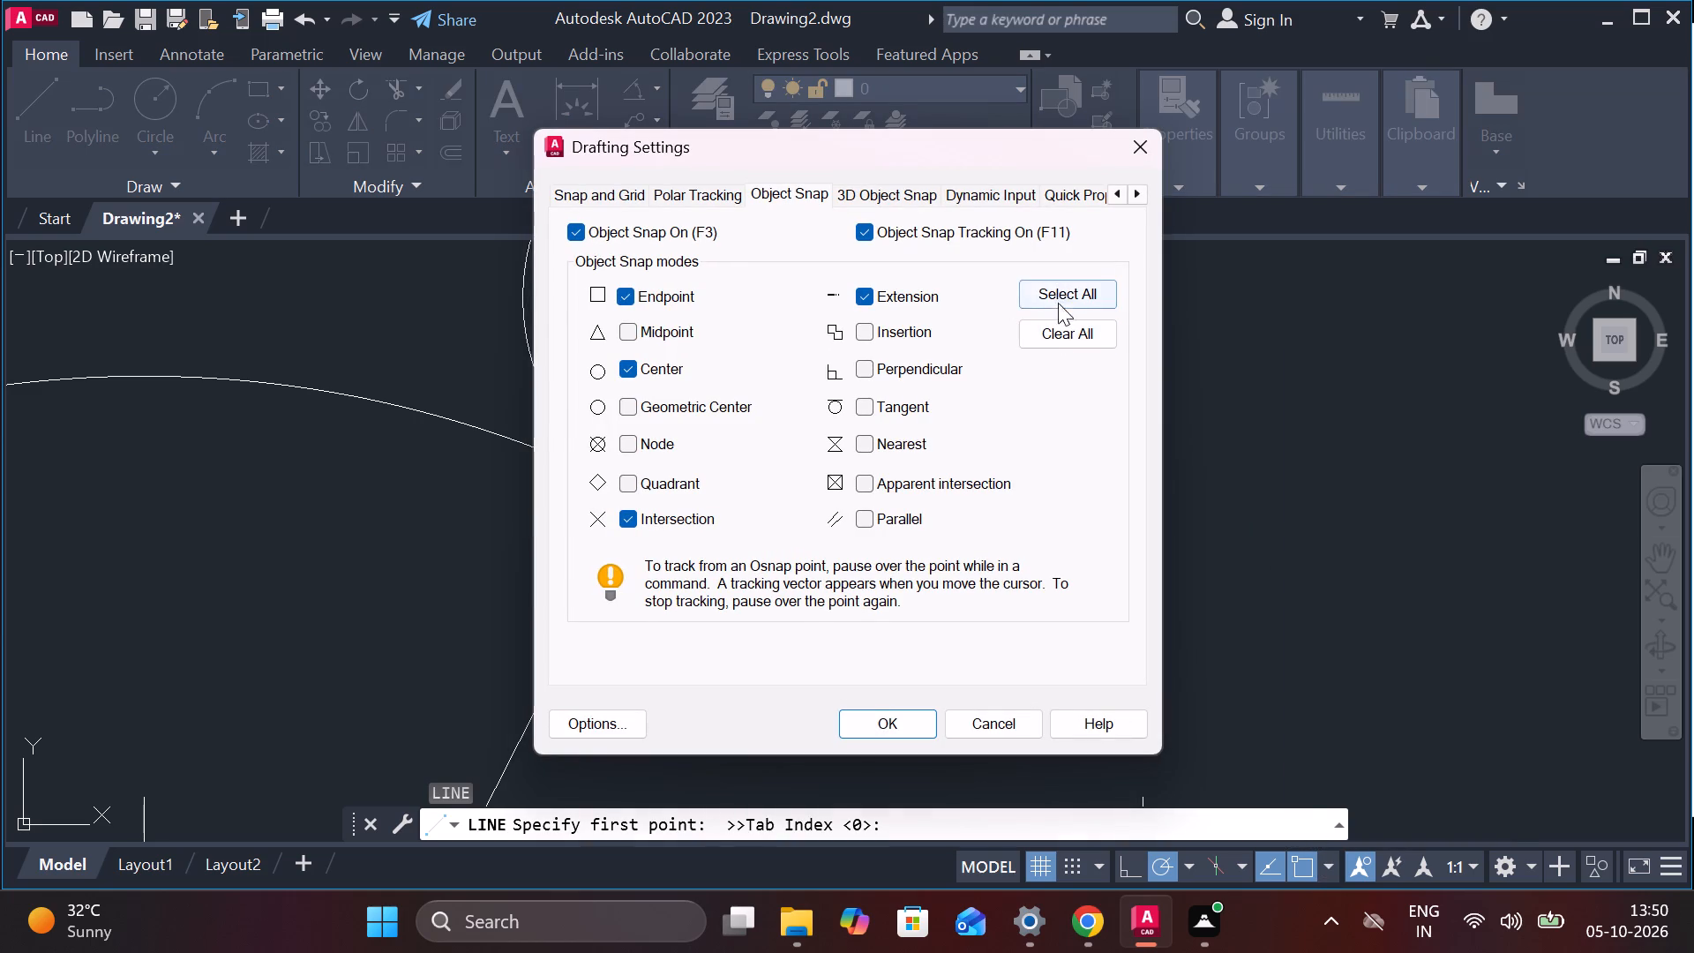
left_click(1045, 281)
left_click(878, 724)
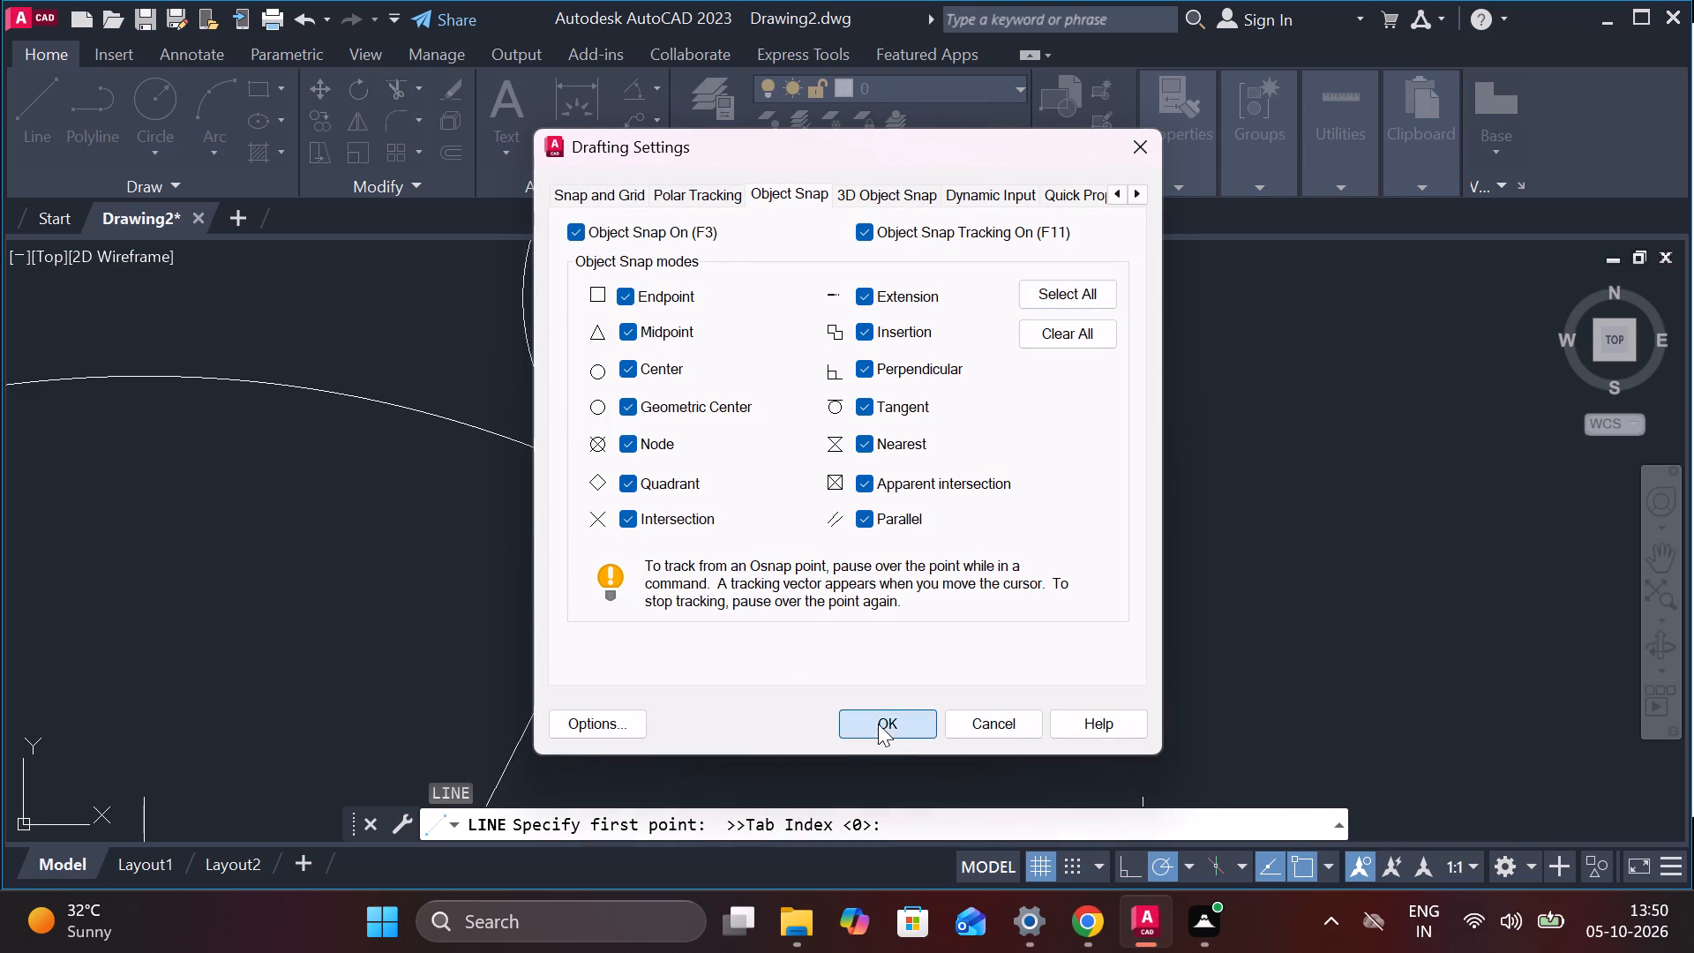
Draw a vertical line from the right quadrant of the upper-right 41 diameter circle down to about the slot's top level.
scroll(941, 397, "down", 2)
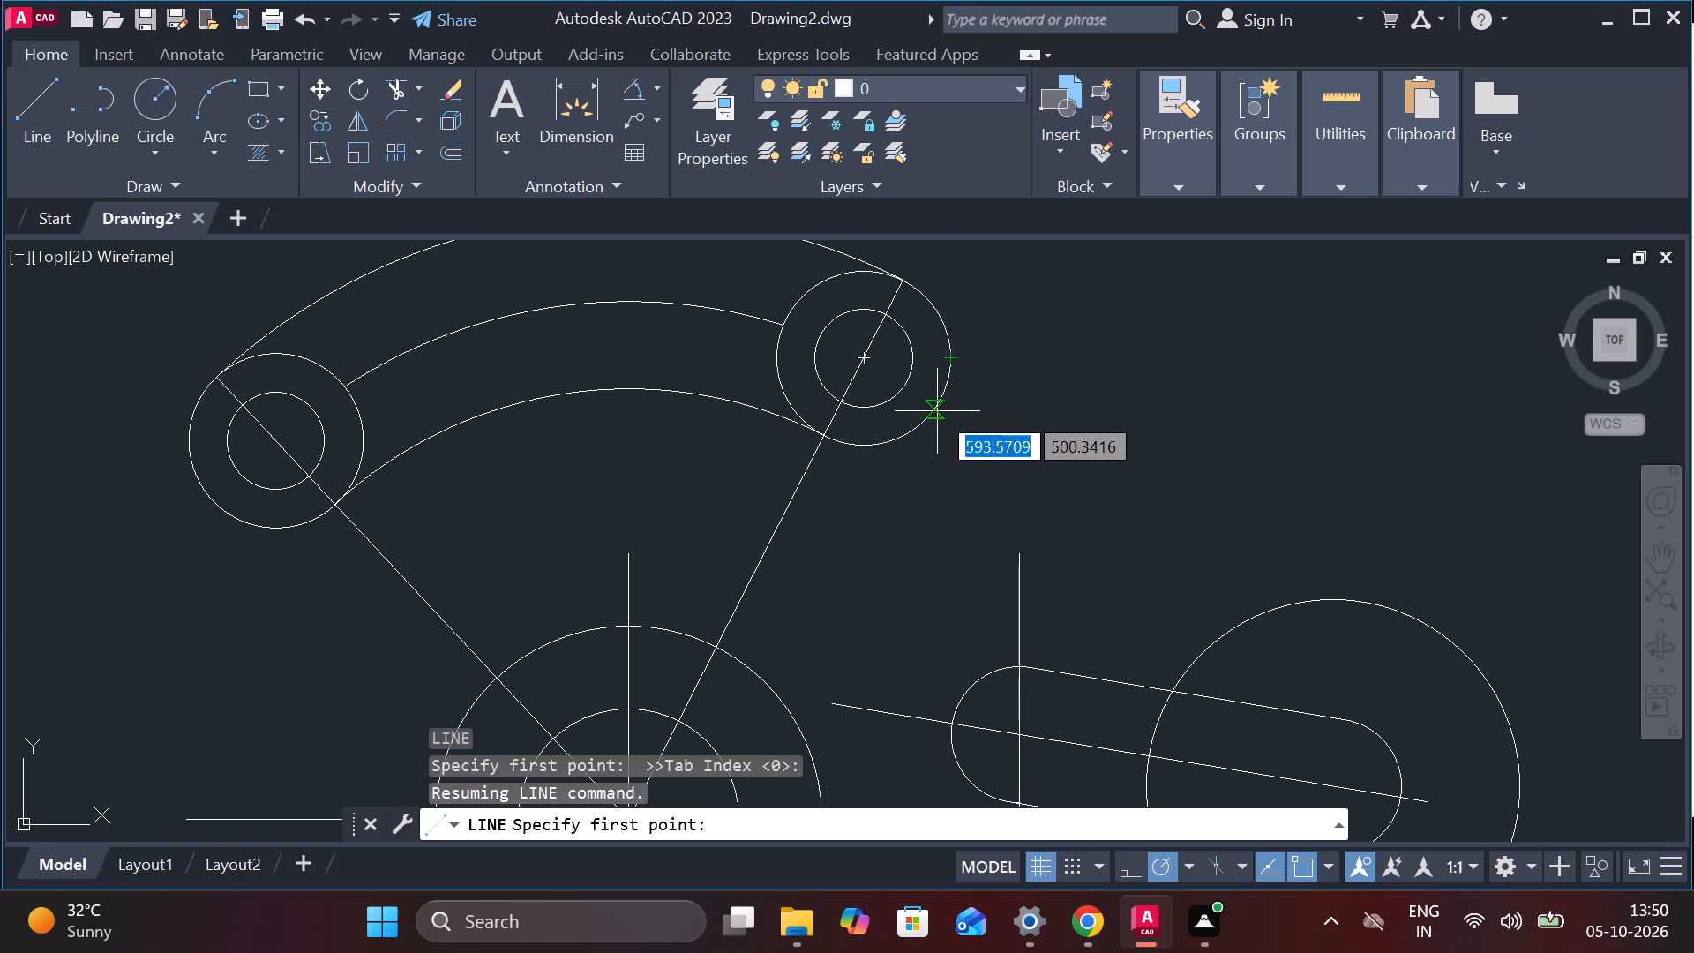
left_click(953, 359)
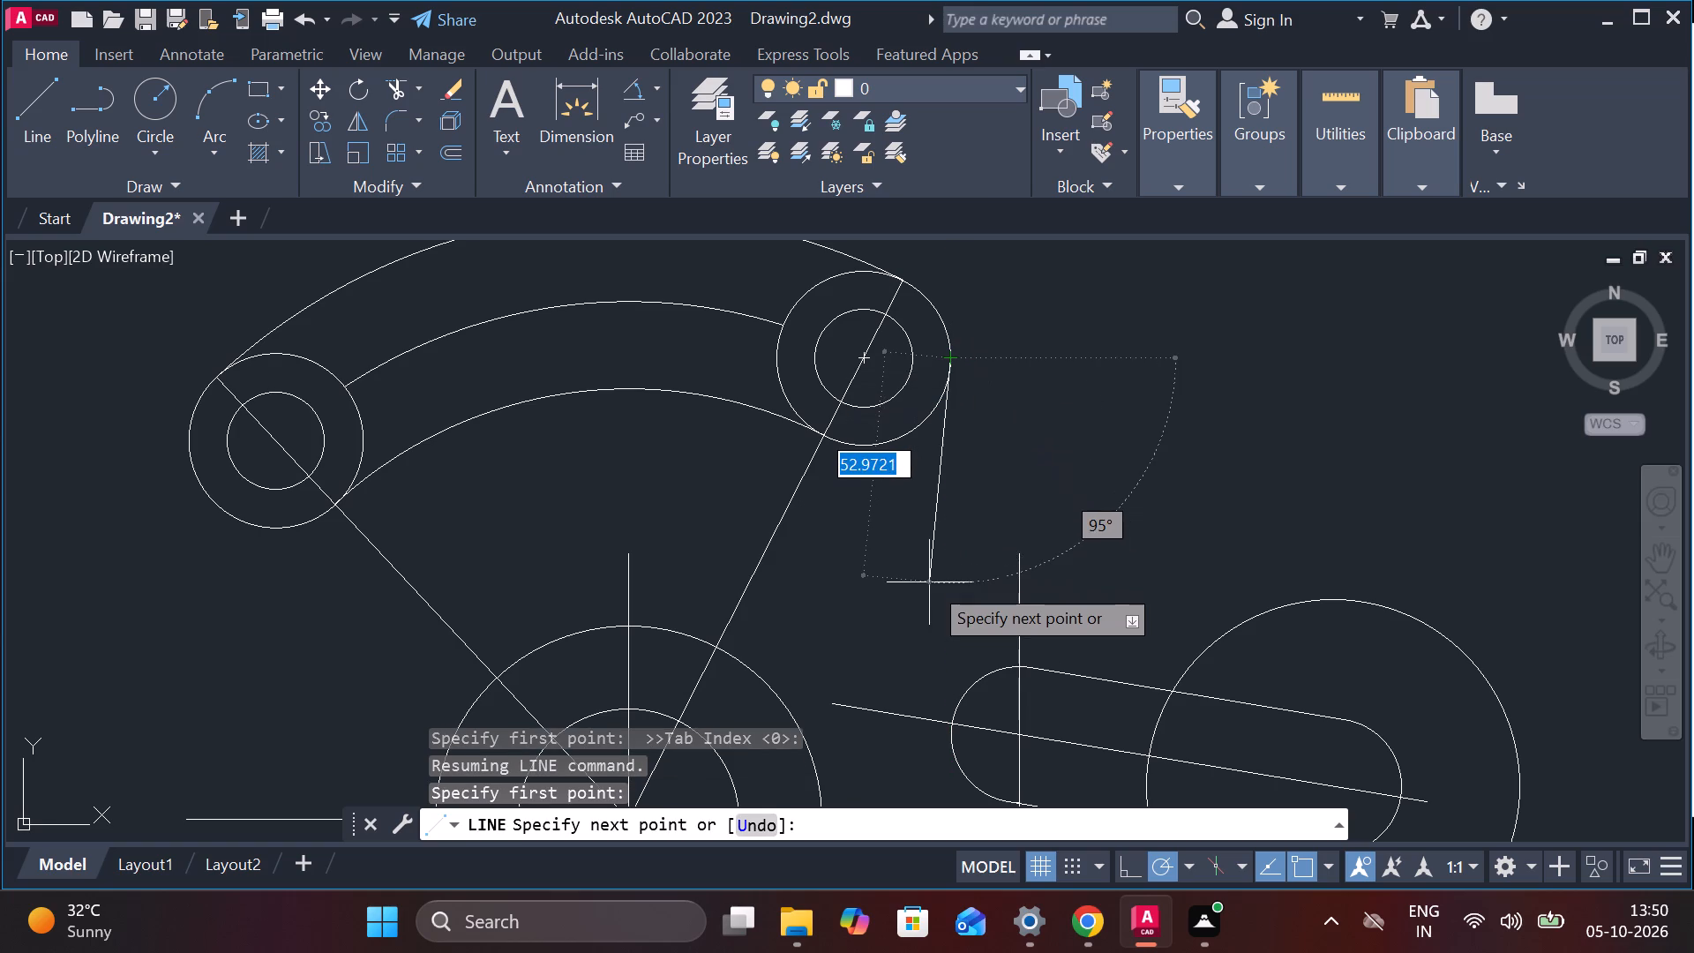
left_click(951, 667)
key("Escape")
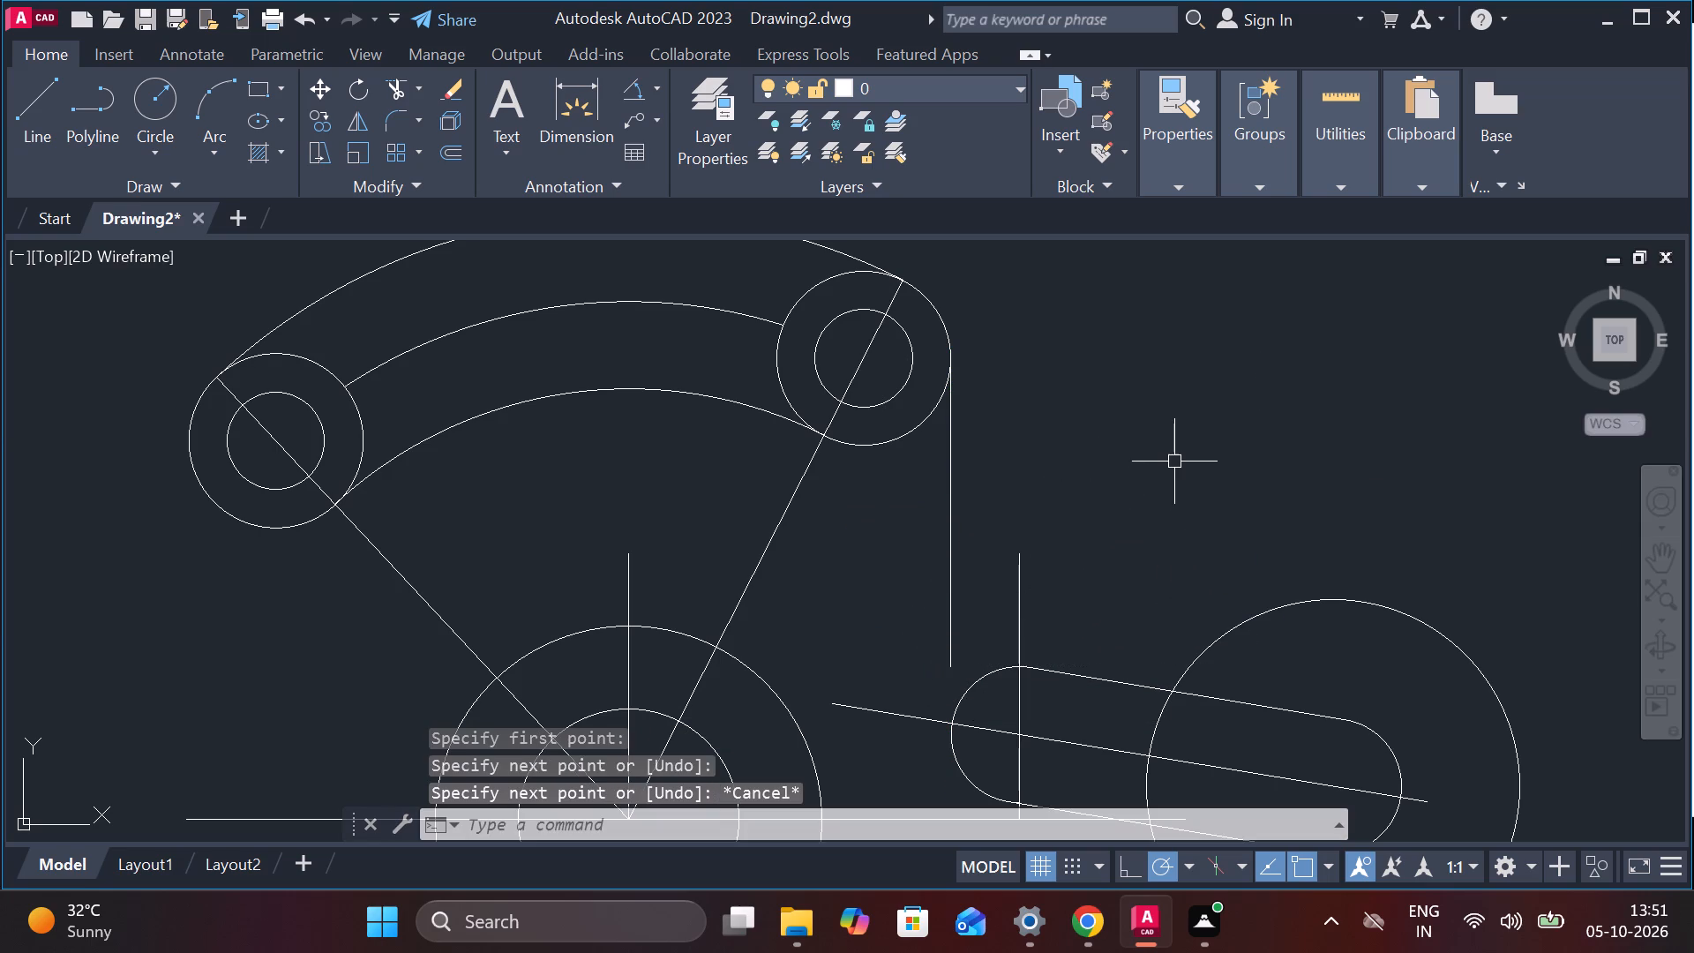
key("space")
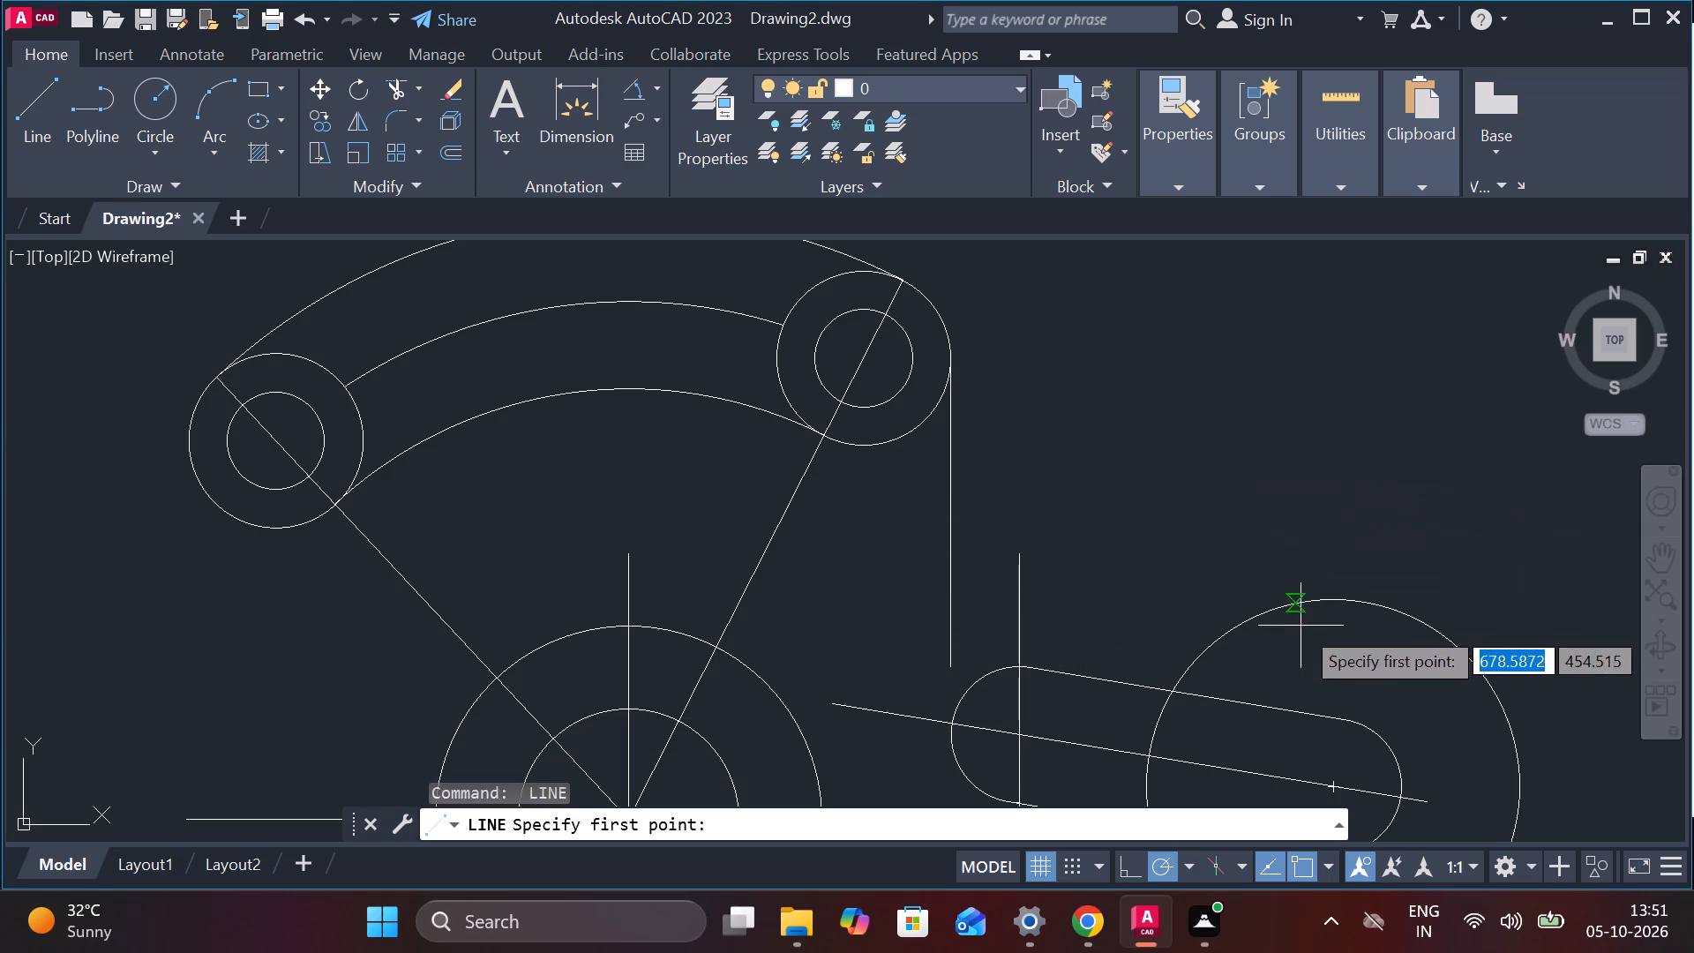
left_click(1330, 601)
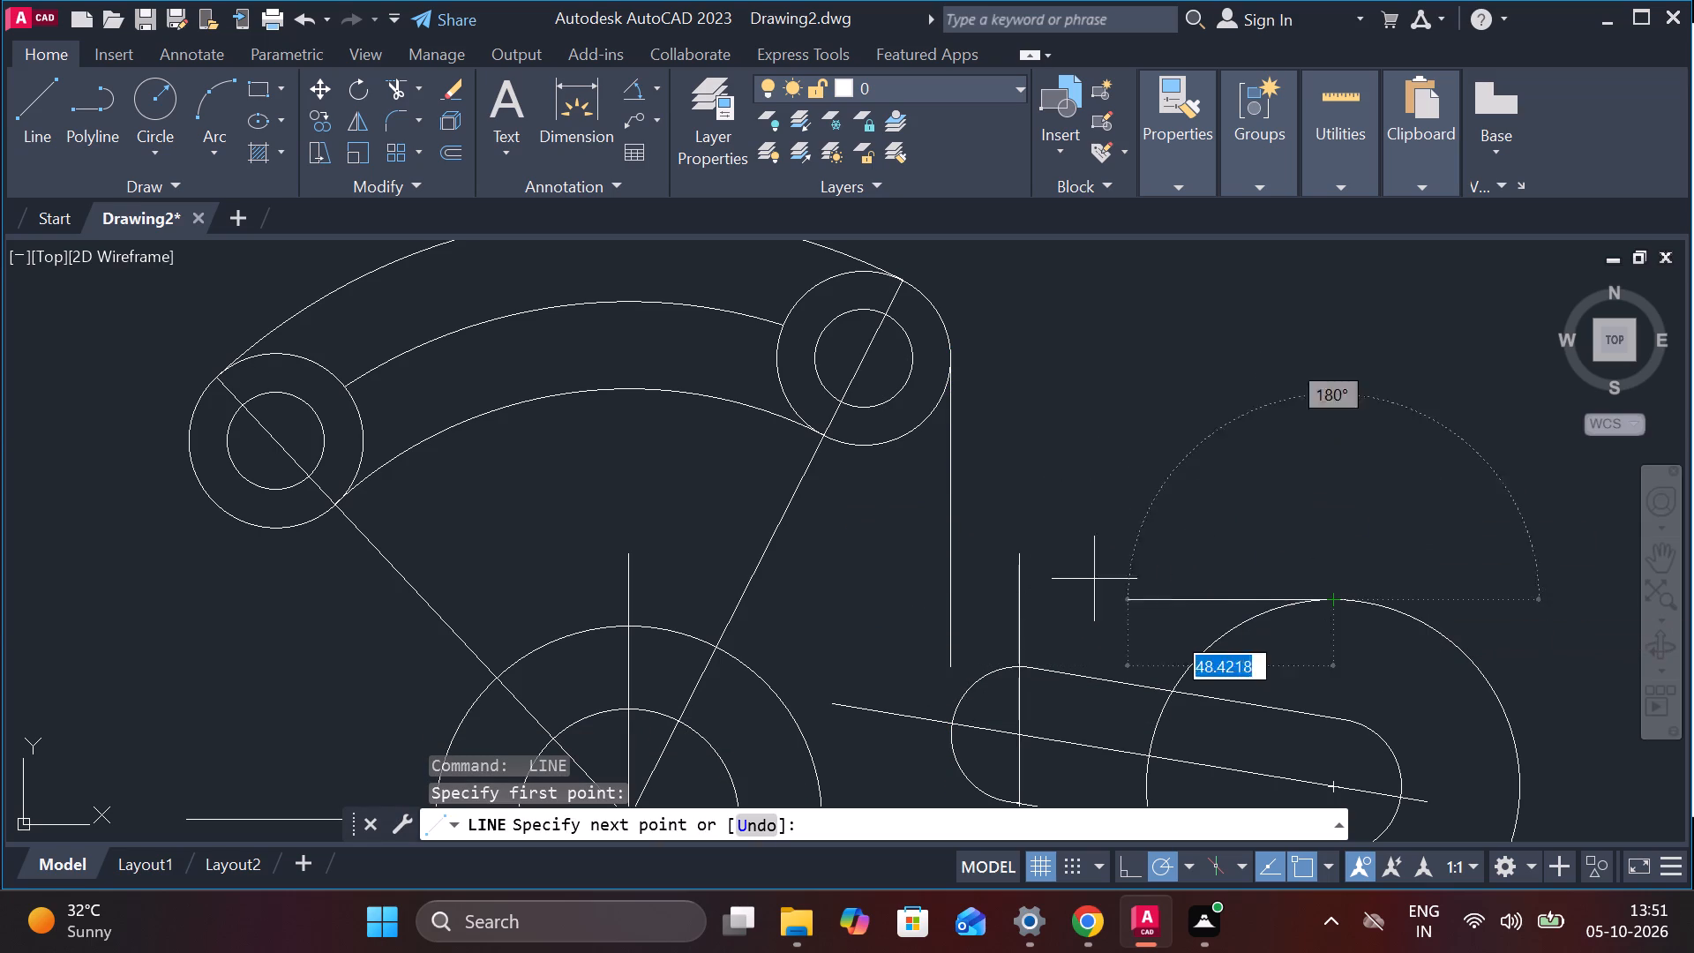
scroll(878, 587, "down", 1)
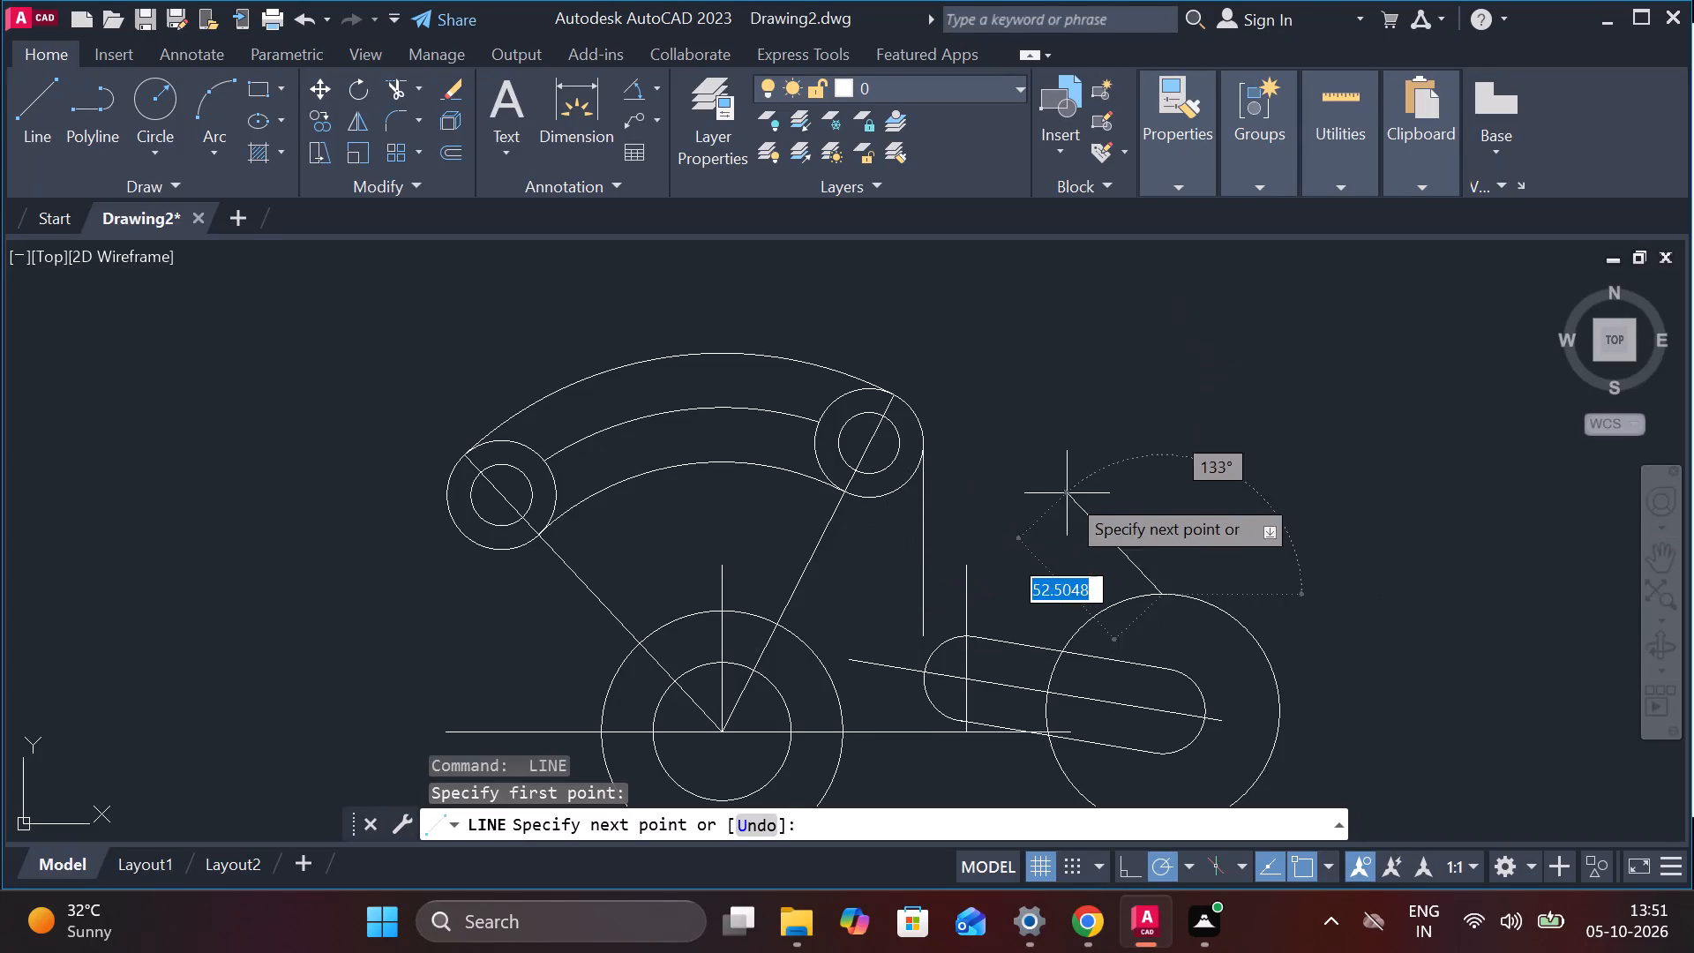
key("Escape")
Offset the slot's upper straight edge through a point near the top of the radius 44 circle.
scroll(989, 681, "up", 1)
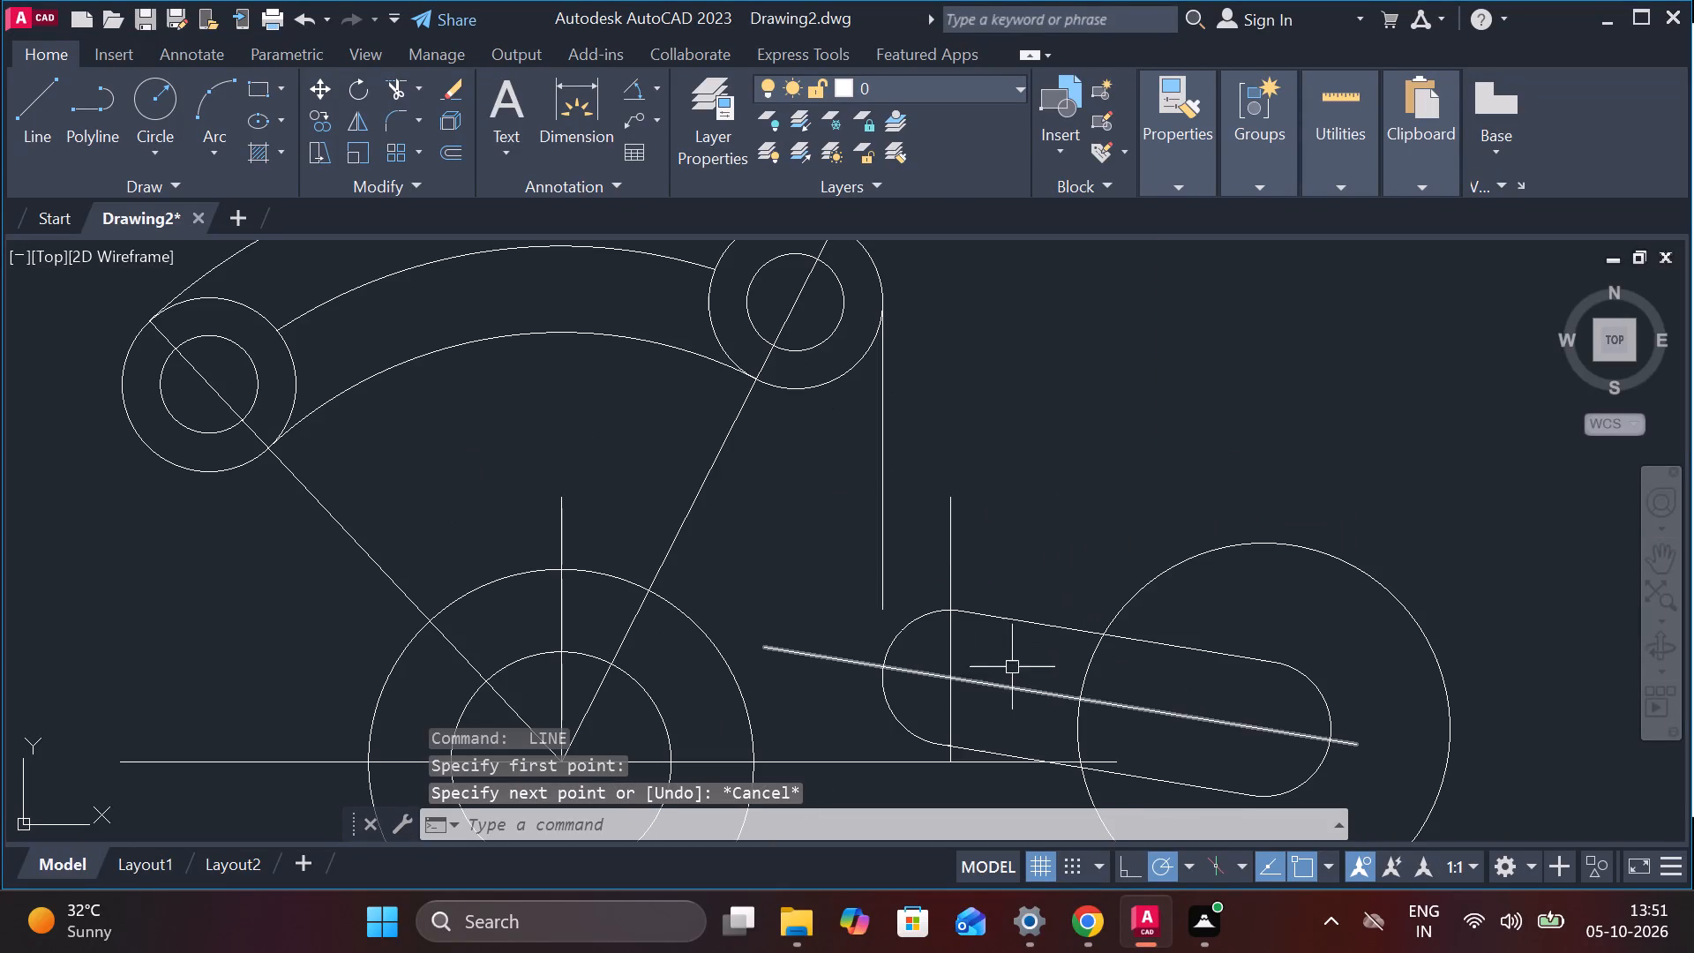
left_click(1046, 624)
key("o")
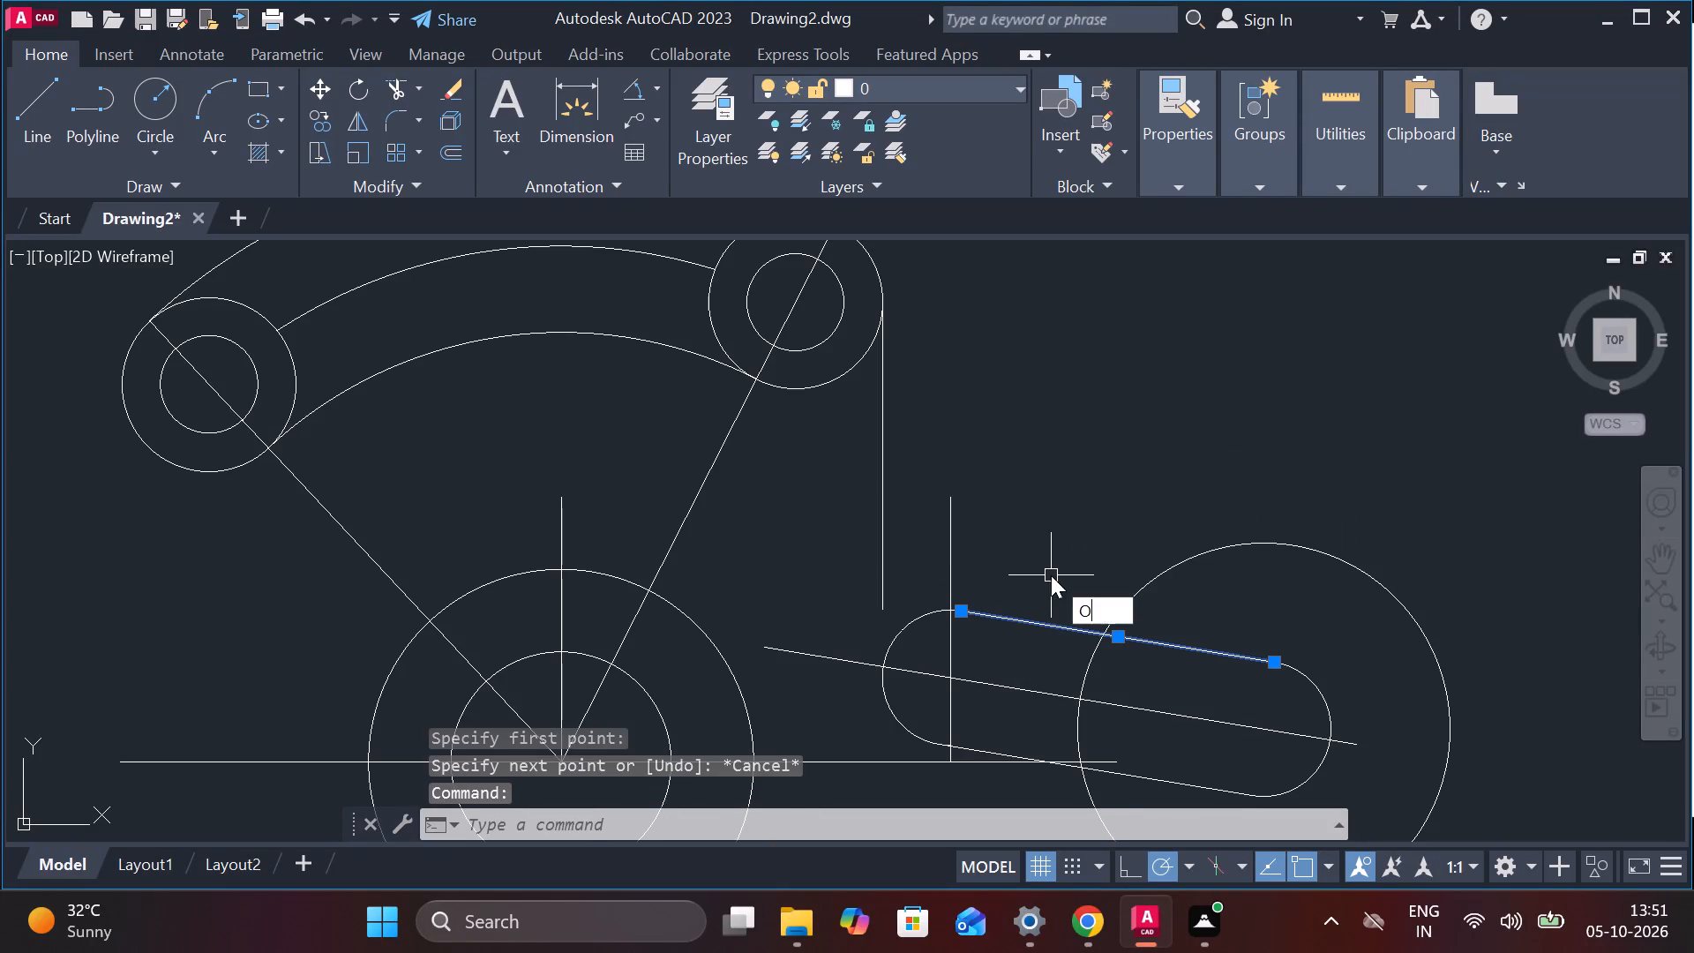
key("Return")
key("Return")
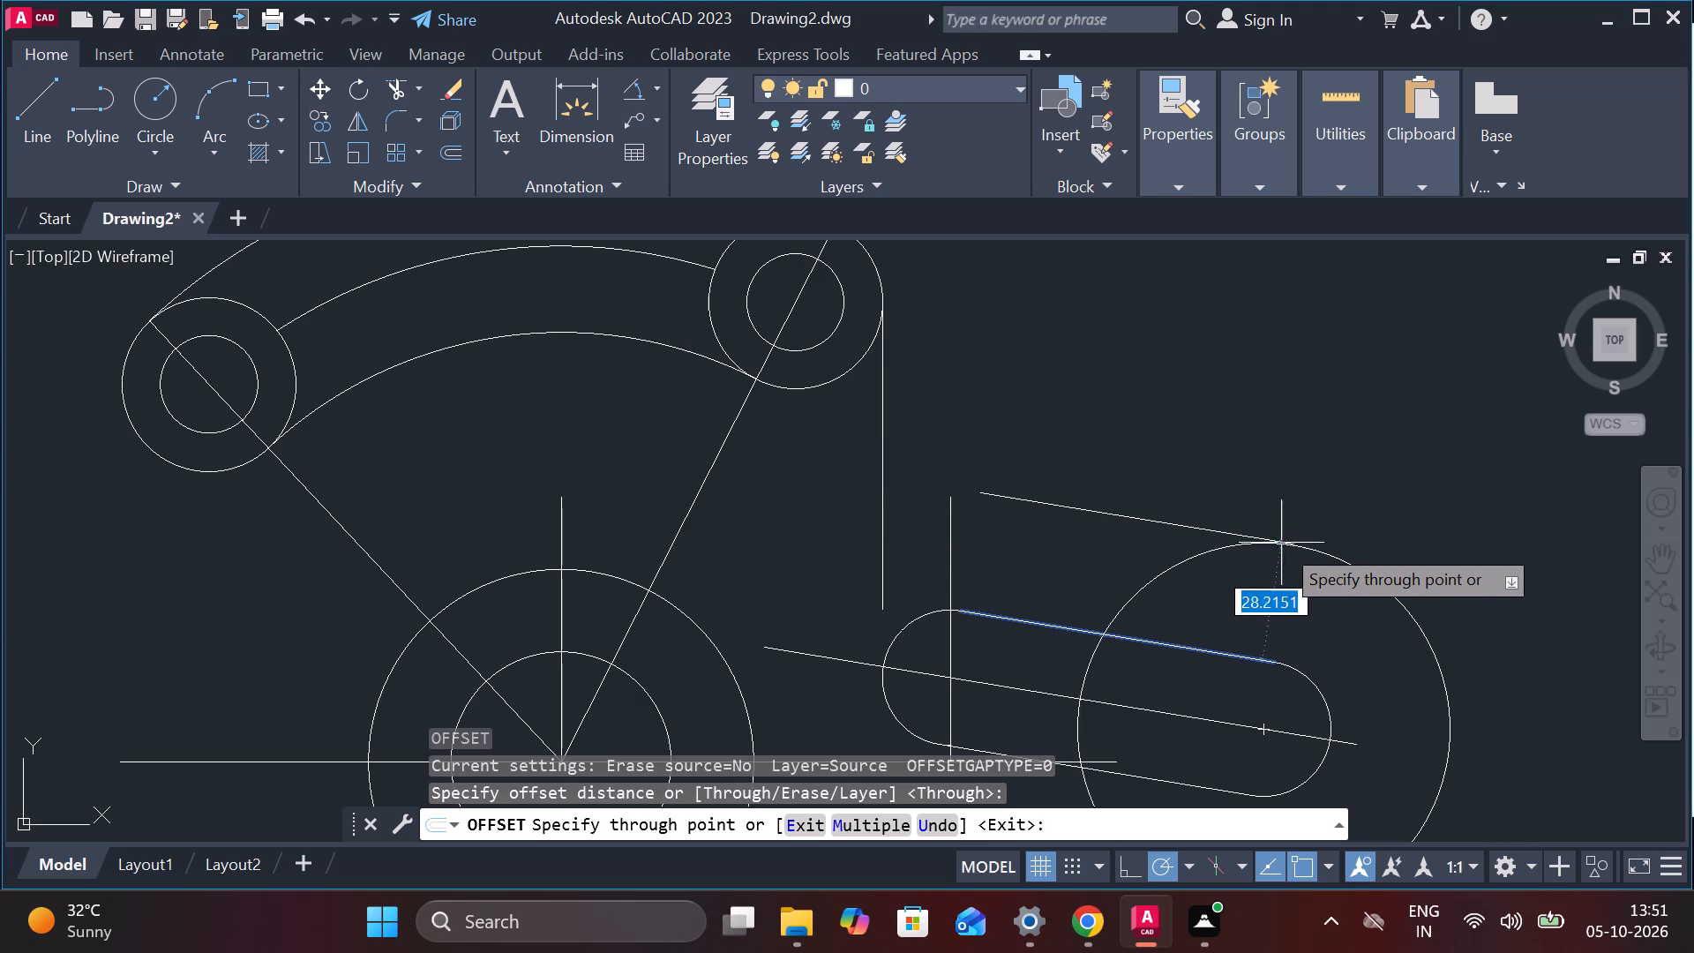
left_click(1281, 544)
scroll(1286, 533, "up", 2)
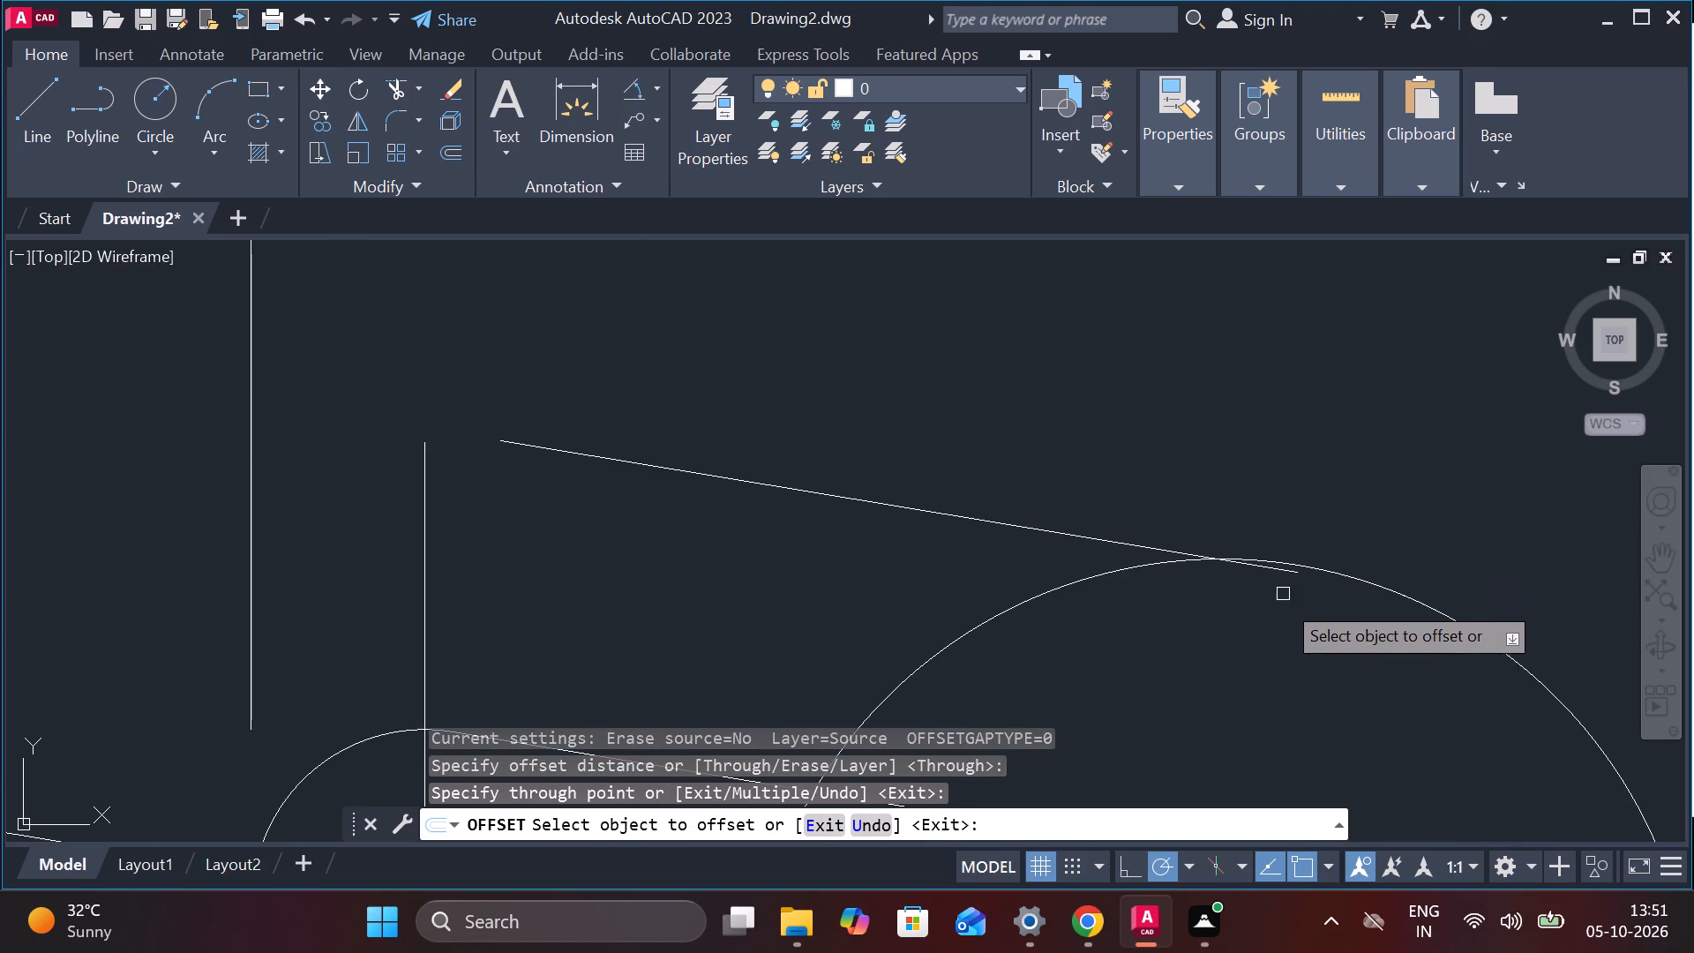
key("Escape")
Extend the upper end of the offset line to the vertical line.
type("EX")
key("Return")
left_click(654, 469)
scroll(631, 469, "down", 1)
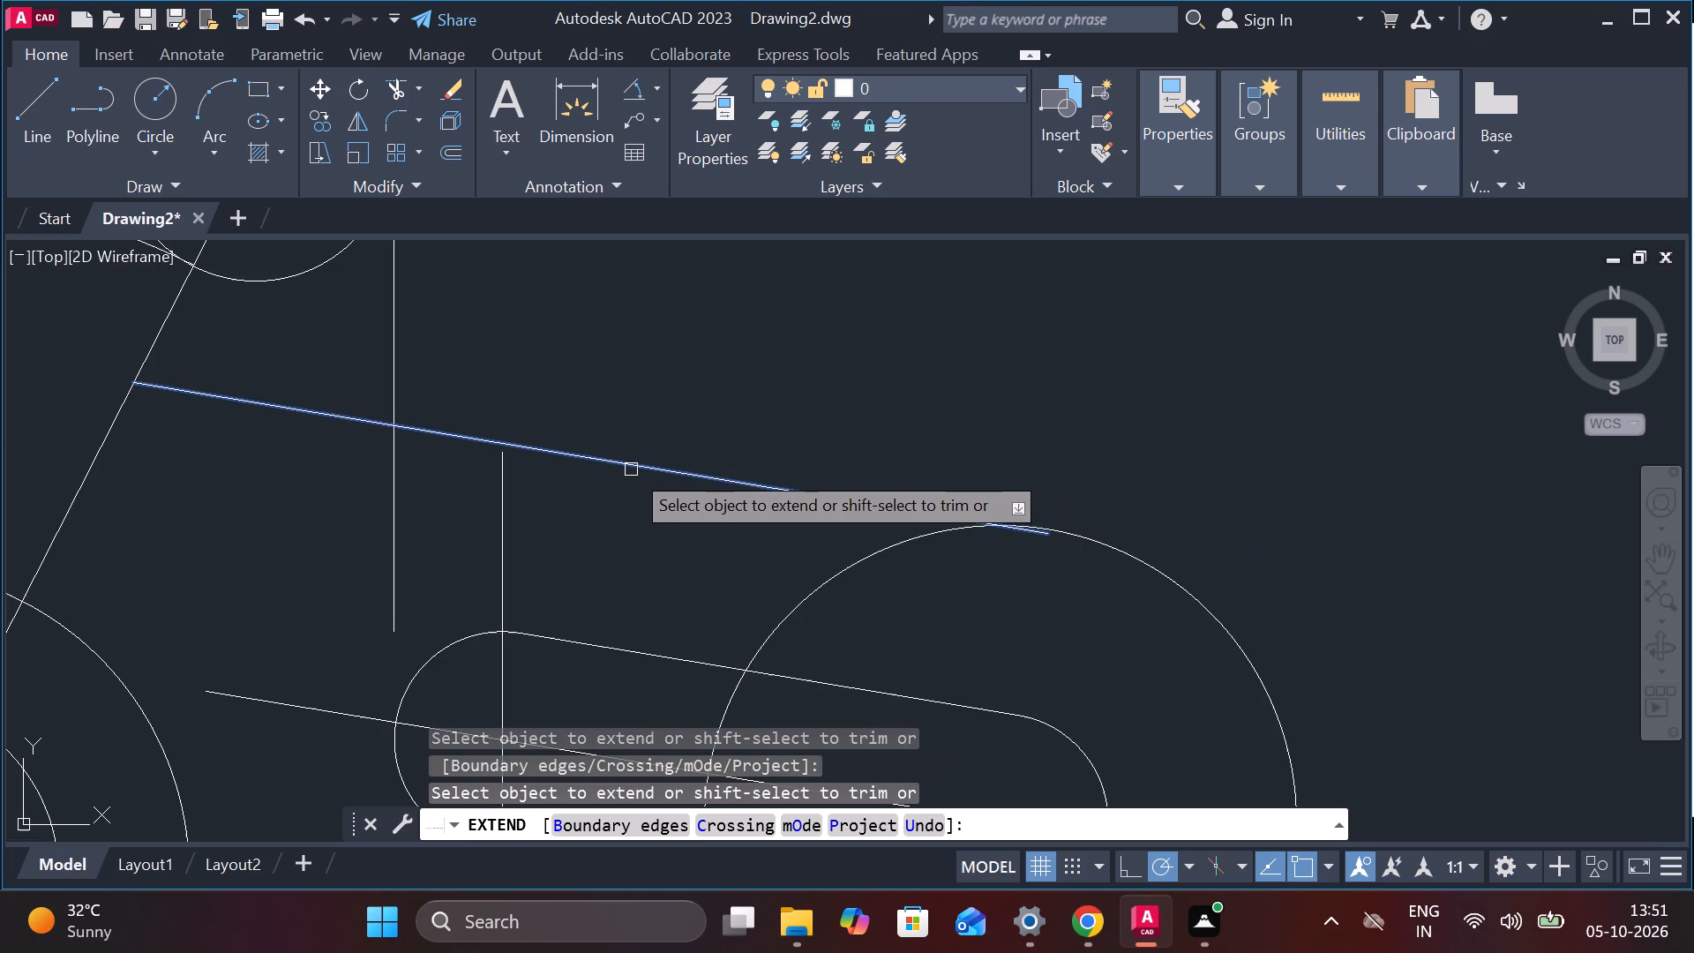
scroll(649, 420, "down", 1)
key("Escape")
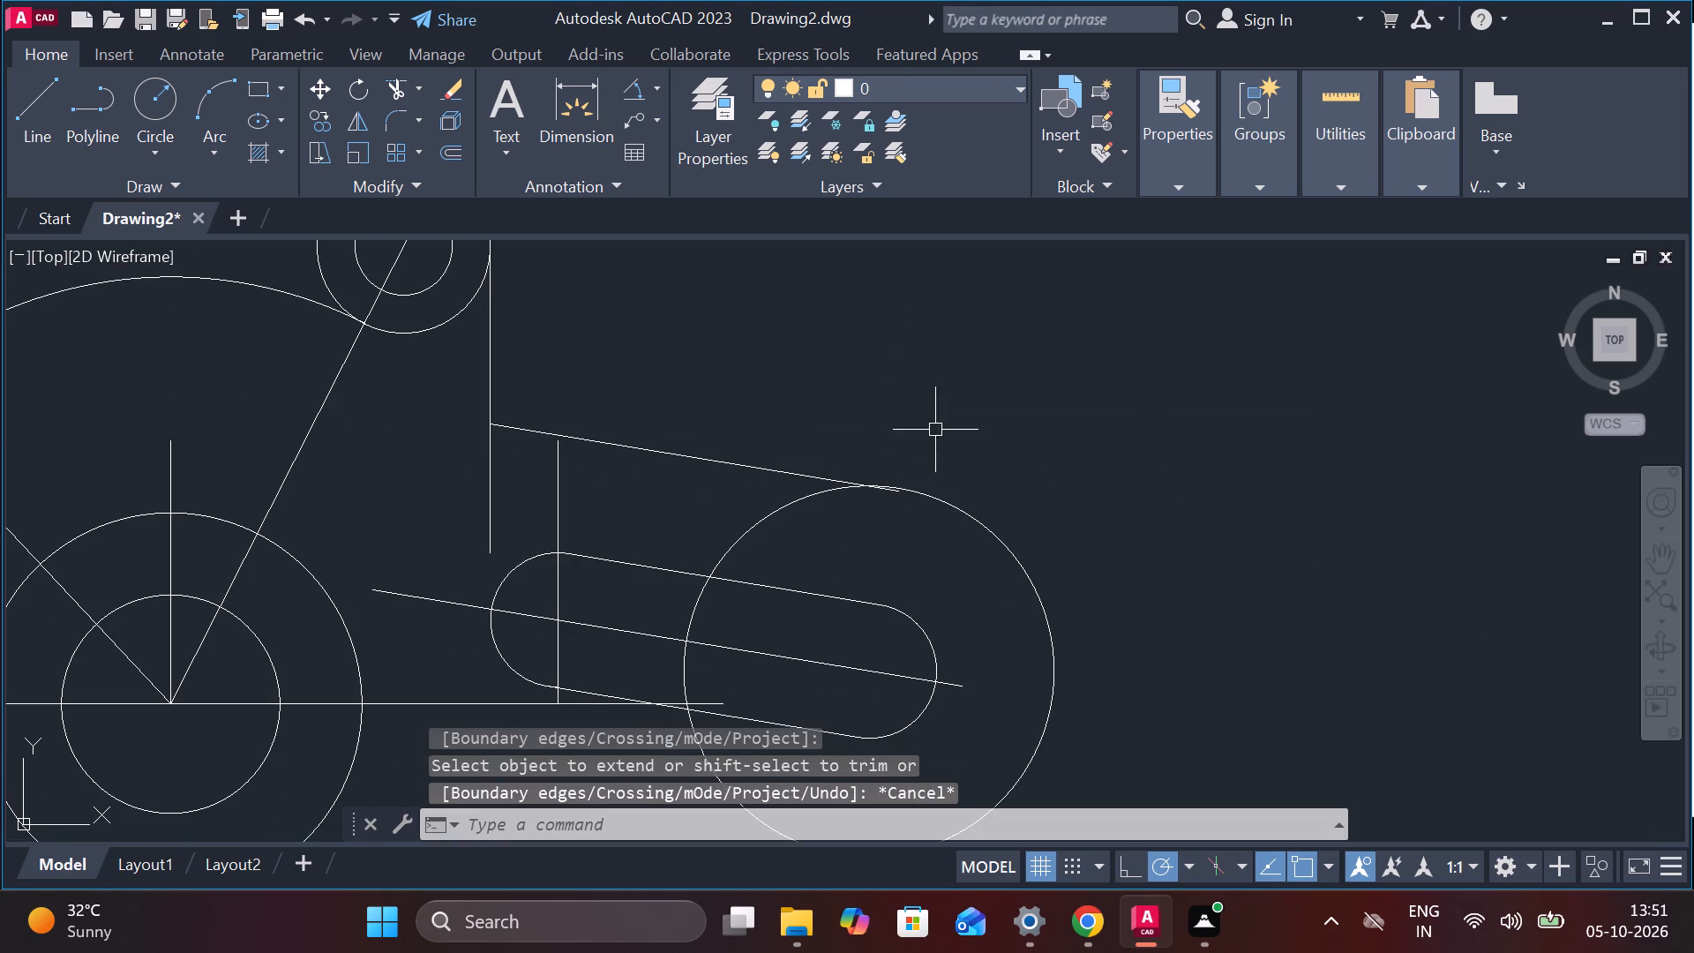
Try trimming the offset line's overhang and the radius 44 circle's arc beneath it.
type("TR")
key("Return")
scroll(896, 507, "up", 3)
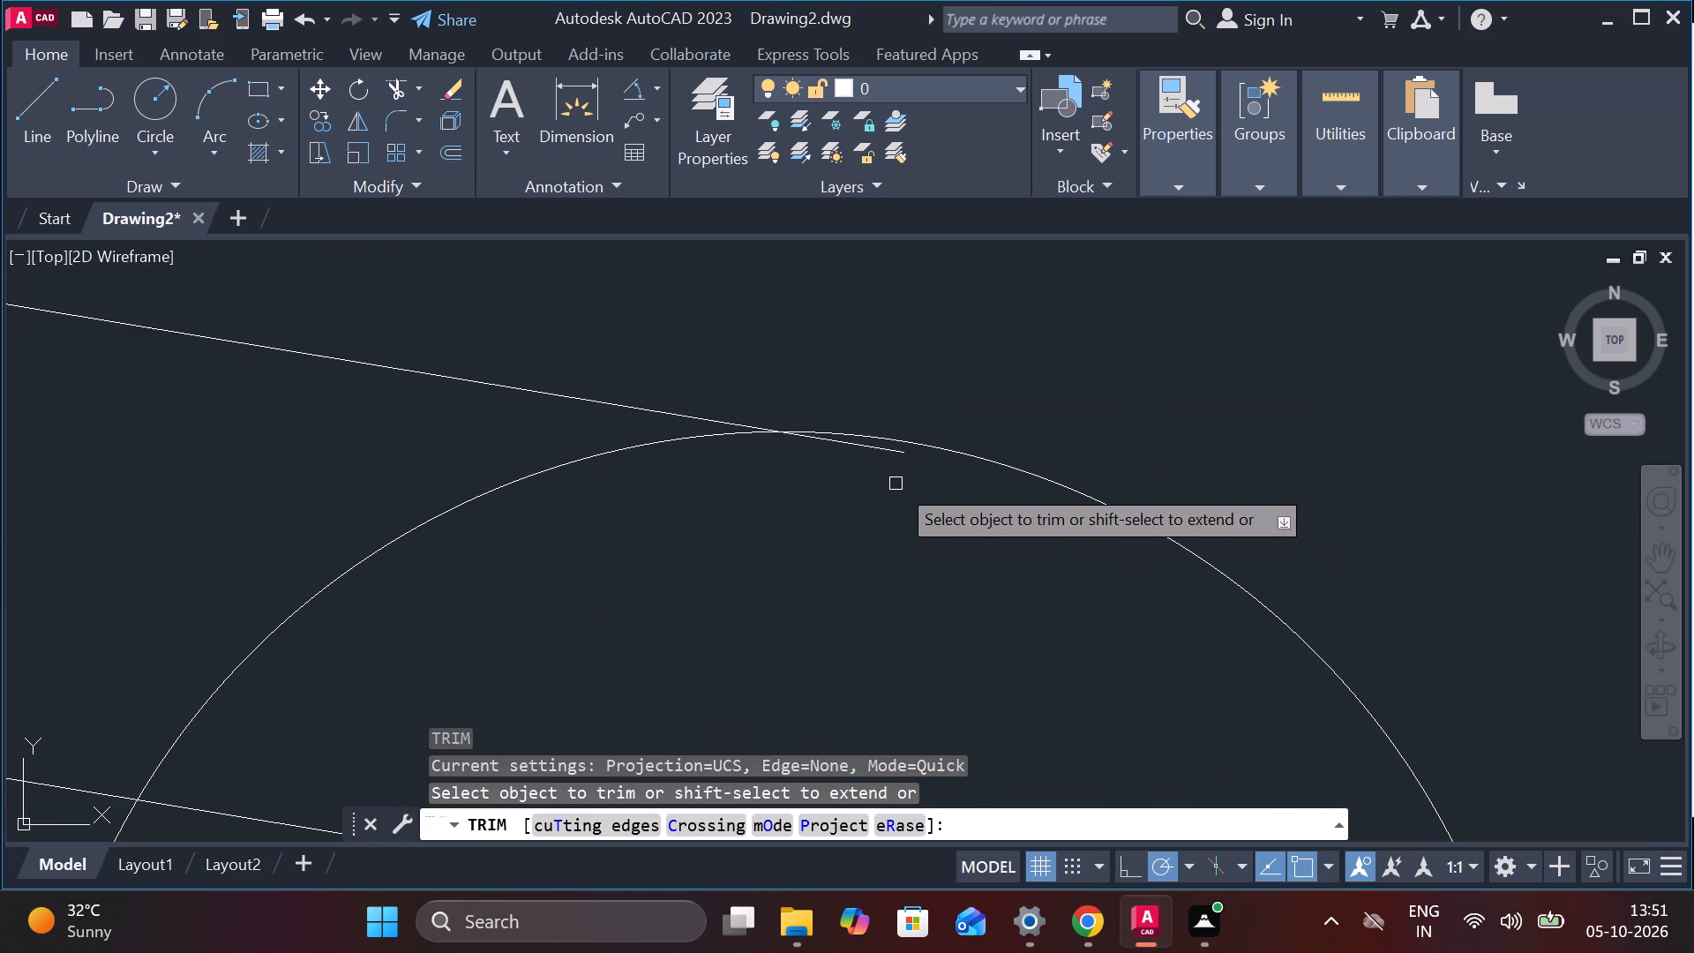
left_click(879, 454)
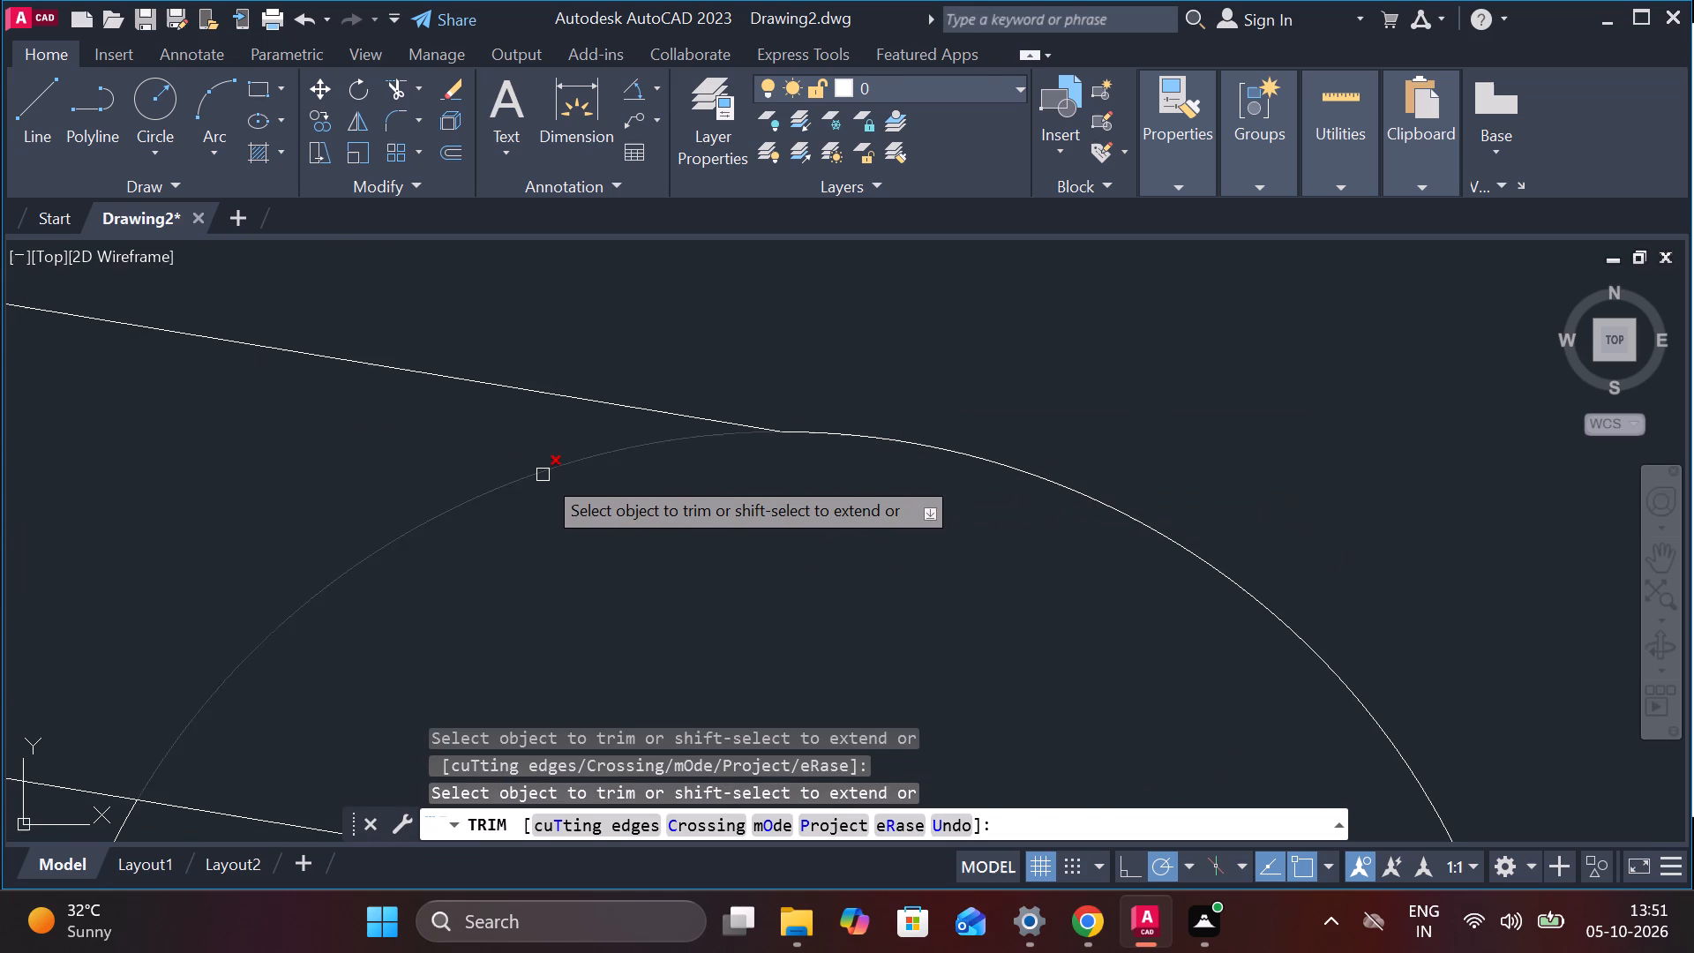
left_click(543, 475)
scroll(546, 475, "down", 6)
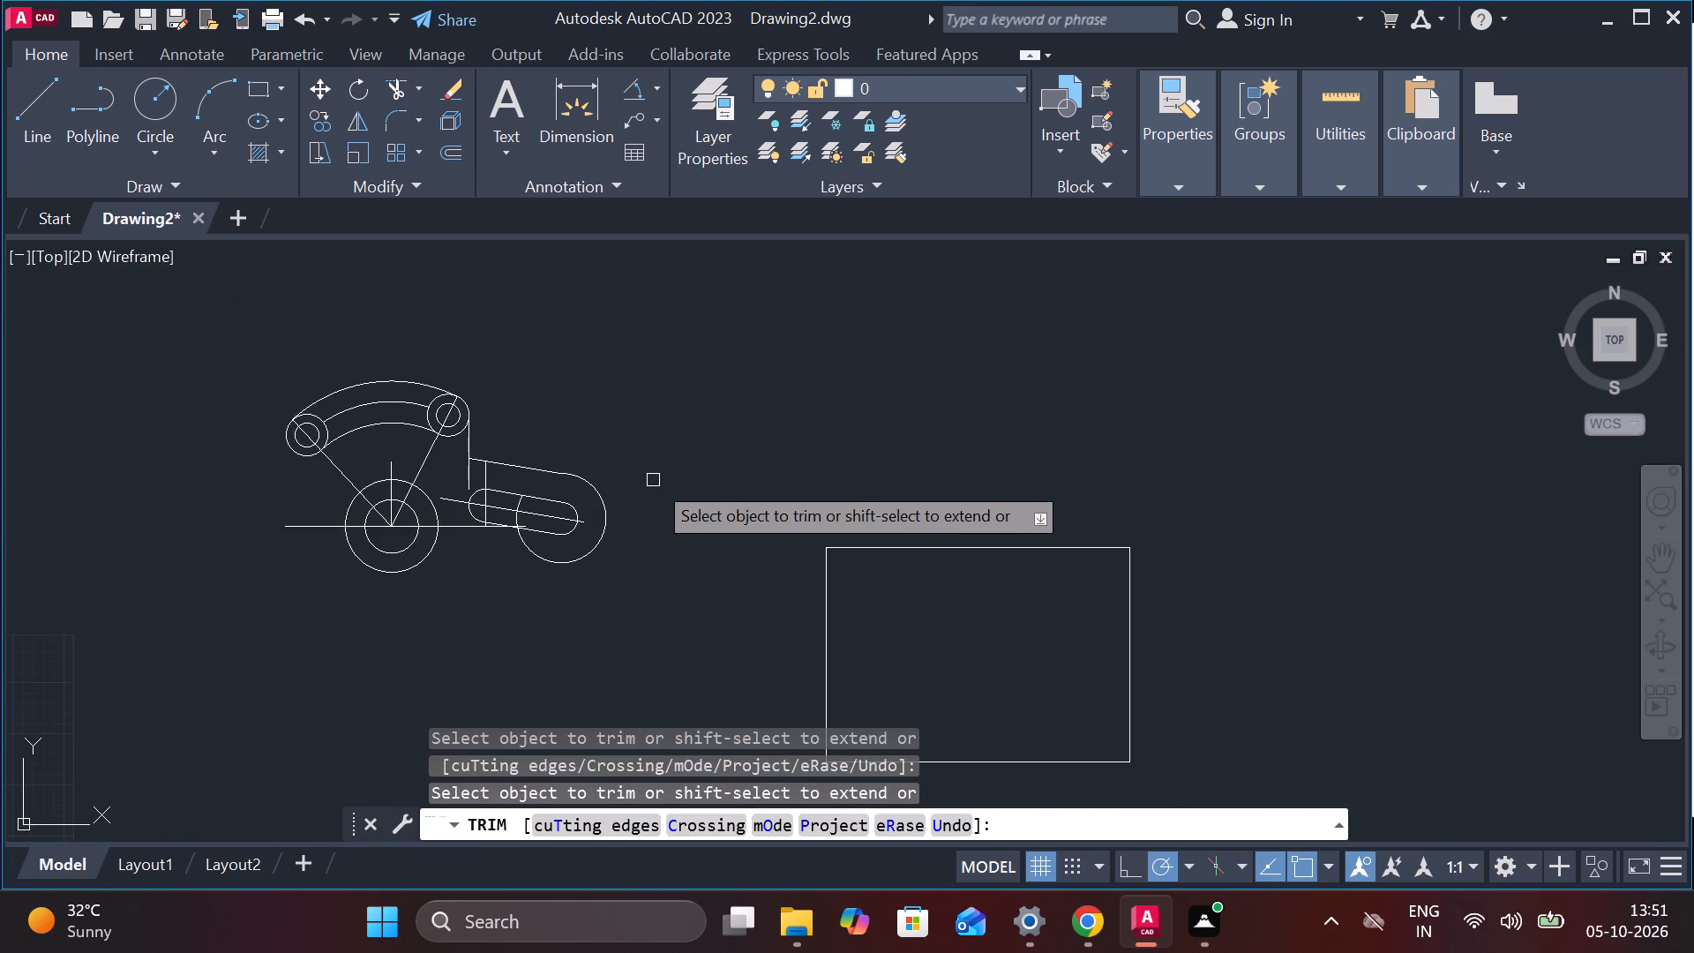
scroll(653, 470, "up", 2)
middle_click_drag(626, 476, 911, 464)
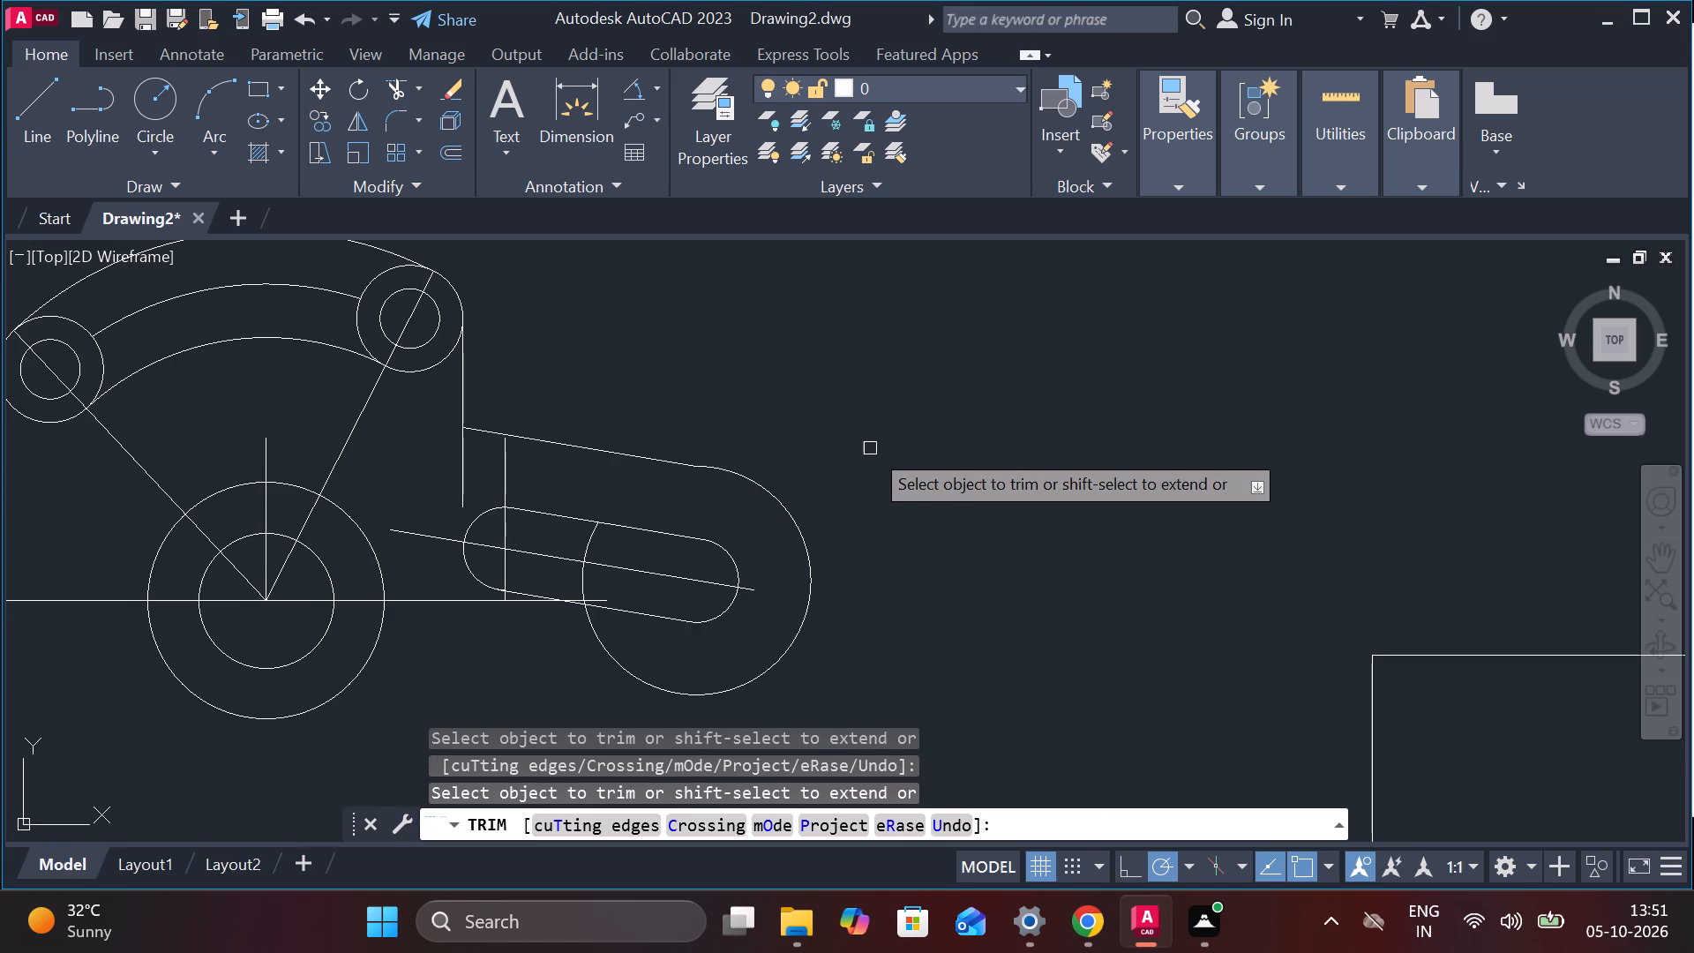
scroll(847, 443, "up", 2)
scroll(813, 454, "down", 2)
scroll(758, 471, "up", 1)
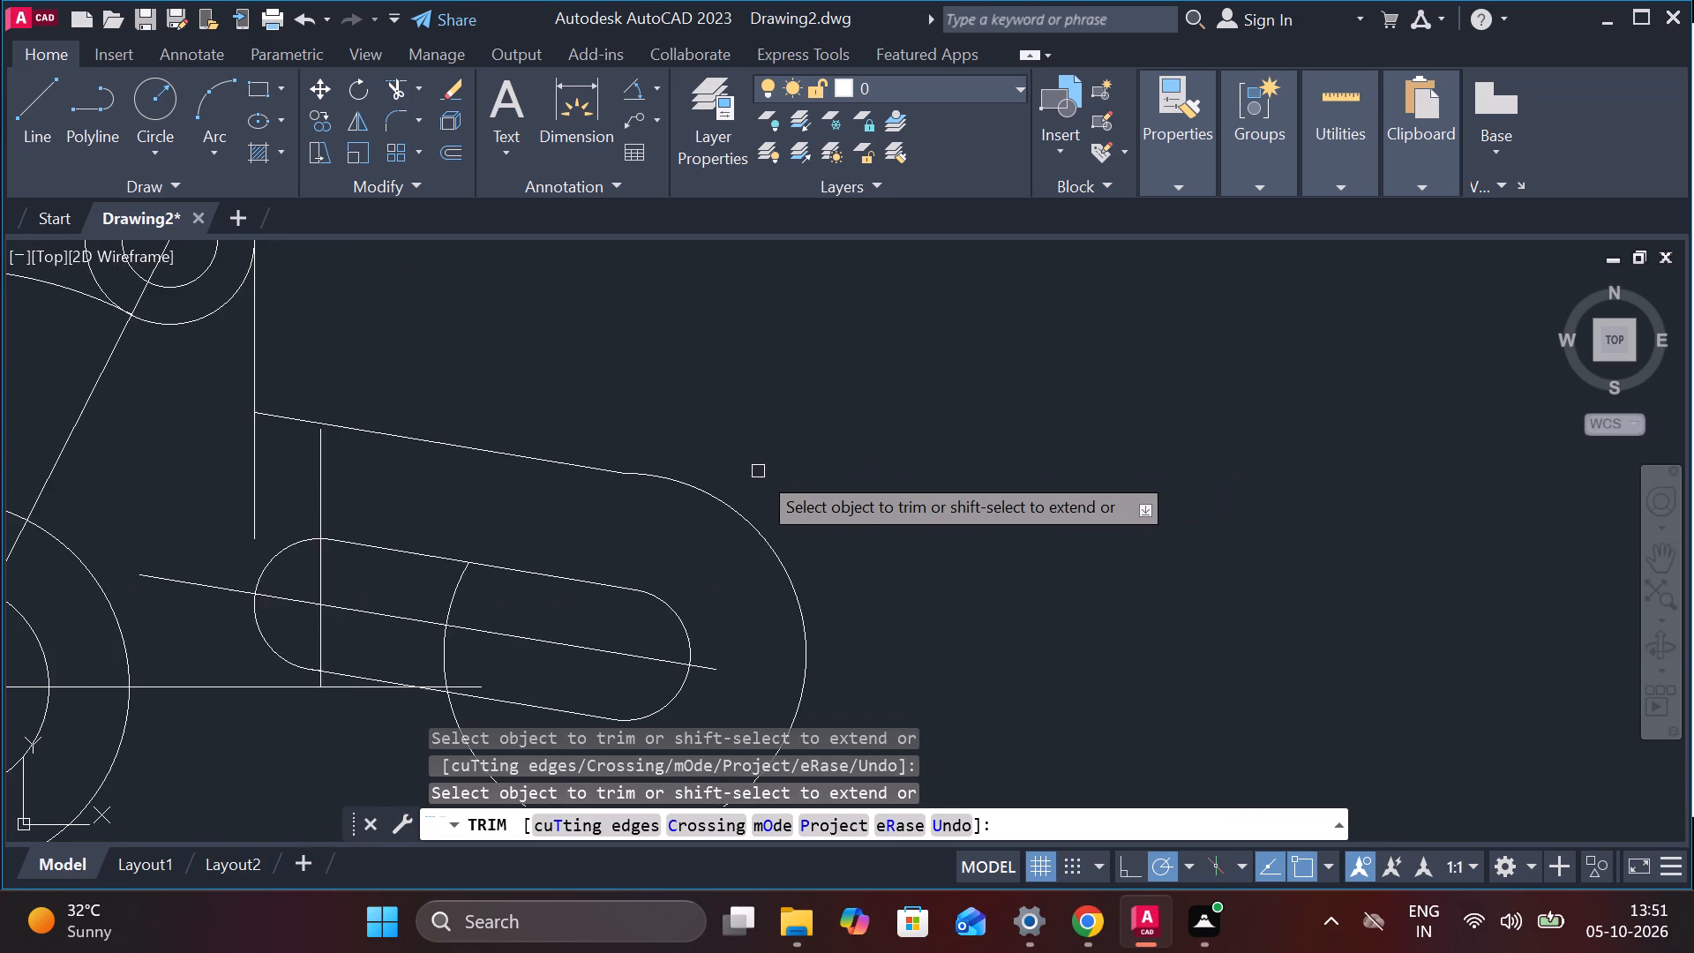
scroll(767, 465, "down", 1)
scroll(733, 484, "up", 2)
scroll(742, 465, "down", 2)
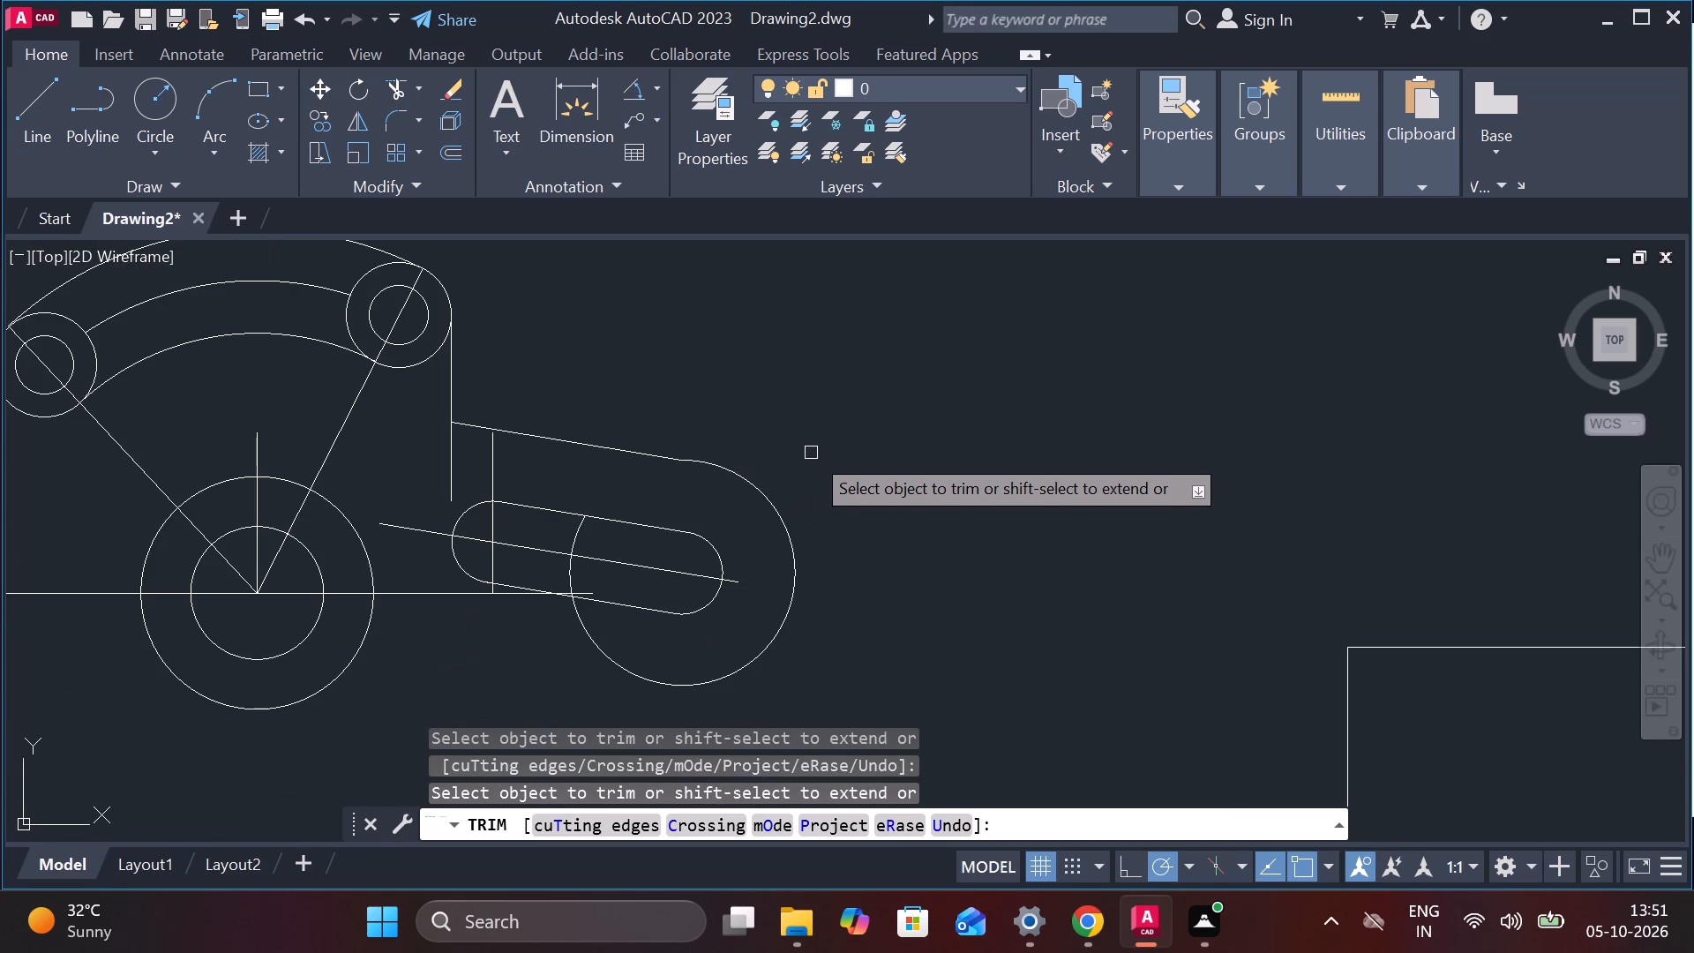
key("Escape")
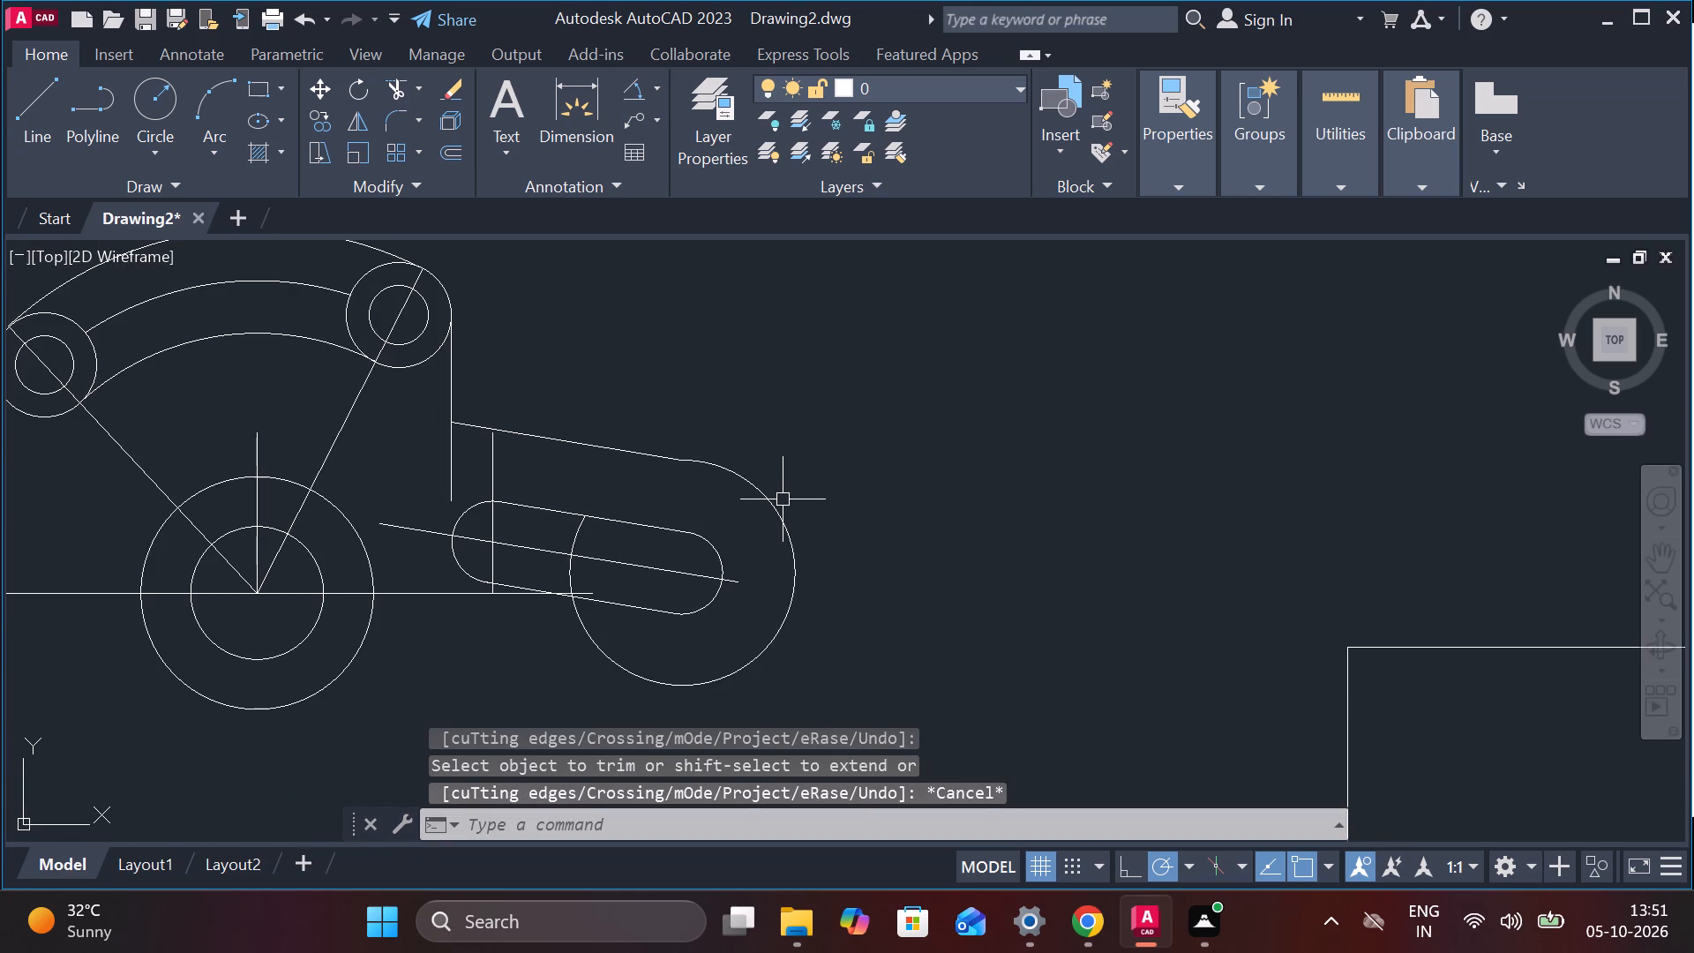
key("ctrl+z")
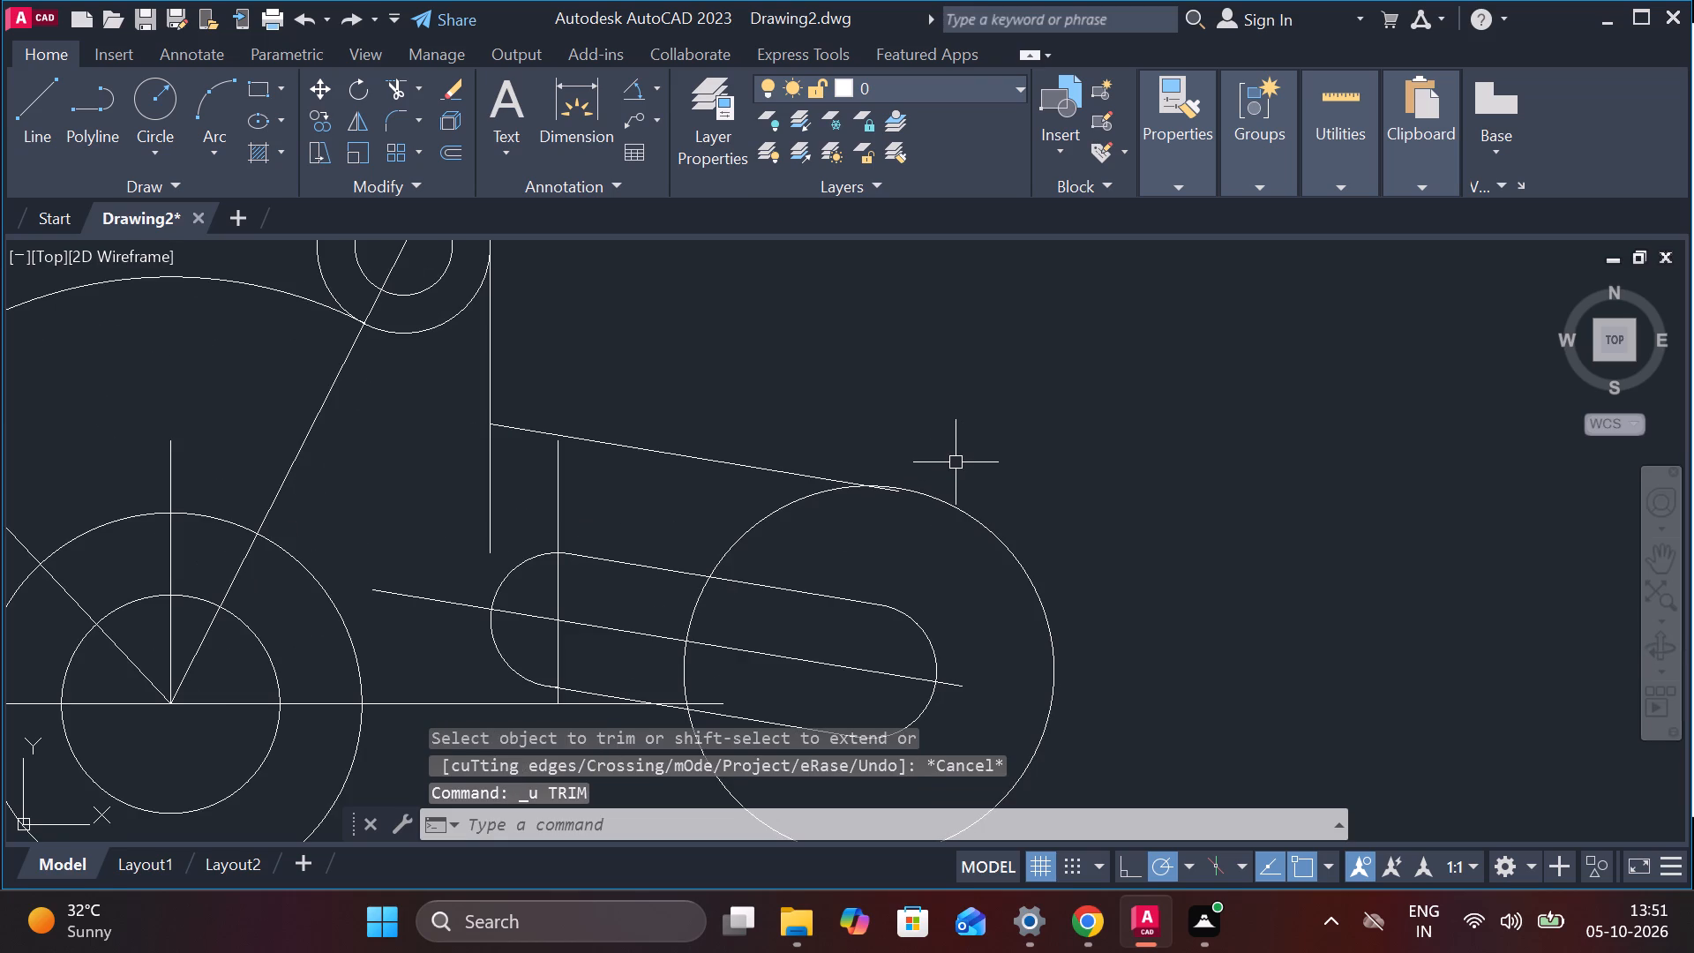
Draw a line tangent to the top of the radius 44 circle, ending where the offset line meets the vertical line.
key("l")
key("Return")
type("TA")
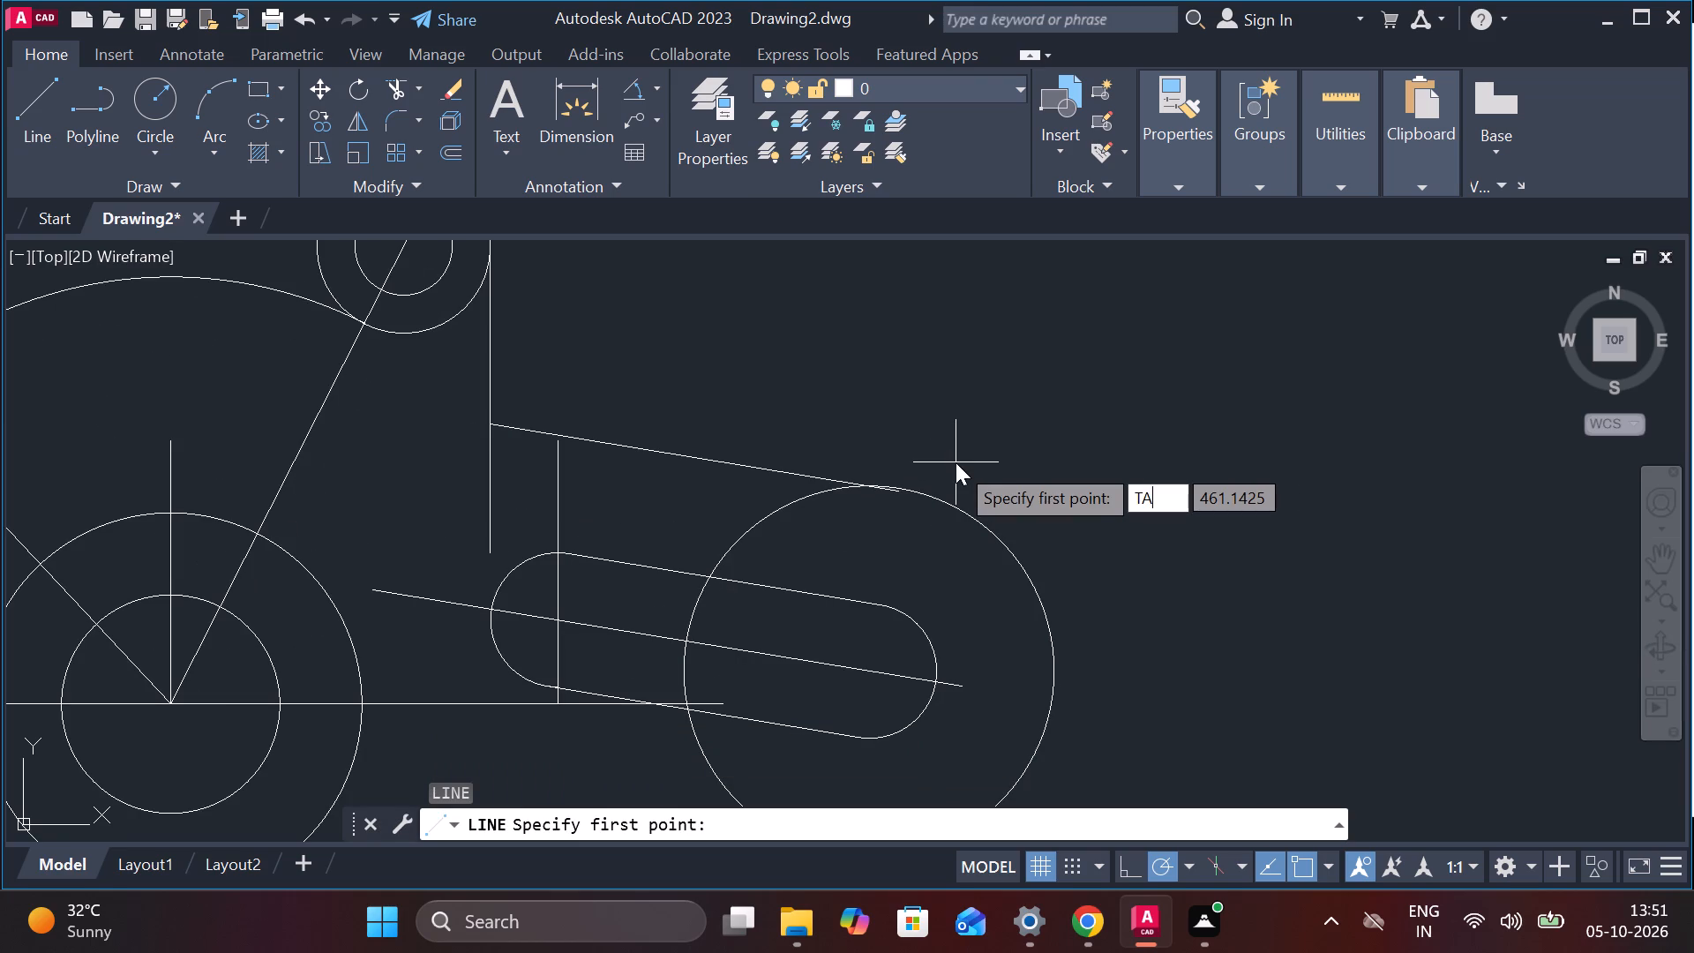
key("n")
key("Return")
left_click(948, 499)
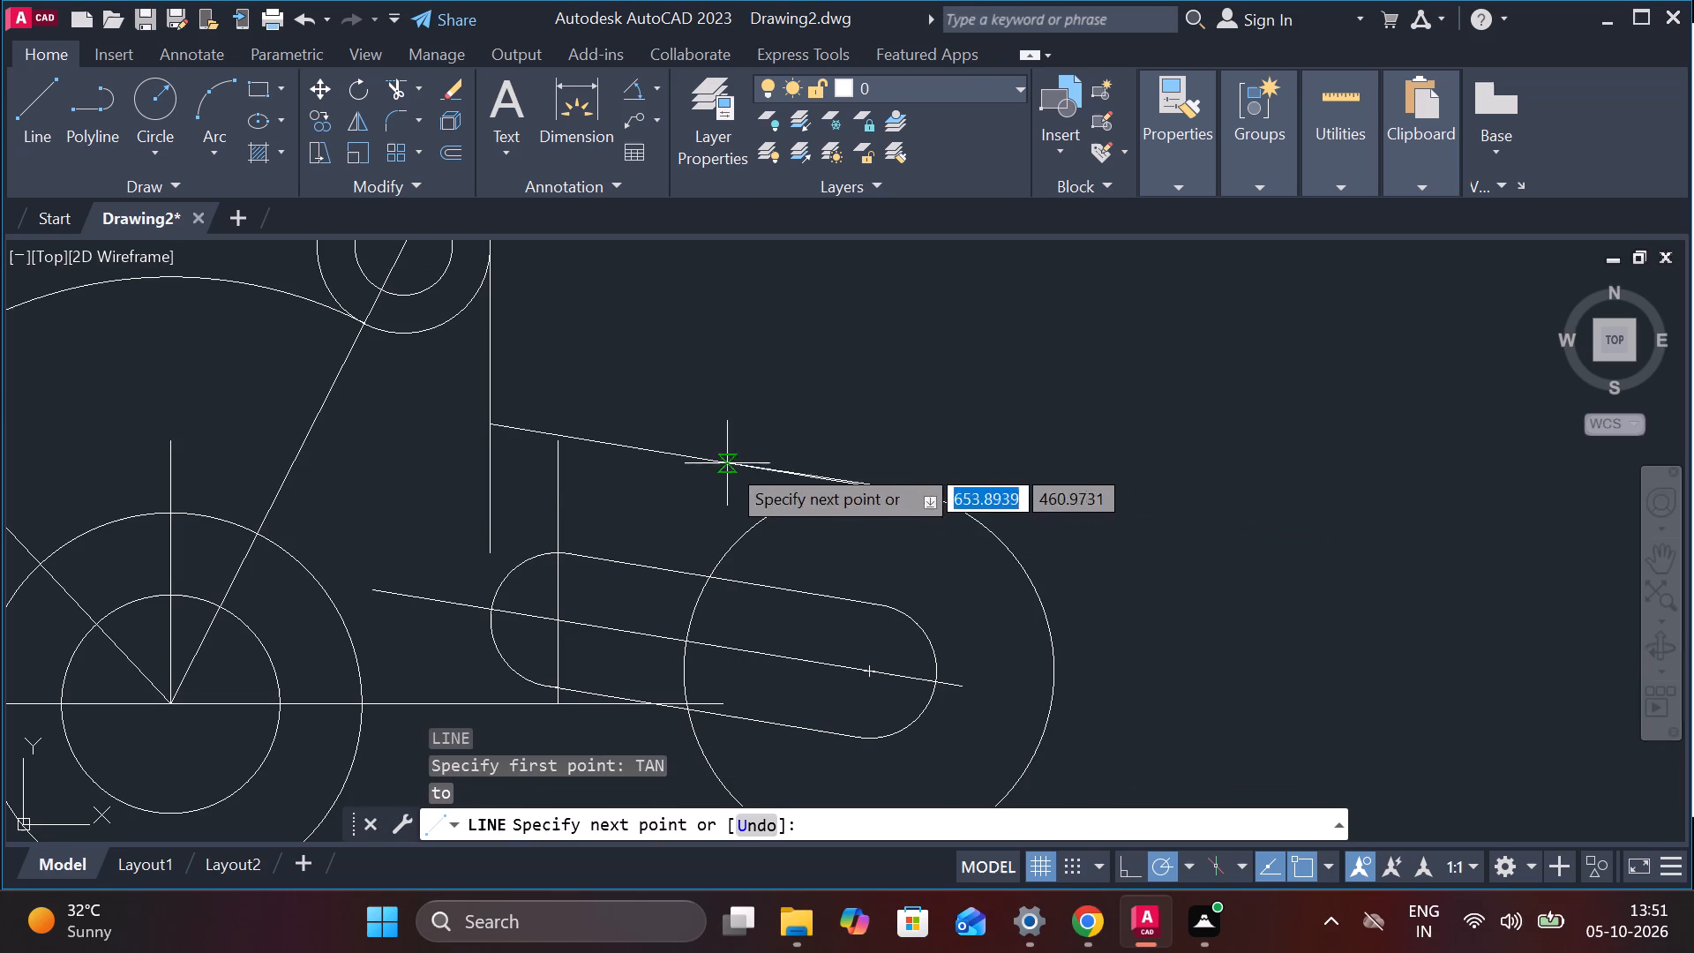
left_click(485, 424)
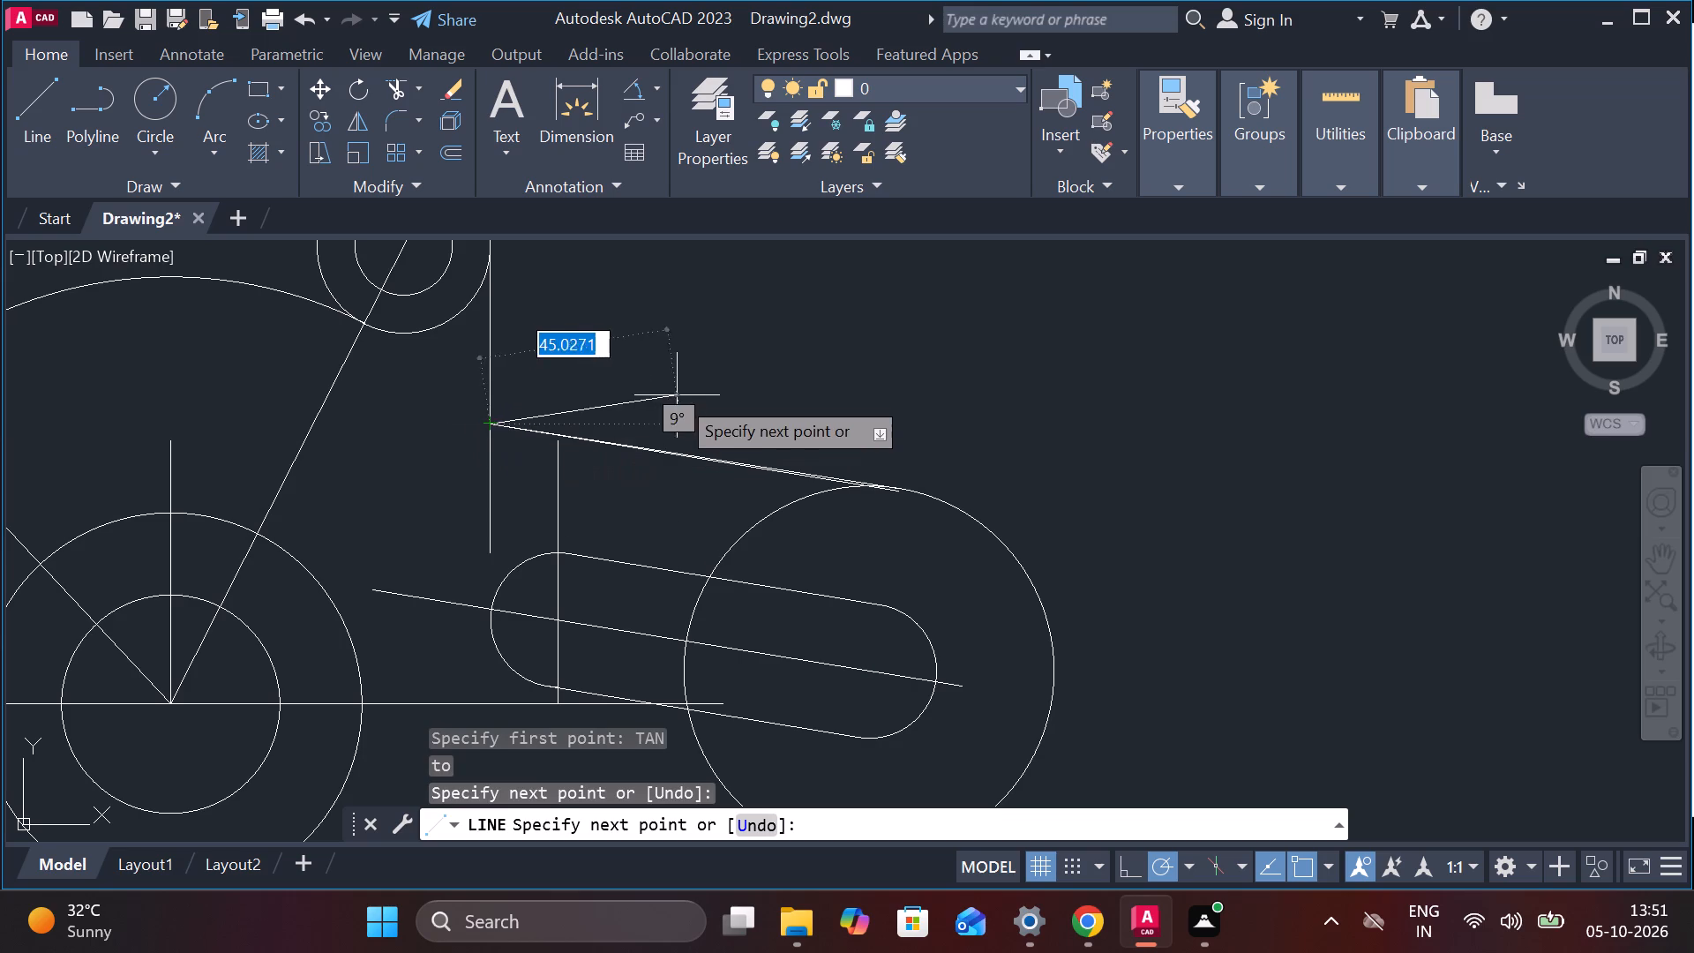
key("Escape")
Erase the offset line that crosses the radius 44 circle, keeping the tangent line.
scroll(794, 454, "up", 3)
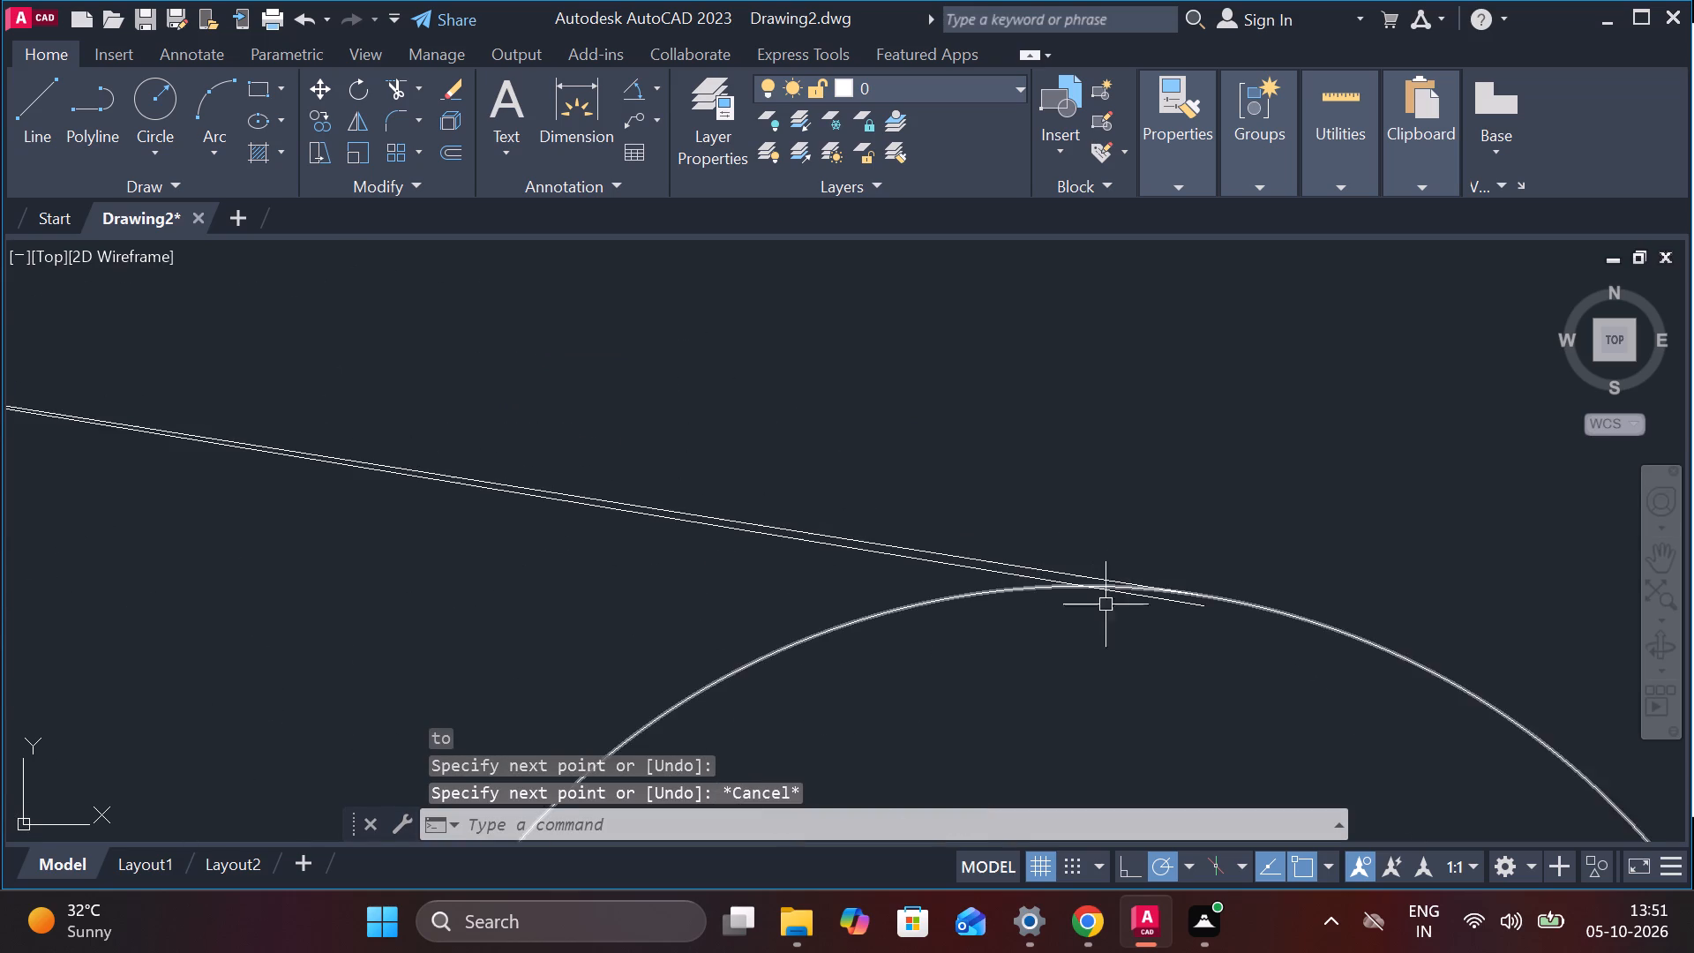
left_click(1158, 604)
key("e")
key("Return")
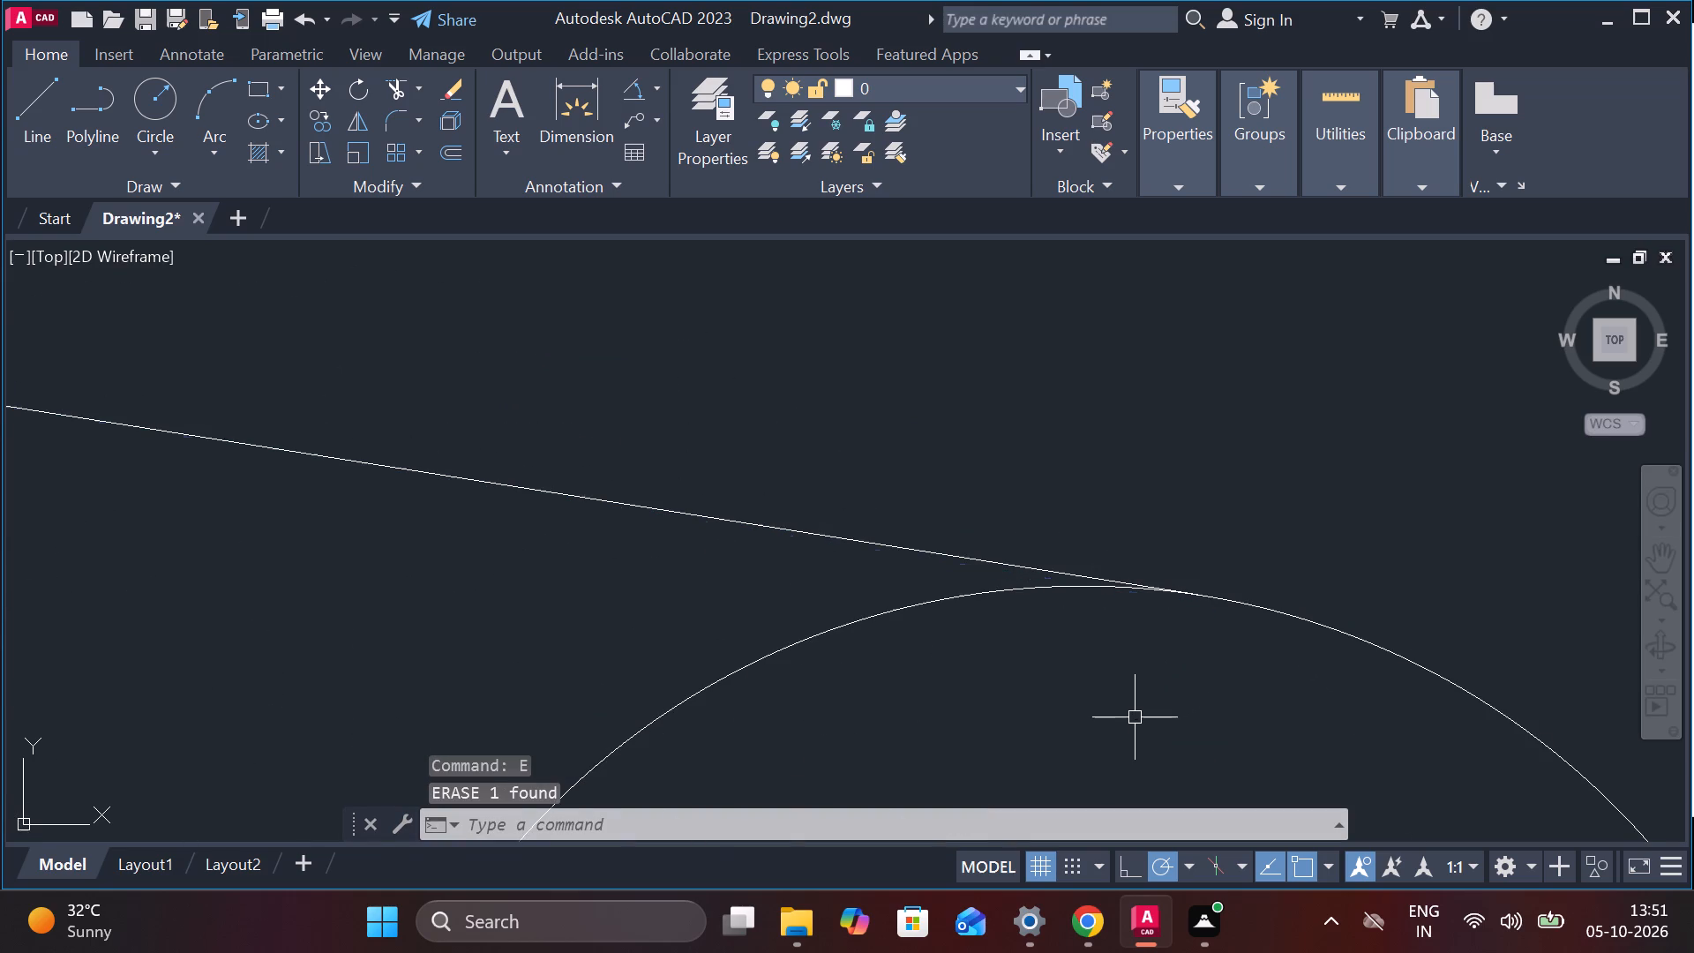
Trim the radius 44 circle's upper arc beneath the tangent line and the vertical line's overhang below their corner.
type("TR")
key("Return")
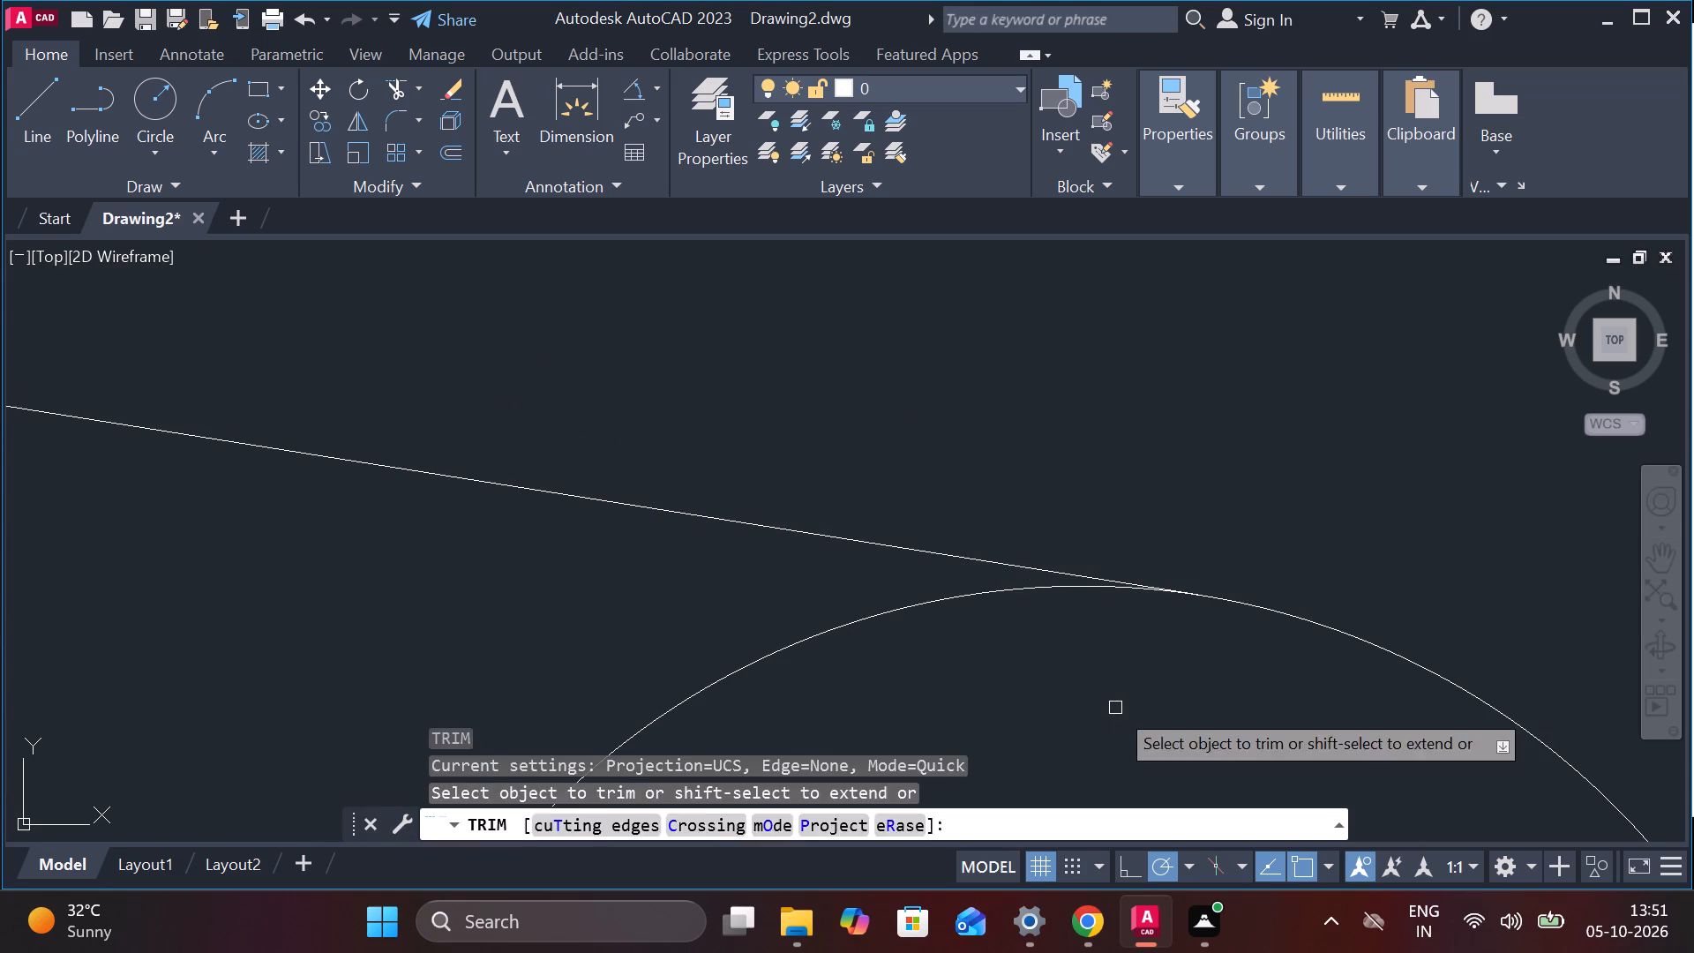
left_click_drag(1109, 708, 706, 604)
scroll(678, 610, "down", 1)
left_click_drag(652, 582, 808, 684)
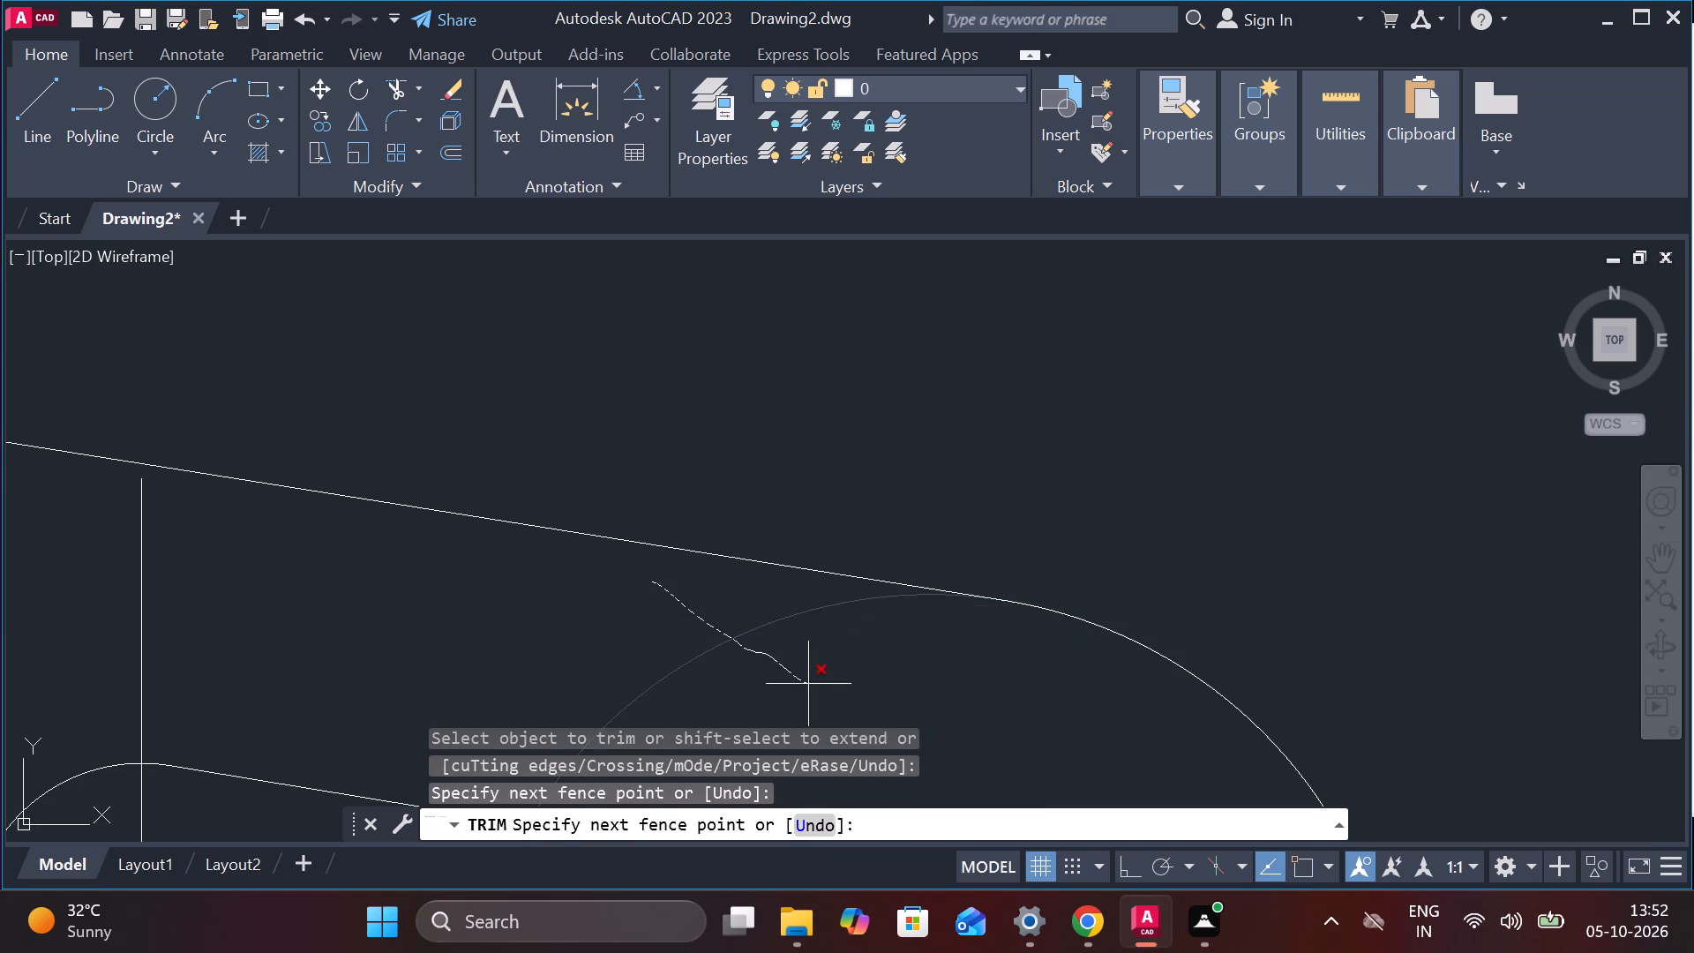
left_click_drag(808, 684, 814, 684)
scroll(858, 650, "down", 2)
middle_click_drag(778, 472, 944, 382)
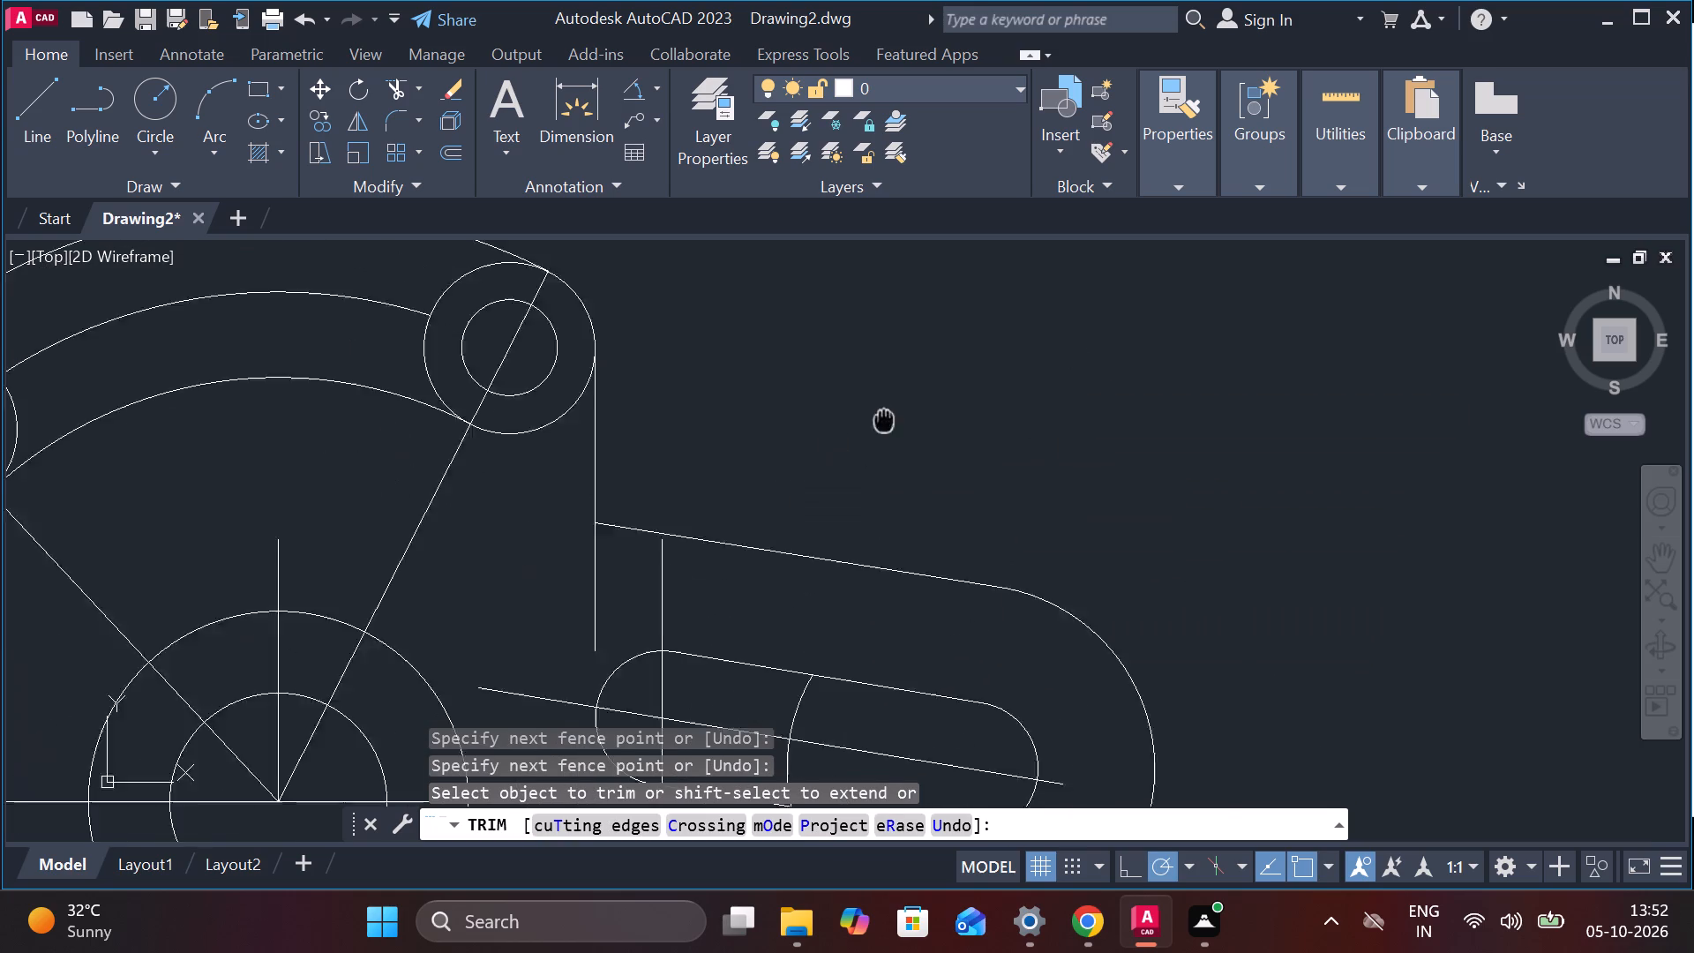
middle_click_drag(944, 382, 963, 371)
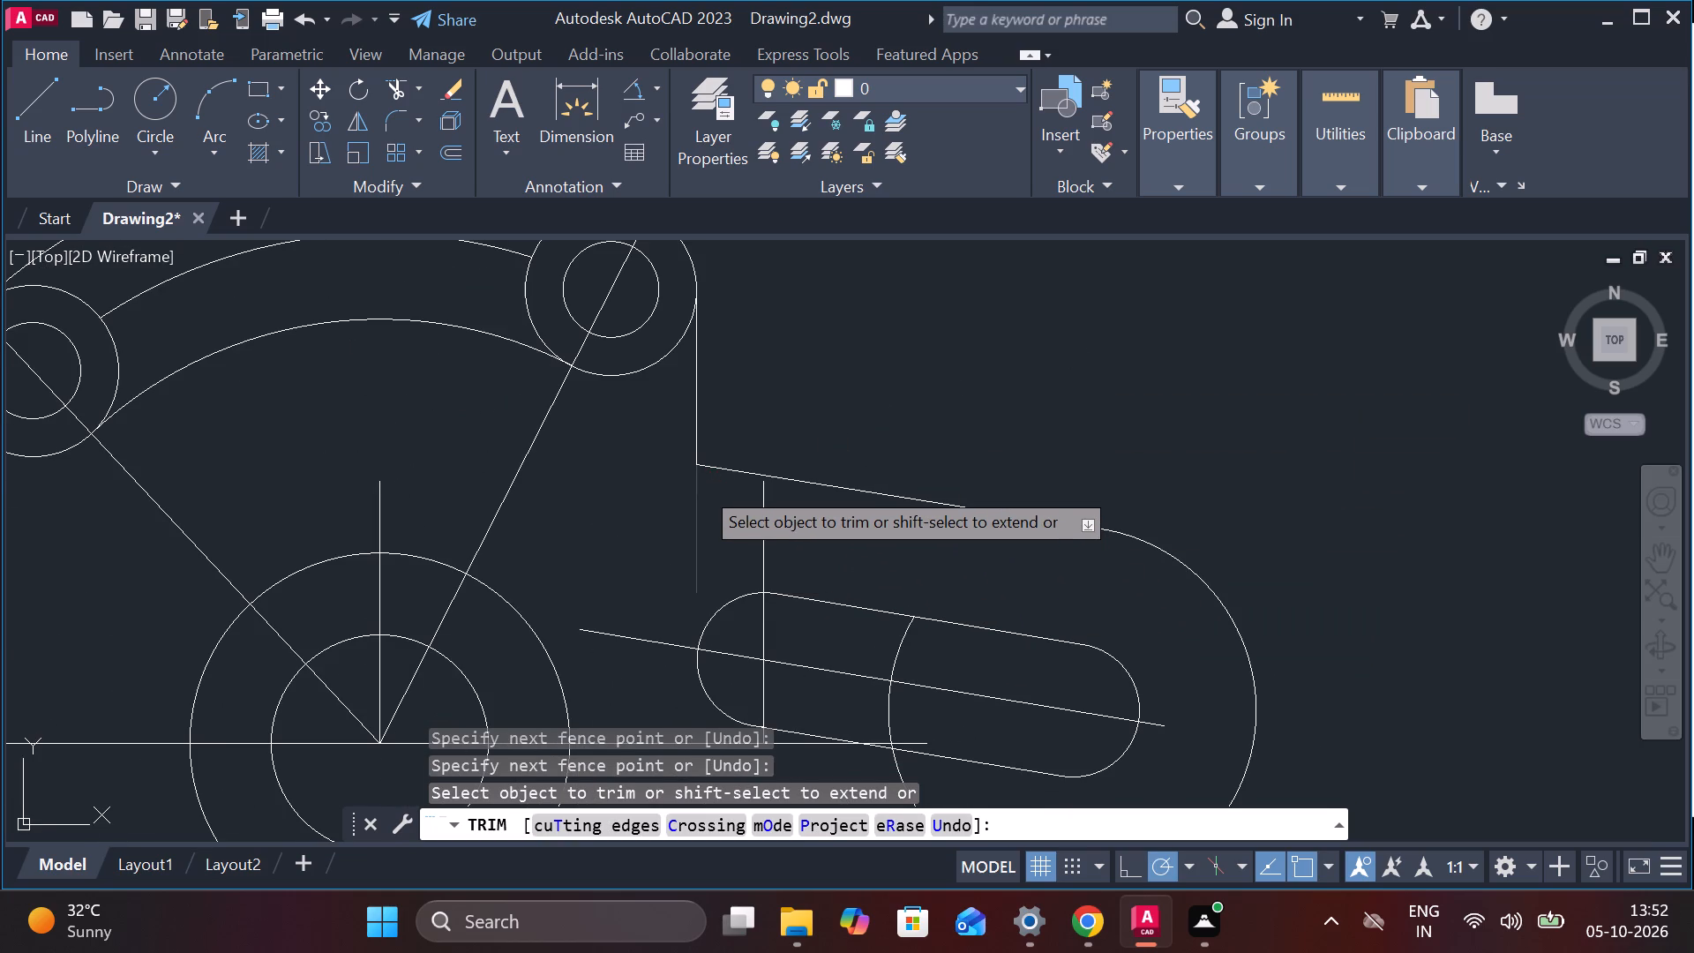
left_click(701, 486)
scroll(1105, 393, "down", 2)
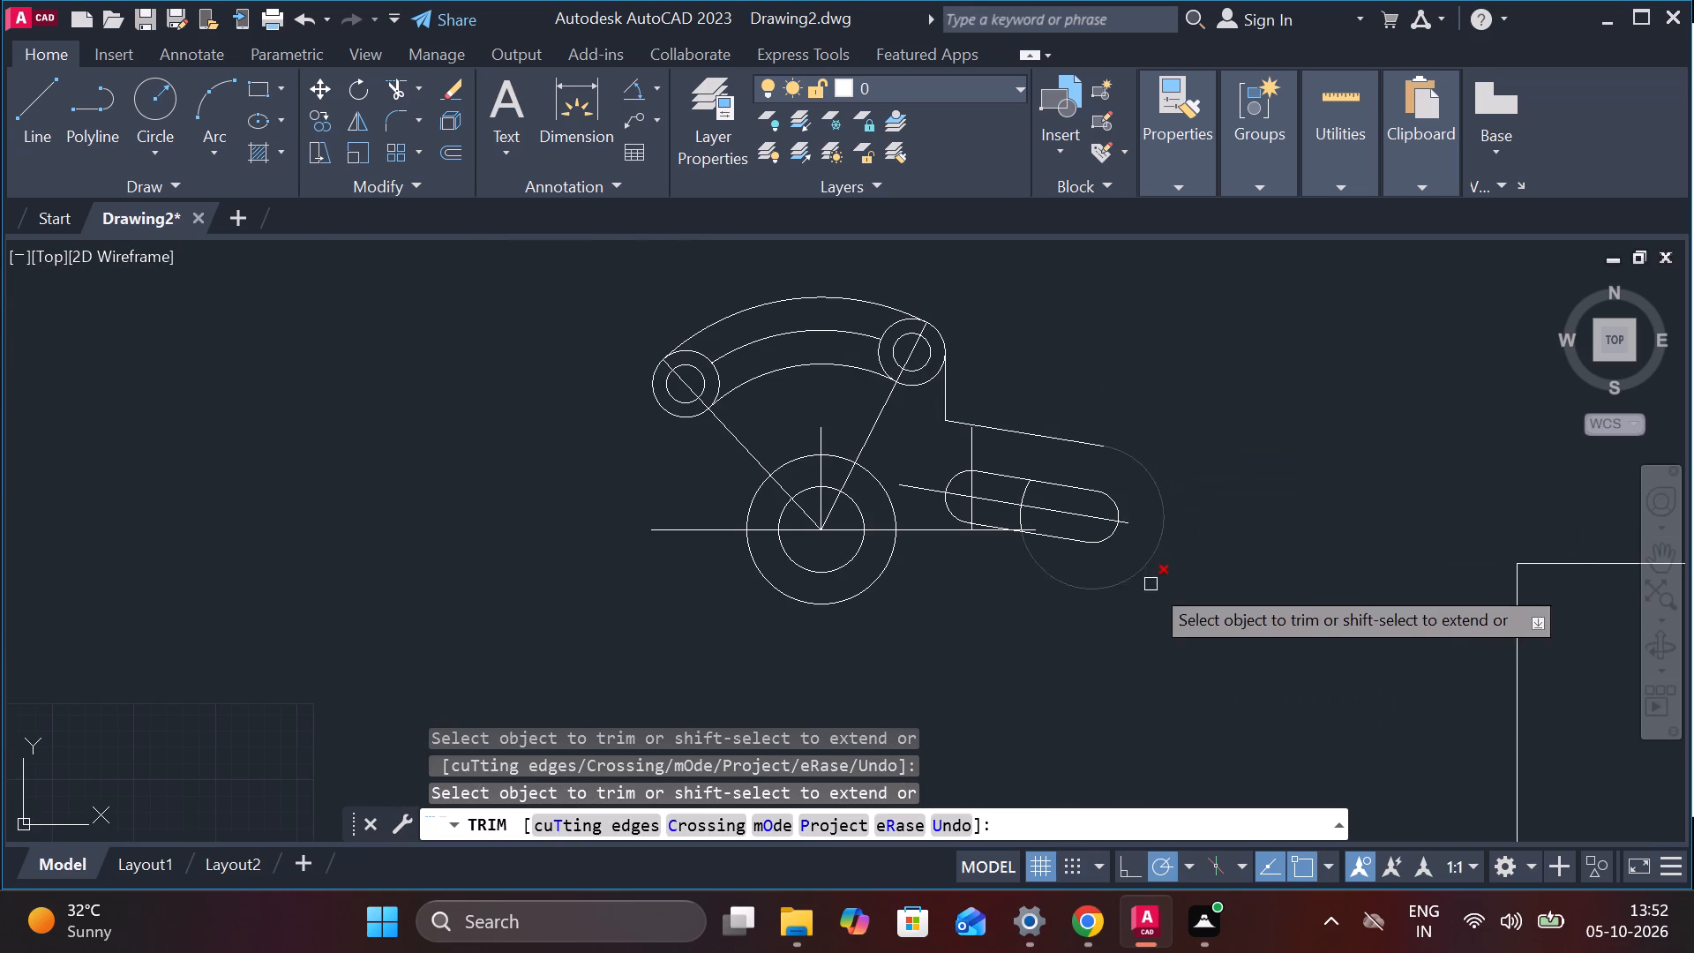
scroll(1095, 630, "up", 1)
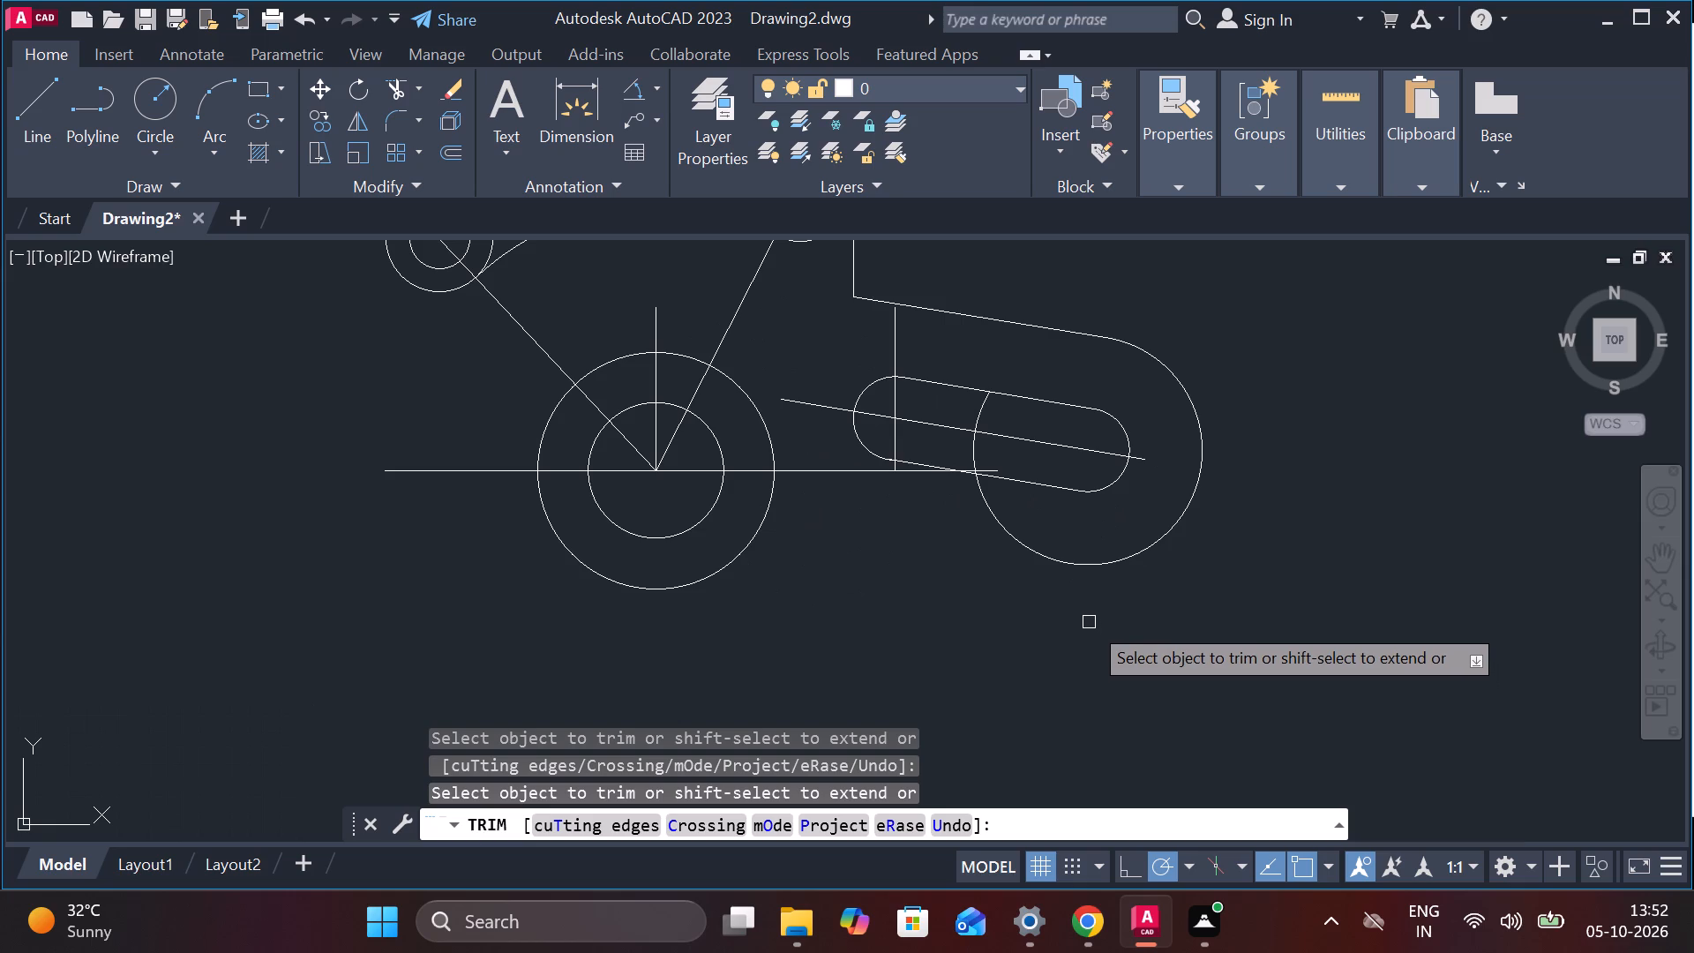
key("Escape")
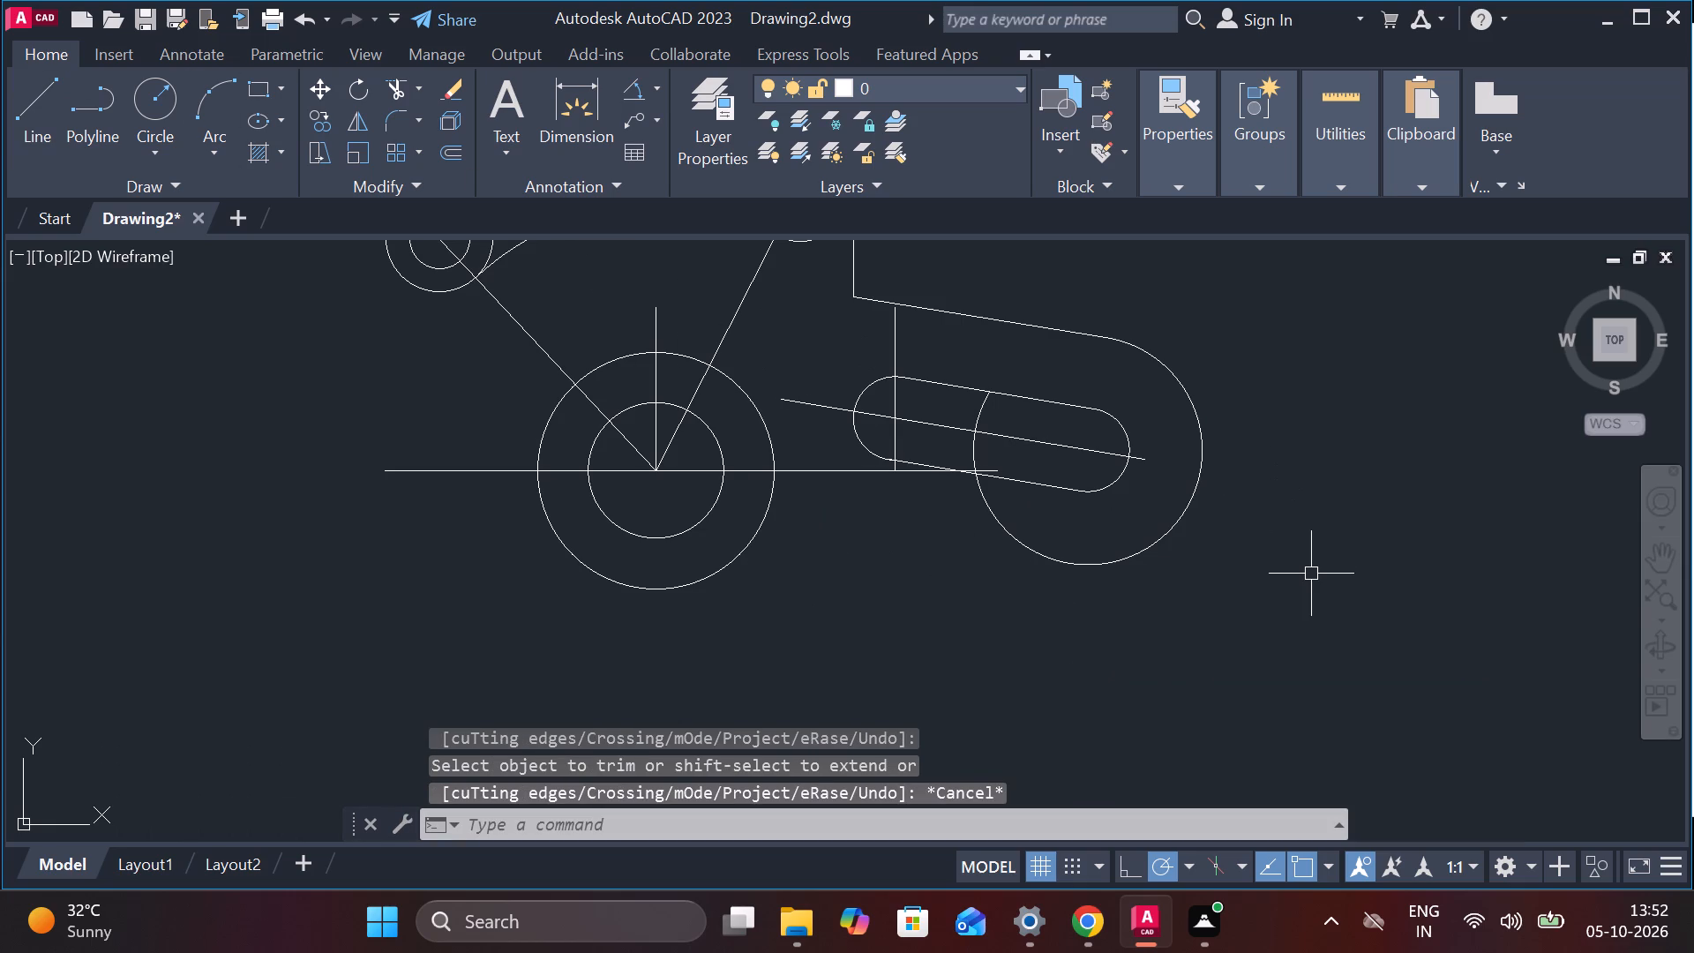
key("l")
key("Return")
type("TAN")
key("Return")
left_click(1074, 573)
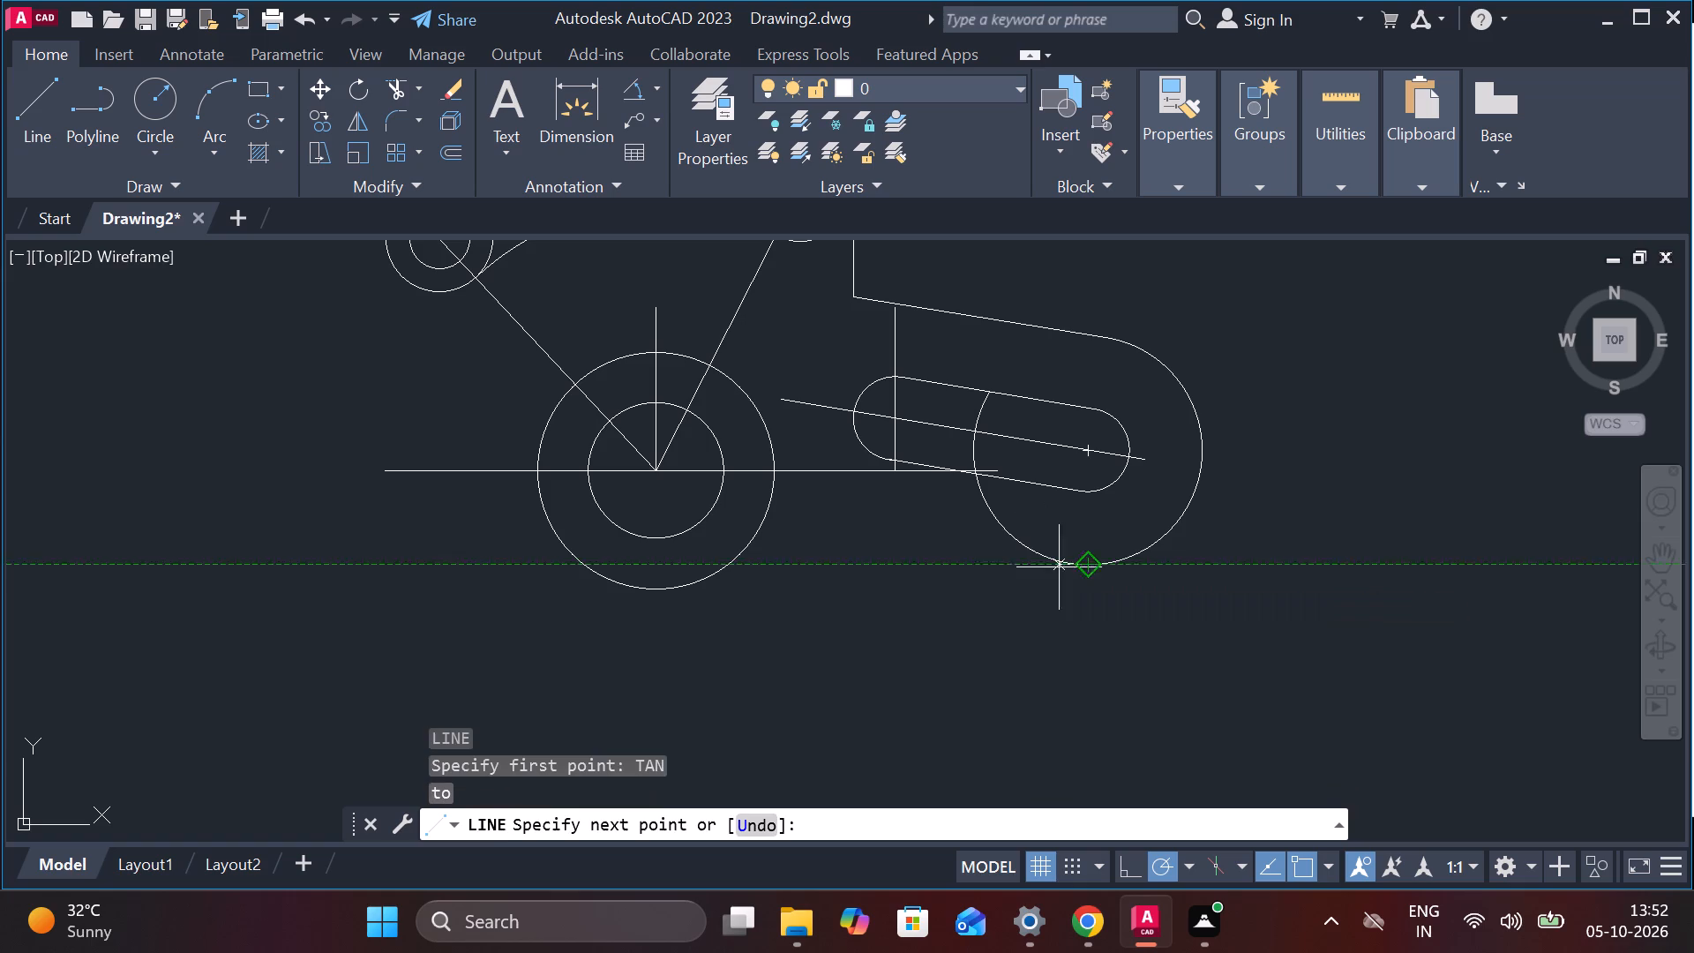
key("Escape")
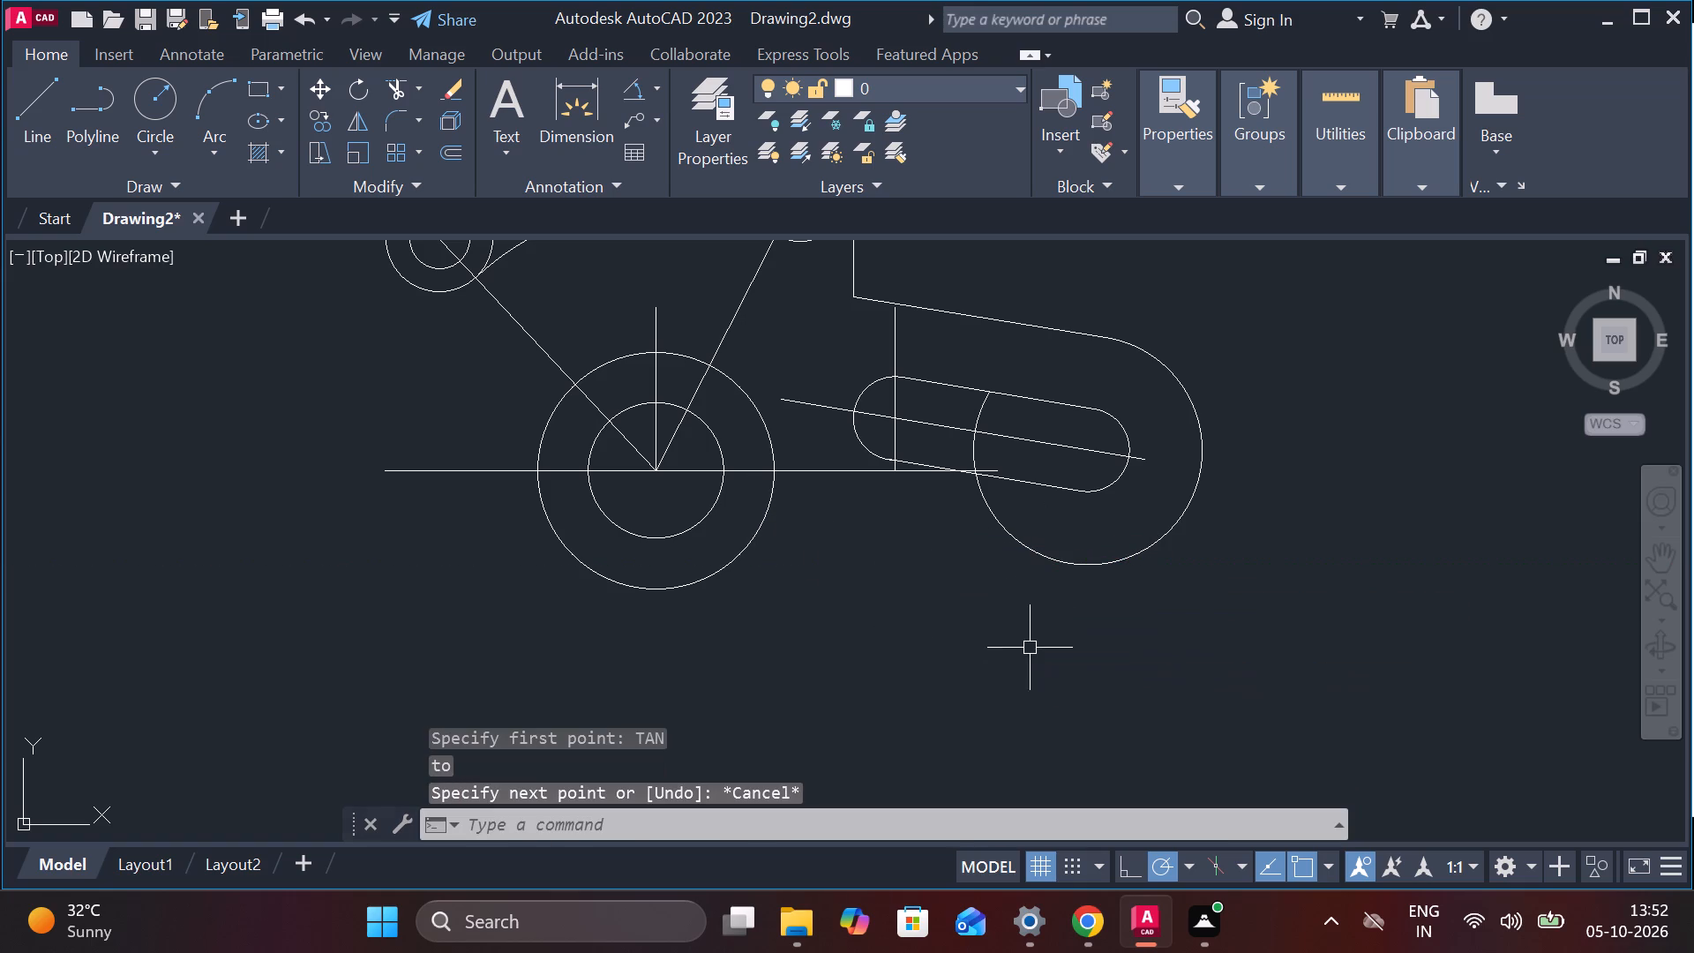
Offset the slot's lower edge line through the bottom quadrant of the radius 44 circle.
left_click(1033, 476)
left_click(1033, 484)
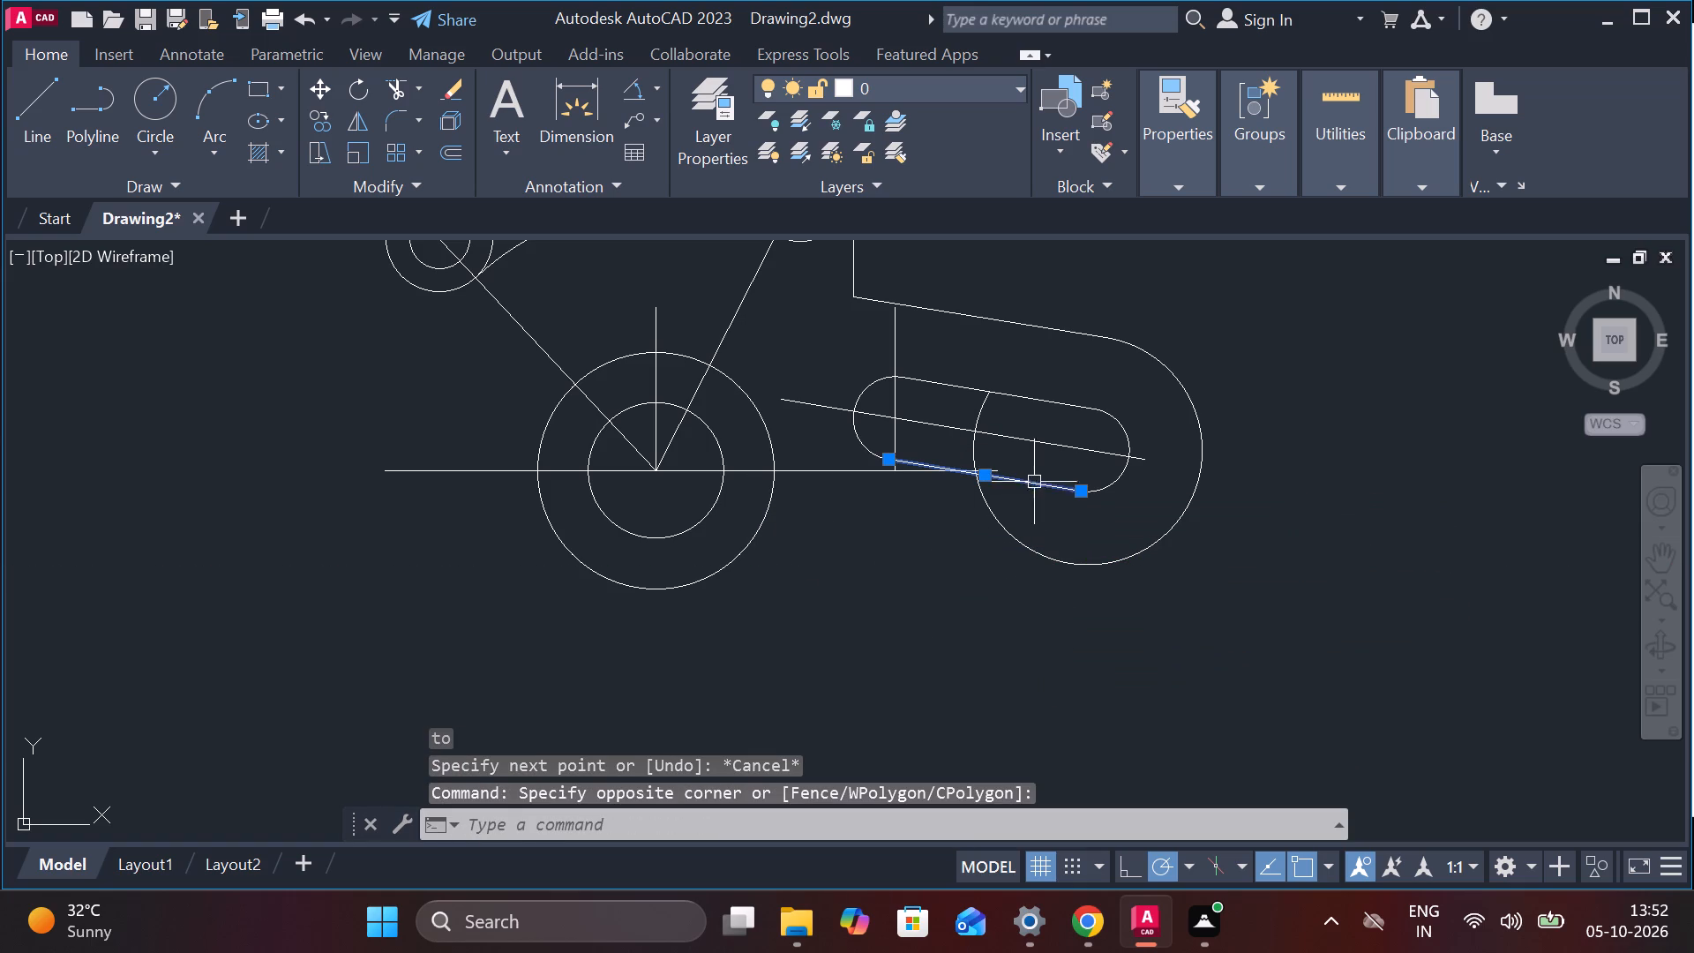
key("o")
key("Return")
key("Return")
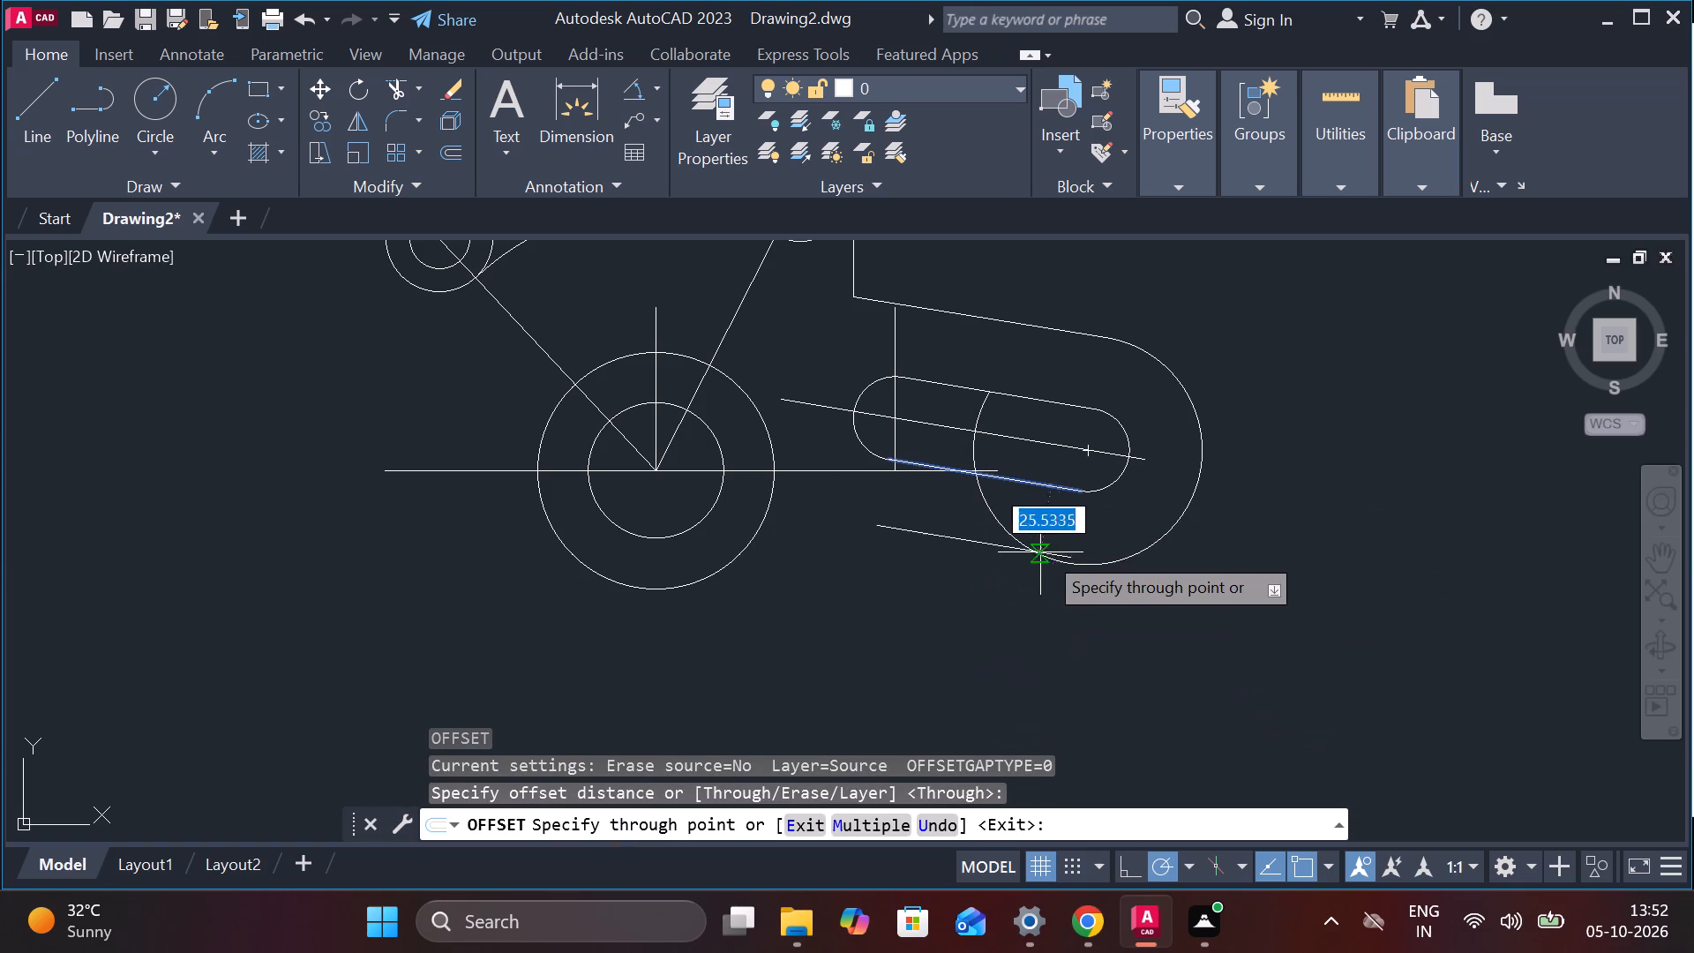
left_click(1091, 563)
key("Escape")
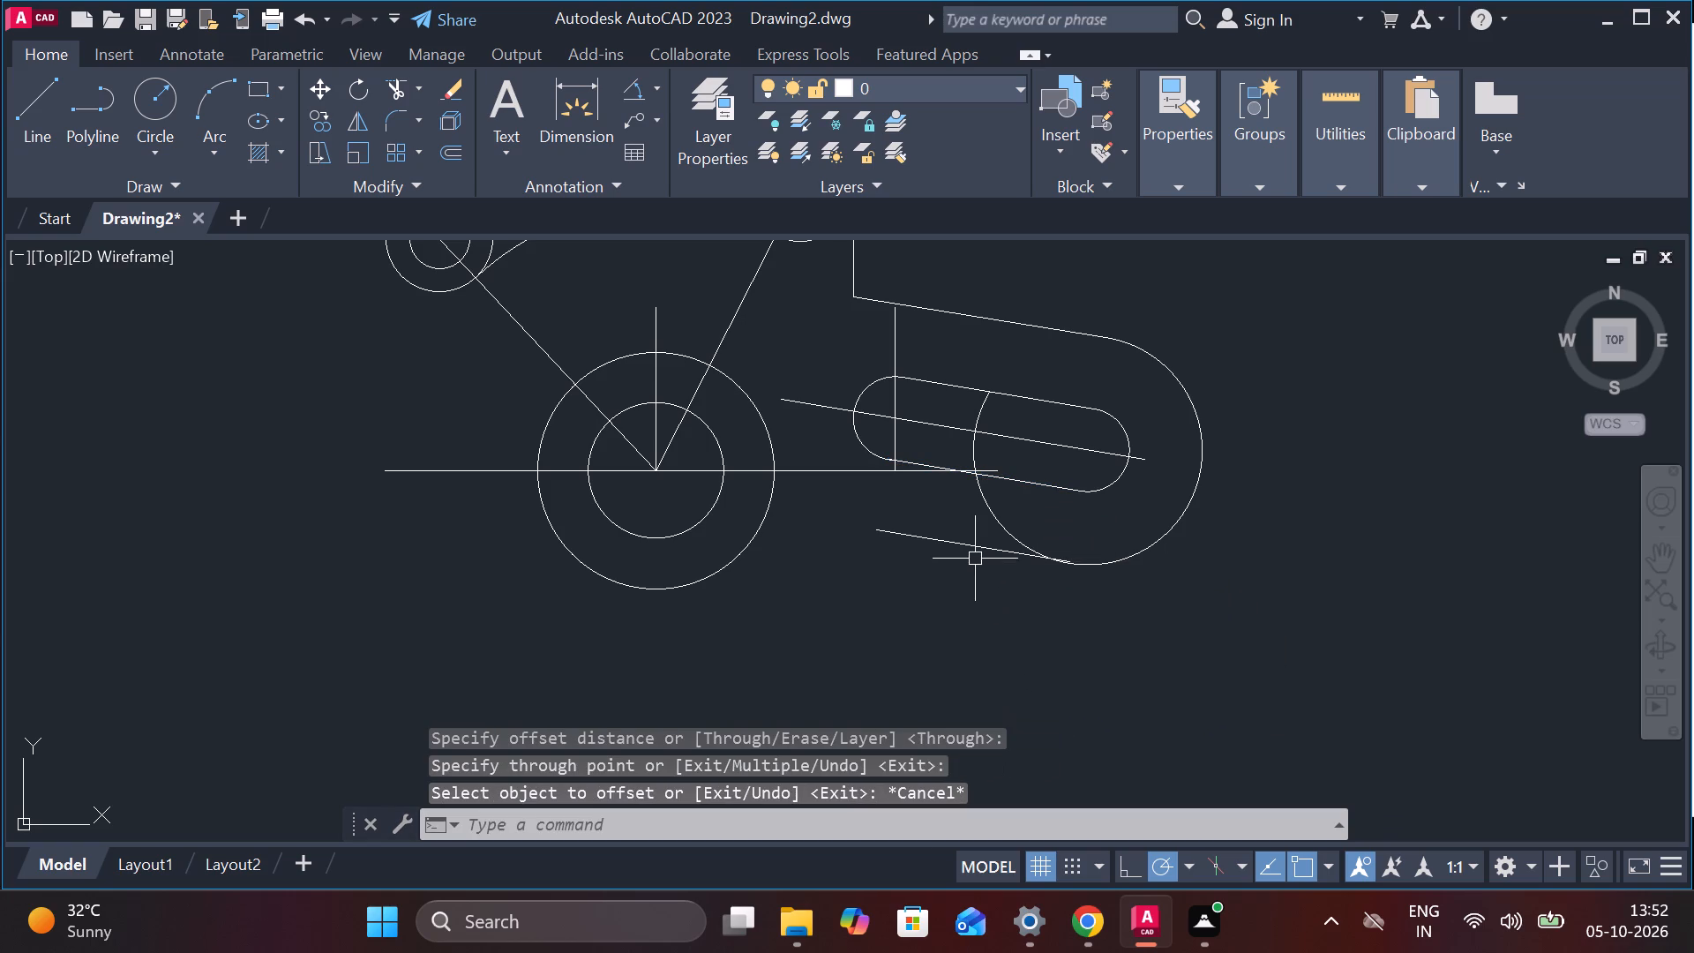
Stretch the free end of the new offset line until it crosses into the 91 diameter circle.
scroll(975, 557, "up", 1)
left_click(993, 546)
left_click(815, 514)
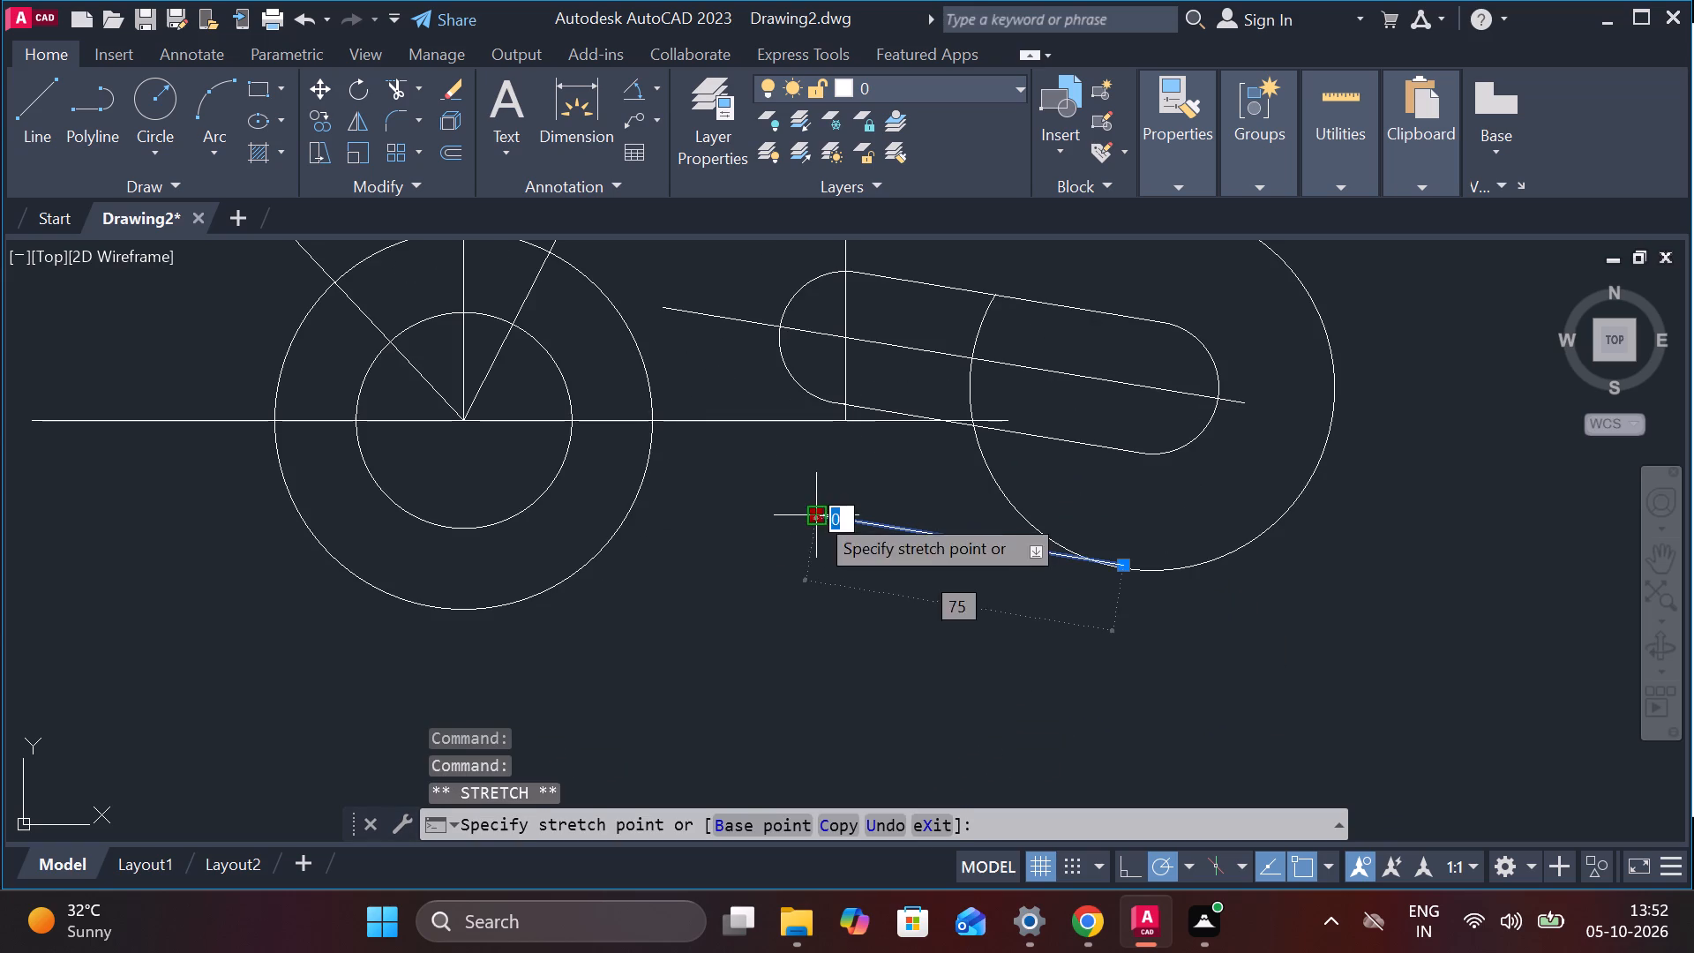
left_click(595, 469)
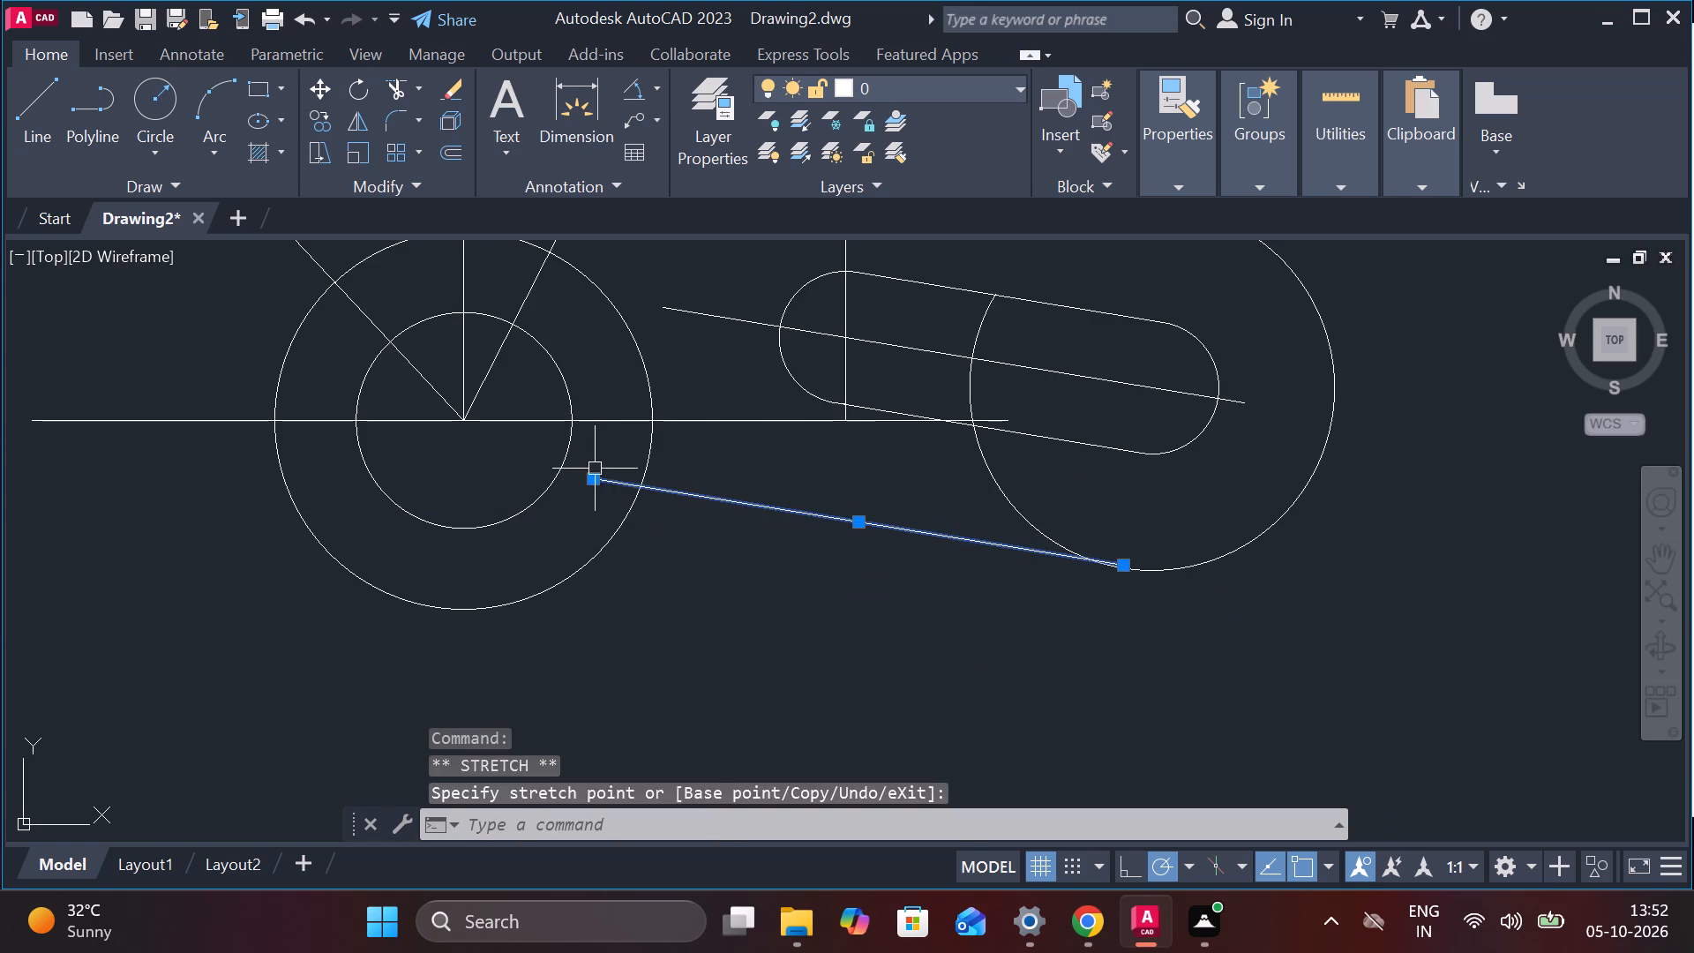
key("Escape")
Draw a line tangent to the bottom of the radius 44 circle, ending where the offset line meets the 91 diameter circle.
key("l")
key("Return")
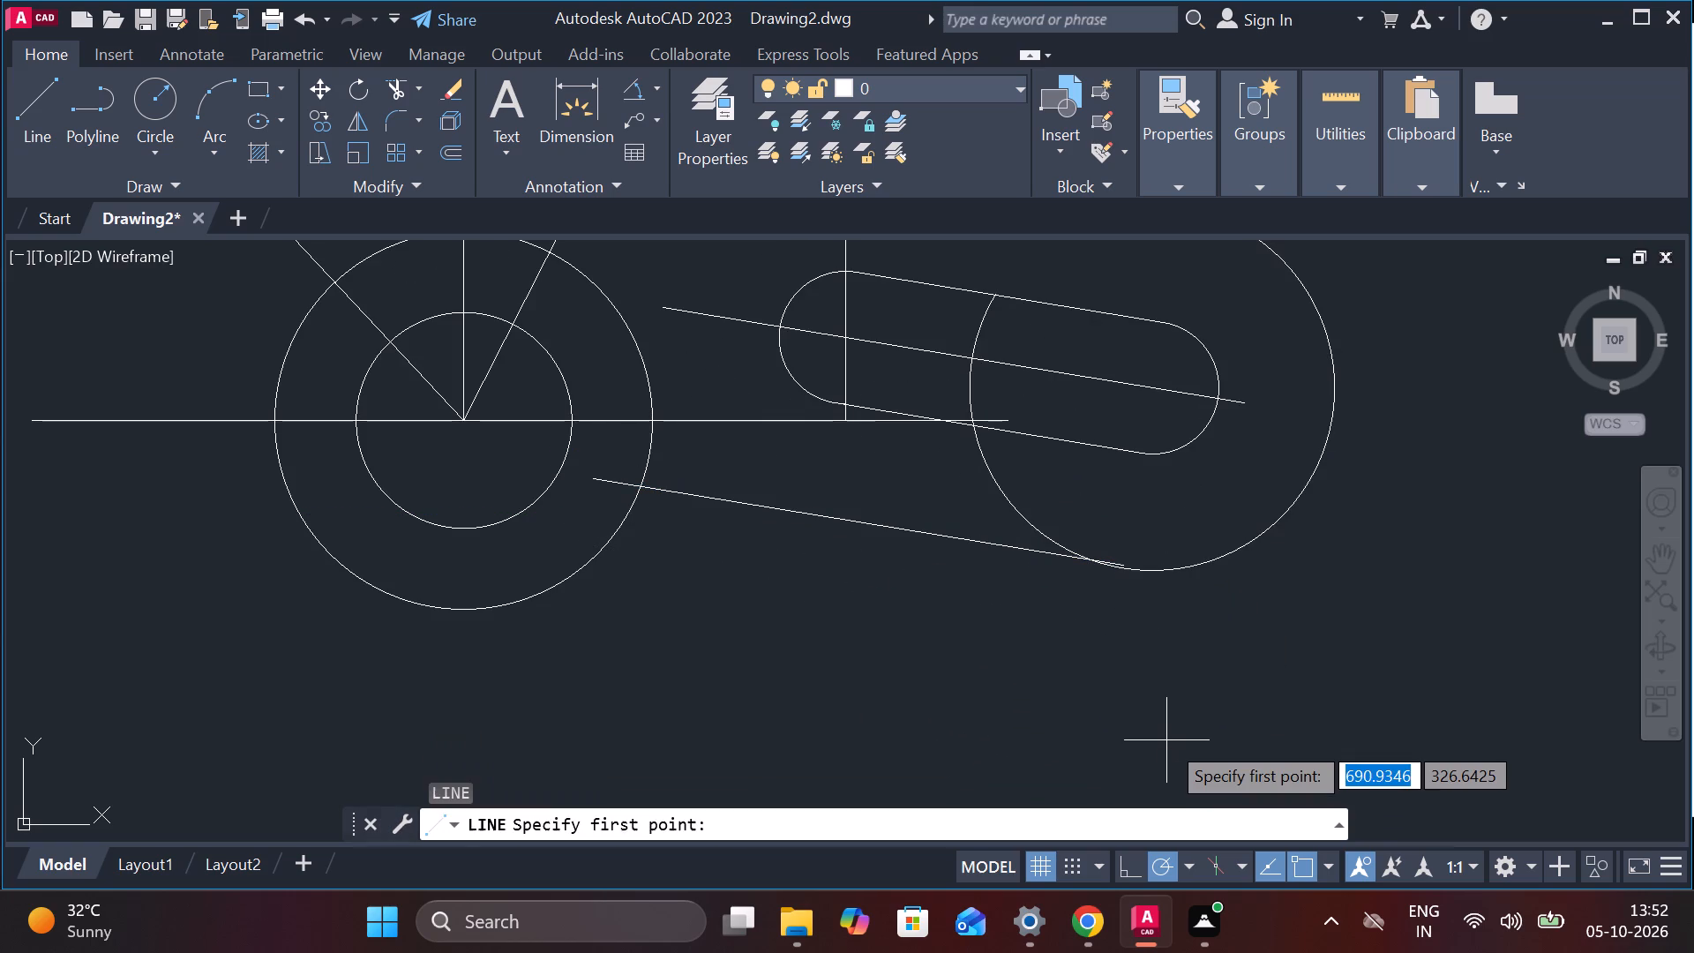
type("TAN")
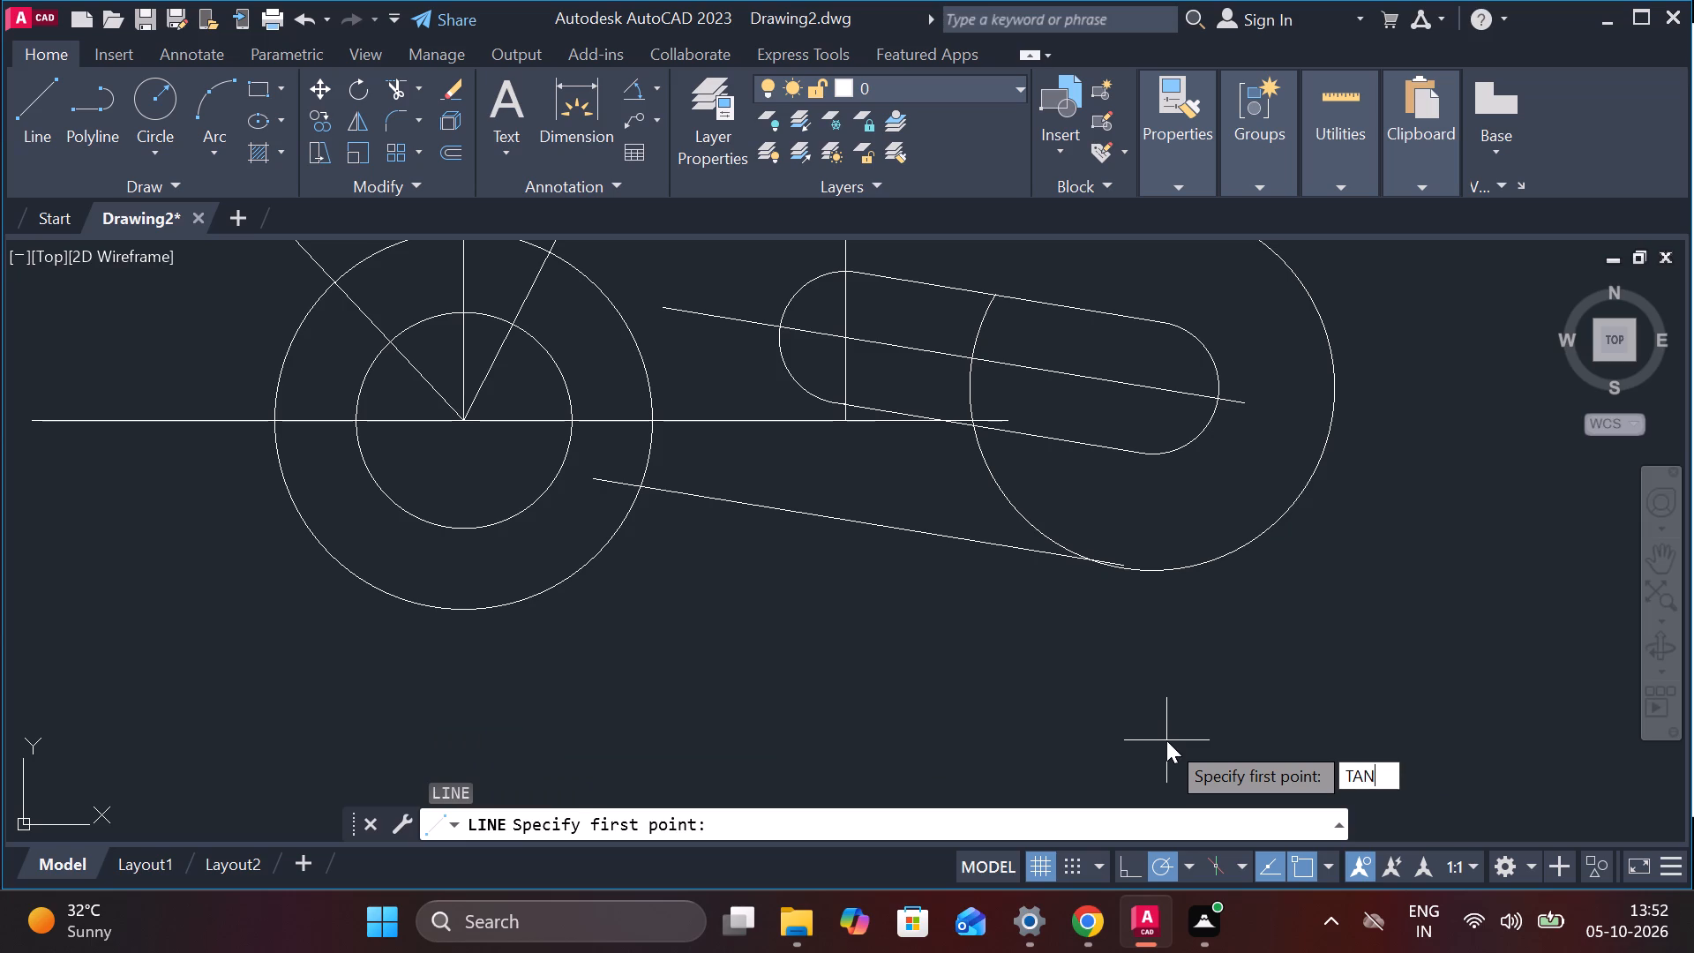
key("Return")
left_click(1147, 564)
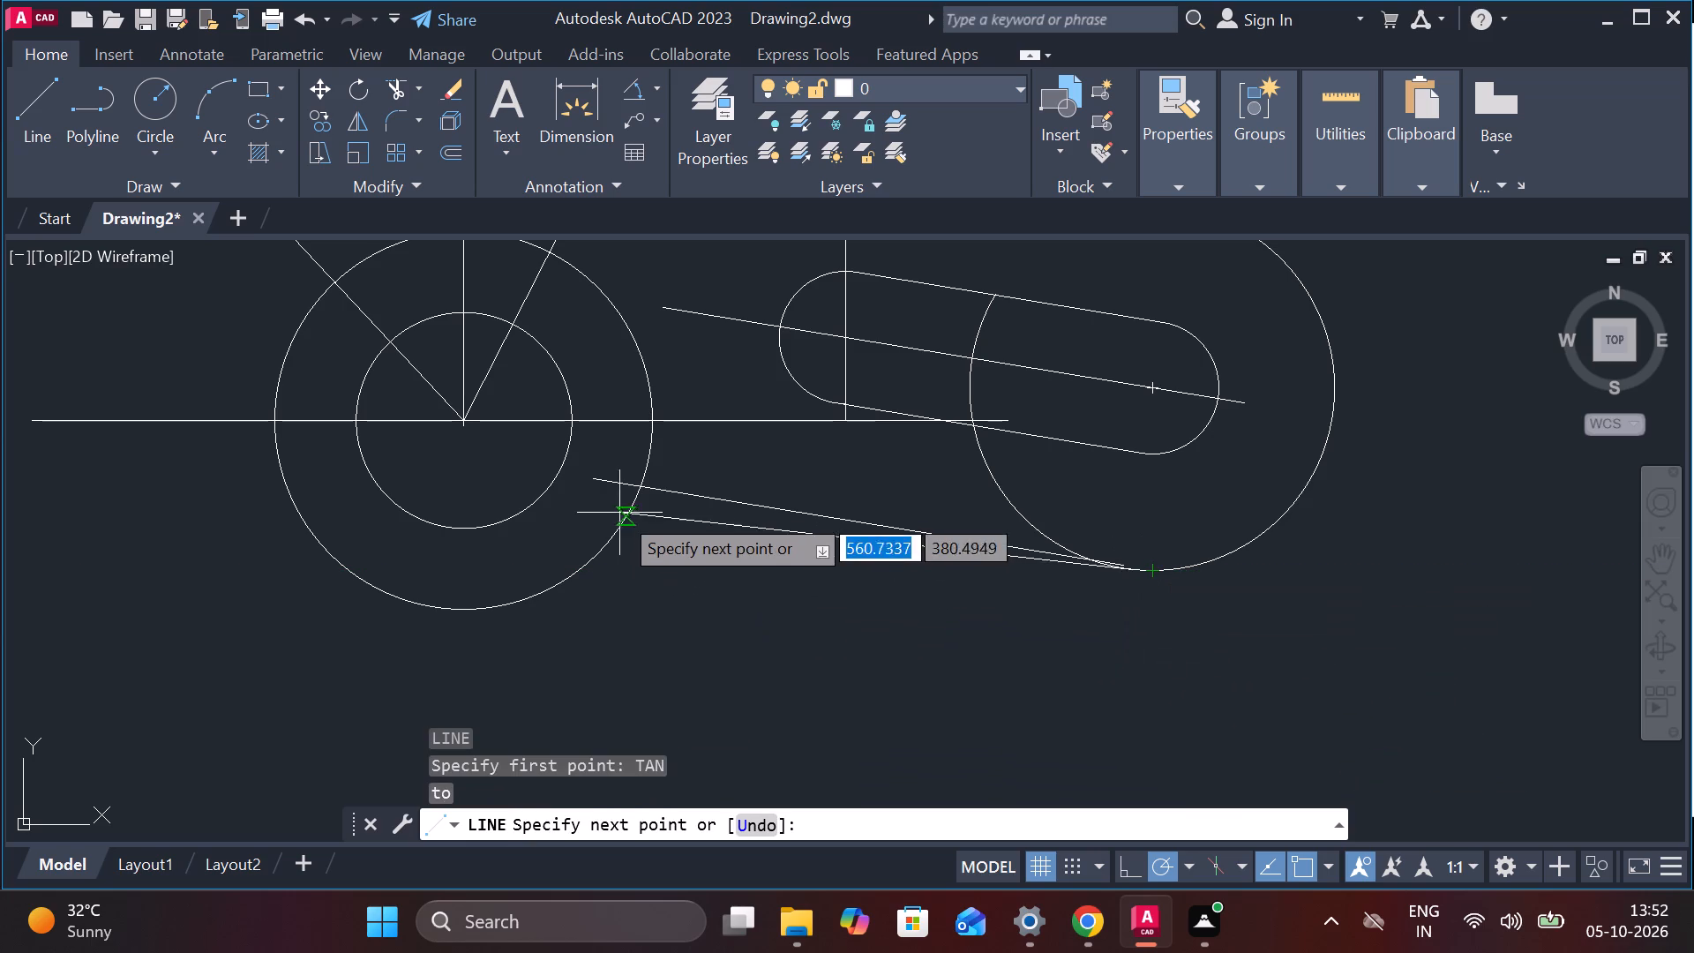
left_click(633, 493)
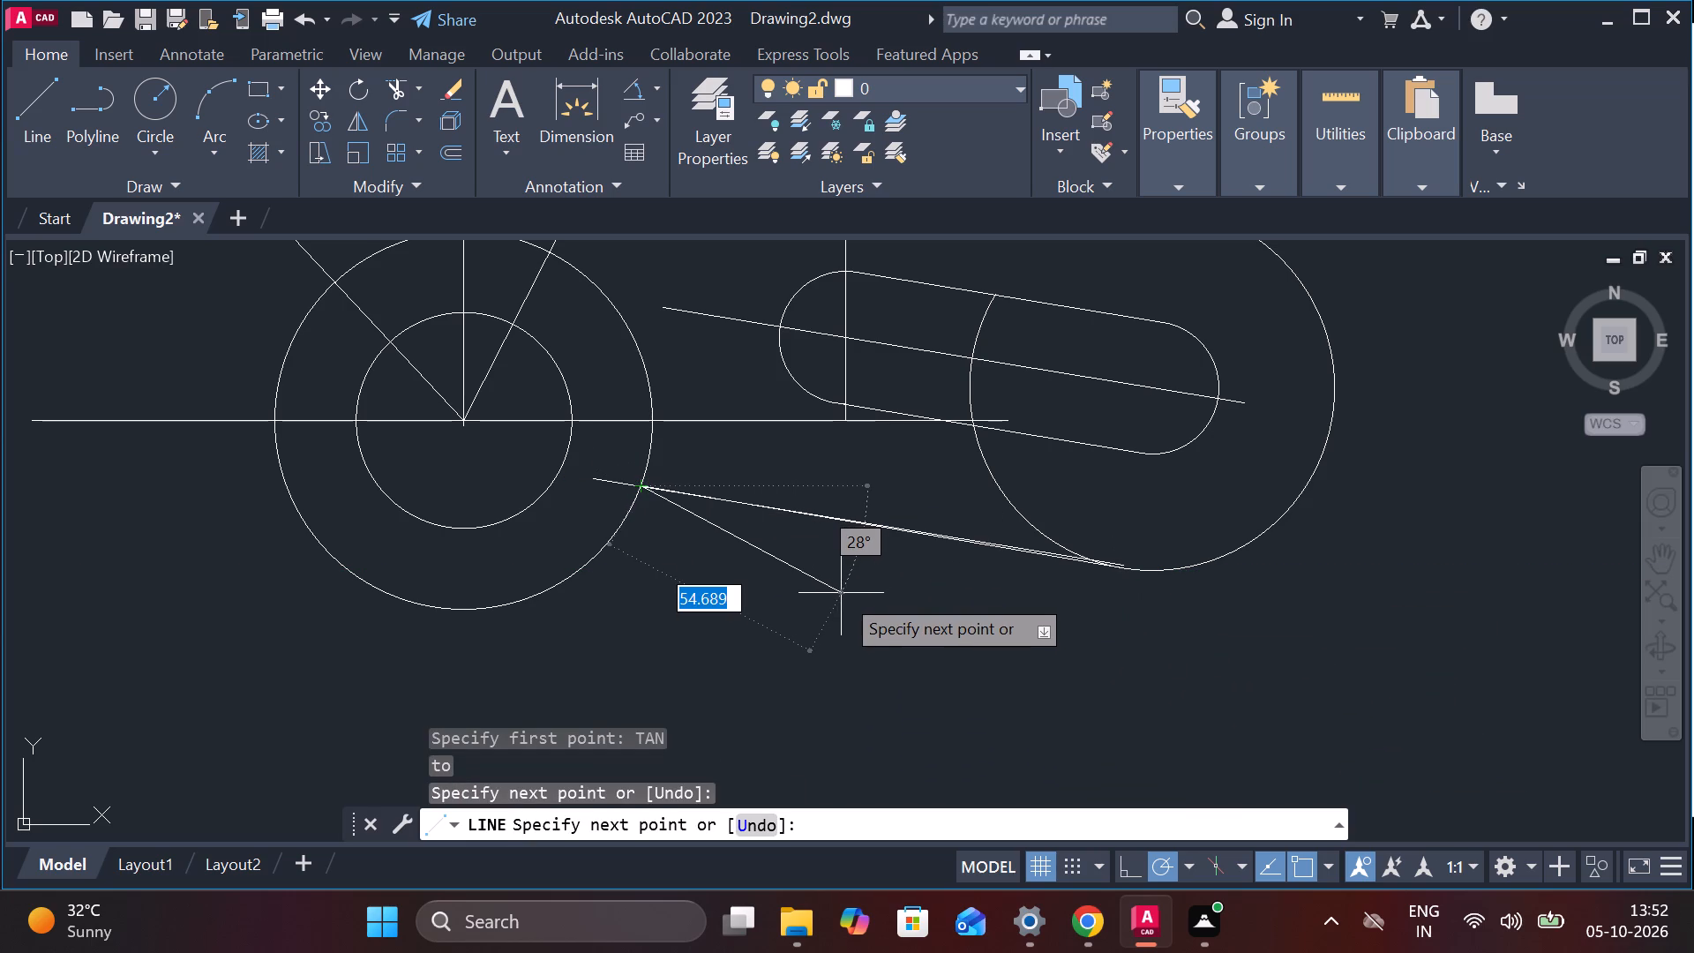
key("Escape")
Erase the lower offset line, keeping the tangent line.
left_click(616, 488)
key("e")
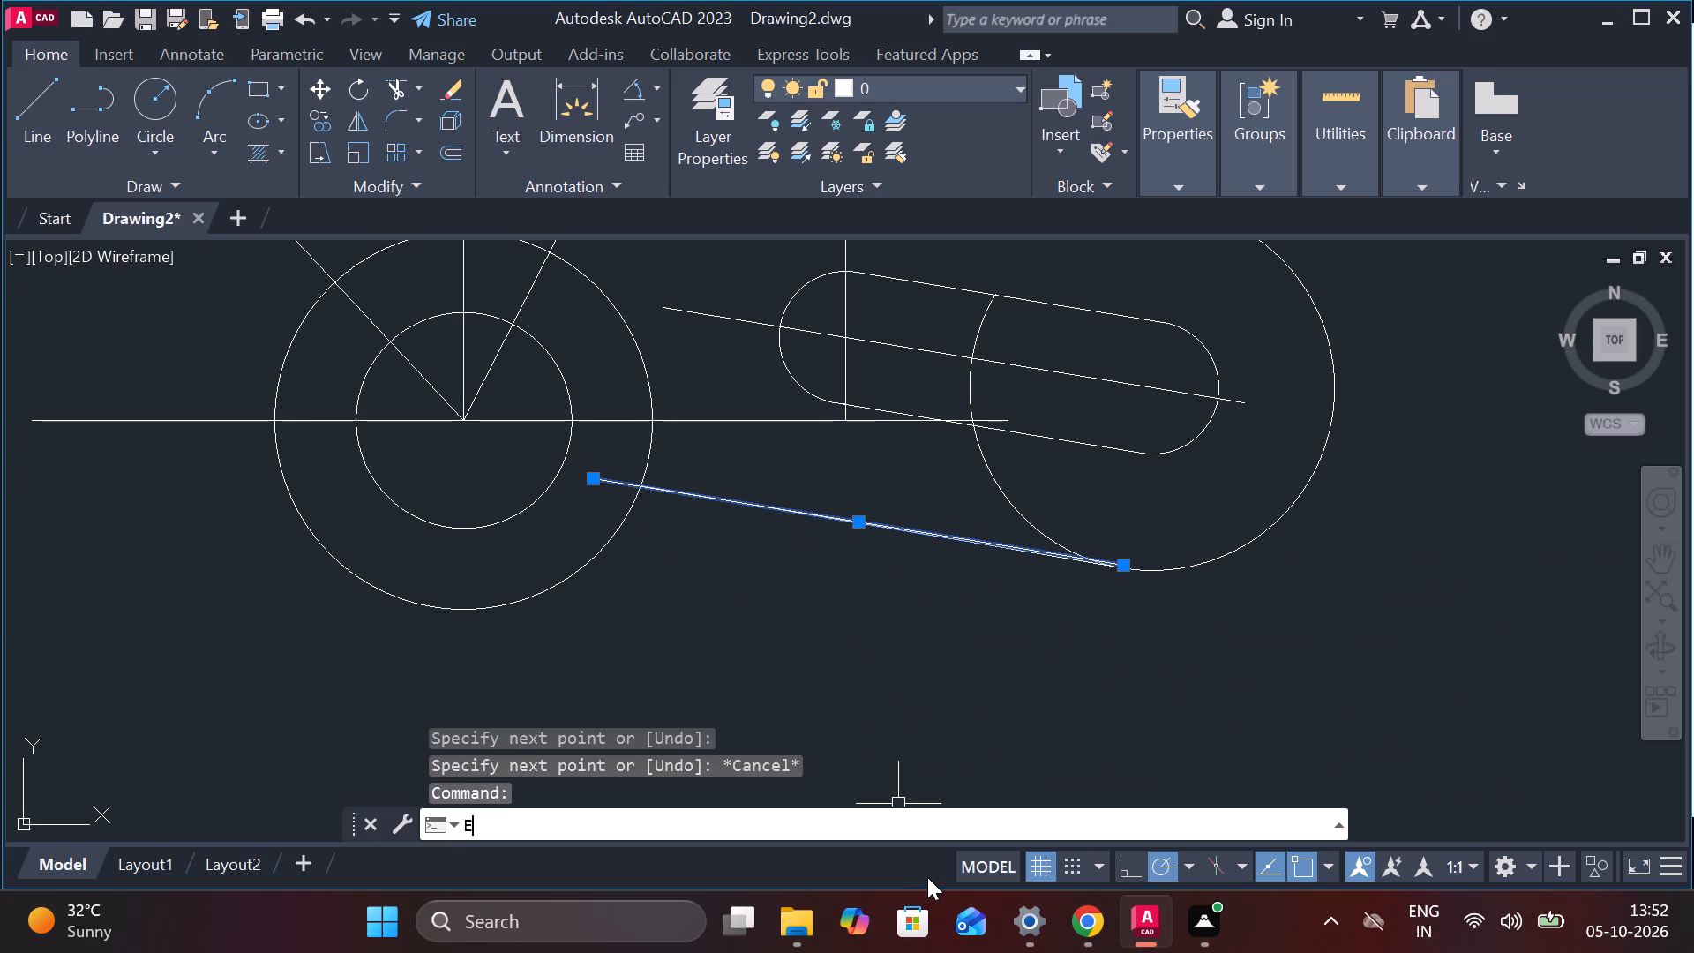
key("Return")
Trim the radius 44 circle's inner arc between the lower tangent line and the slot, including the portion crossing the slot.
type("TR")
key("Return")
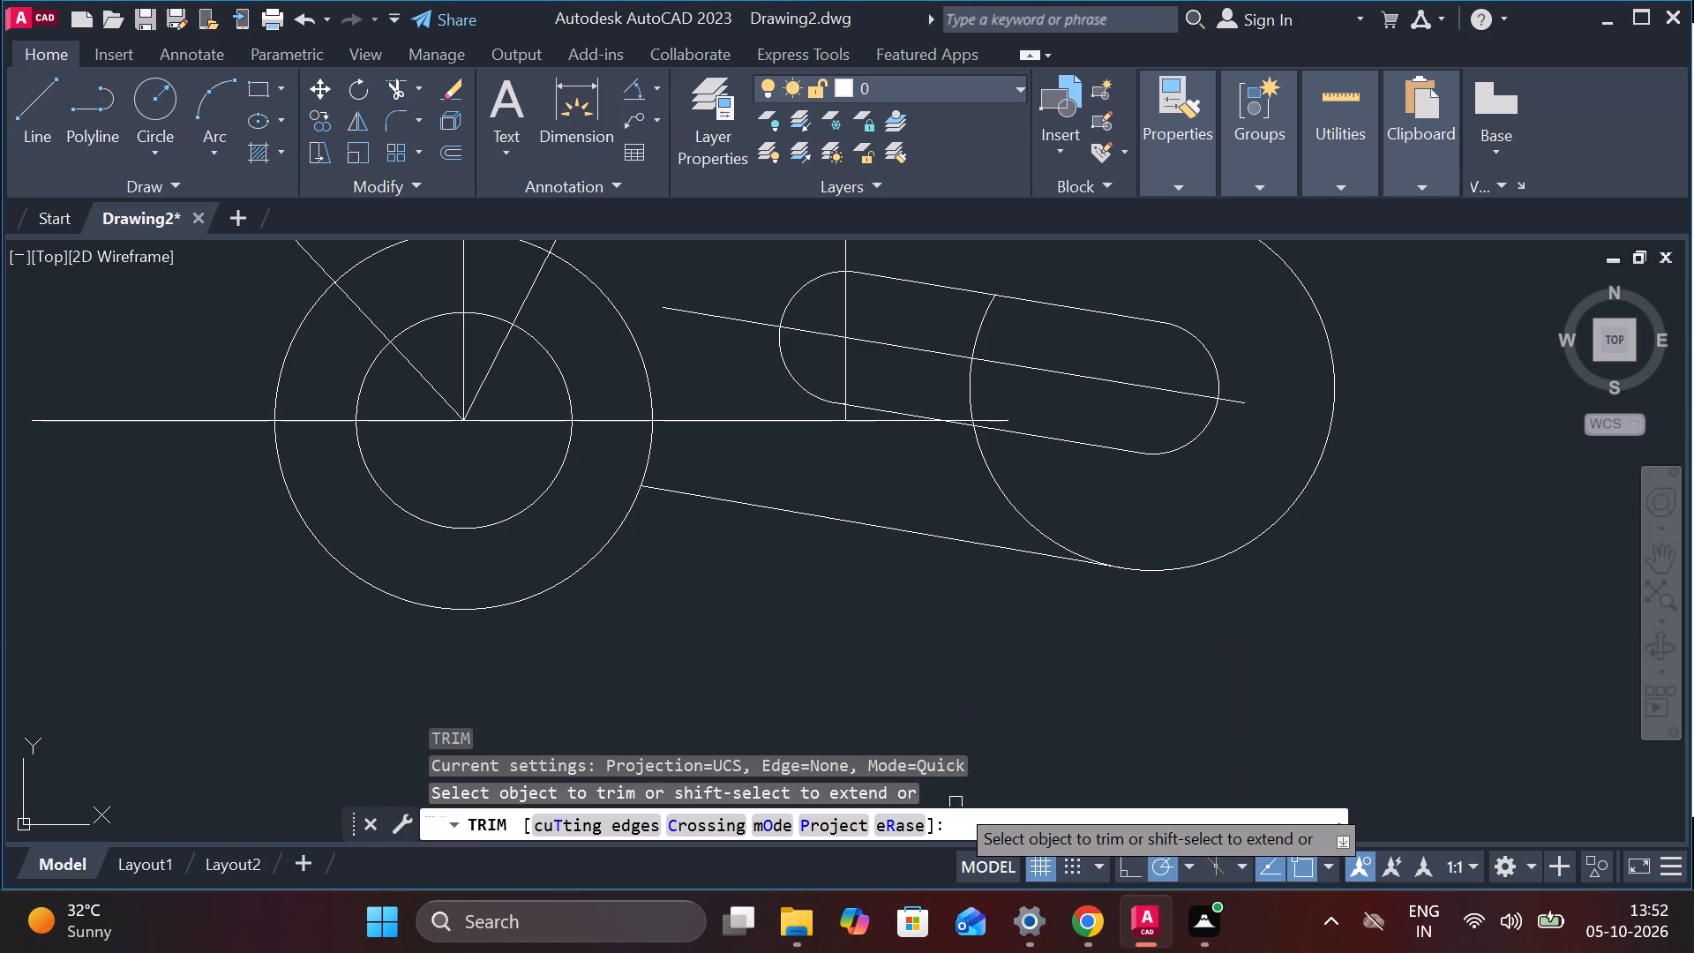
left_click_drag(1094, 515, 964, 508)
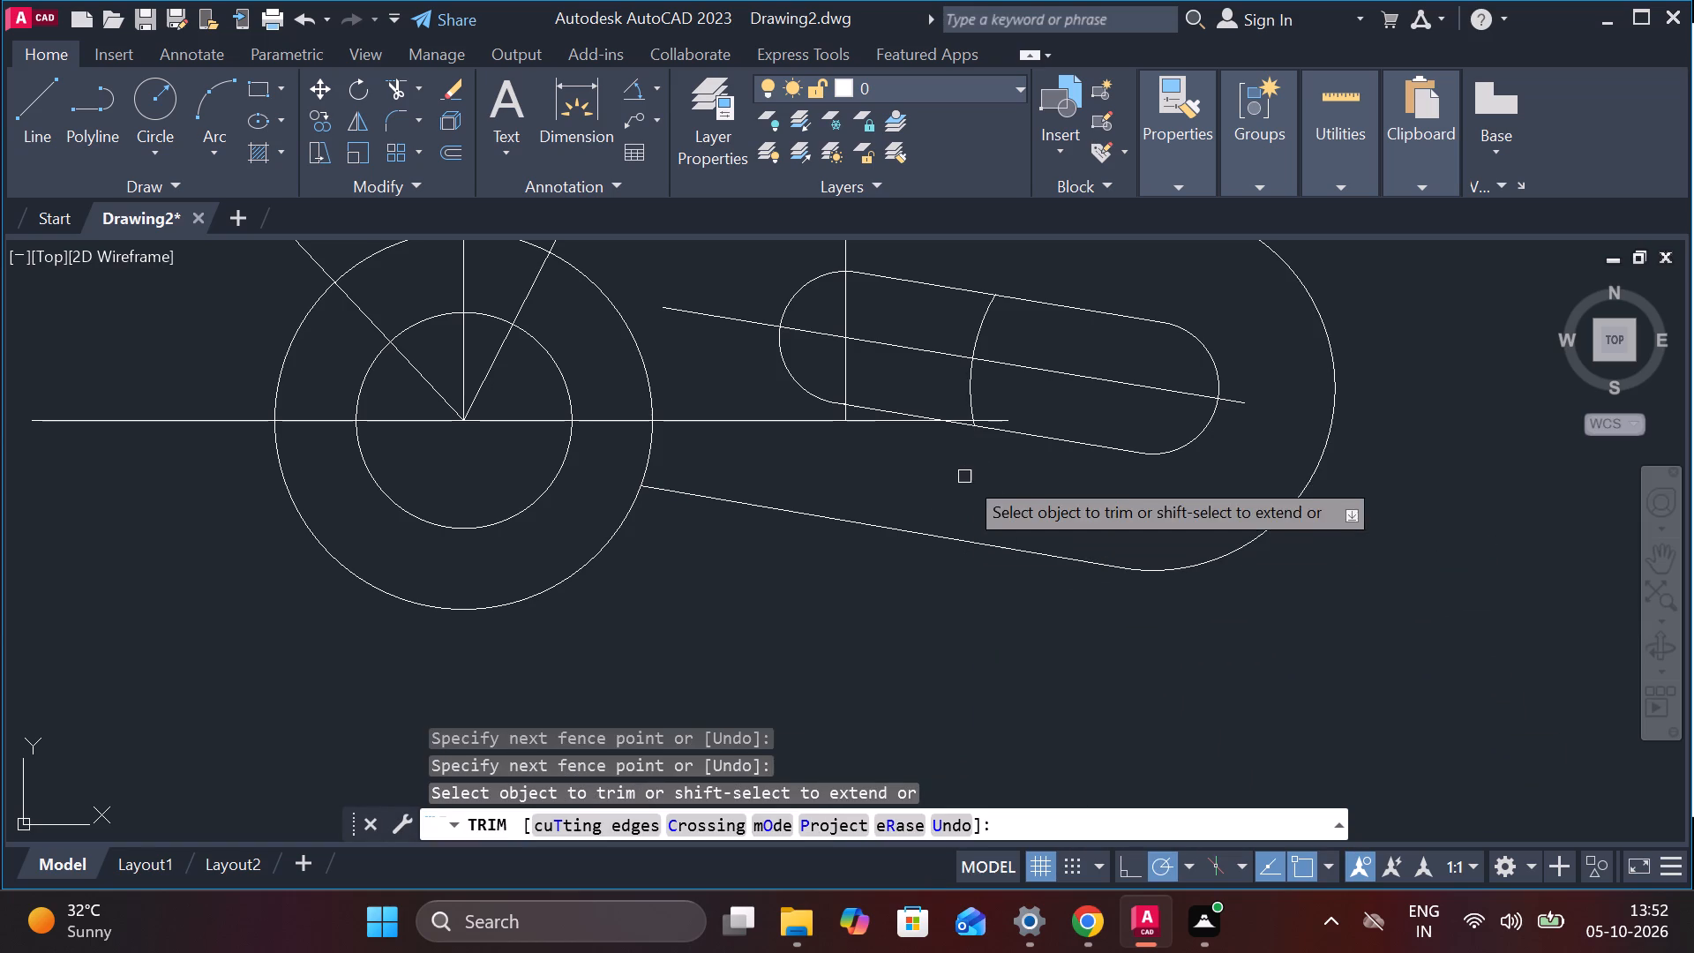
scroll(933, 458, "up", 2)
left_click_drag(1109, 358, 916, 319)
left_click_drag(918, 296, 941, 299)
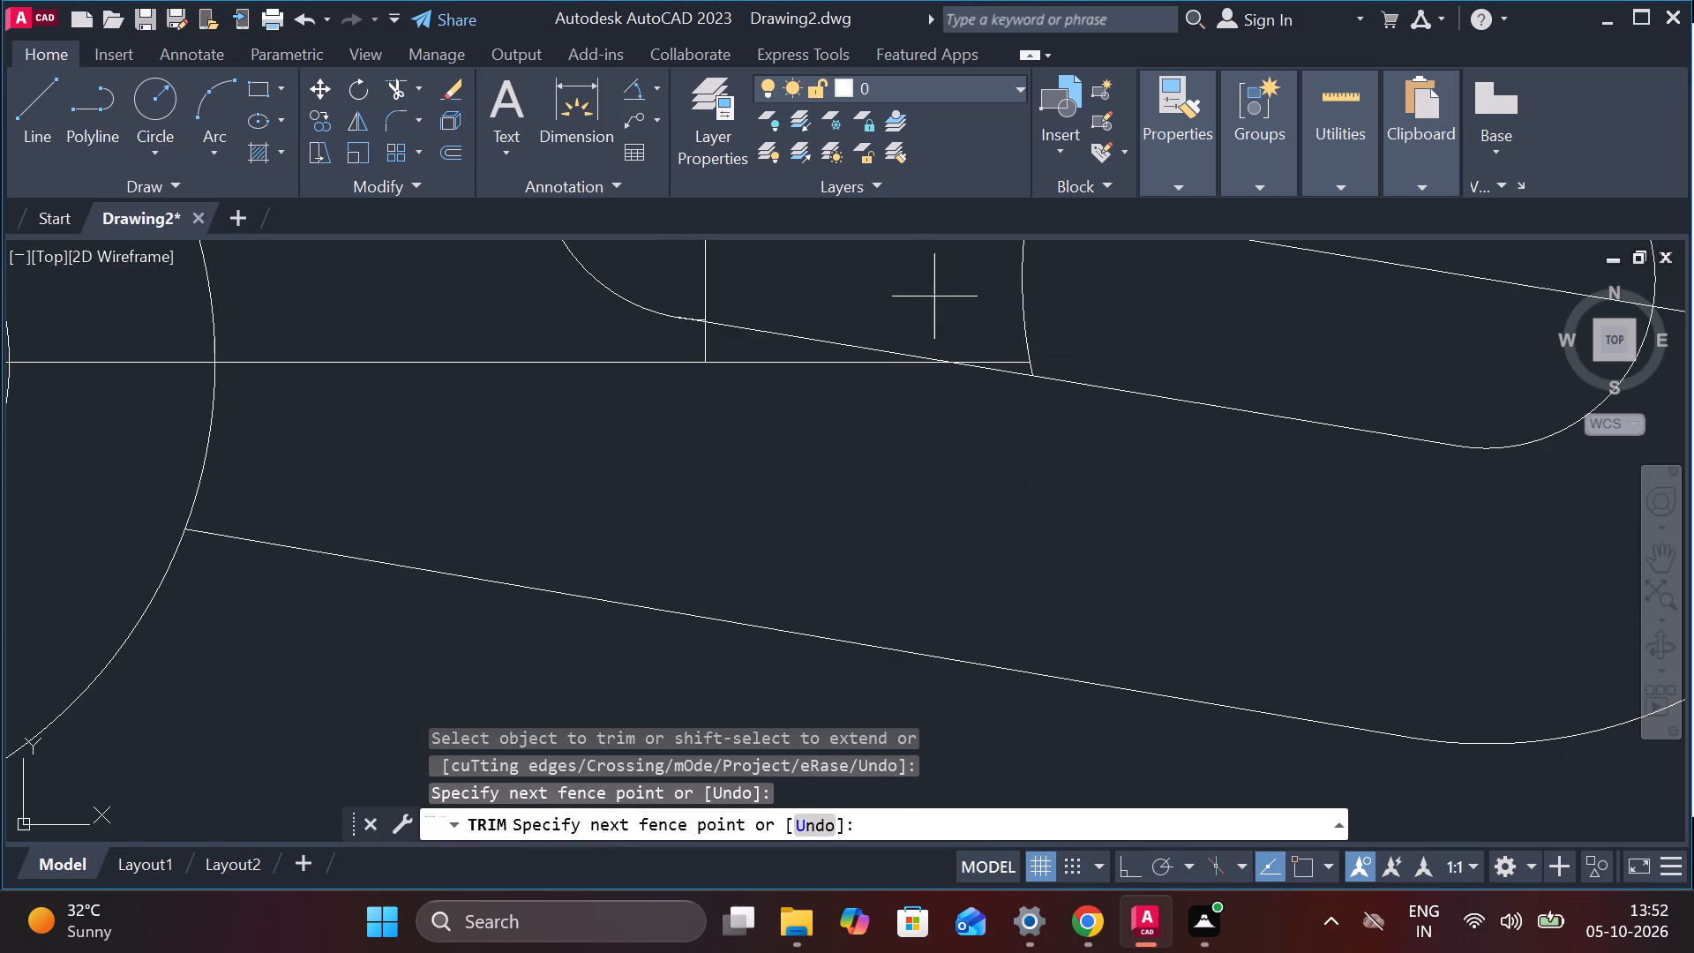
left_click_drag(941, 299, 1088, 322)
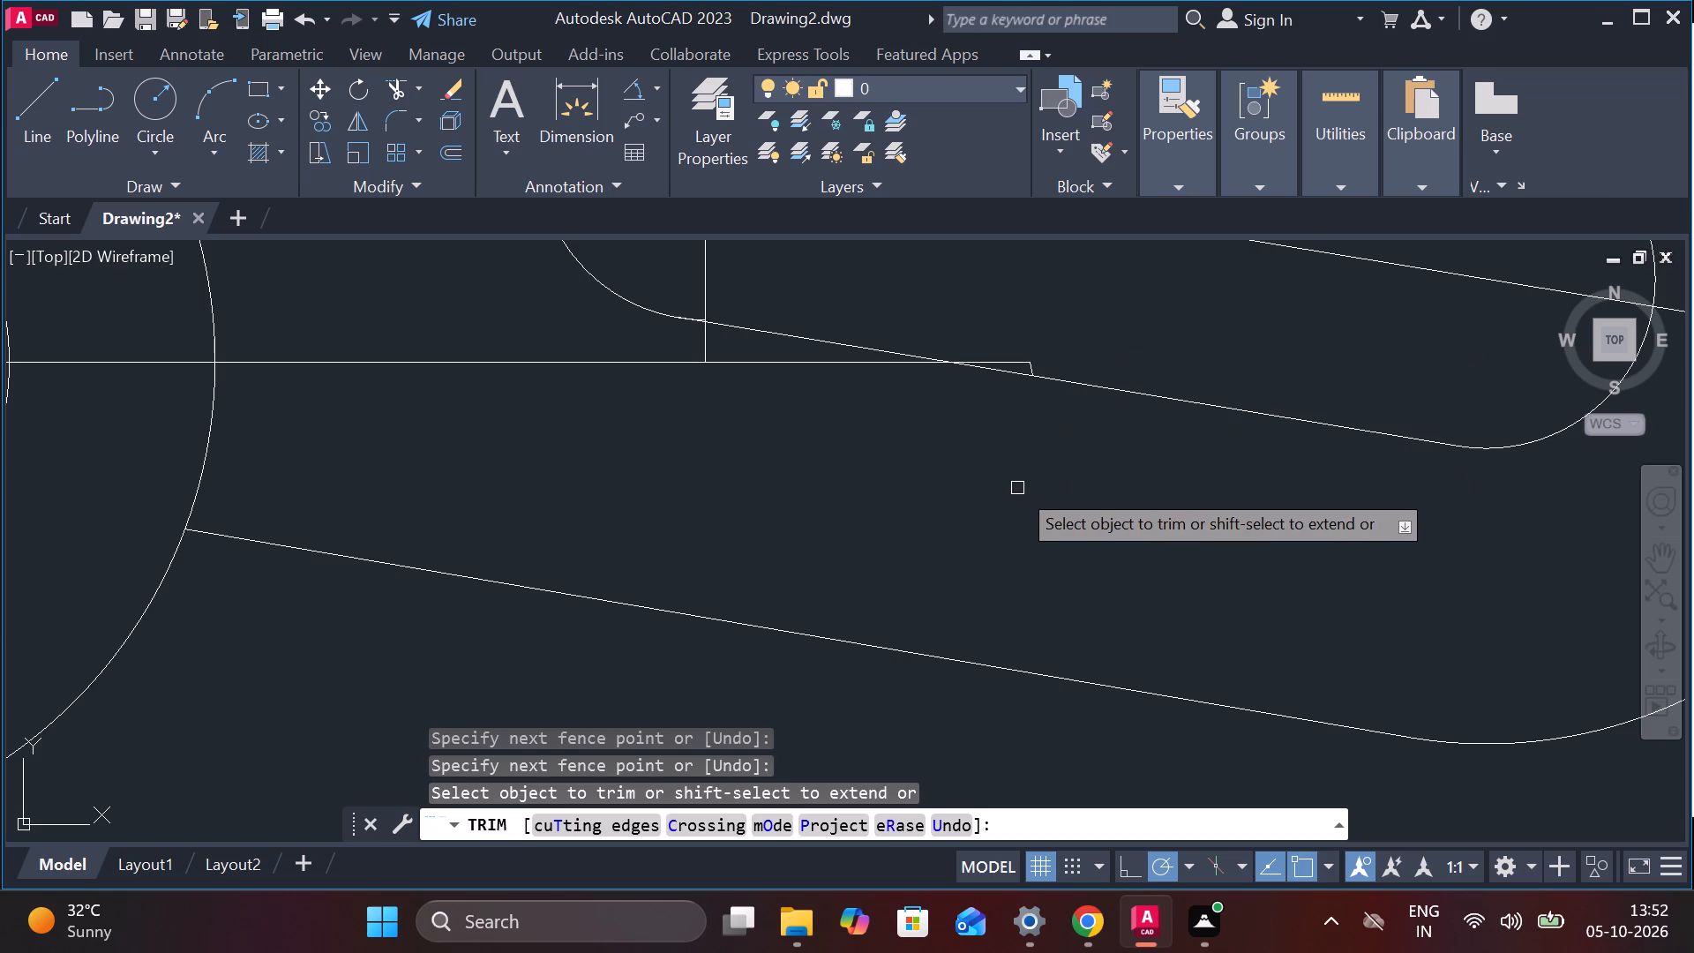
scroll(1017, 488, "down", 1)
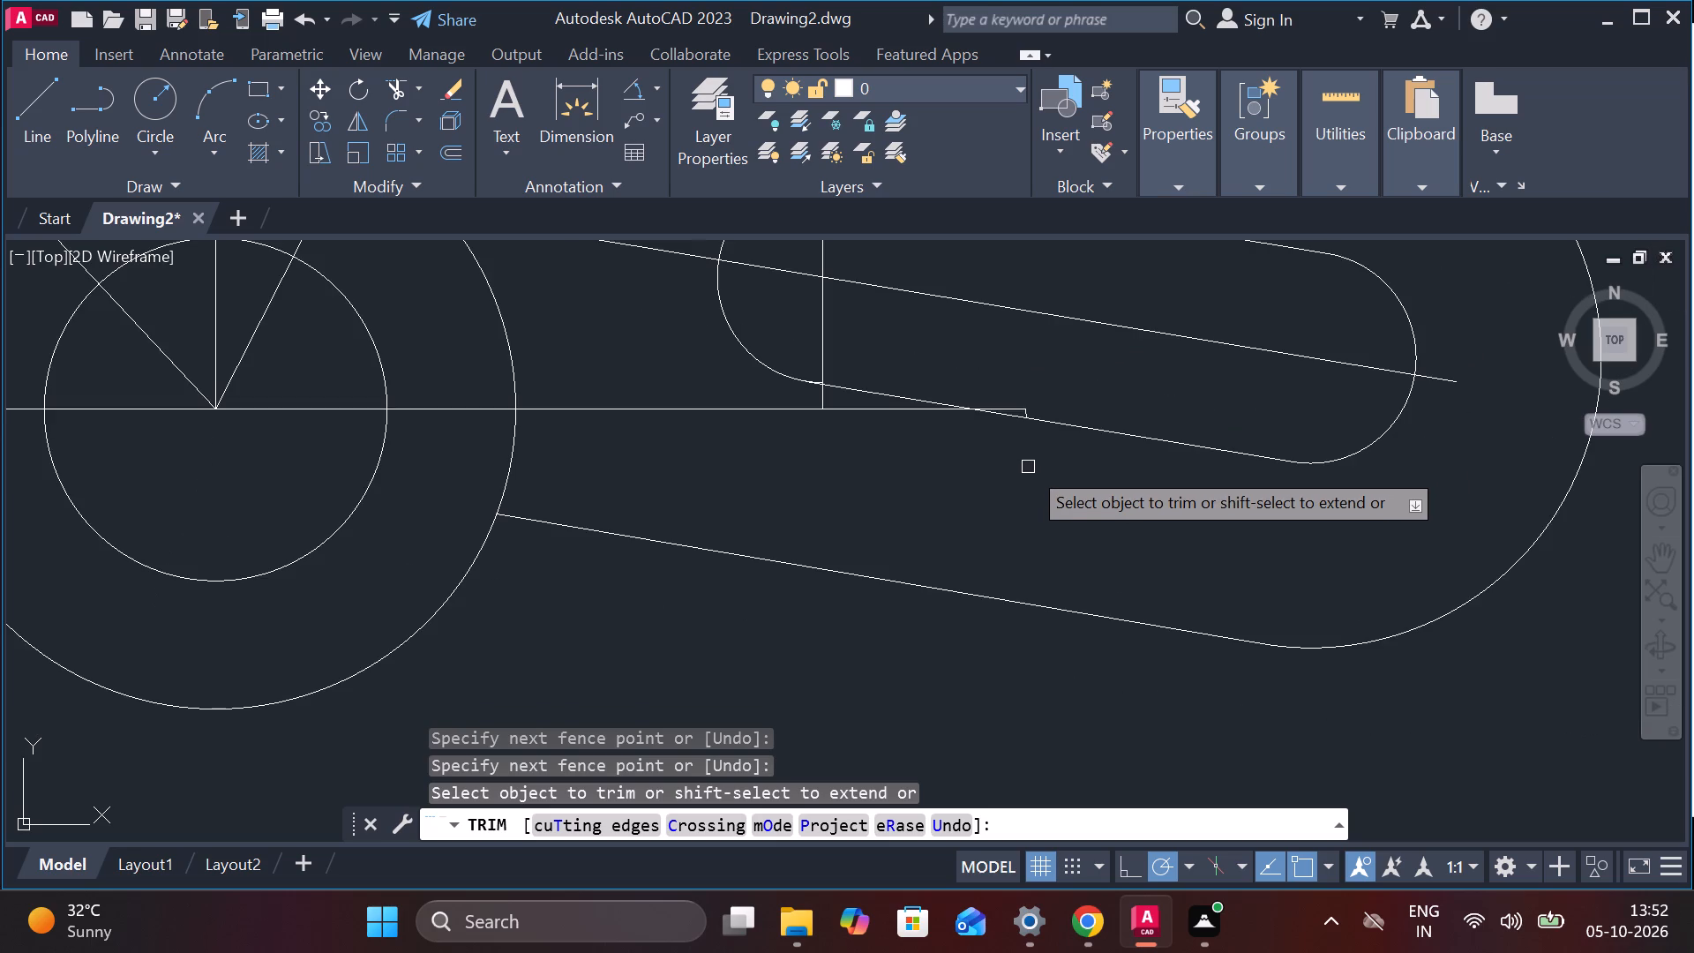
middle_click_drag(1063, 483, 1103, 544)
scroll(1039, 540, "down", 2)
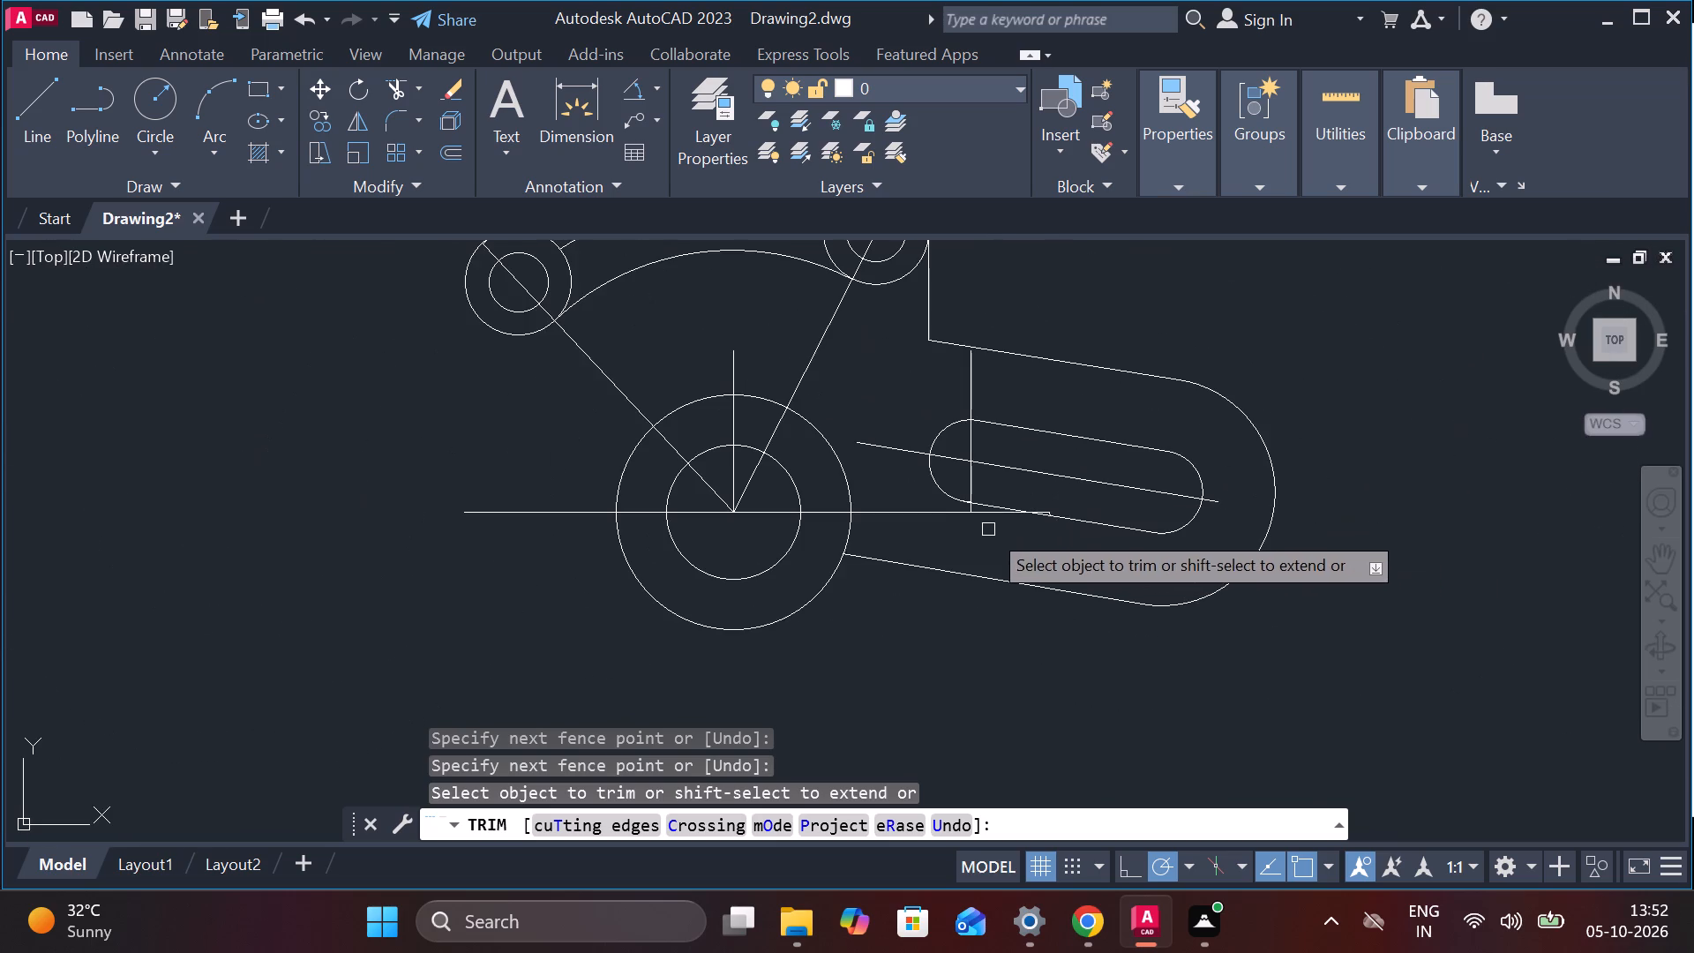
scroll(962, 525, "up", 3)
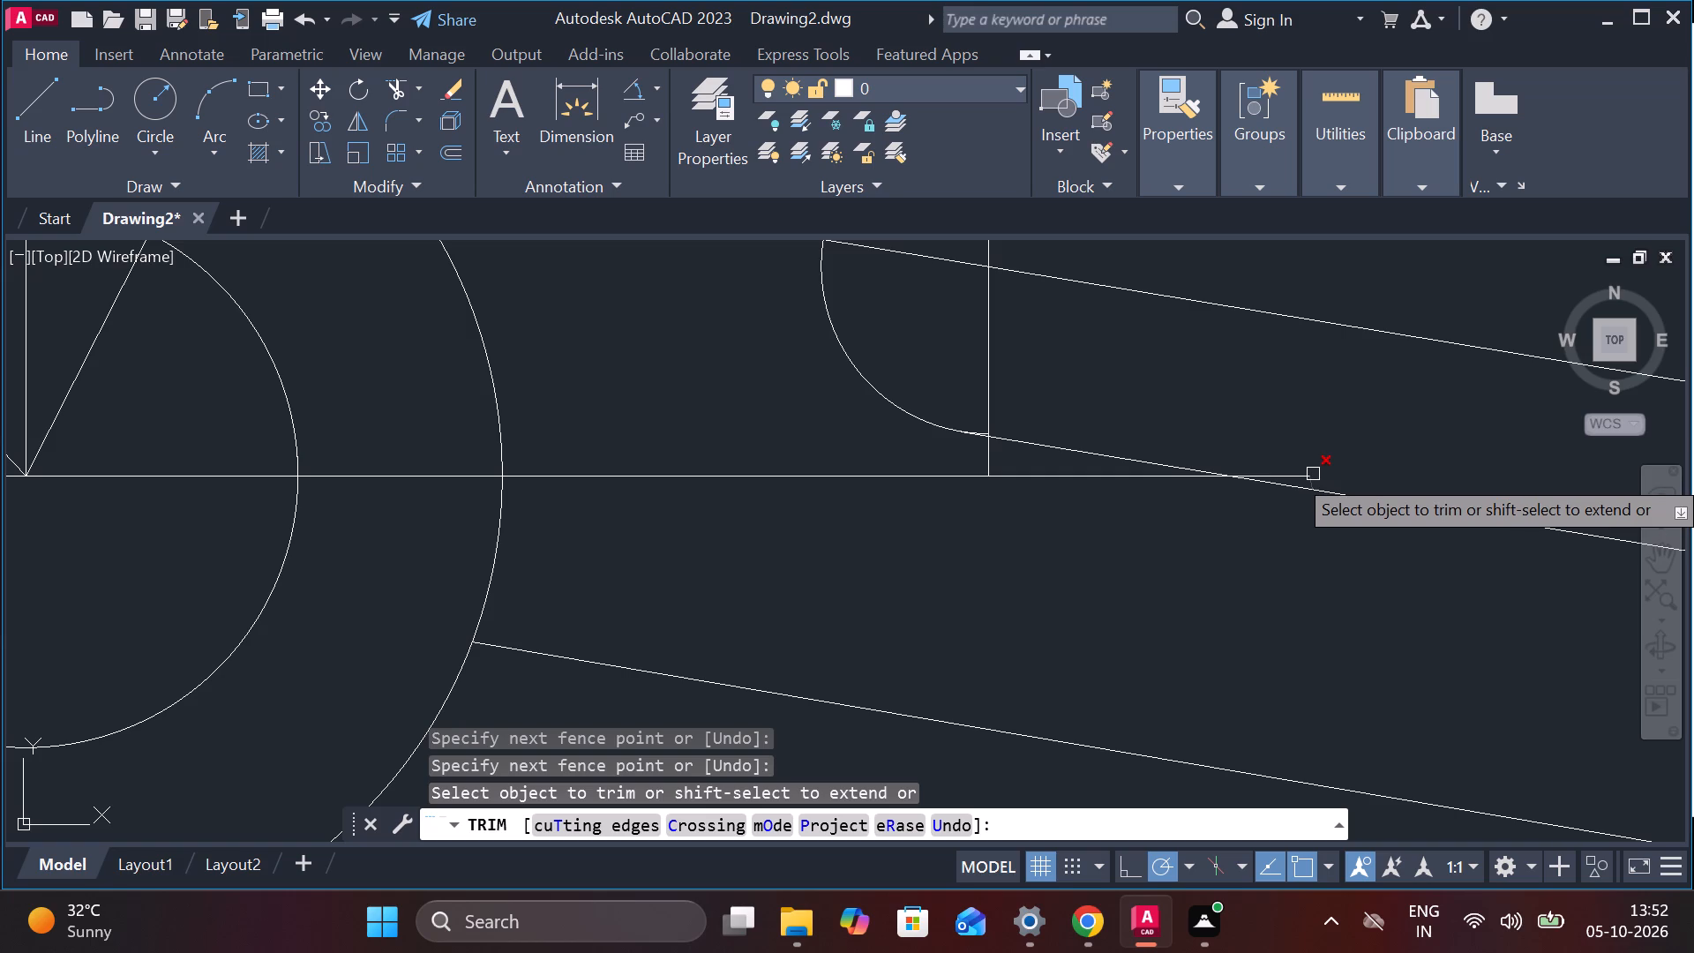
left_click(1313, 474)
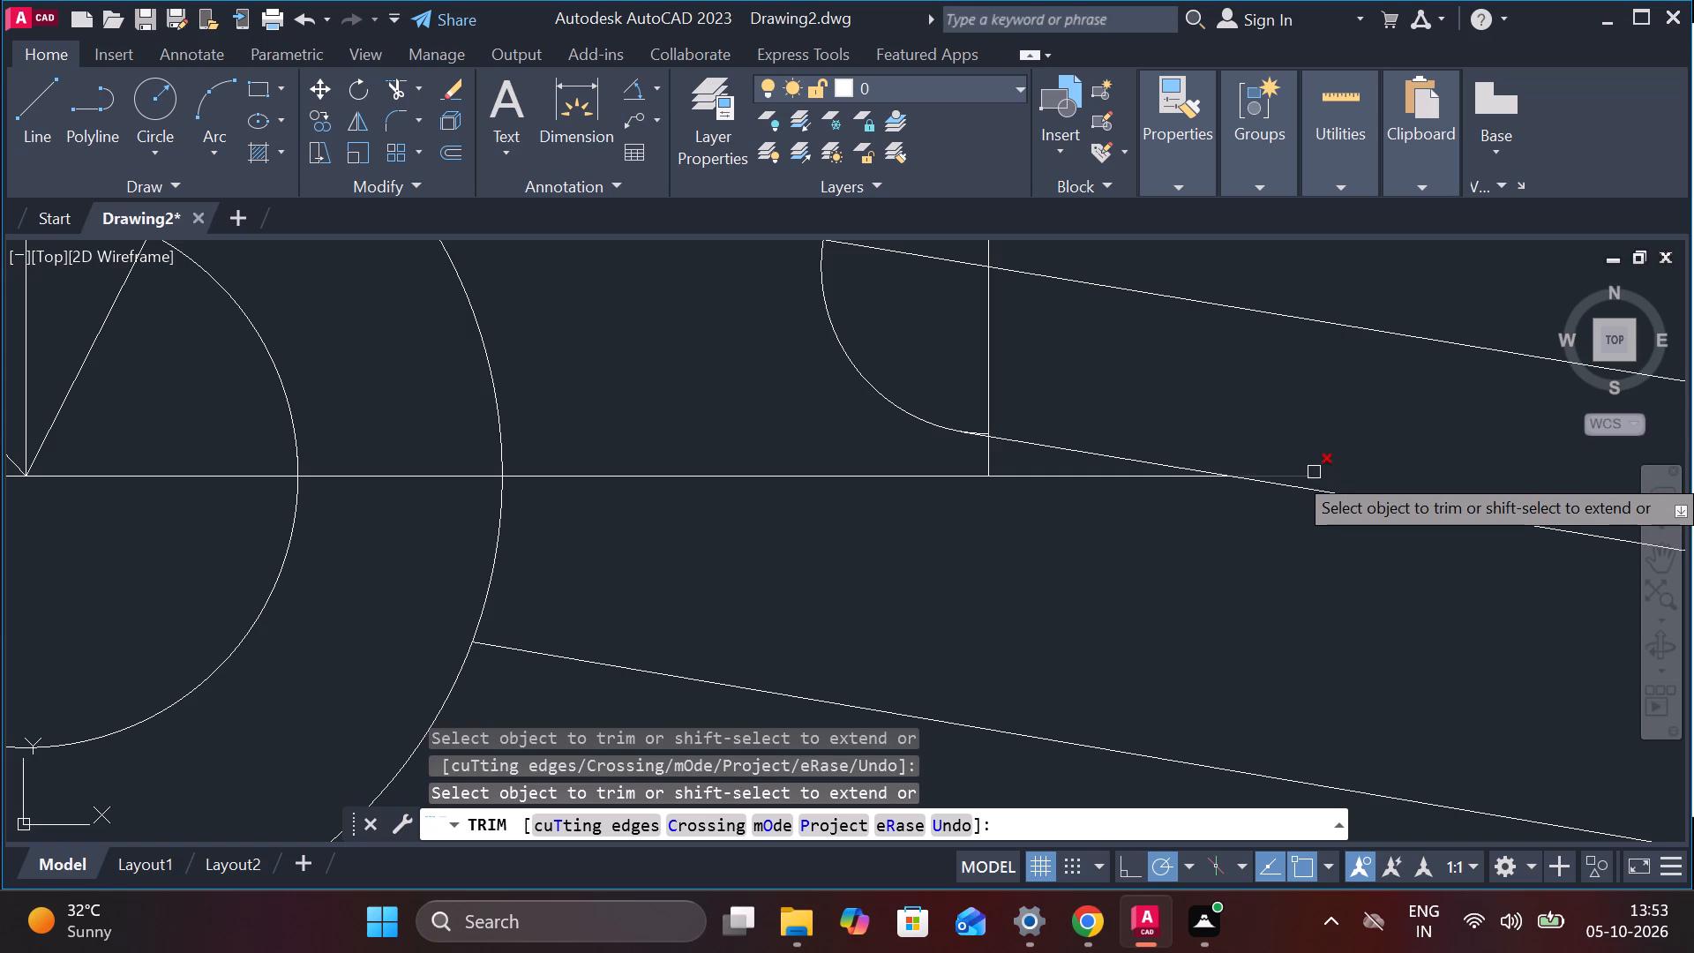
Trim the end of the horizontal centerline back to the vertical line through the slot's end arc.
left_click(1314, 472)
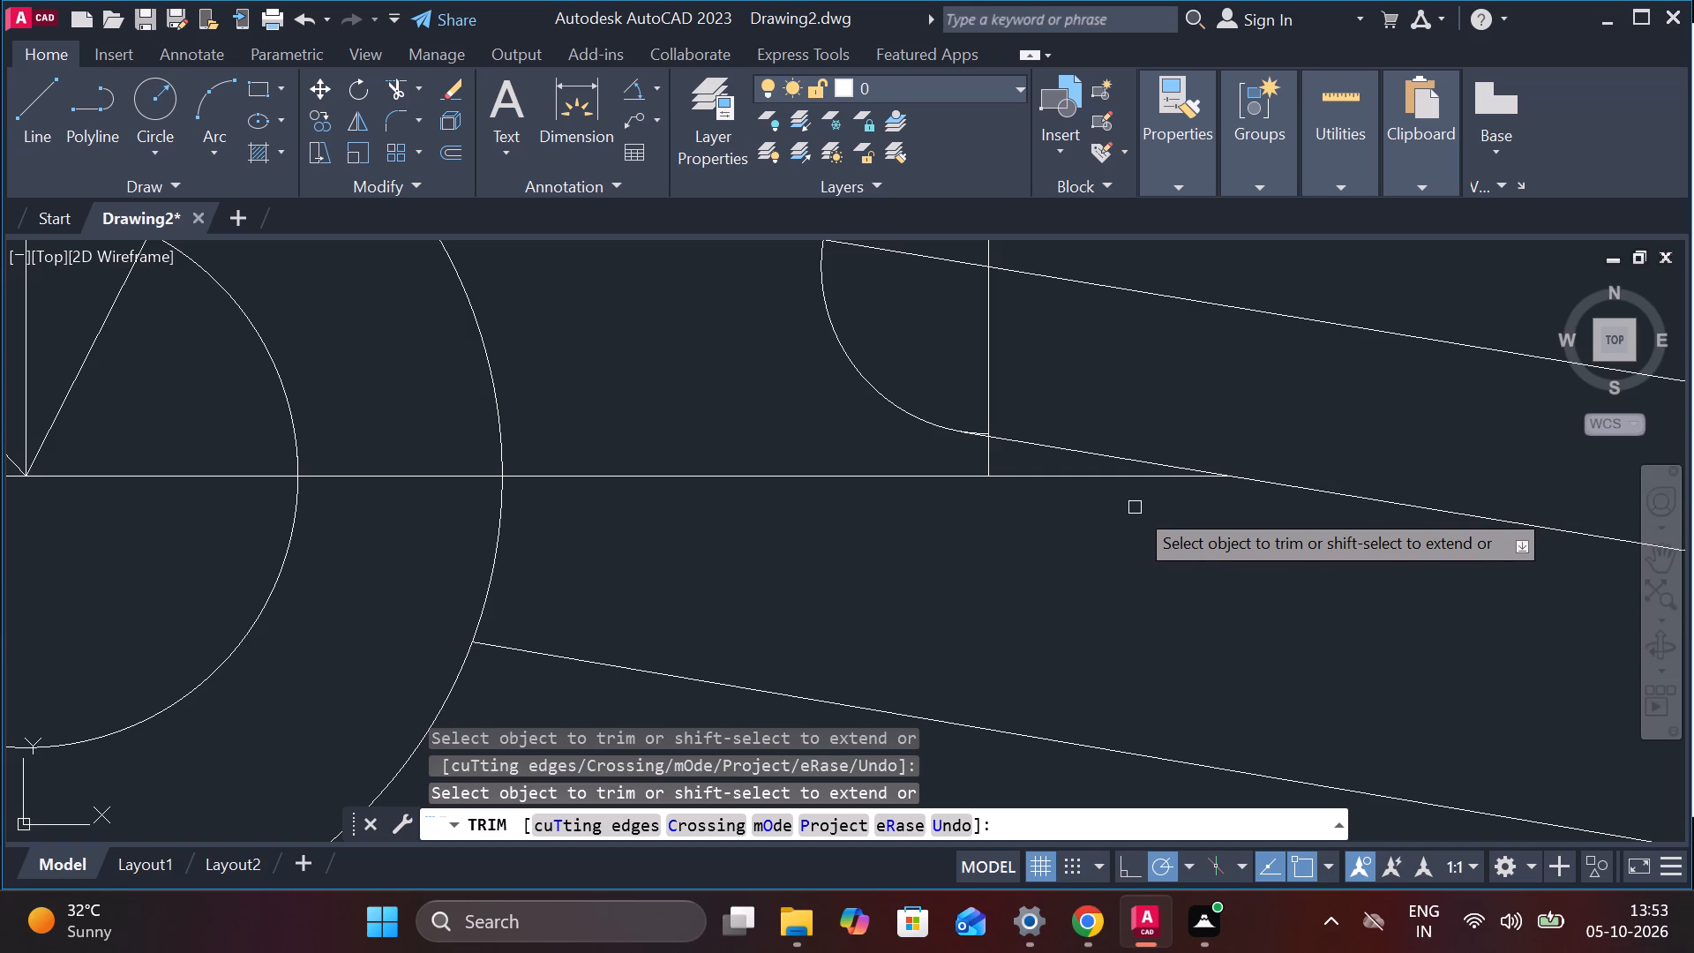
scroll(1104, 503, "down", 1)
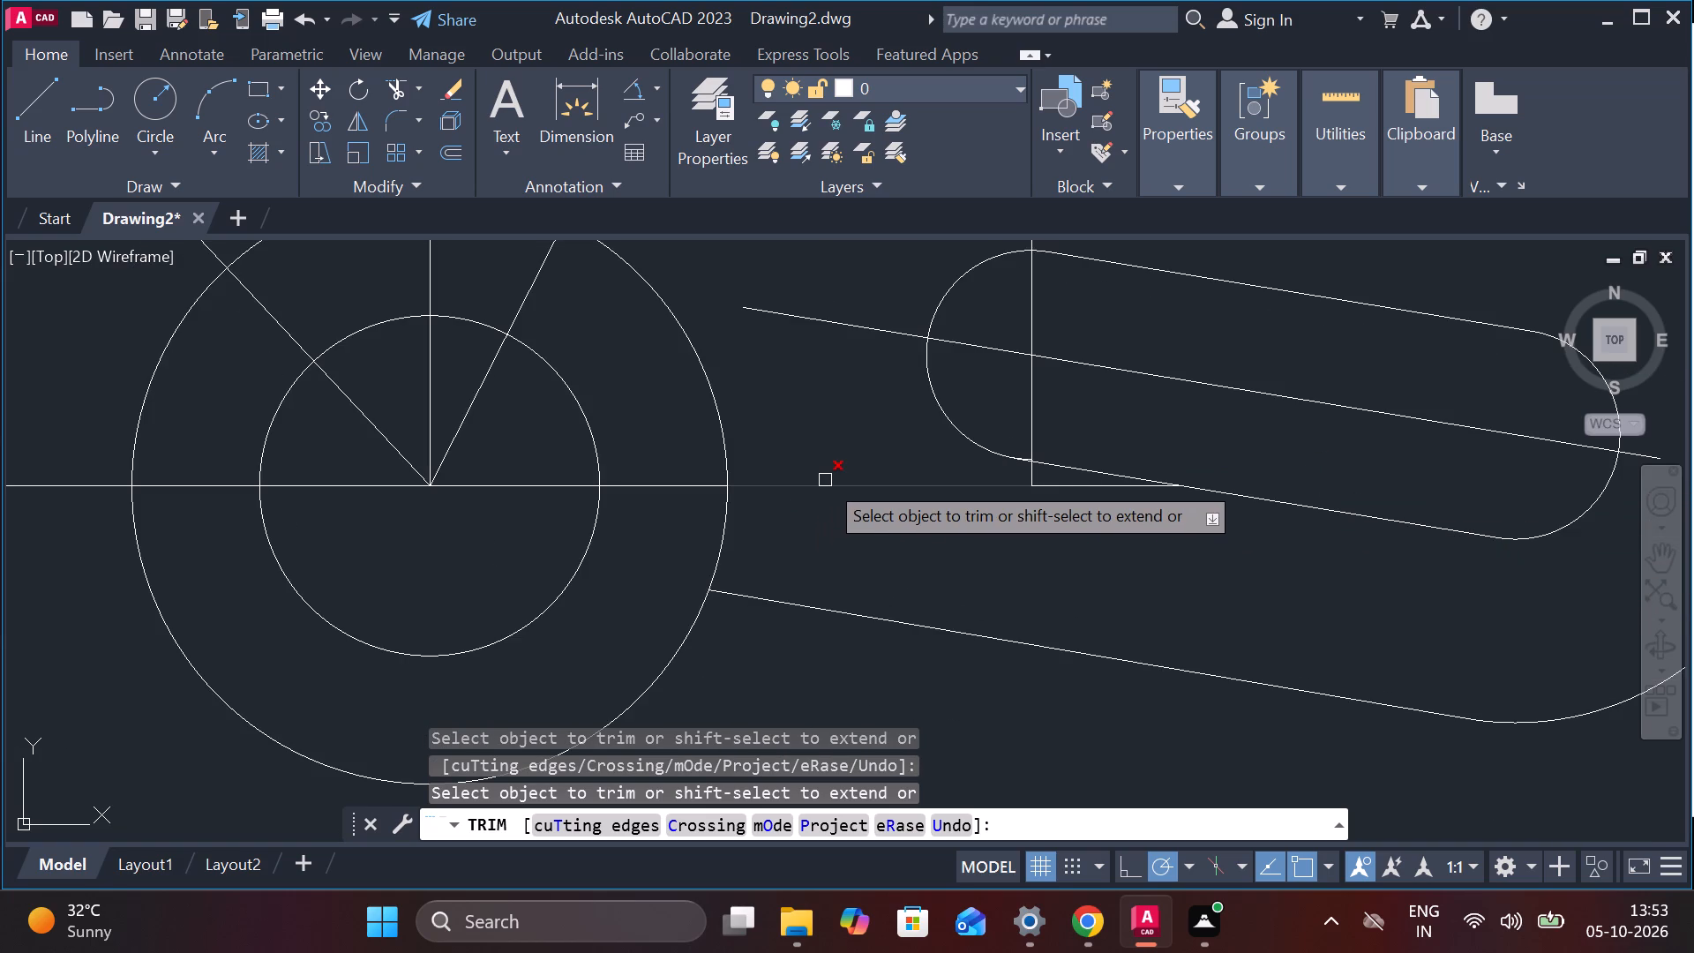
left_click(1100, 486)
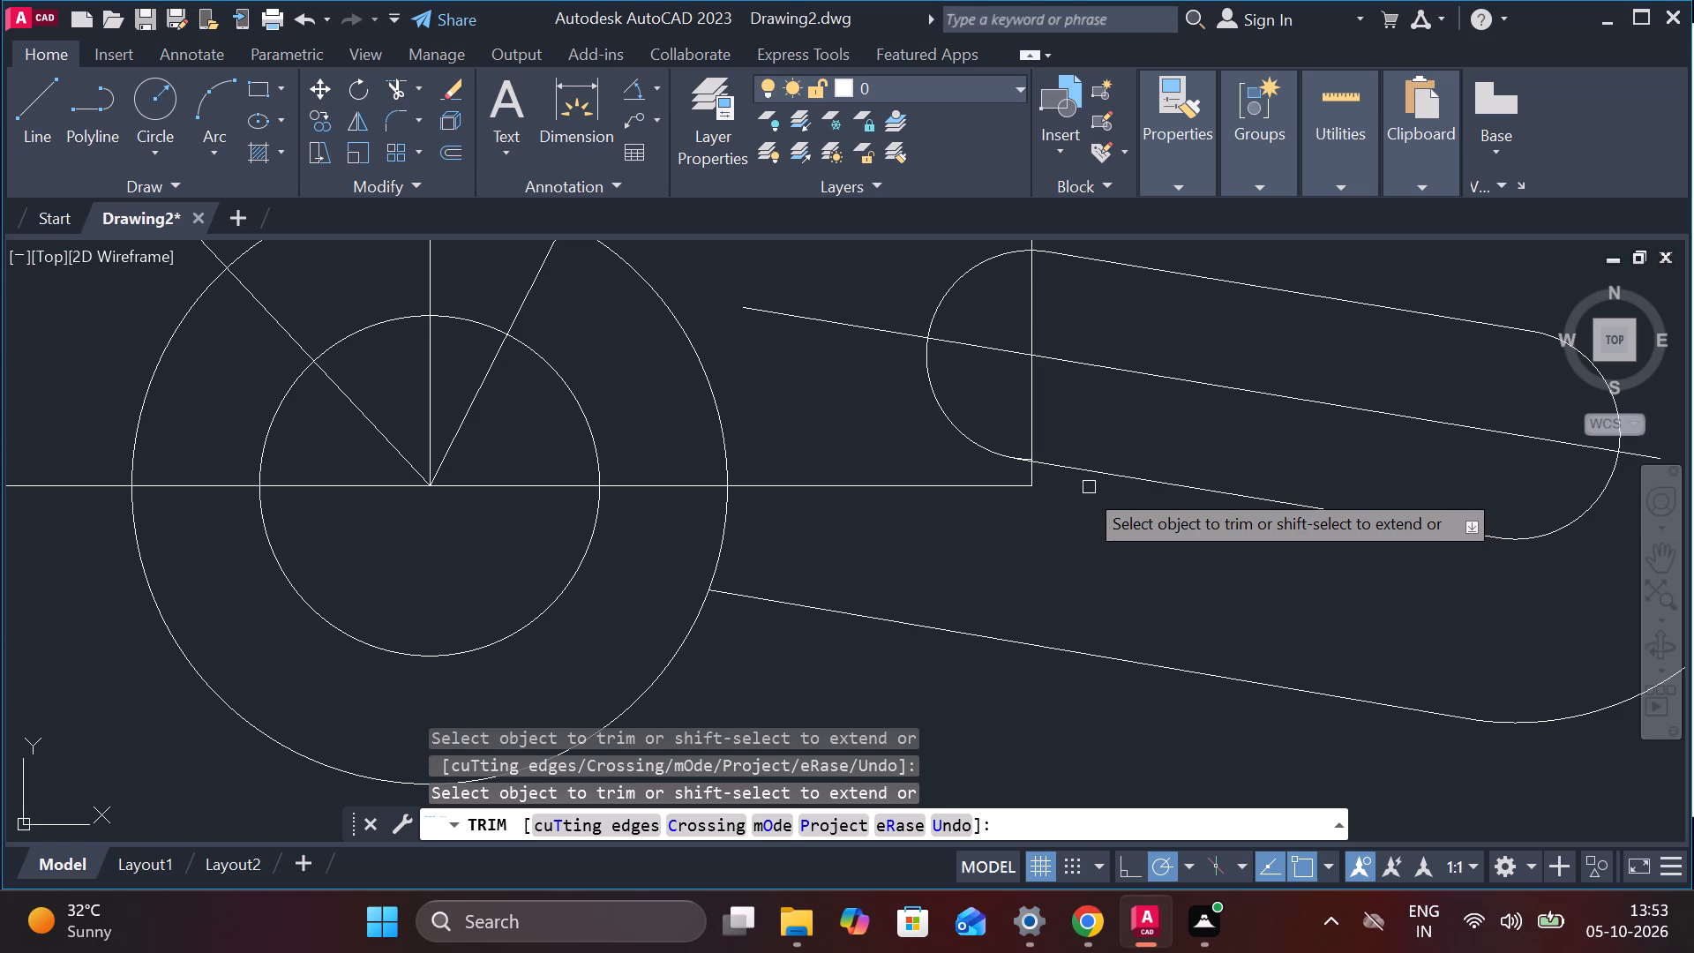
Trim the small arc stub overlapping the slot's lower edge beside the vertical centerline.
scroll(1015, 455, "up", 3)
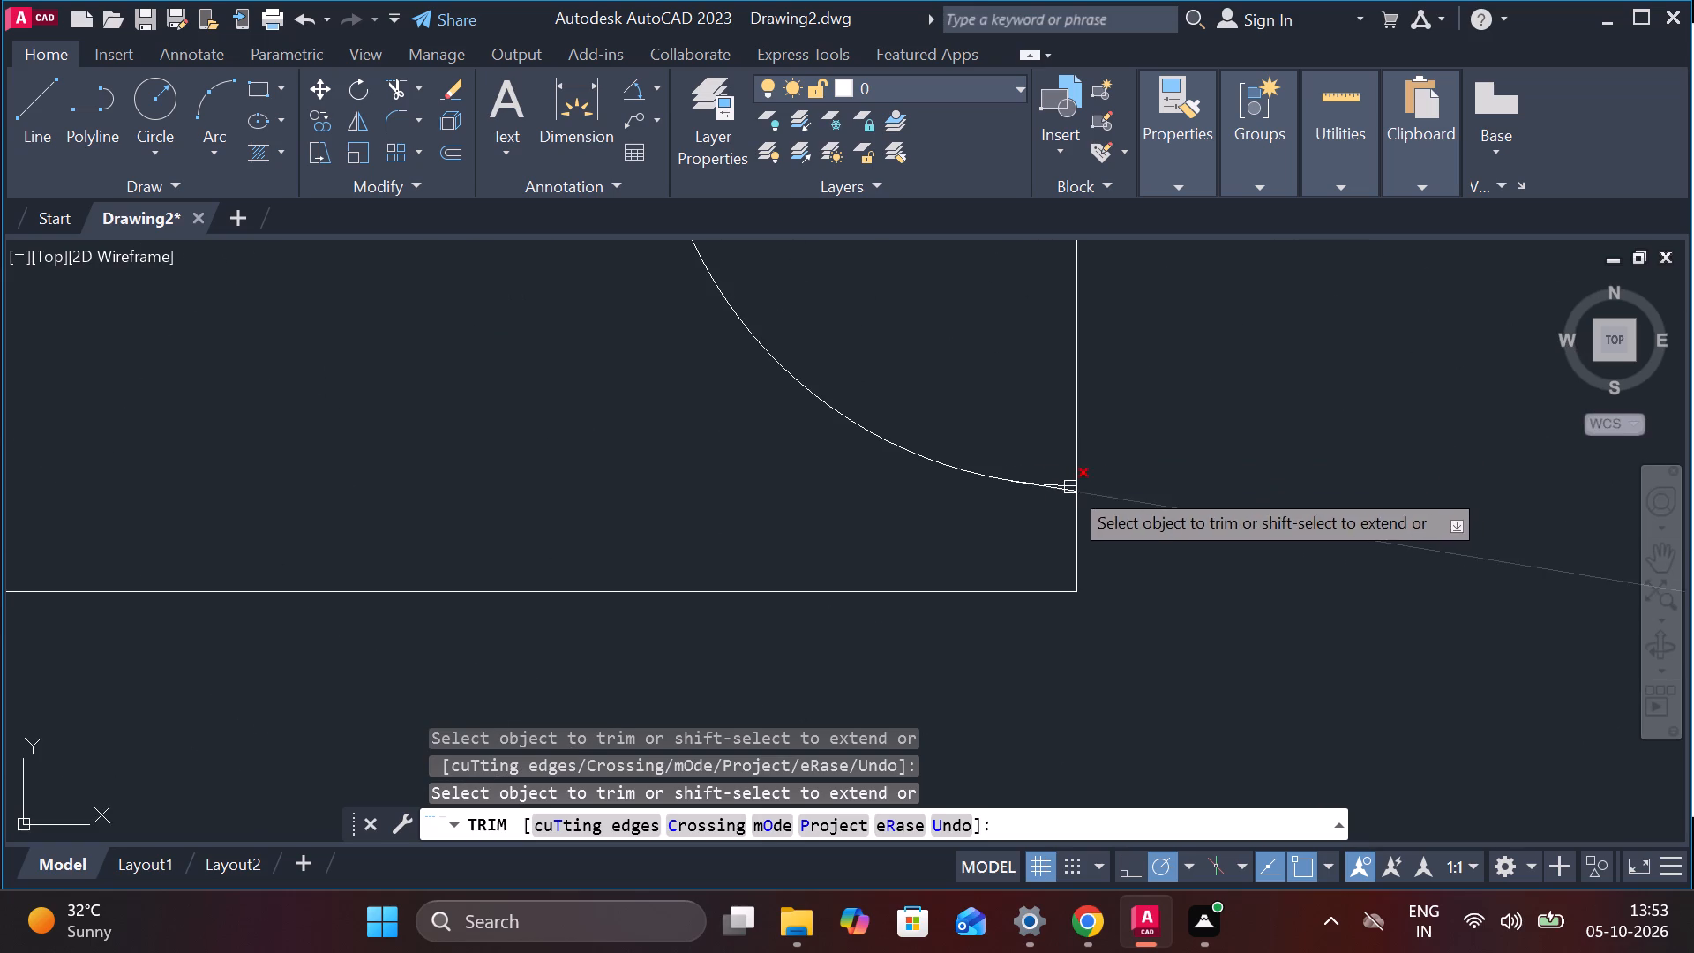
scroll(1061, 468, "up", 4)
left_click(1080, 588)
scroll(902, 460, "down", 4)
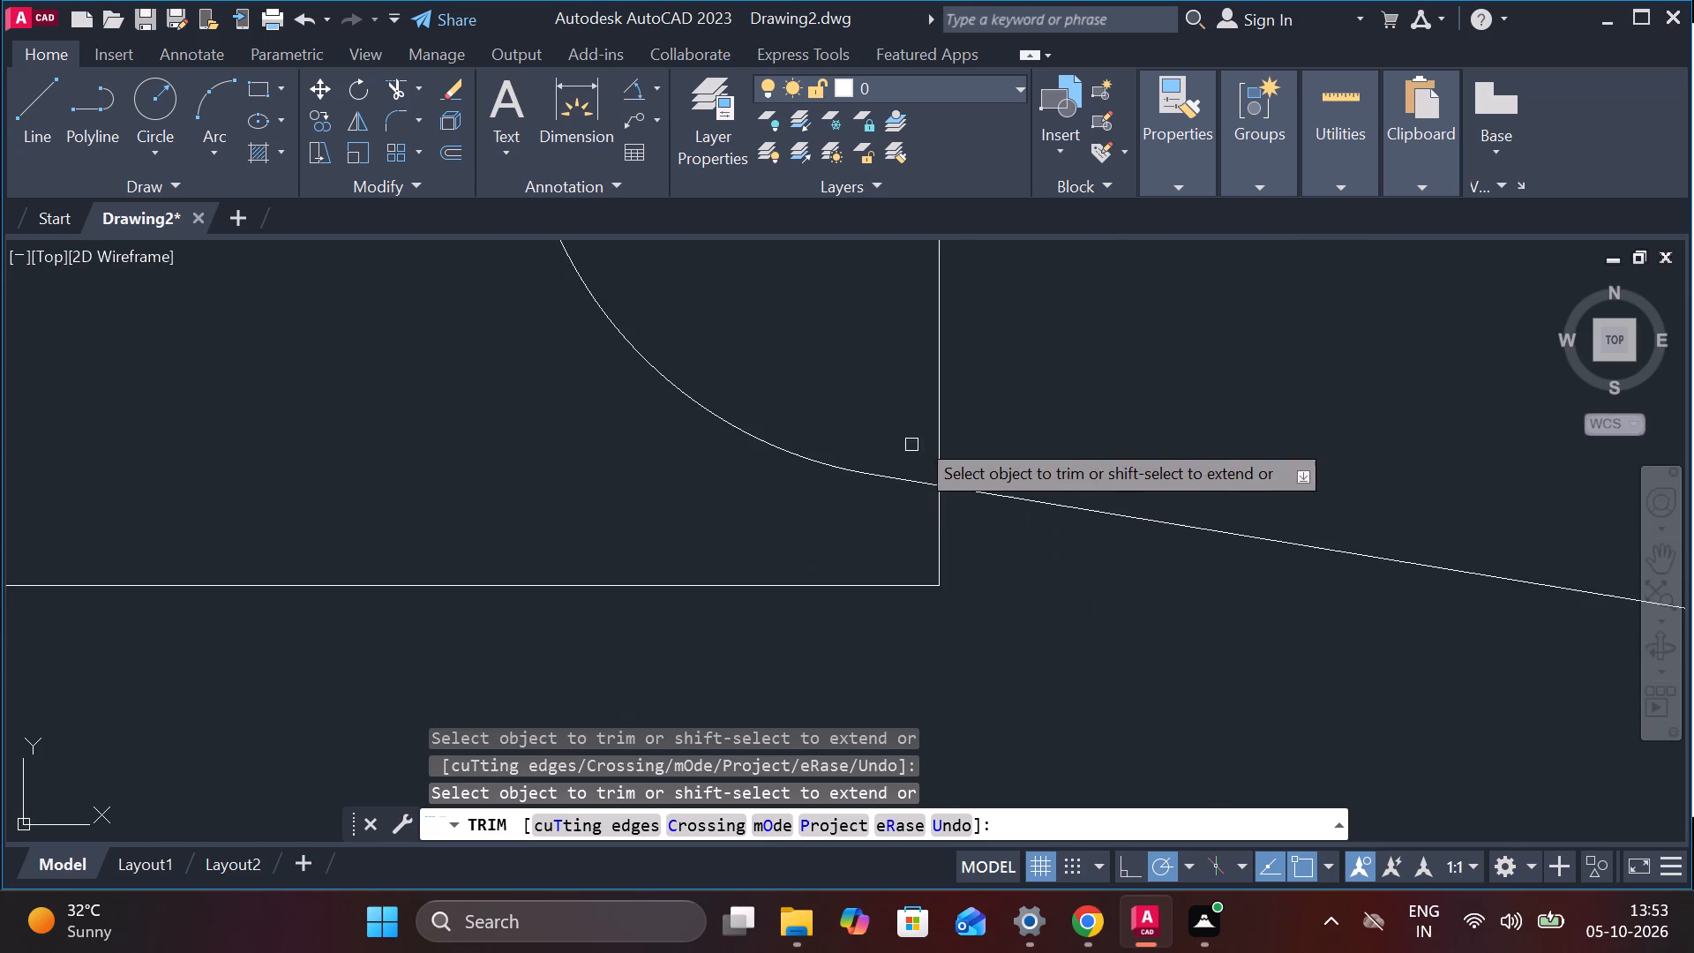
scroll(960, 330, "down", 4)
middle_click_drag(1025, 390, 1029, 523)
scroll(963, 322, "up", 4)
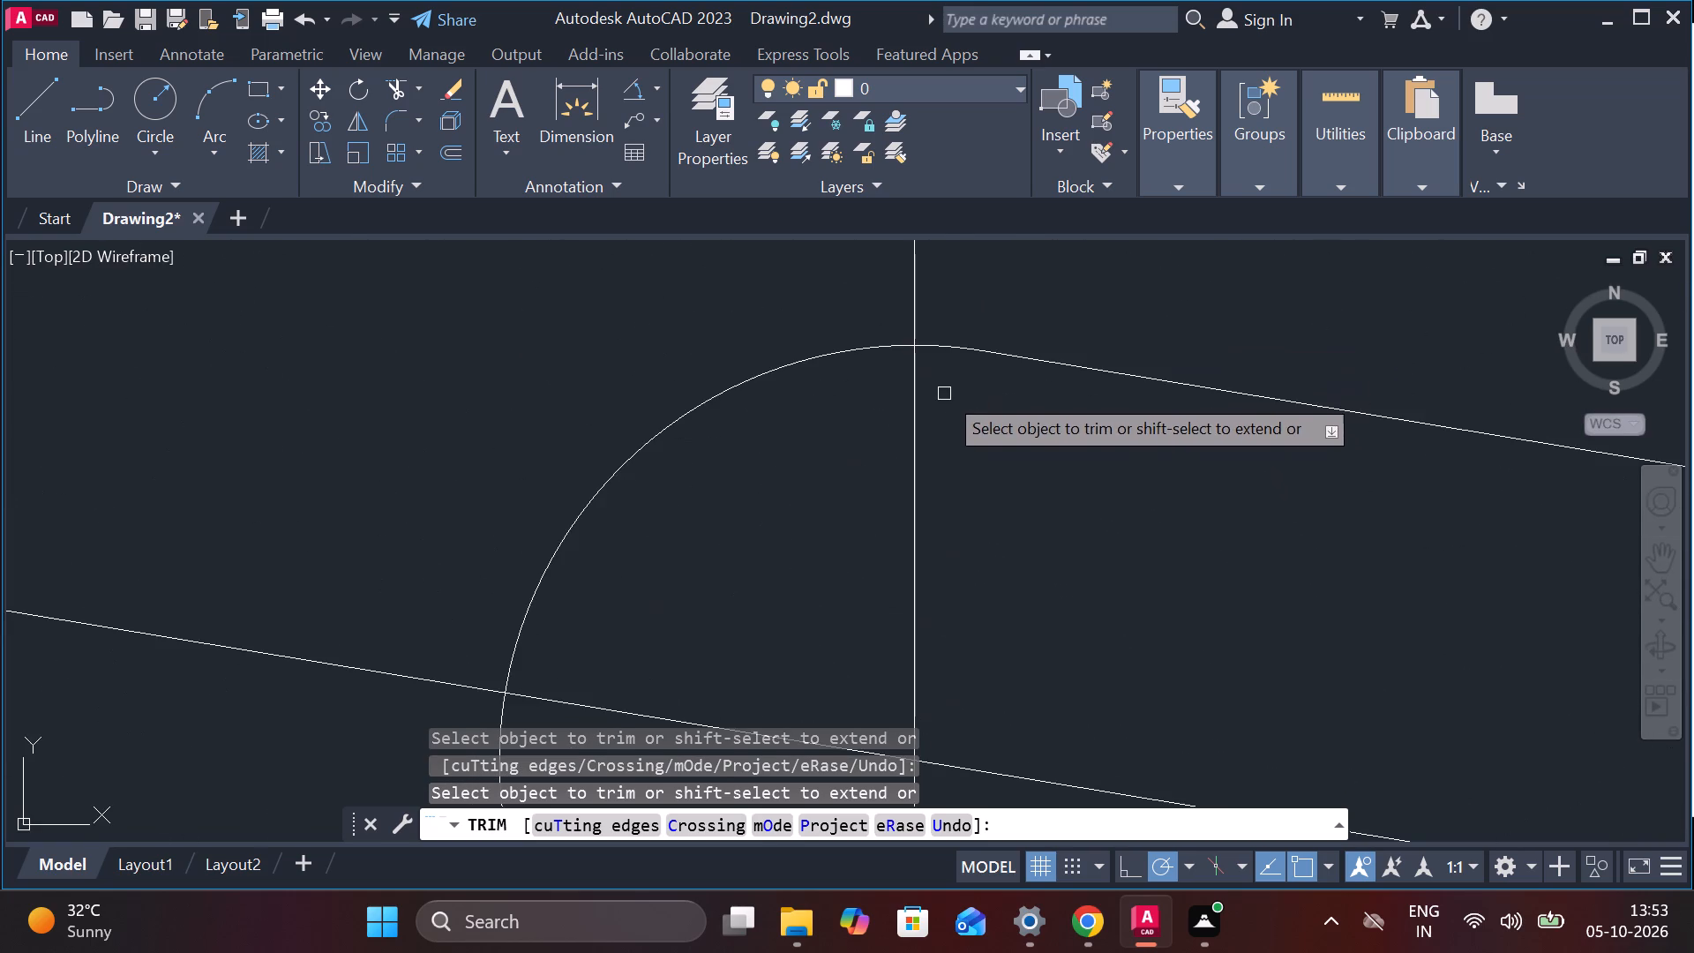
scroll(938, 387, "down", 3)
scroll(1308, 661, "down", 2)
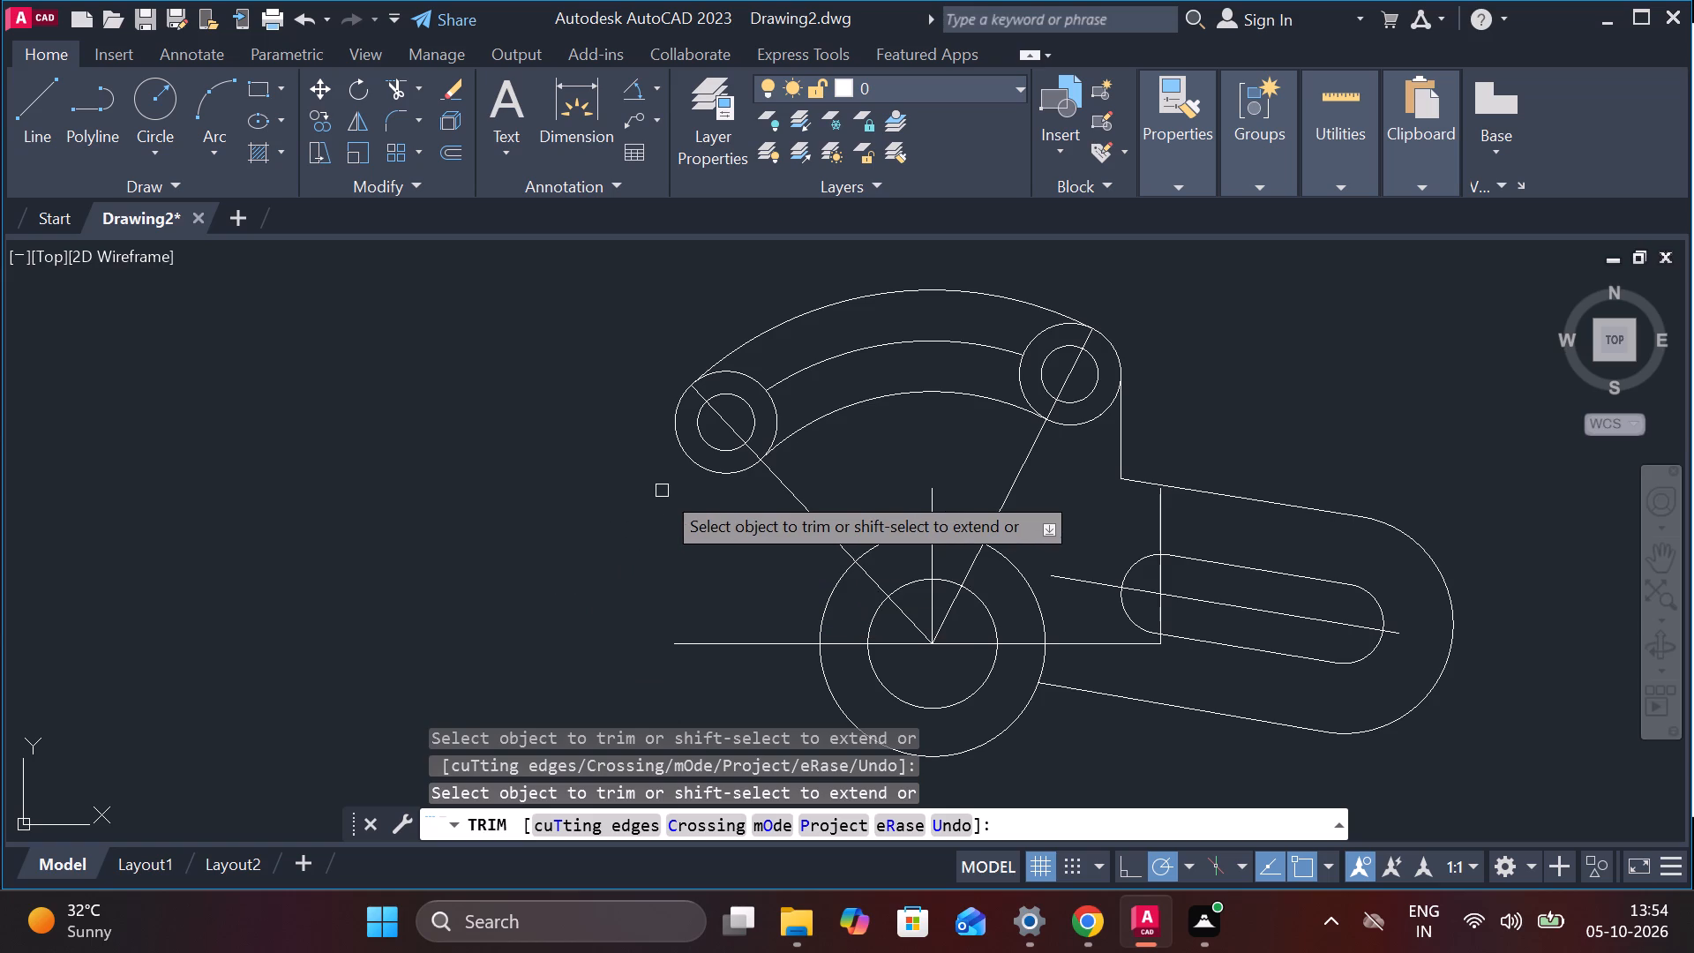
key("Escape")
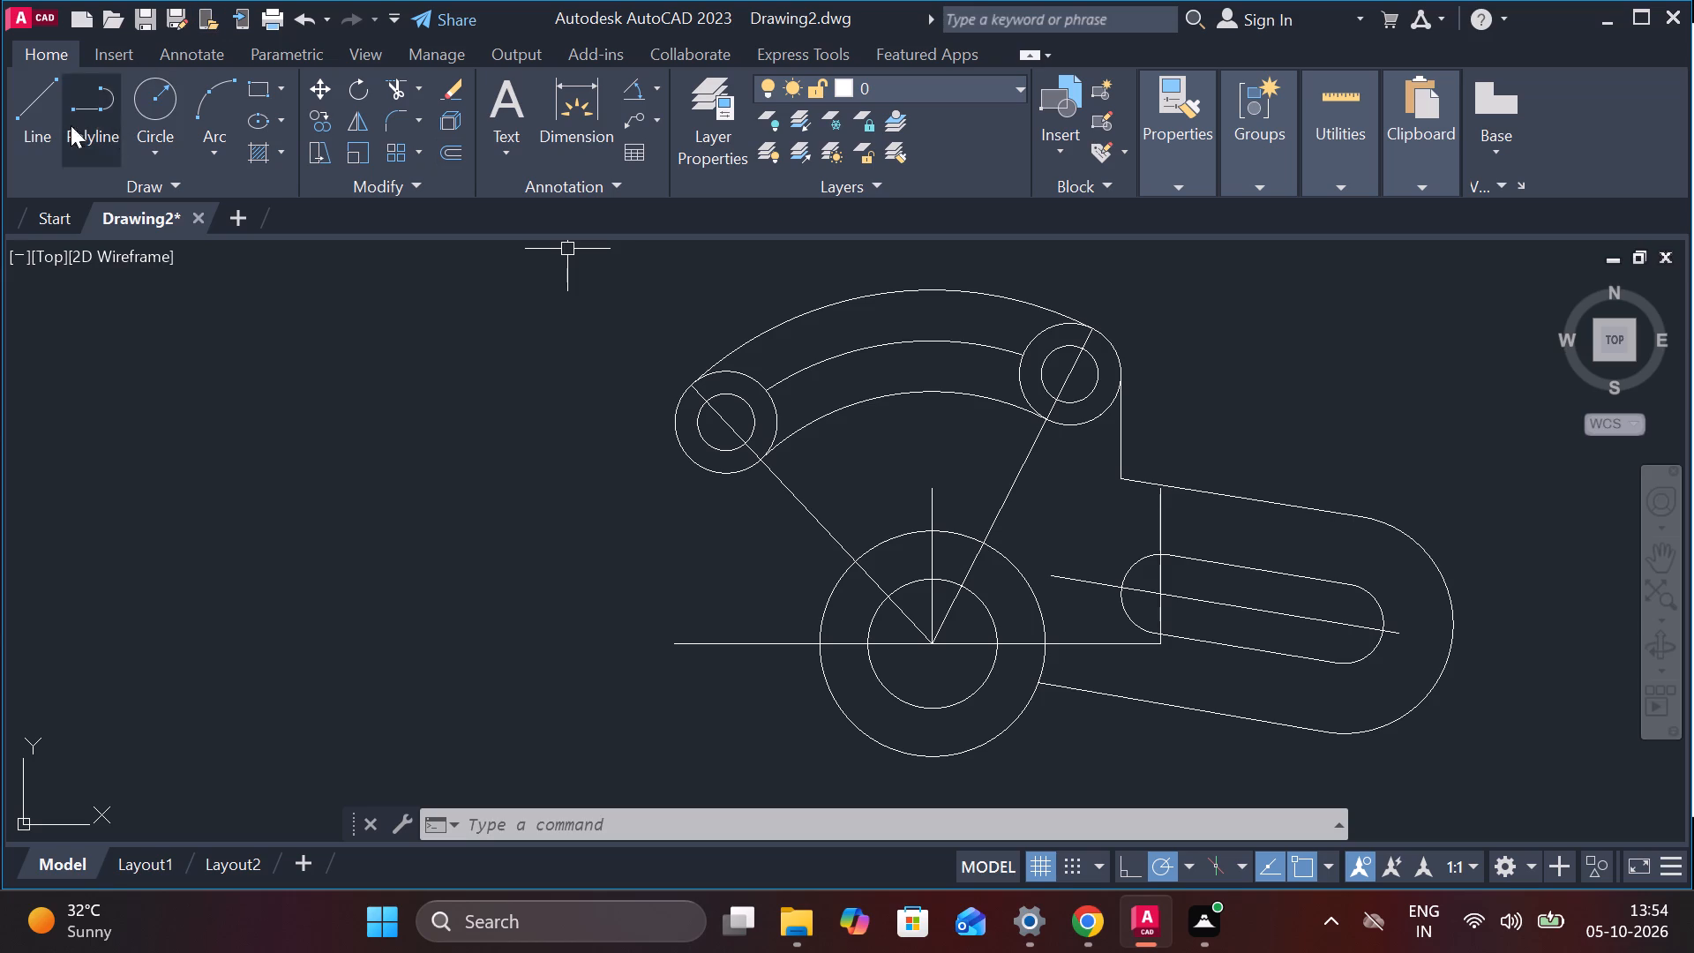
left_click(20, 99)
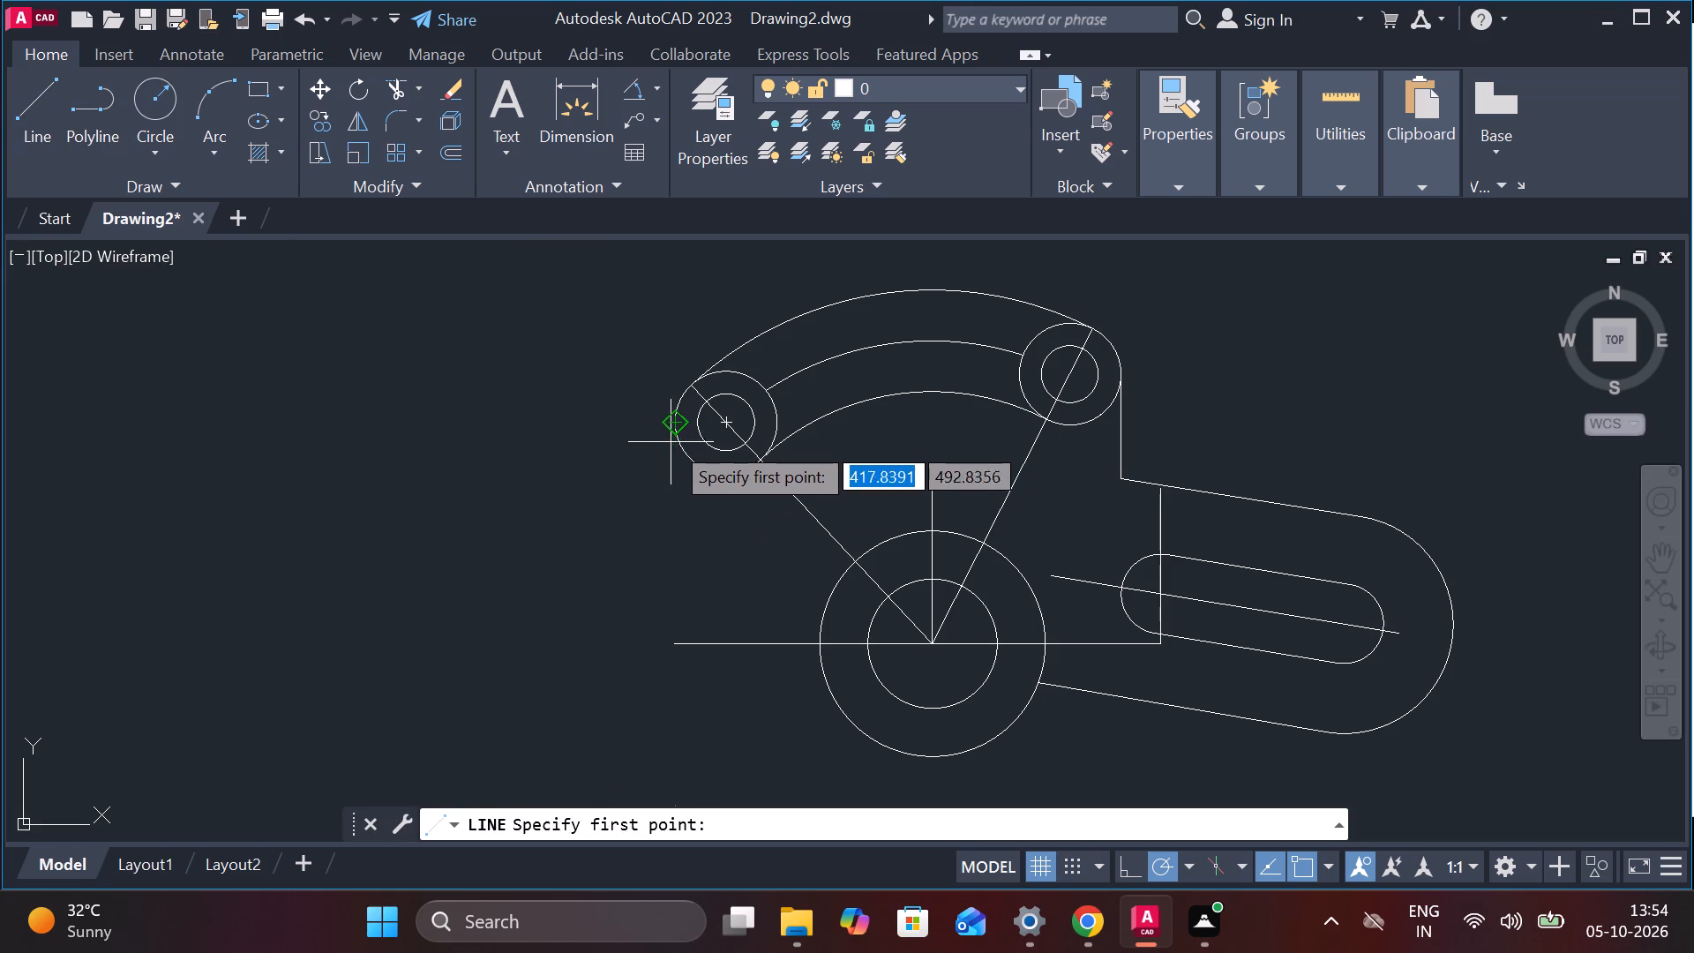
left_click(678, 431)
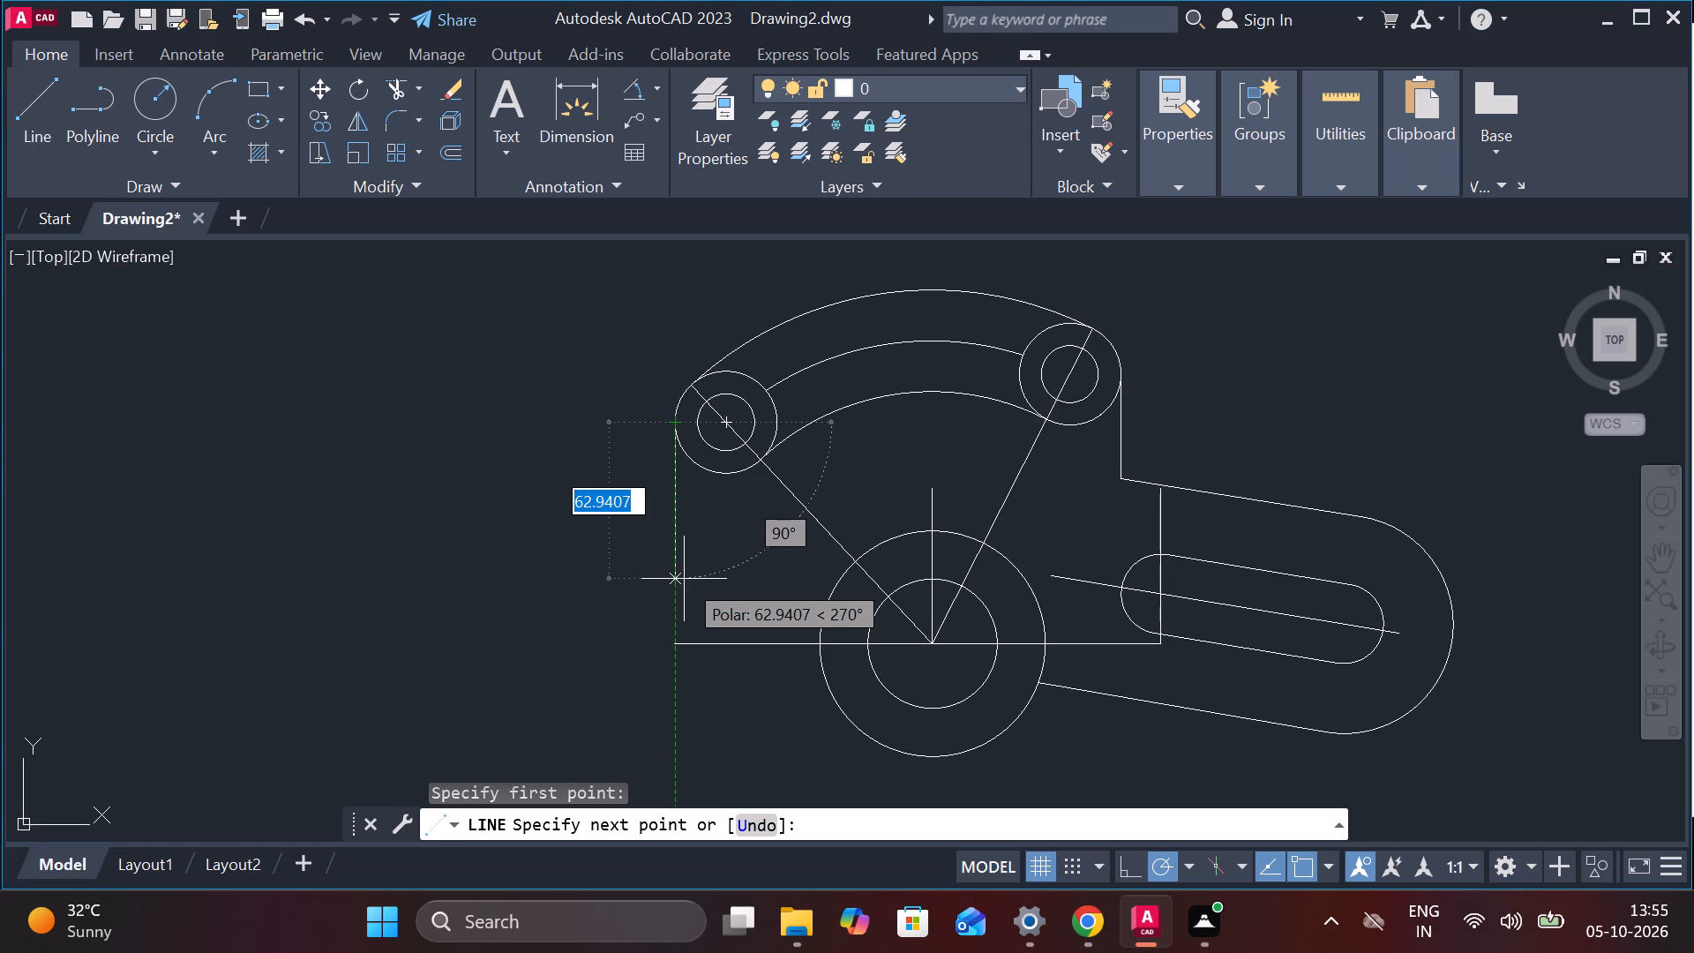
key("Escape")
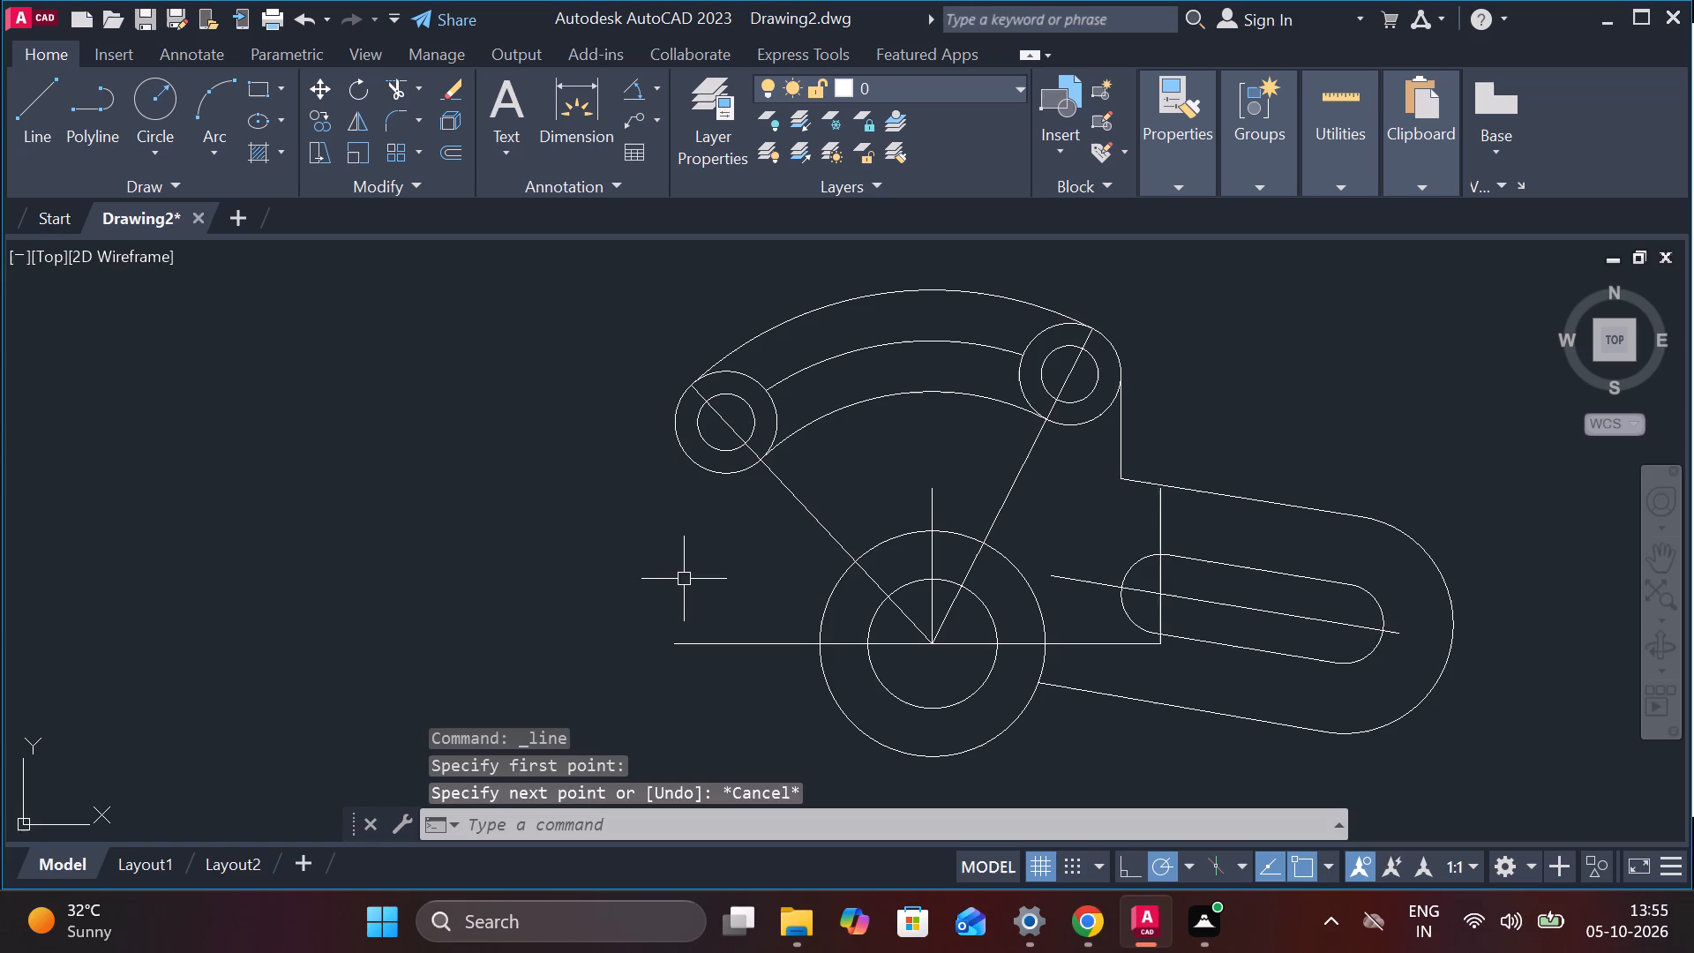
Offset the horizontal centerline upward by 42.
left_click(762, 642)
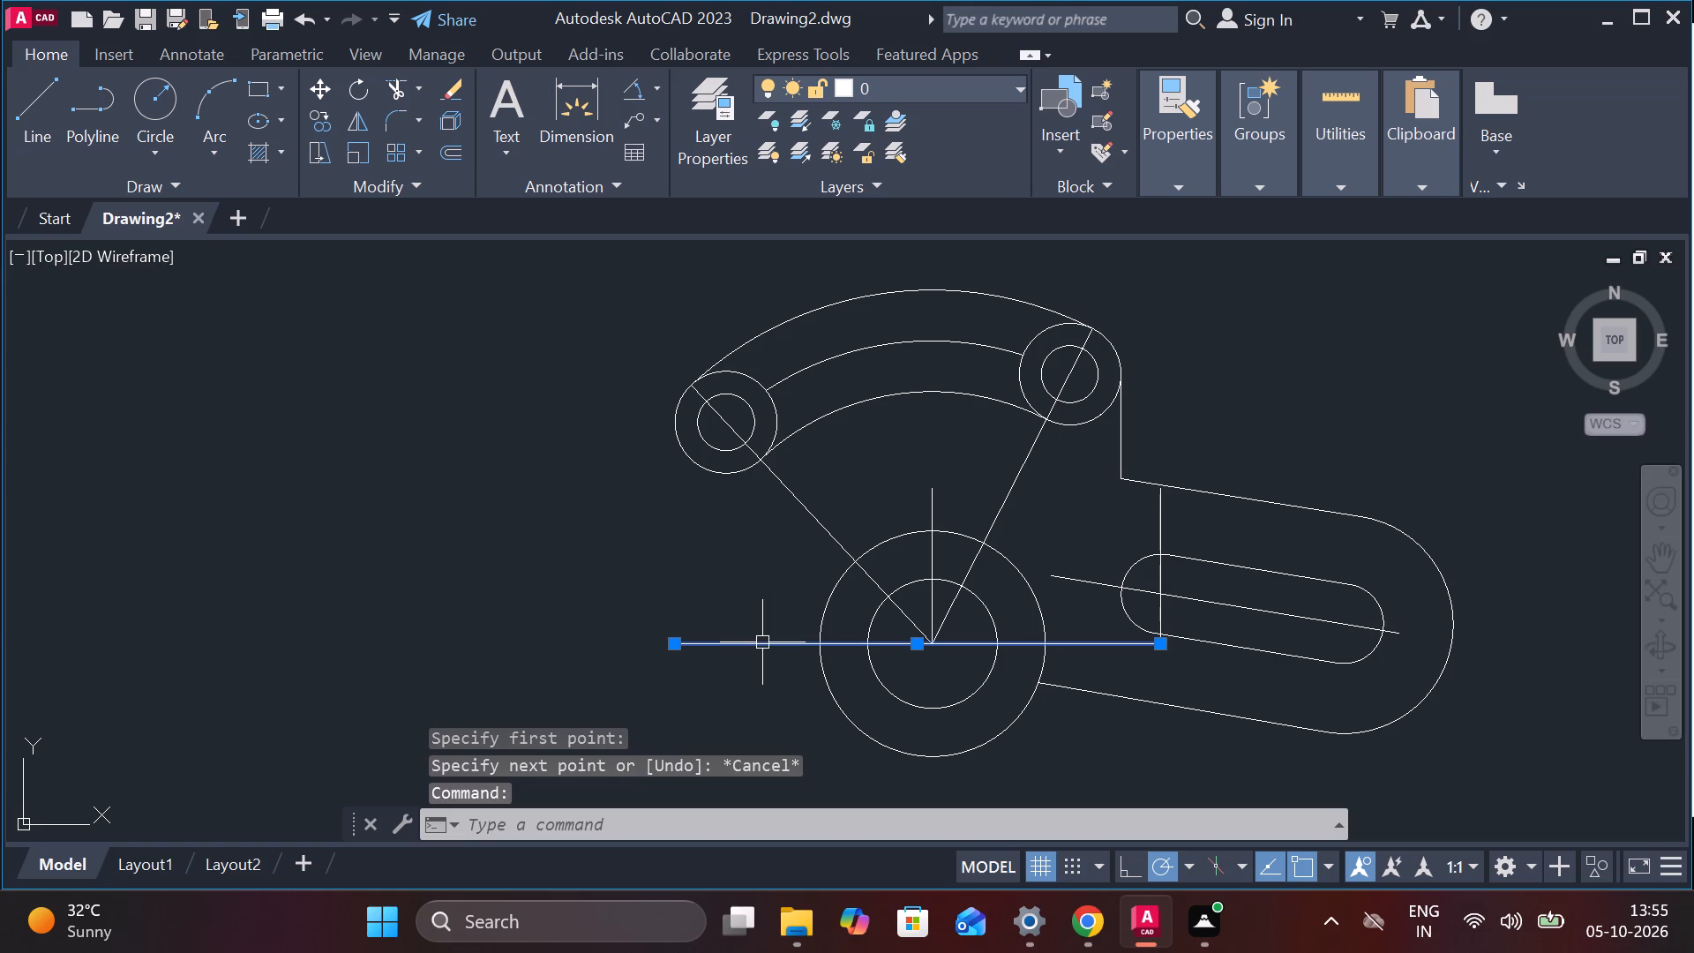
key("o")
key("Return")
key("Return")
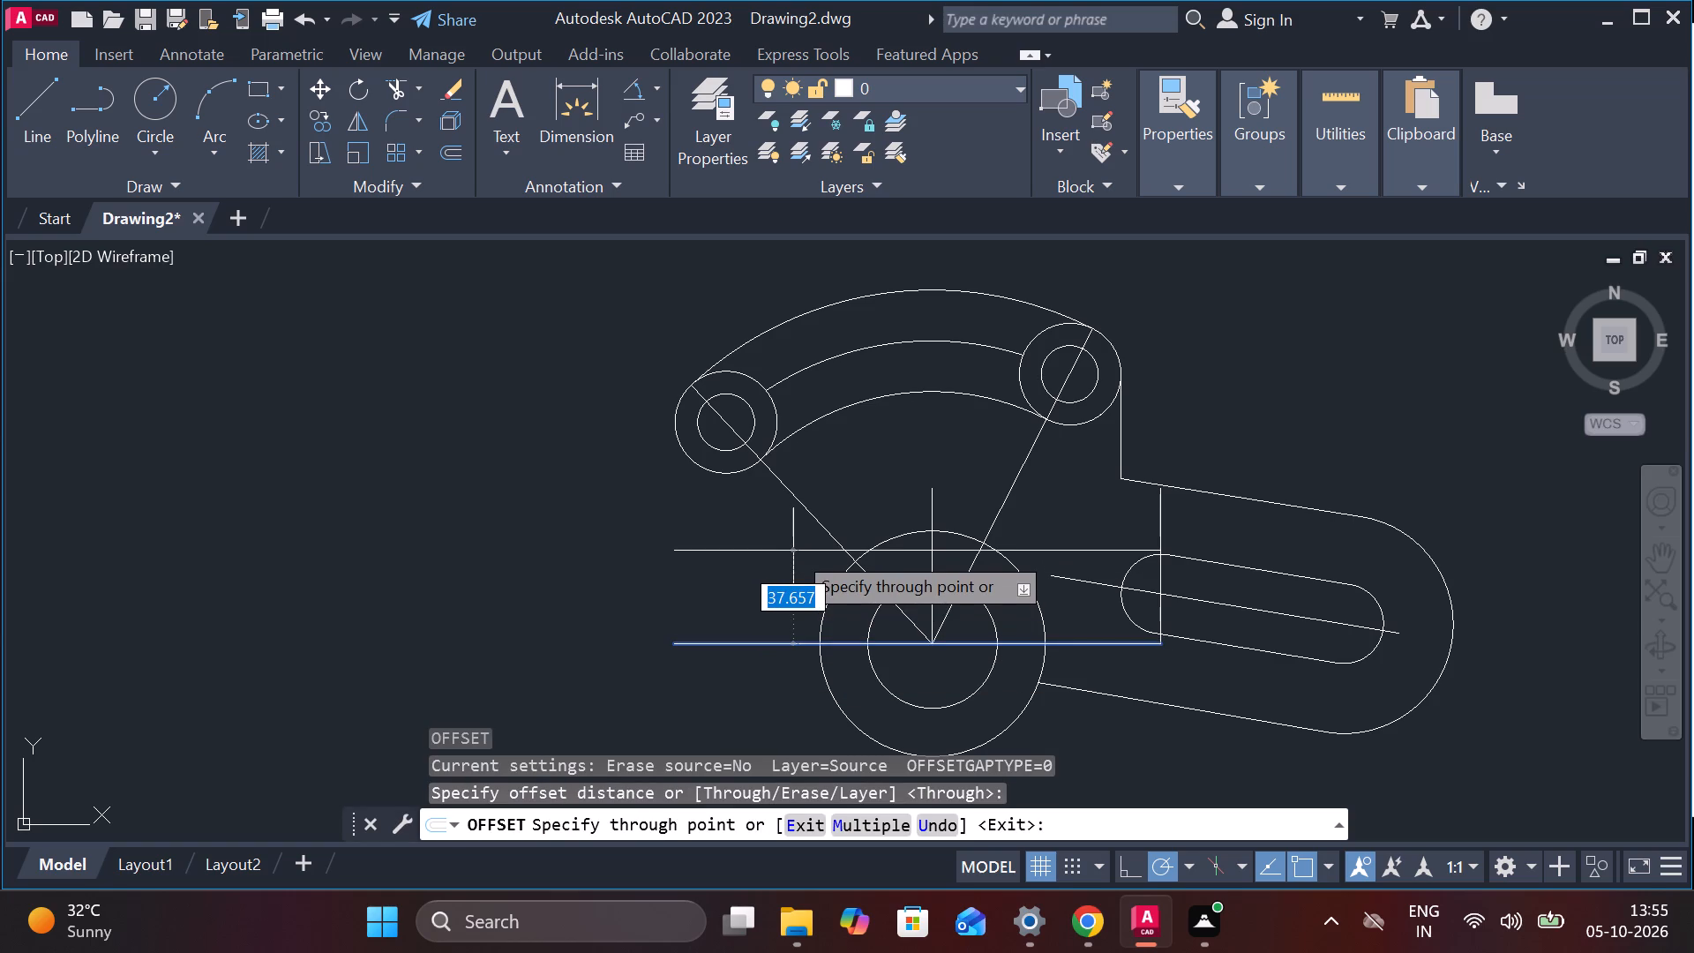
type("42")
key("Return")
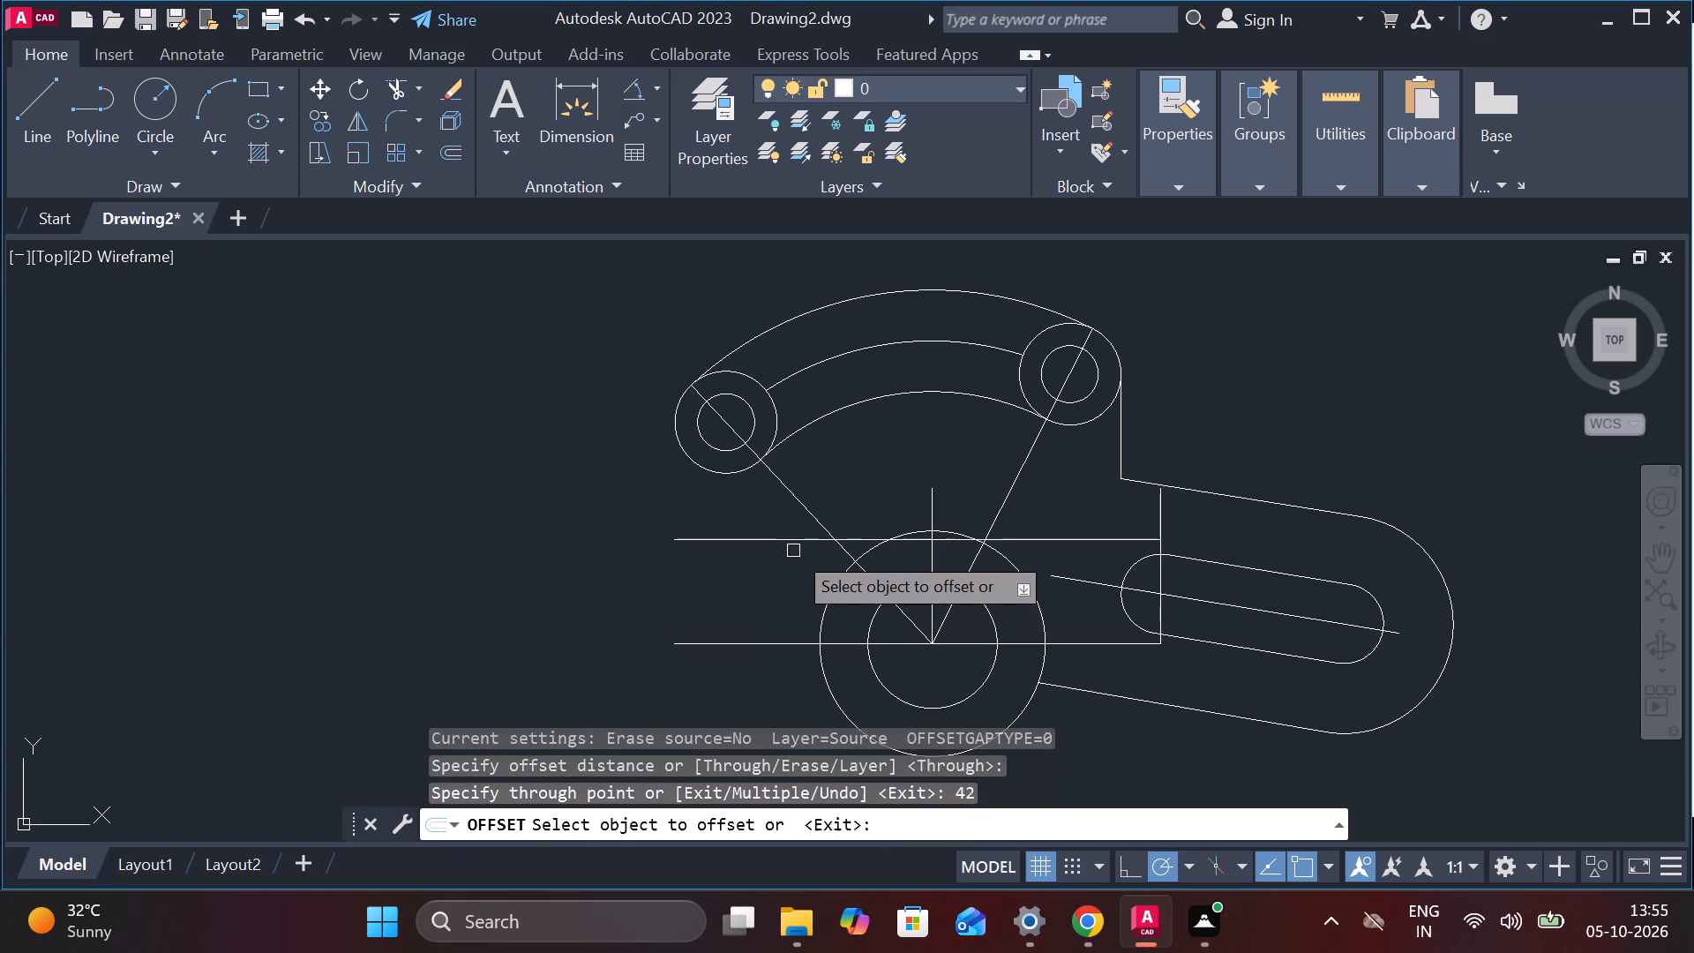
key("Escape")
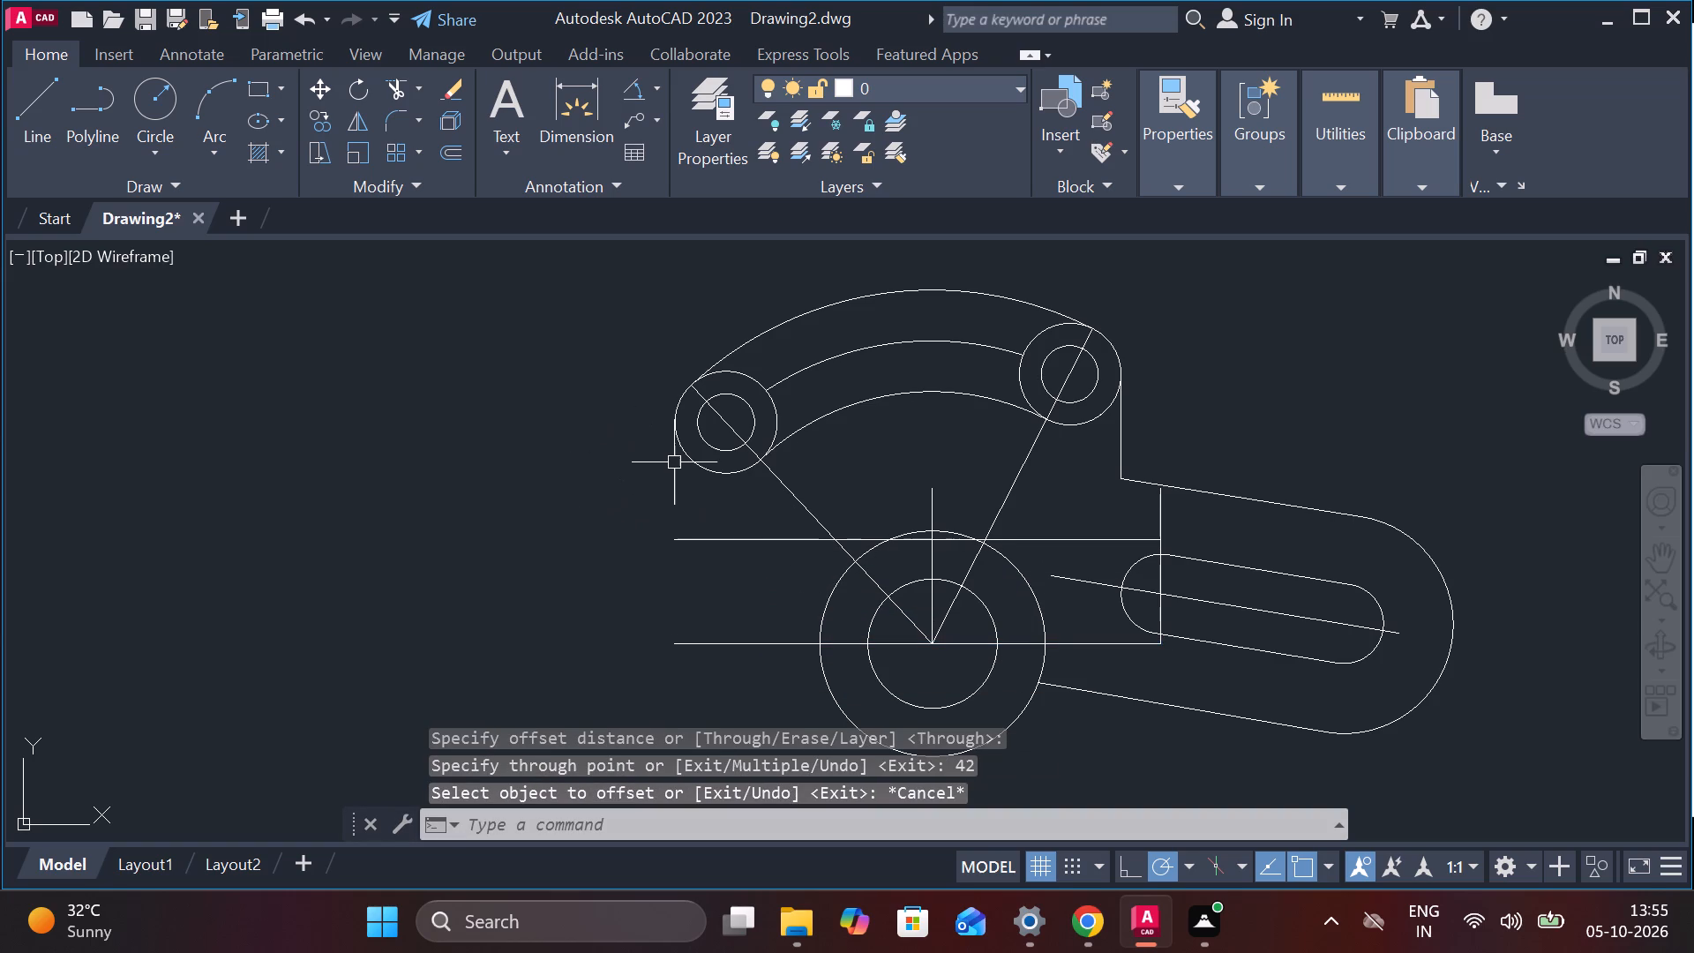
Draw a vertical line from the left quadrant of the left 41 diameter circle down past the offset line.
key("l")
key("Return")
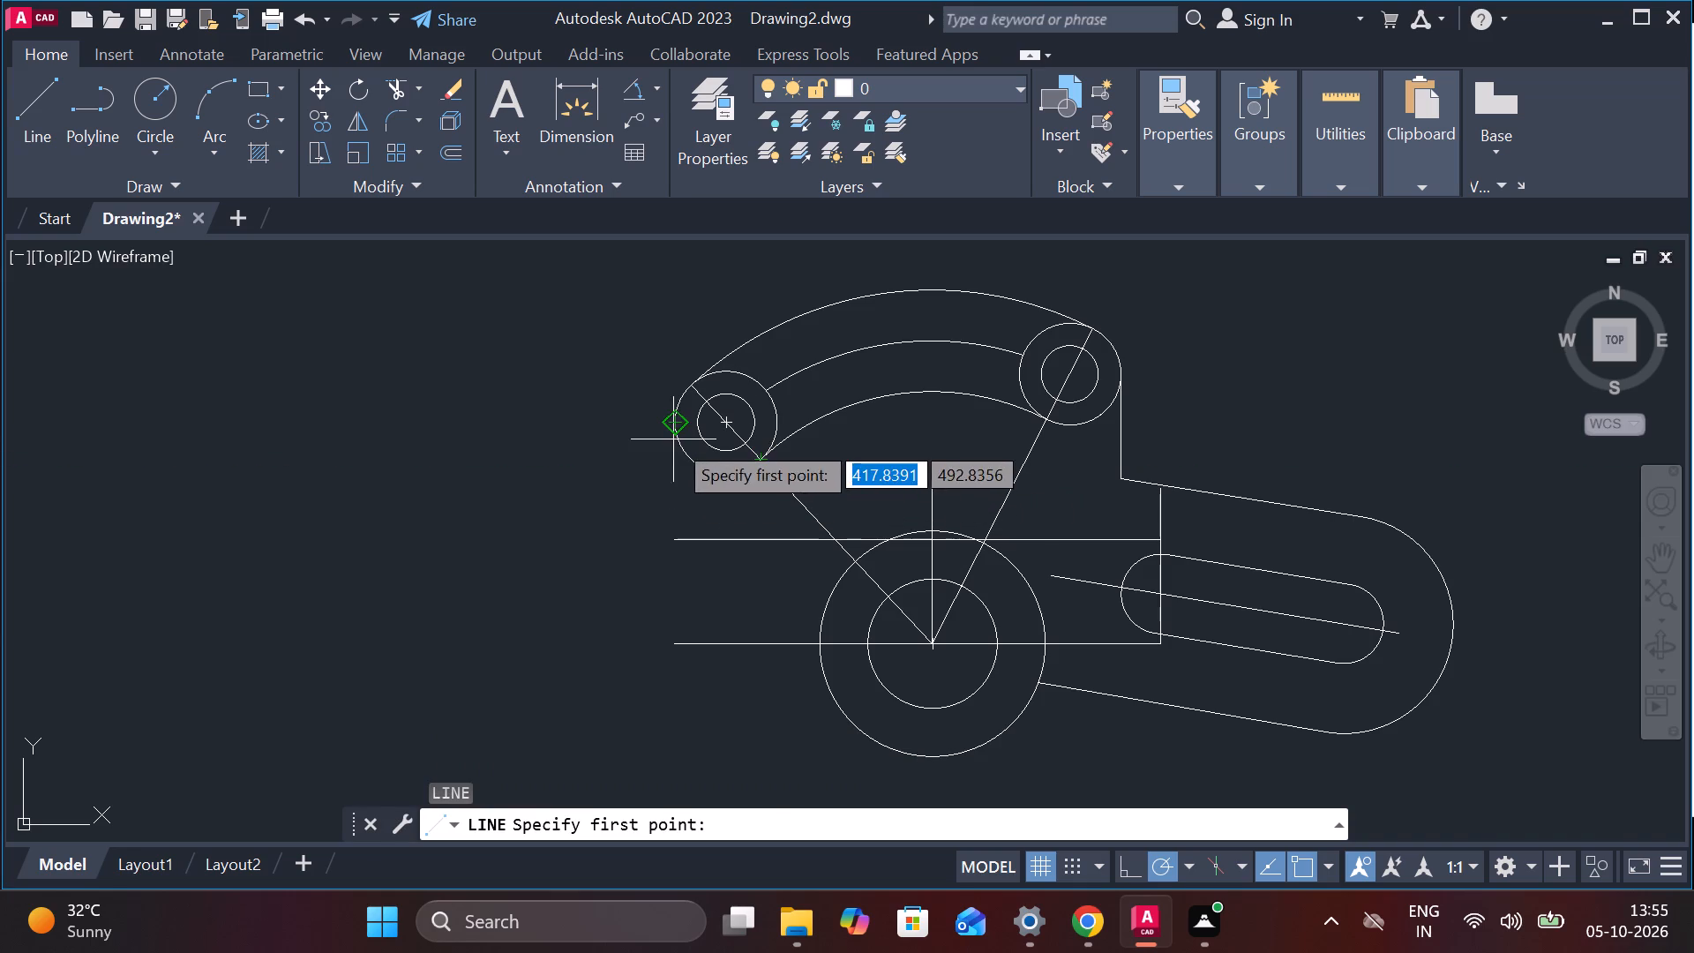
left_click(673, 439)
scroll(682, 546, "up", 4)
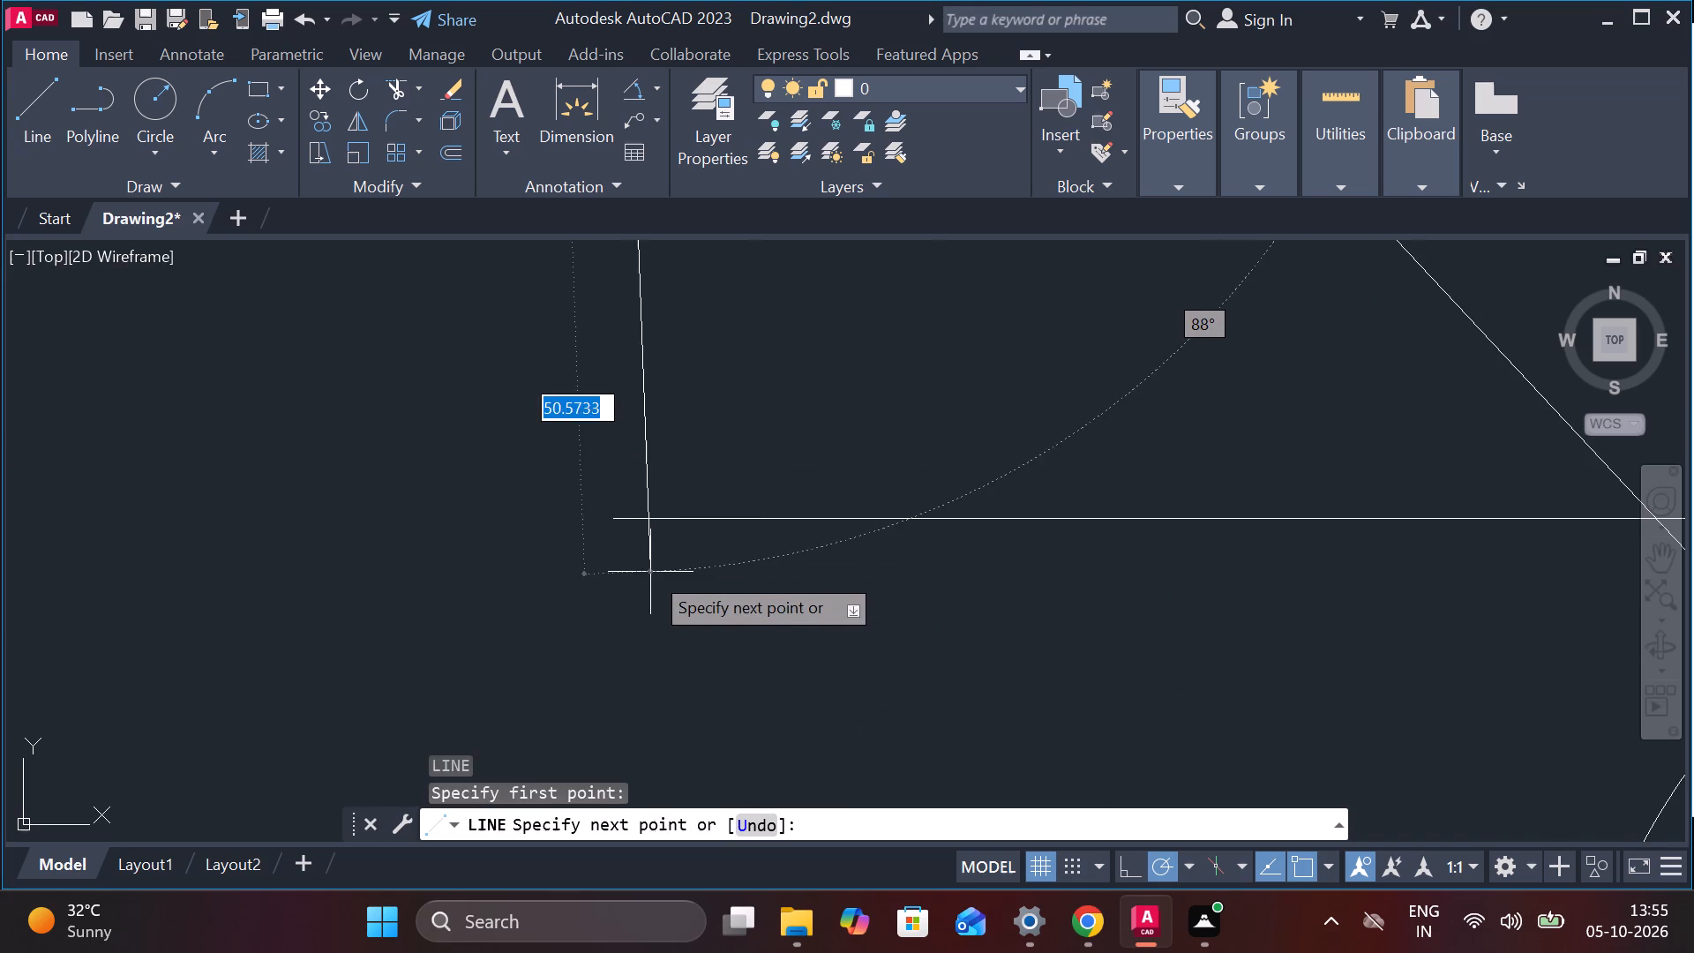
left_click(618, 585)
key("Escape")
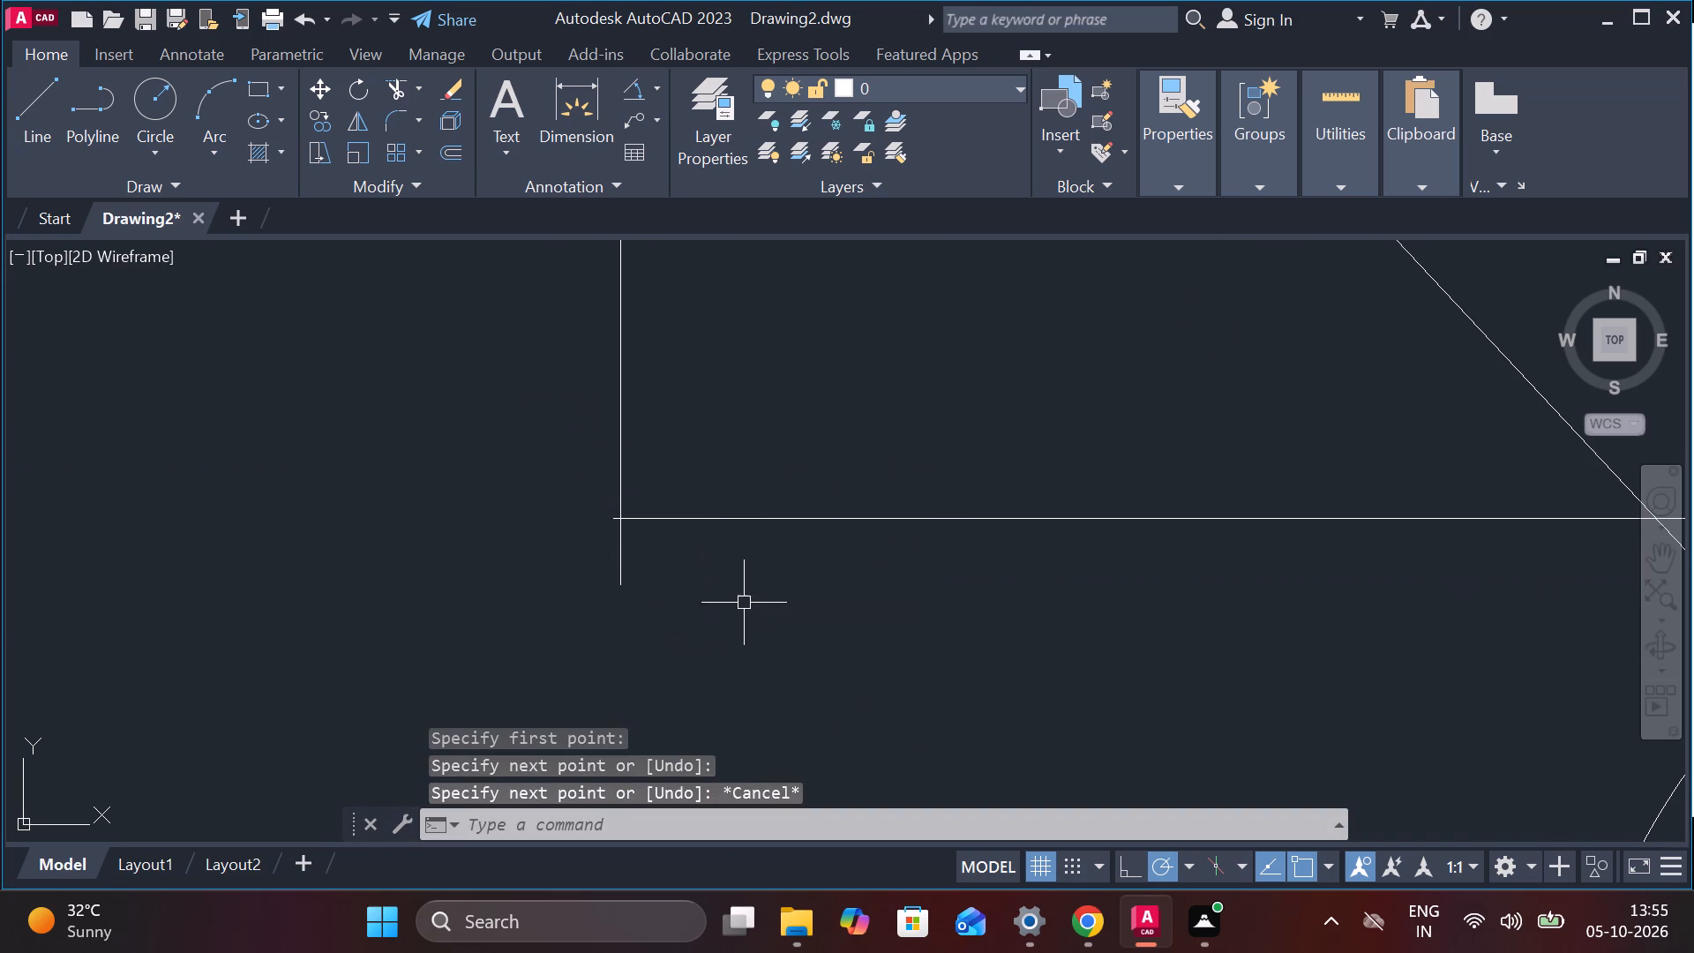
Trim the vertical line's end below the offset line and the offset line's stub beyond the vertical line into a clean corner.
type("TR")
key("Return")
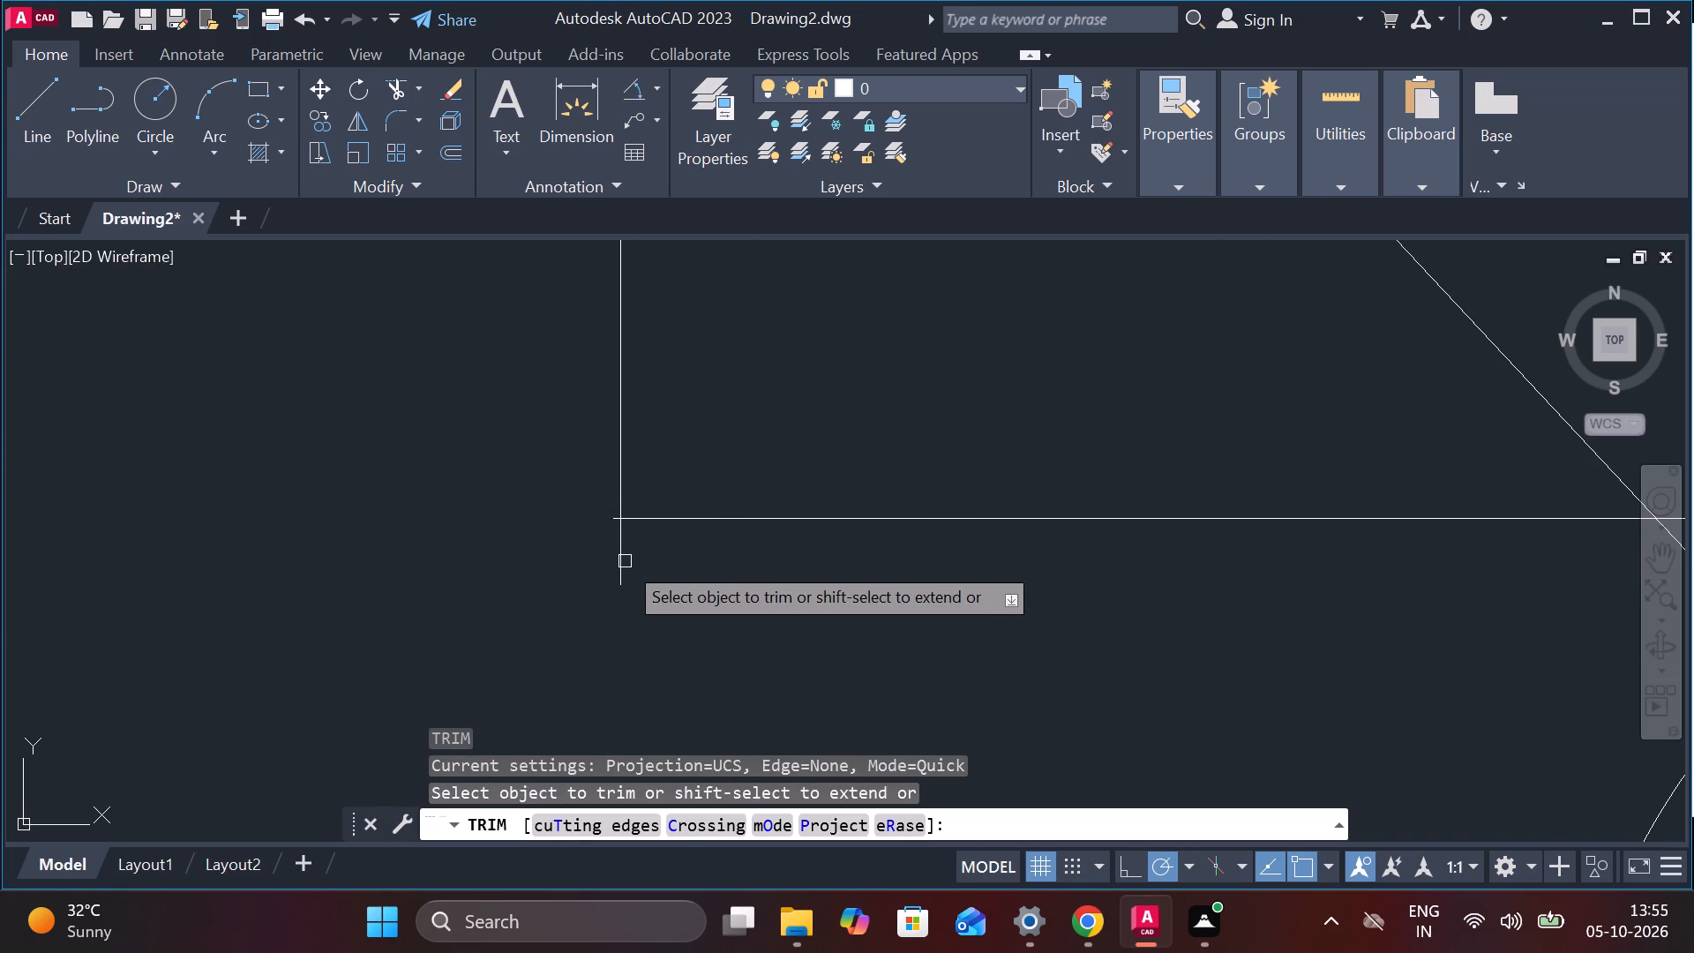
left_click(621, 558)
scroll(582, 519, "up", 3)
left_click(708, 514)
scroll(723, 514, "down", 2)
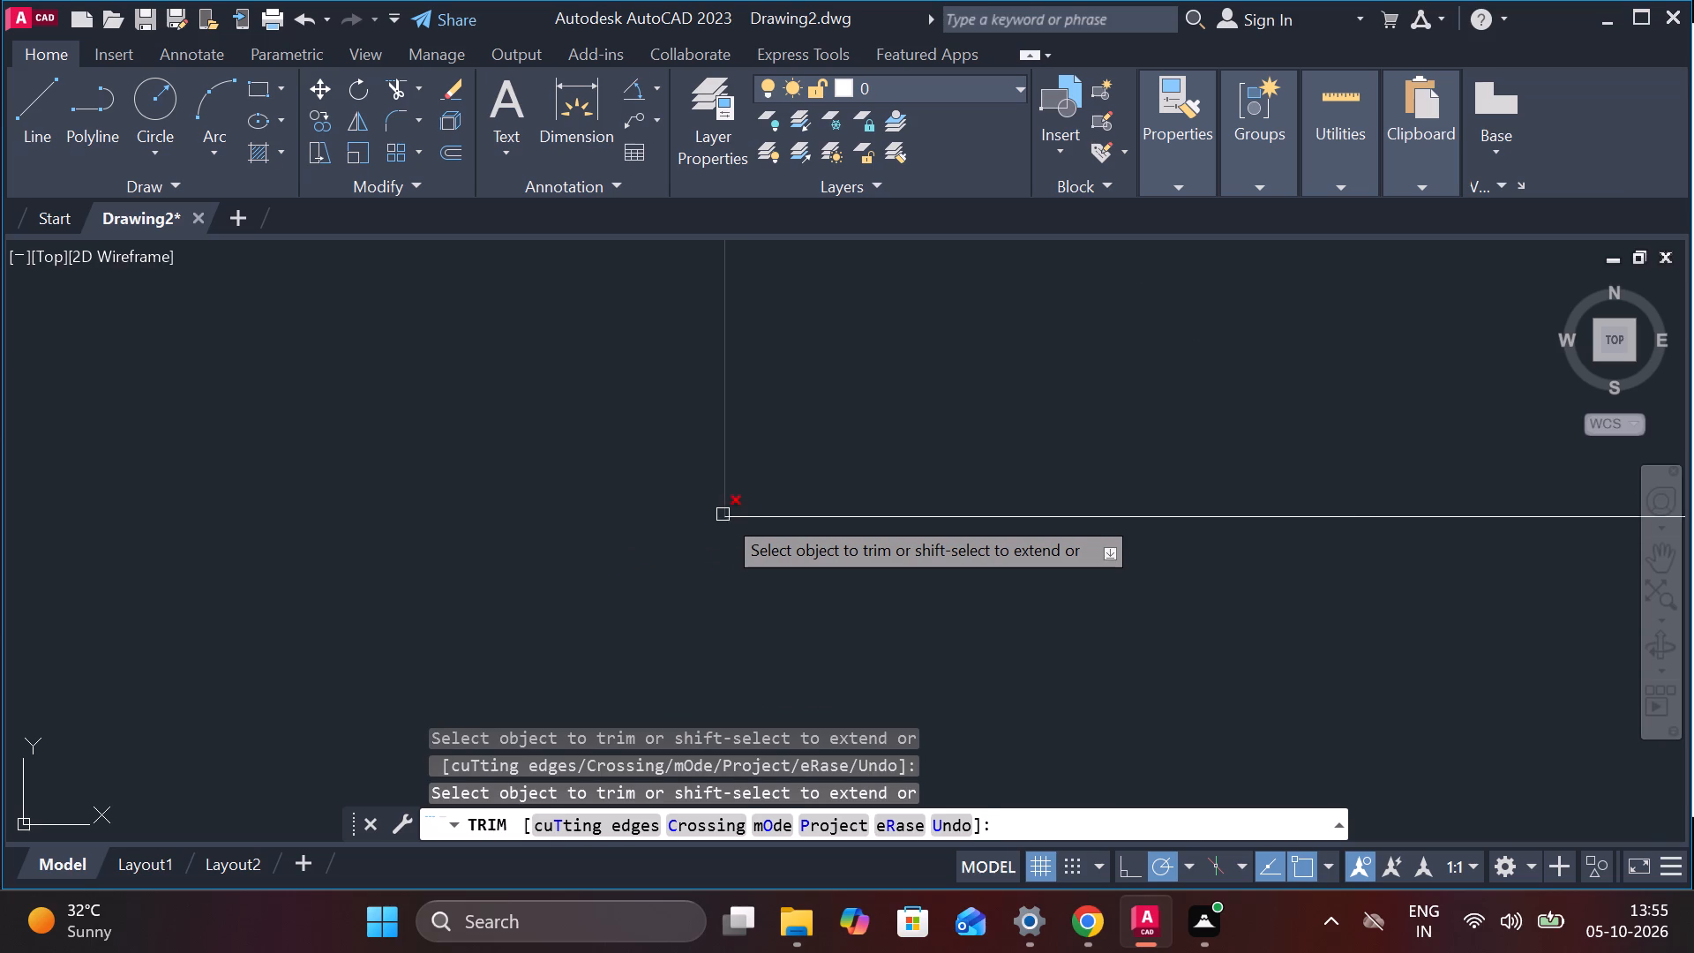
scroll(723, 514, "down", 2)
scroll(821, 512, "down", 2)
middle_click_drag(825, 556, 780, 556)
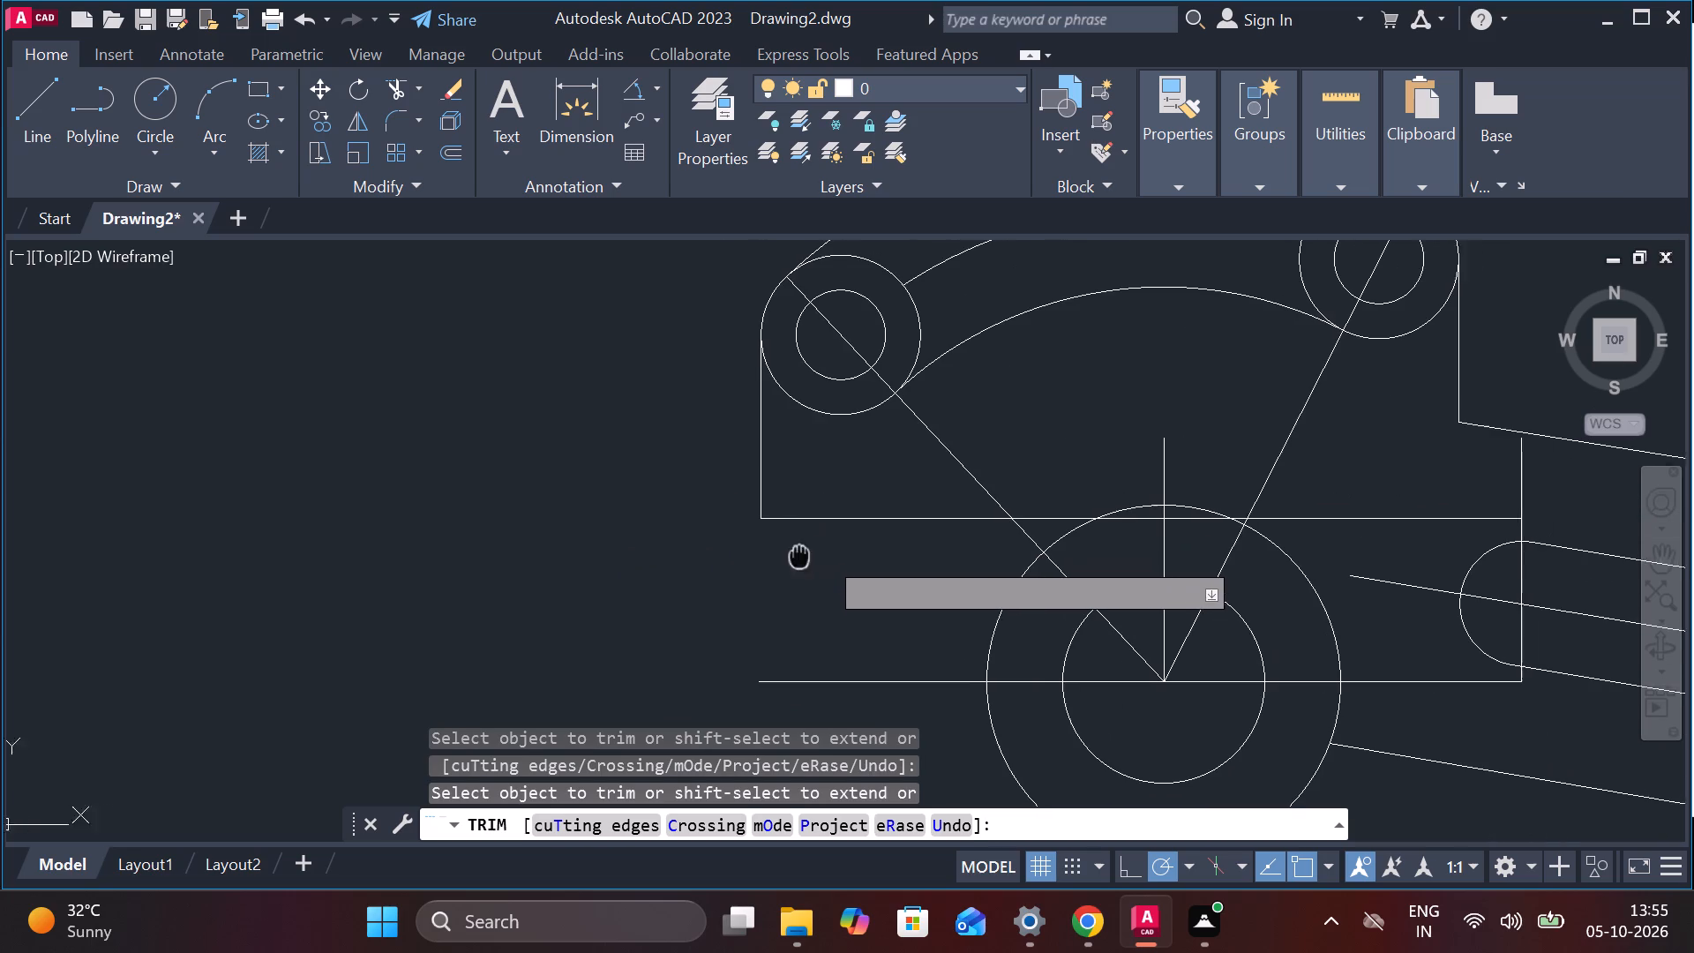
middle_click_drag(780, 556, 597, 556)
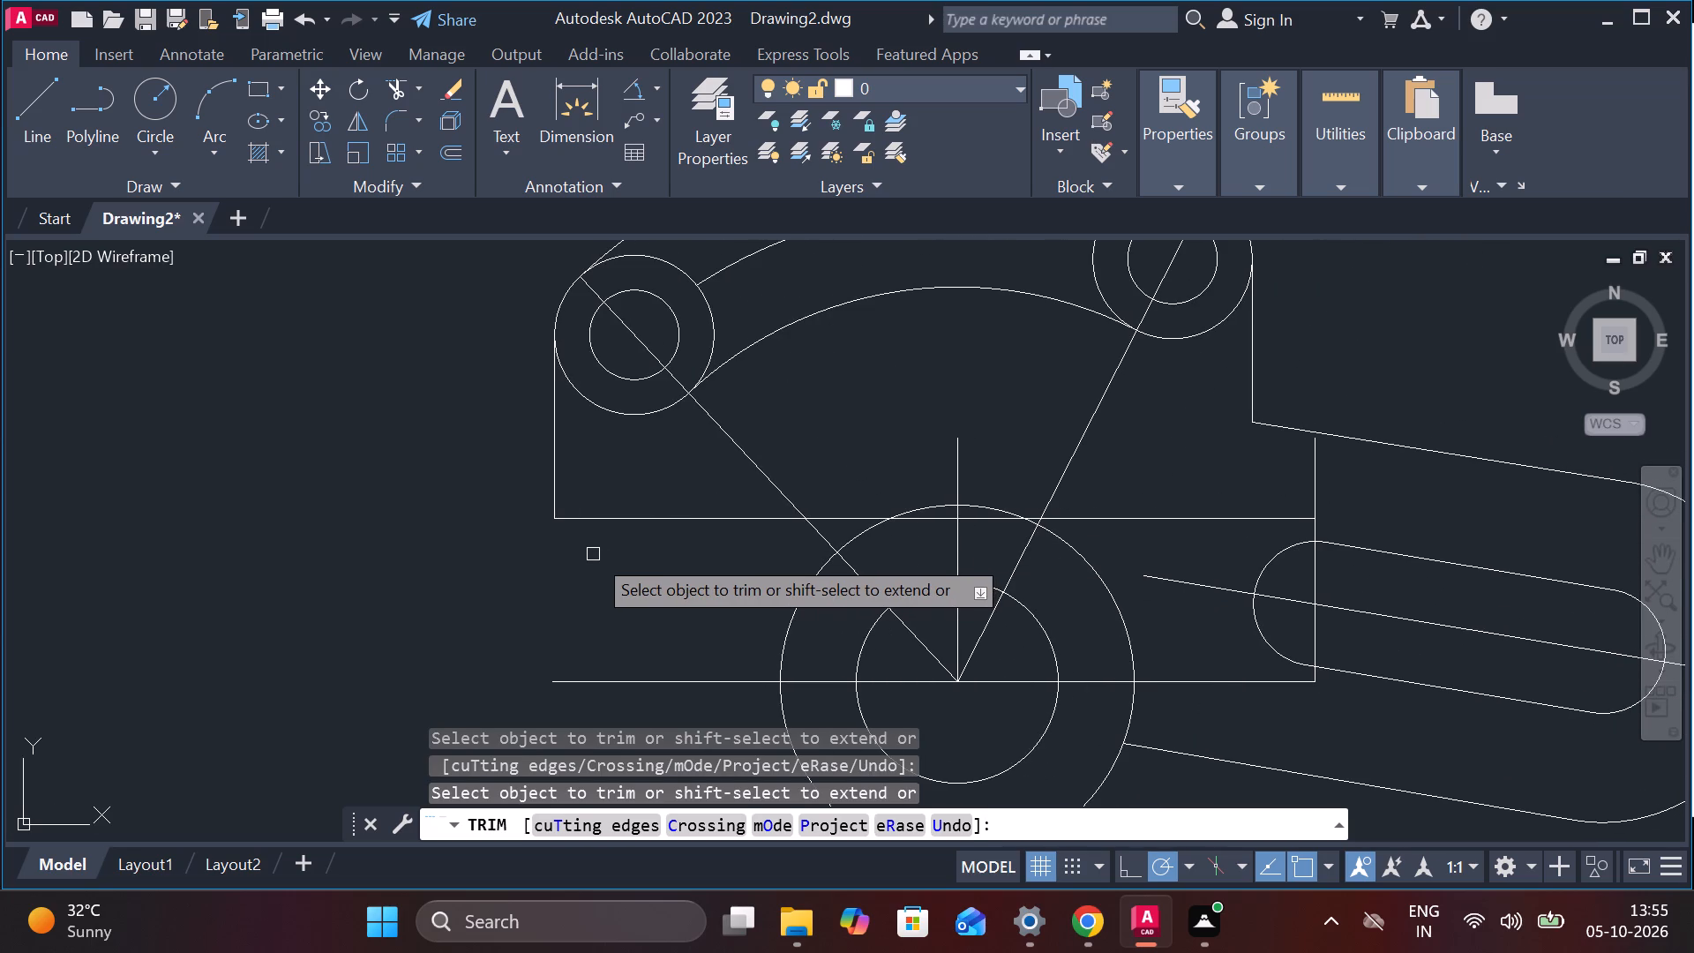
key("Escape")
Erase the horizontal offset line above the centerline.
left_click(693, 522)
key("e")
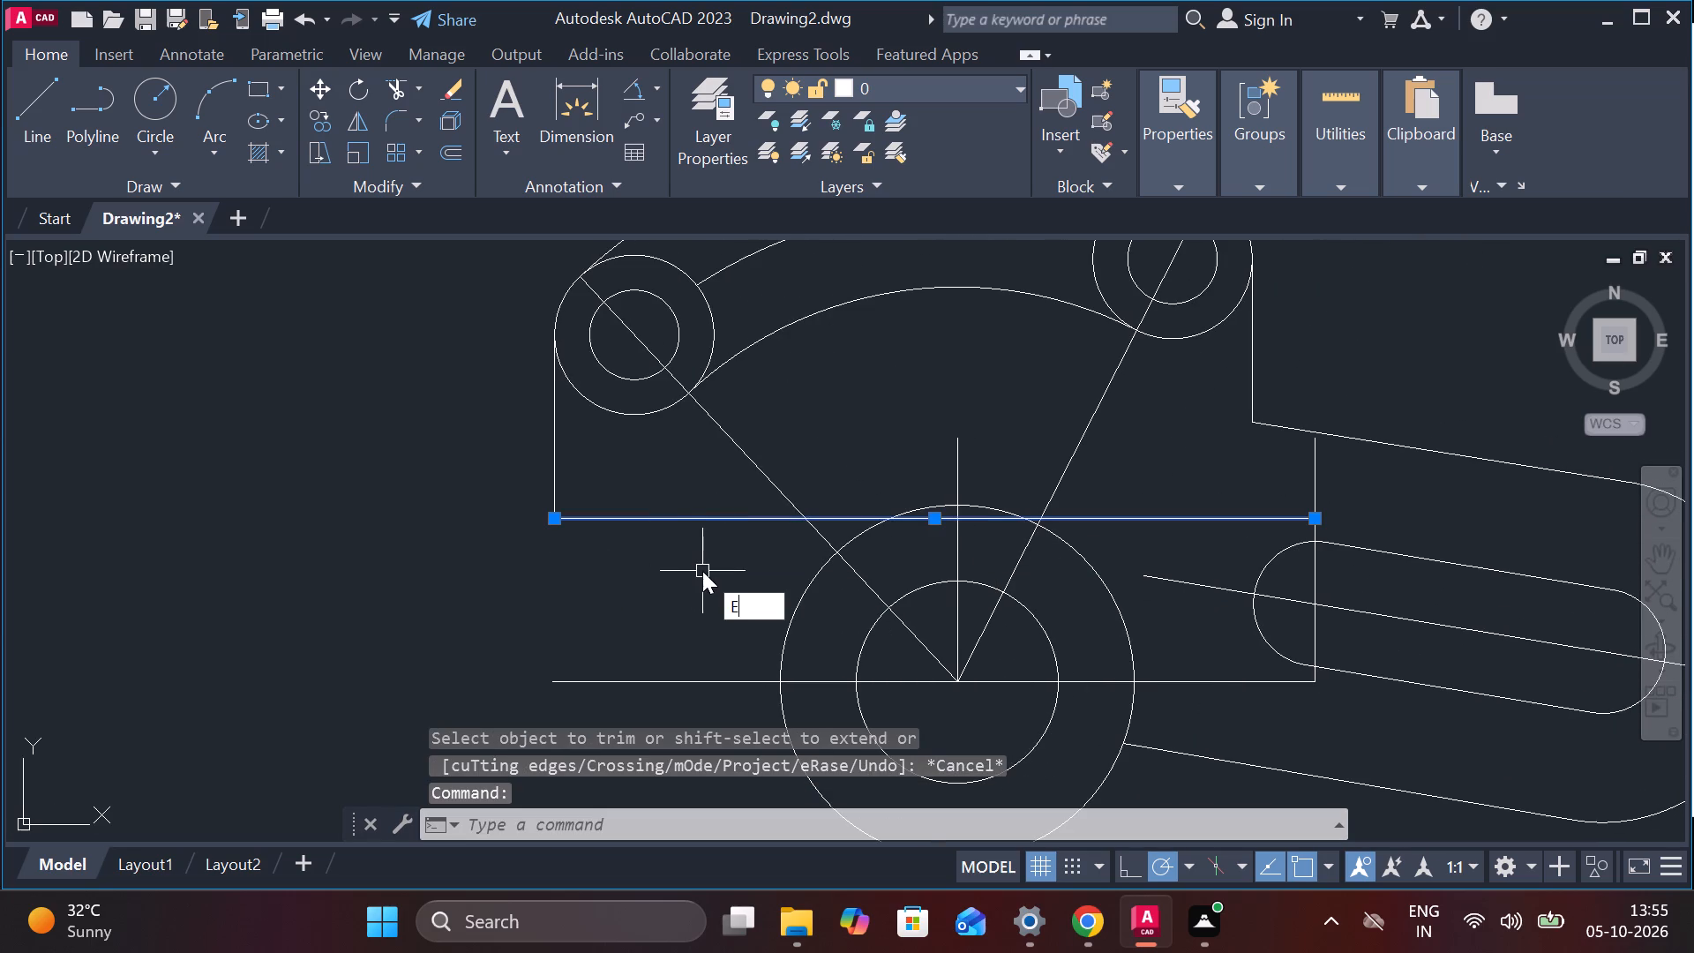
key("Return")
Draw a 35 long horizontal line inward from the vertical line's lower end, continuing vertically down past the horizontal centerline.
key("l")
key("Return")
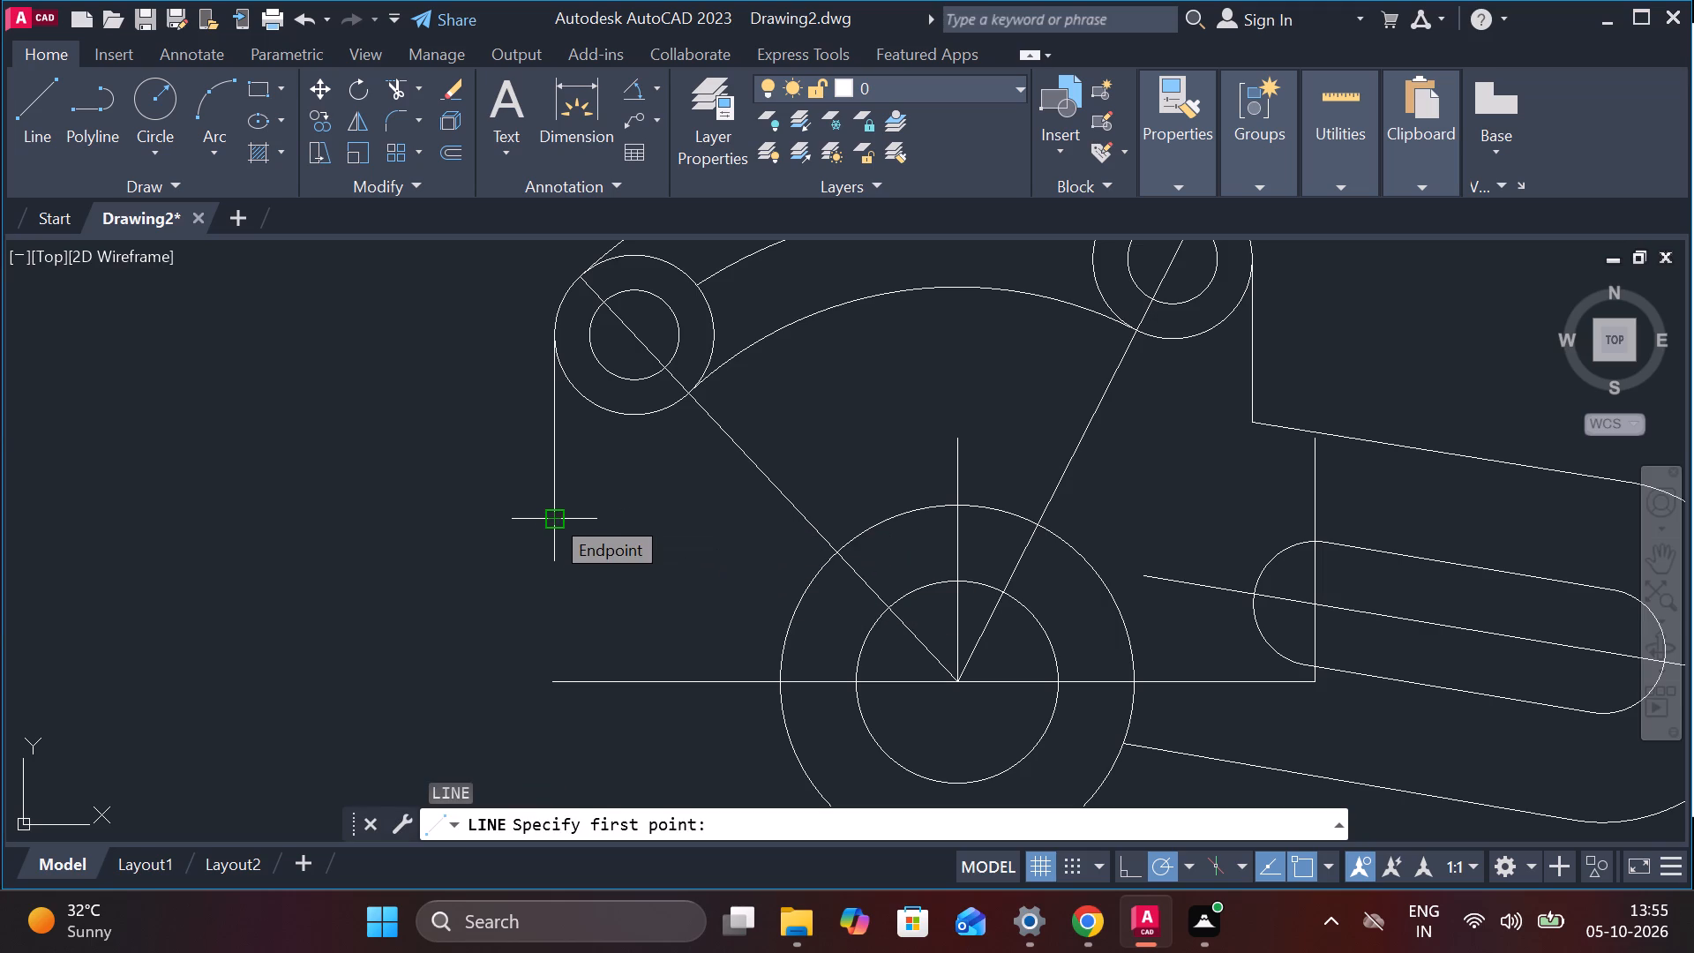
scroll(546, 507, "up", 2)
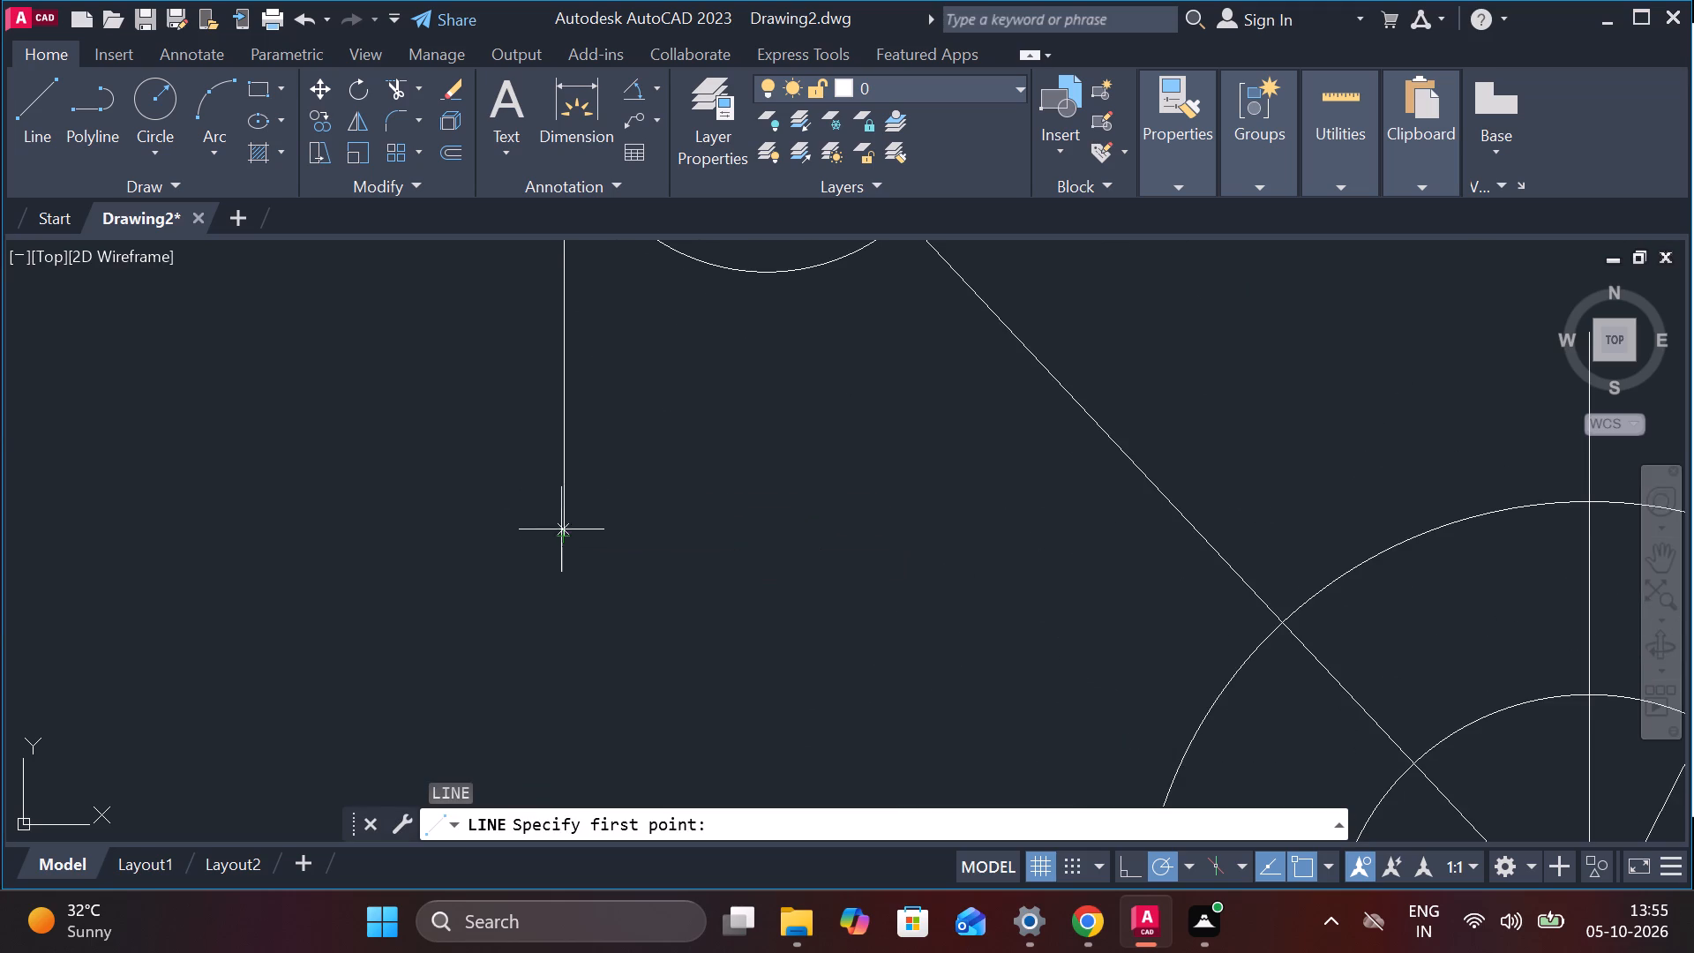
left_click(560, 529)
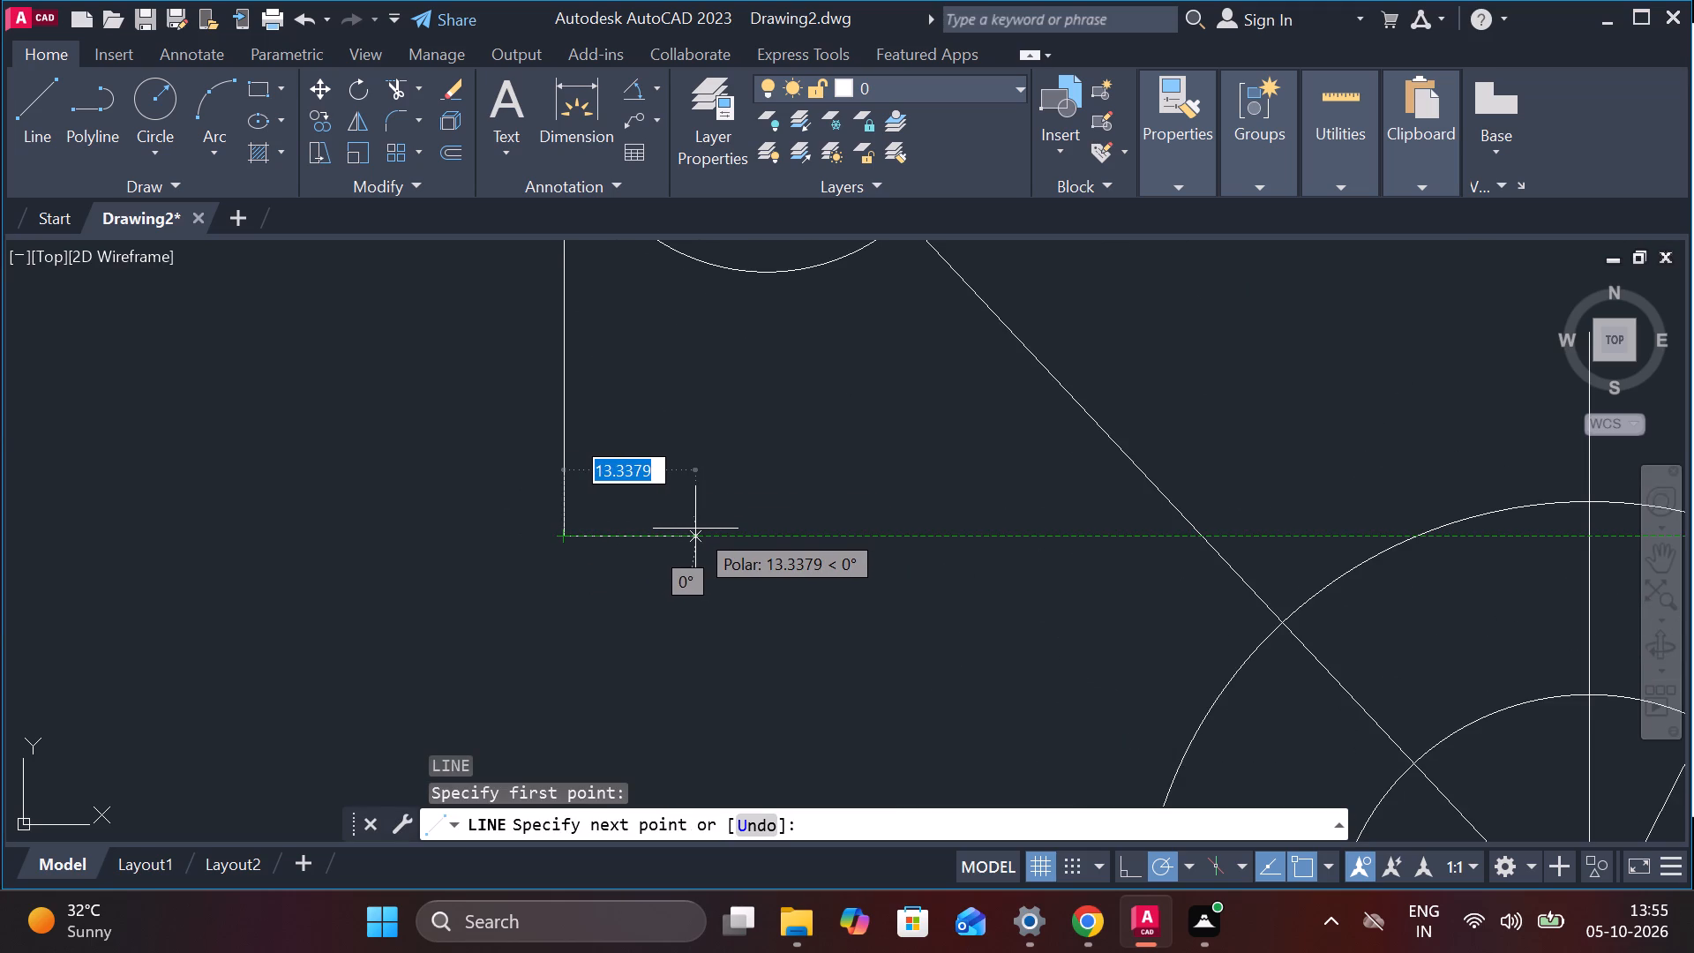
type("35")
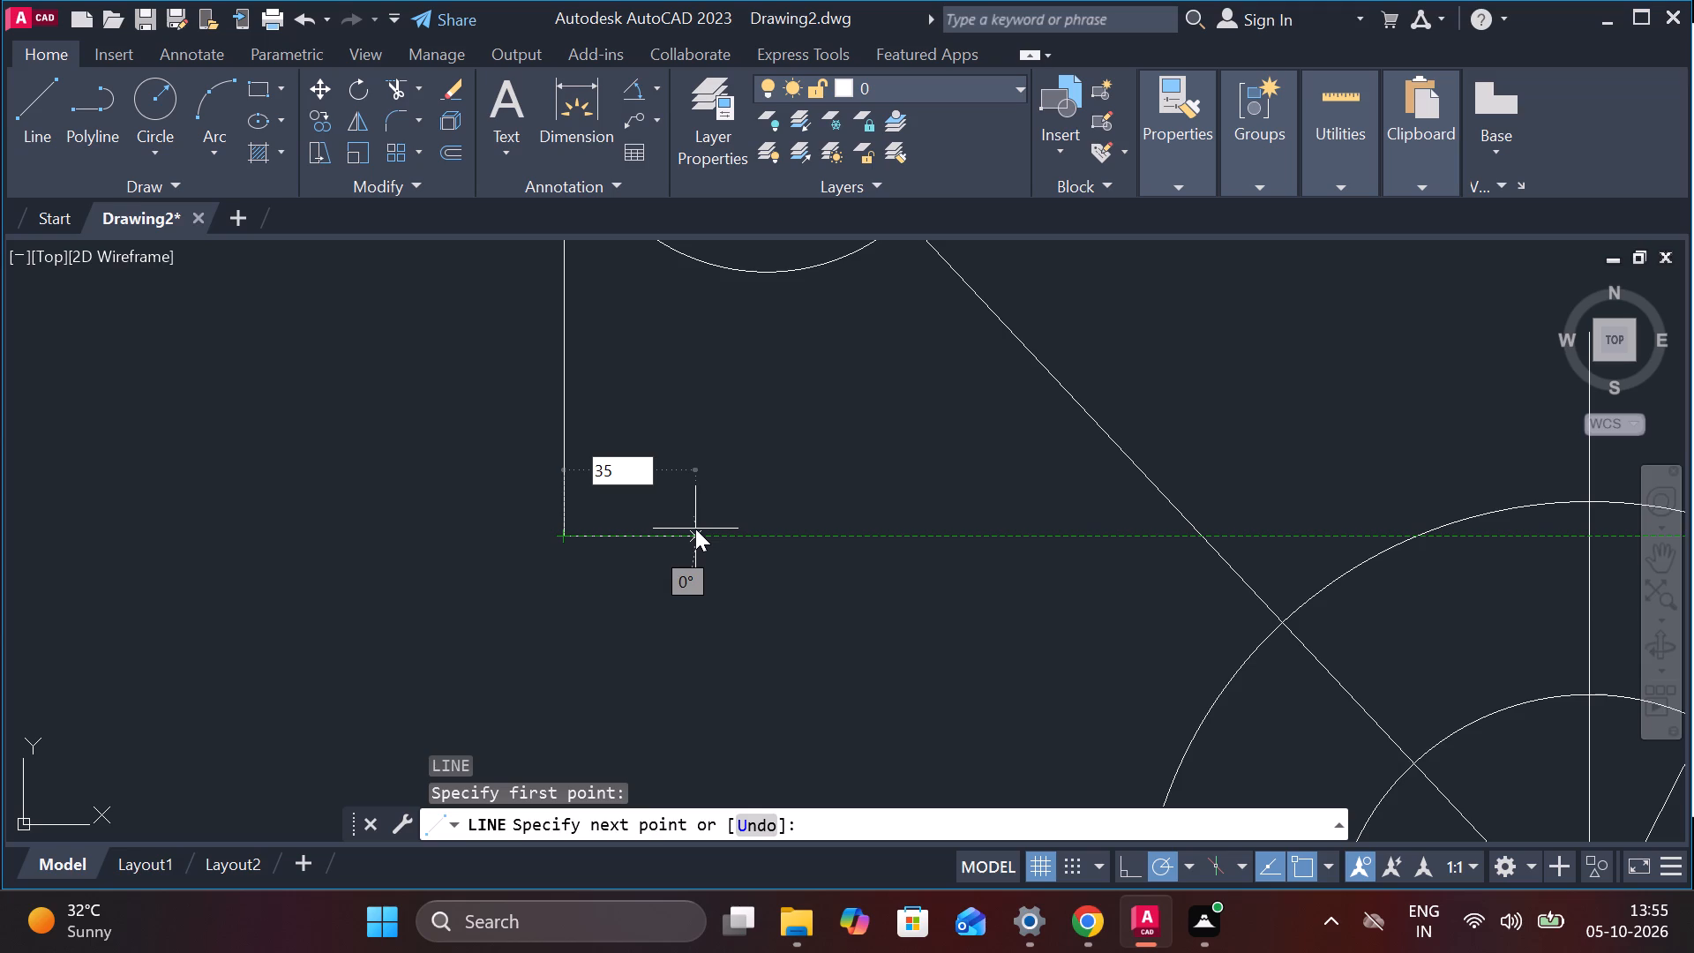
key("Return")
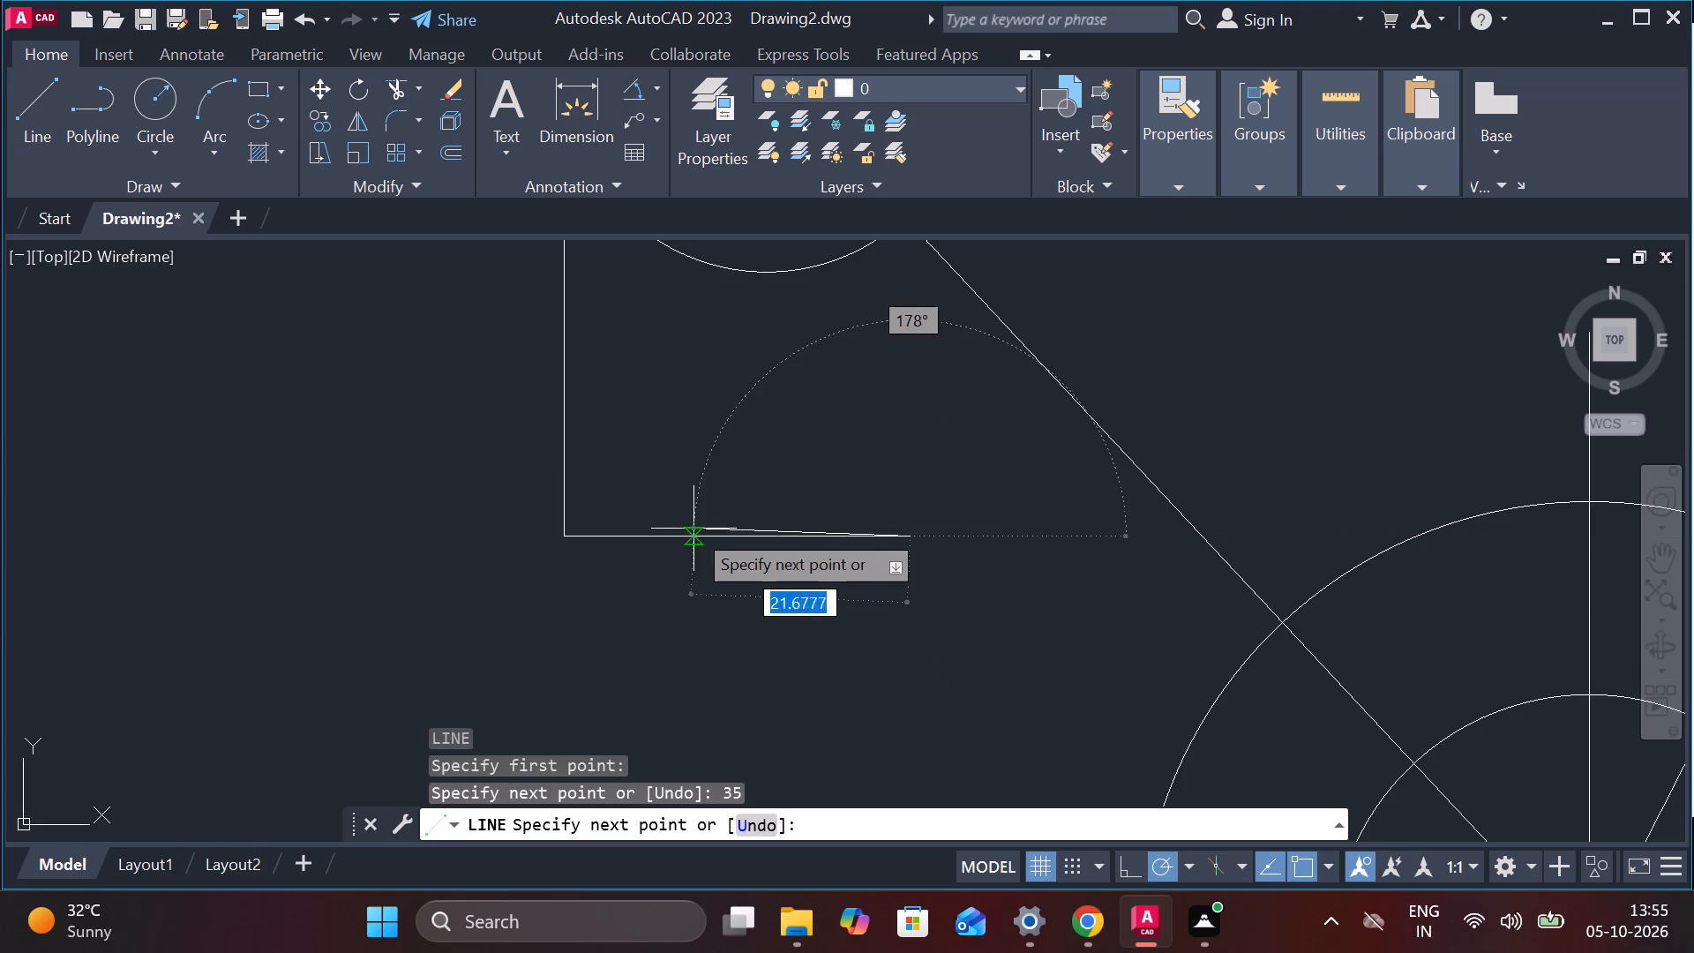
scroll(821, 574, "down", 2)
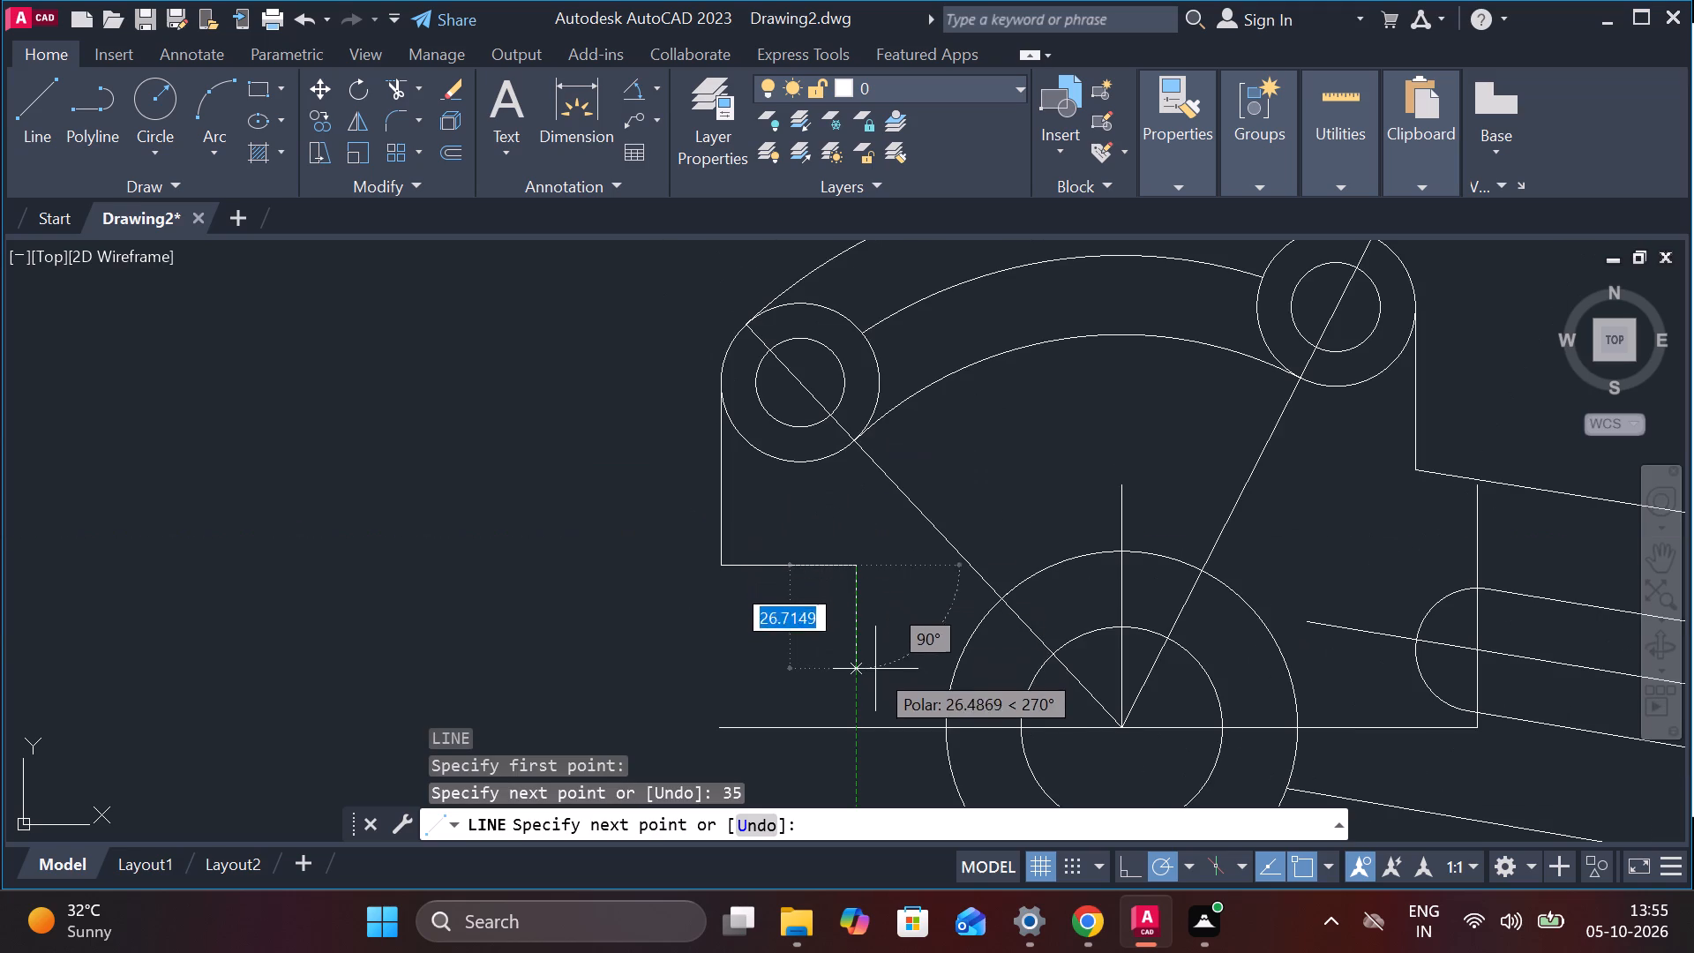
middle_click_drag(871, 657, 848, 502)
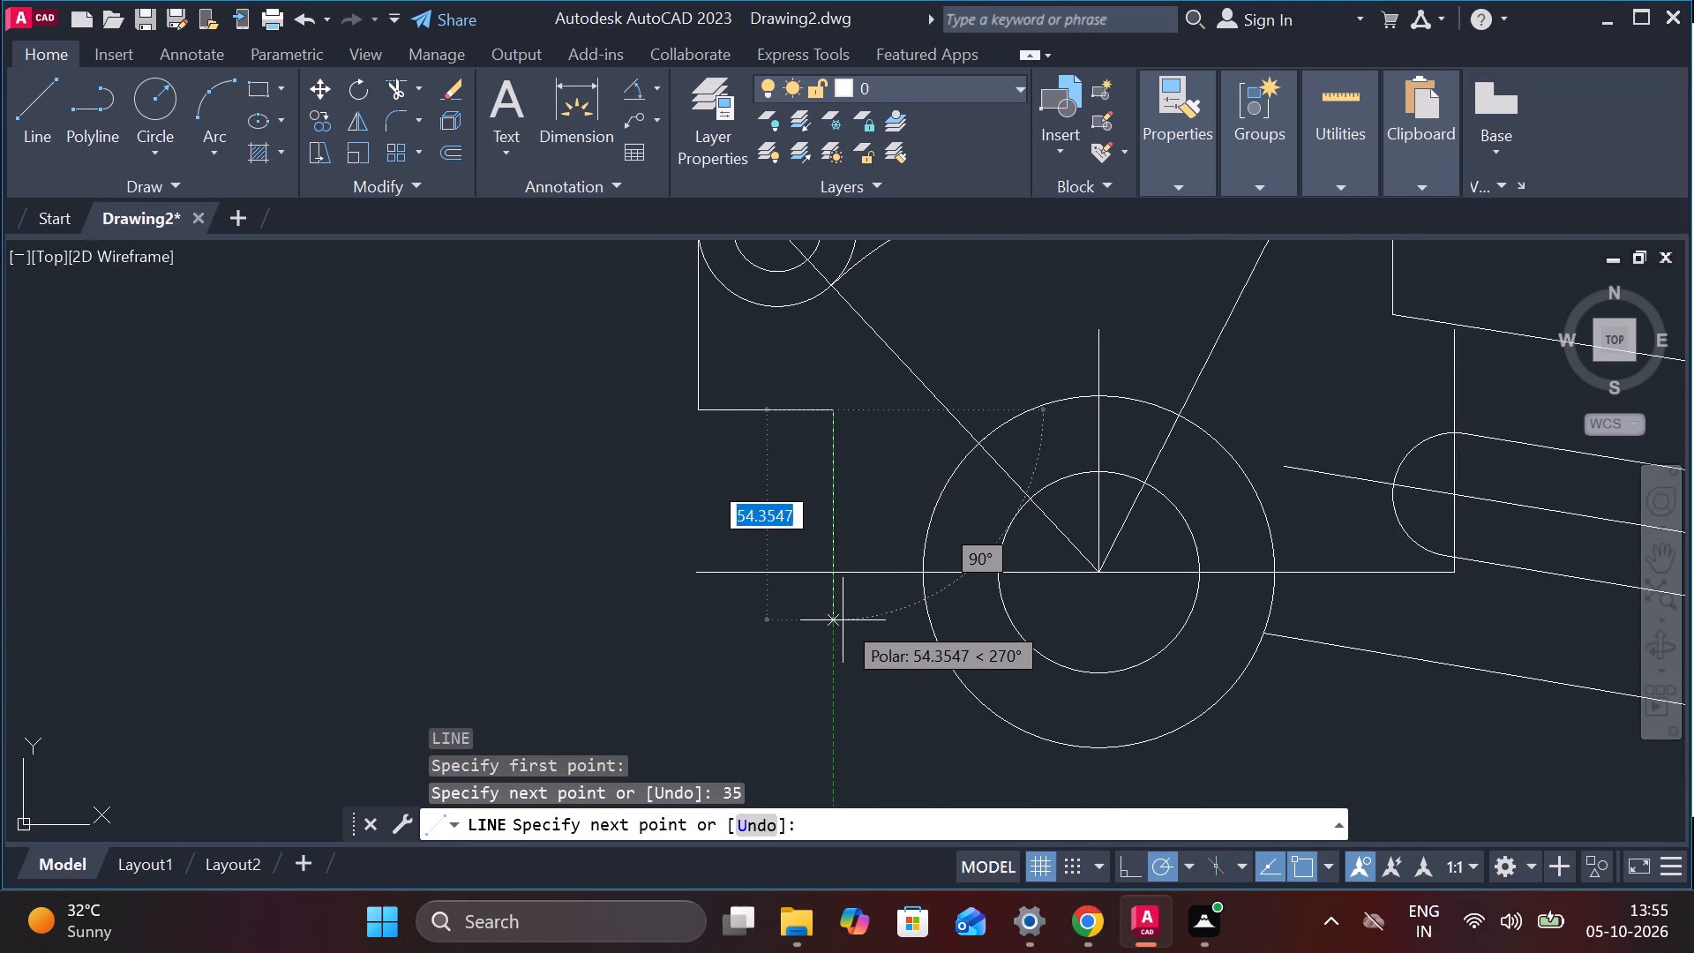
left_click(843, 649)
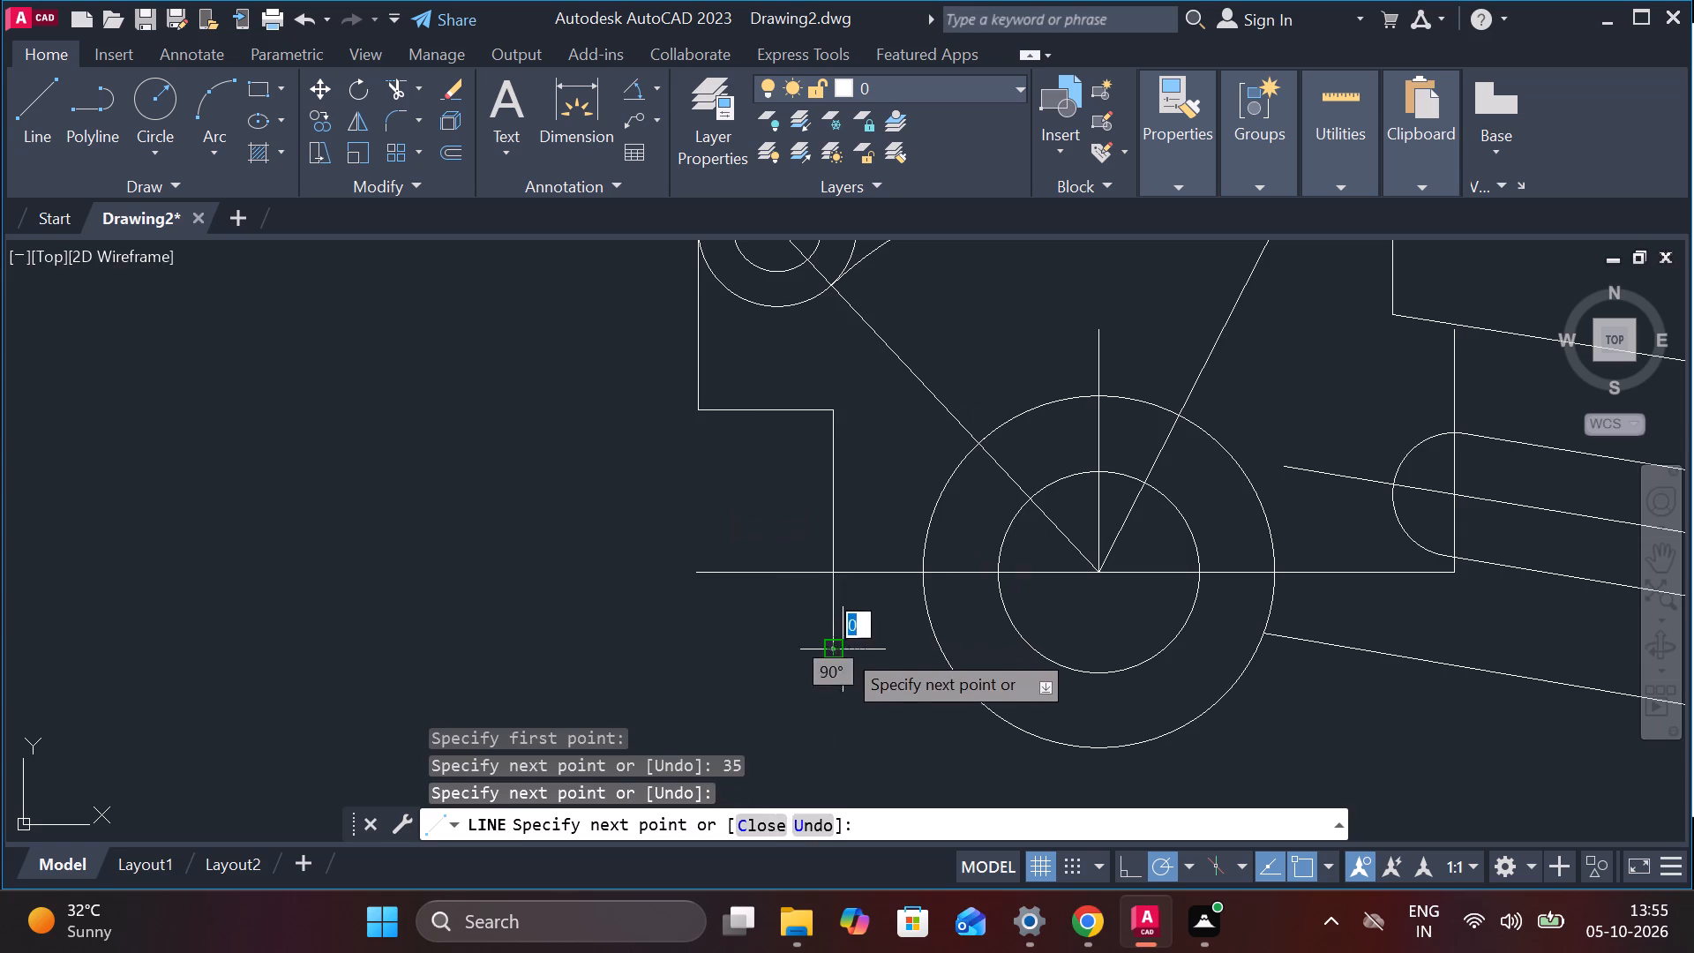
key("Escape")
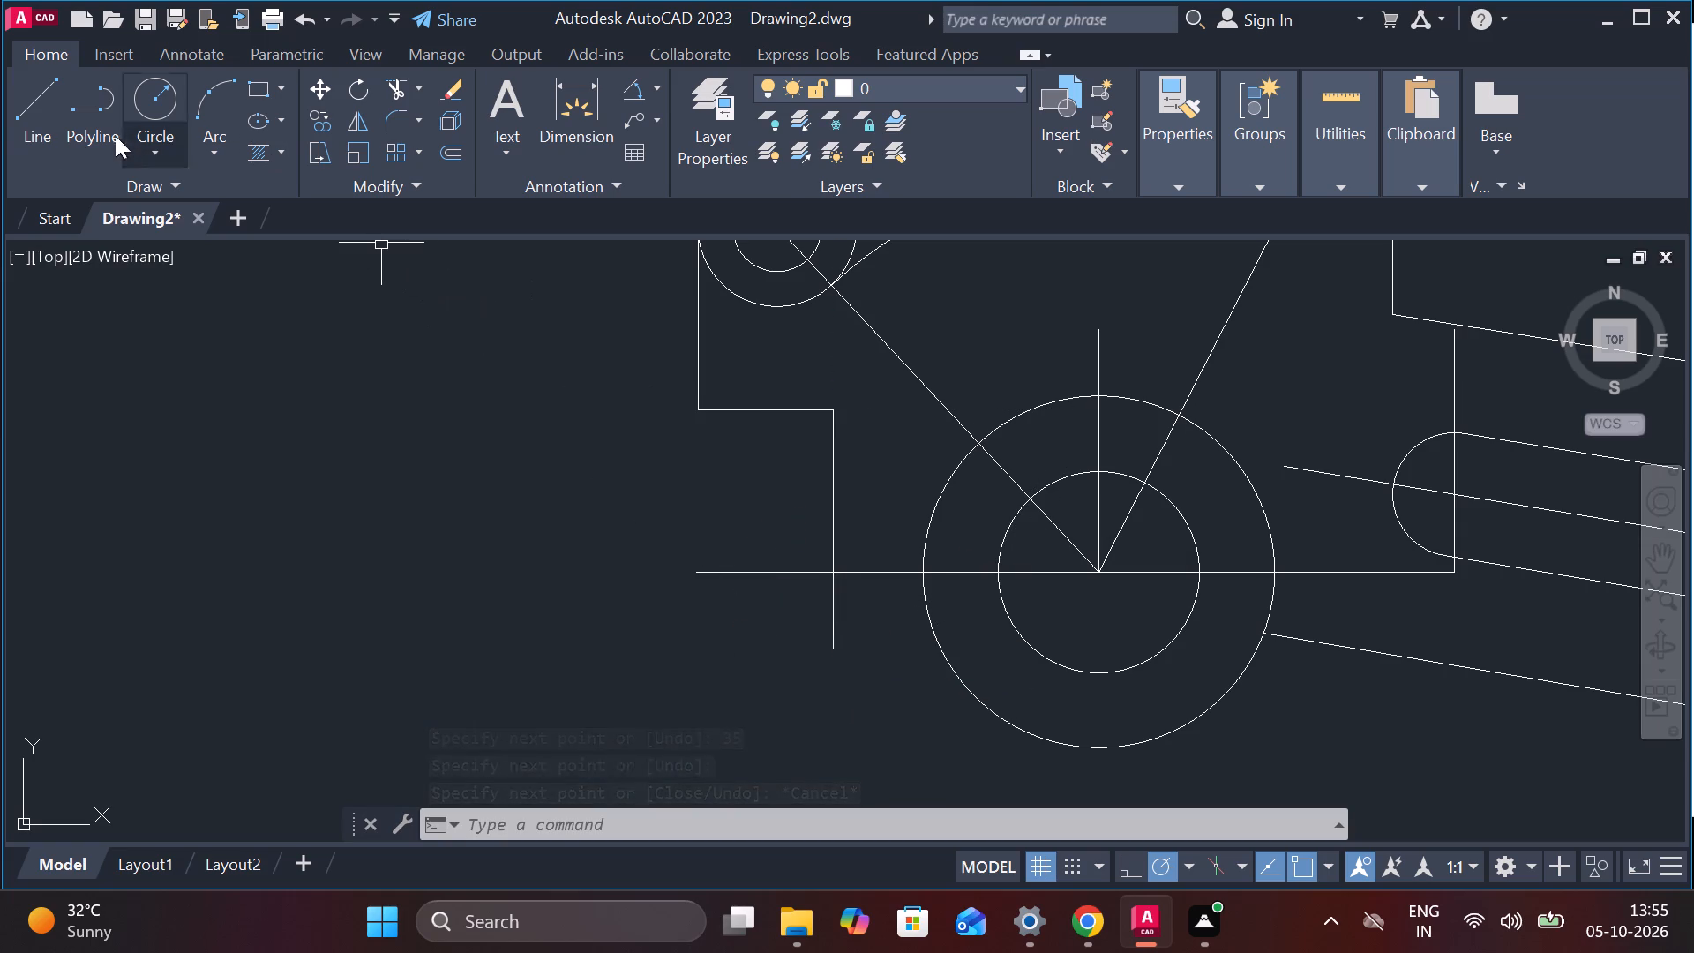
Draw a line about 67 long from the 91/52 circles' centre, pointing down-left at 146 degrees from the horizontal.
left_click(16, 109)
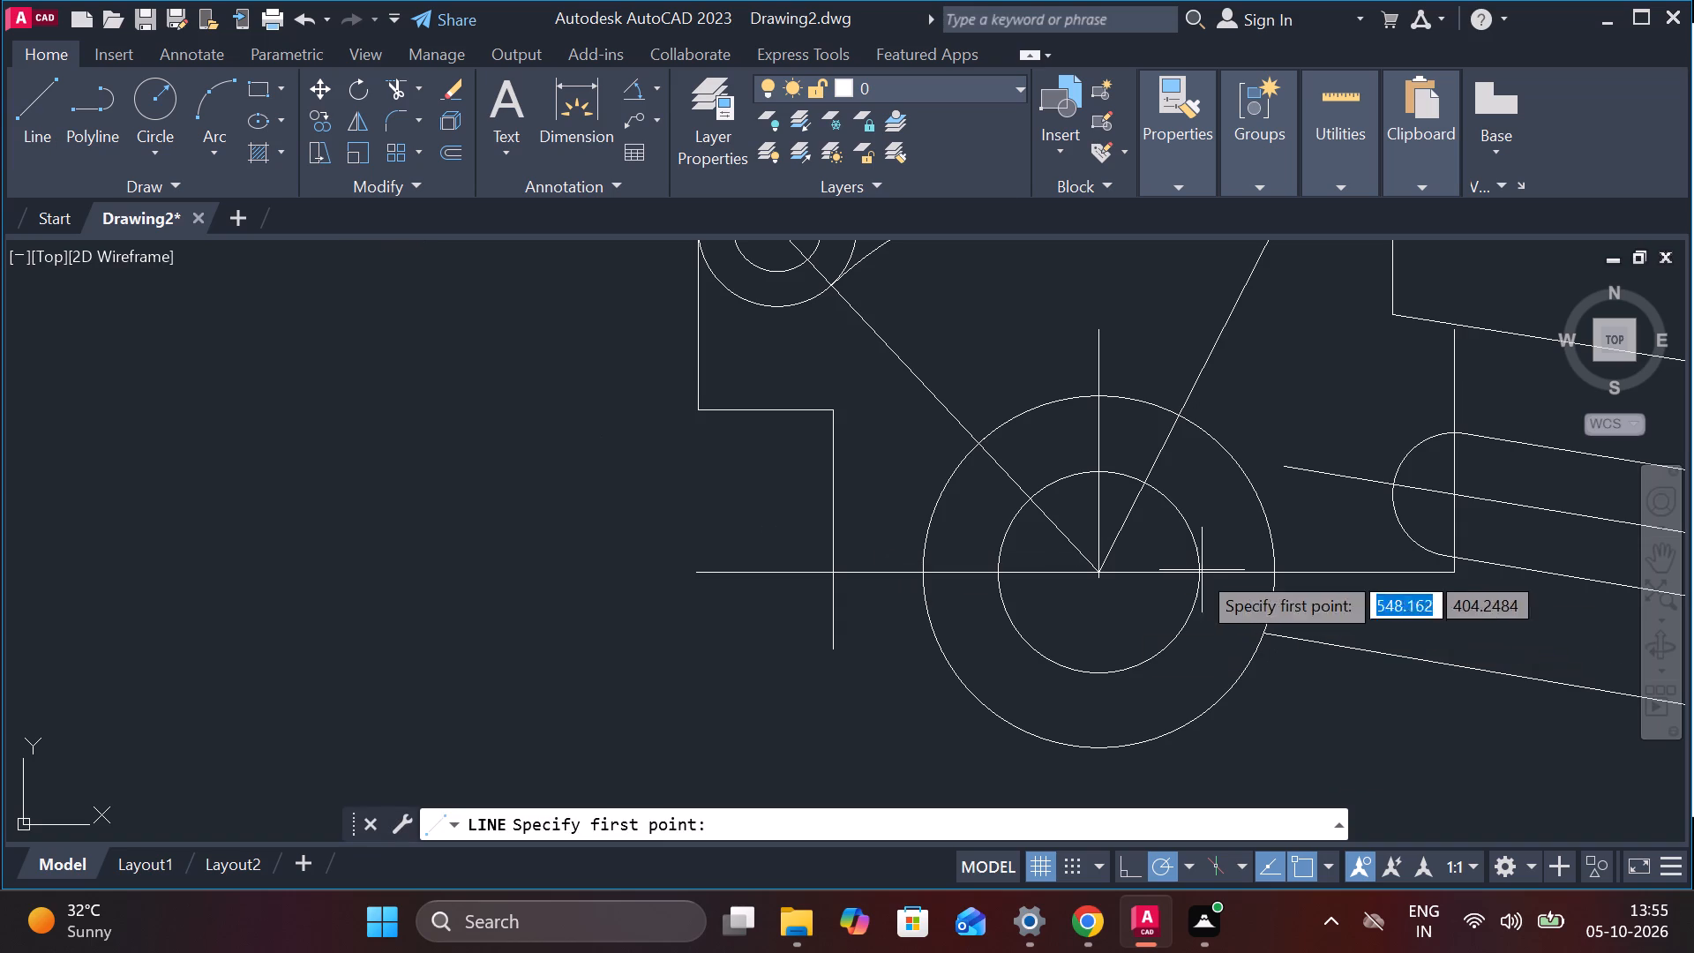
scroll(1104, 573, "up", 3)
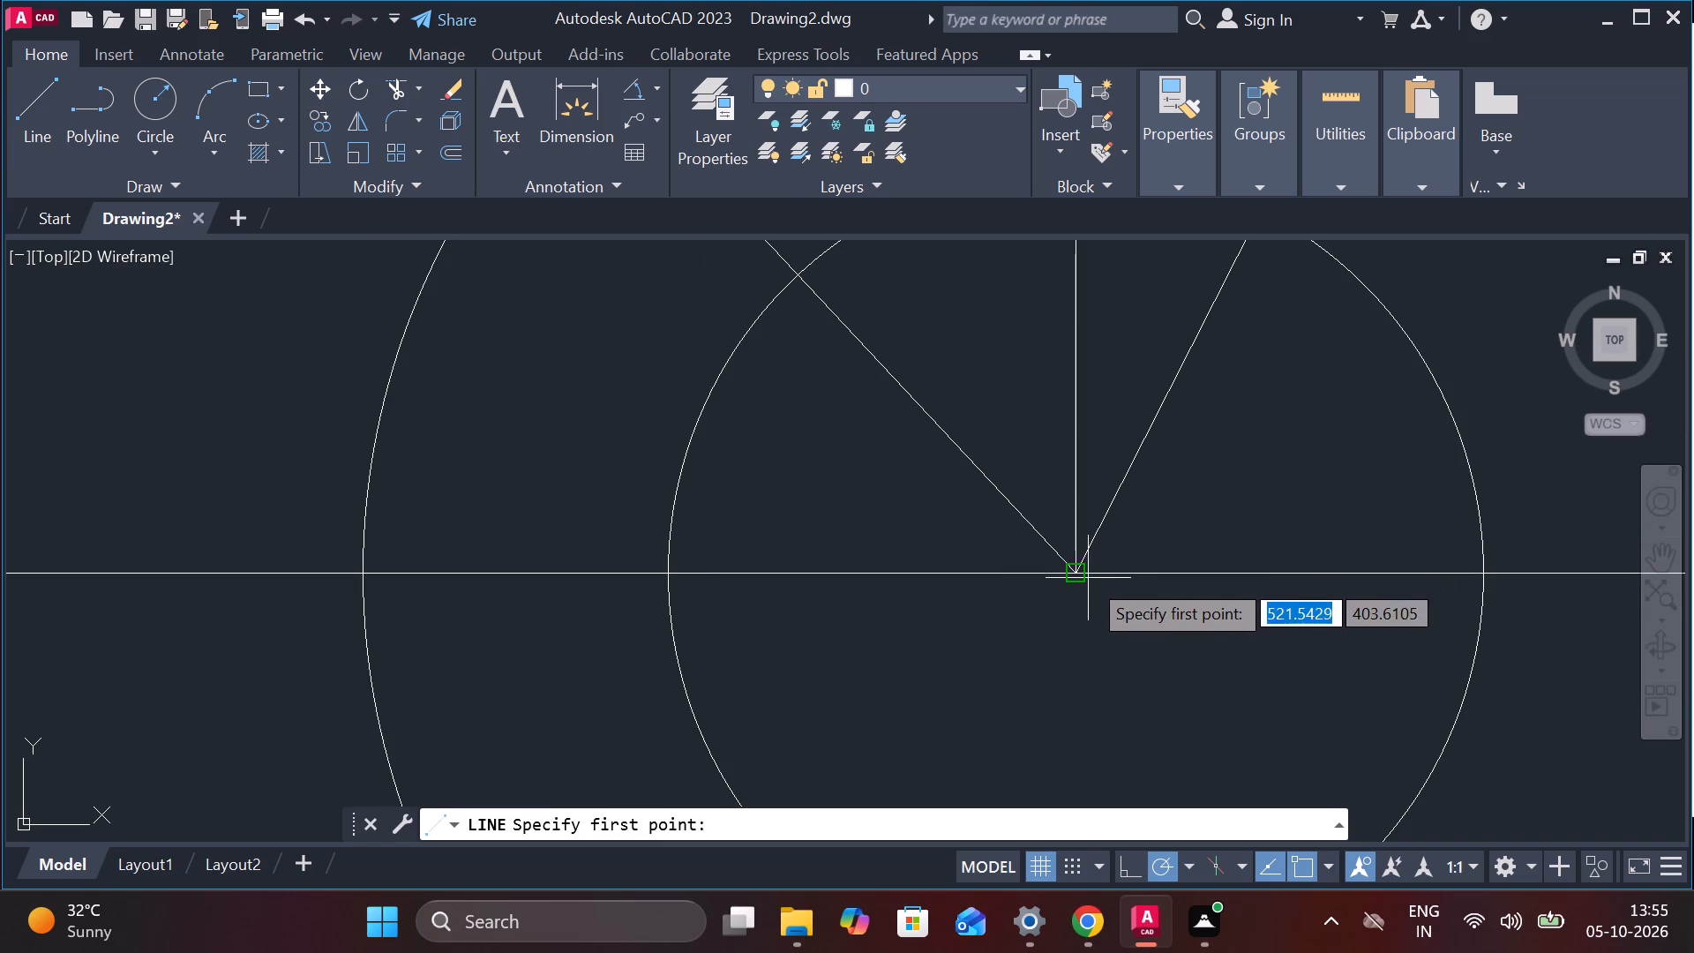
left_click(1073, 575)
scroll(879, 603, "down", 3)
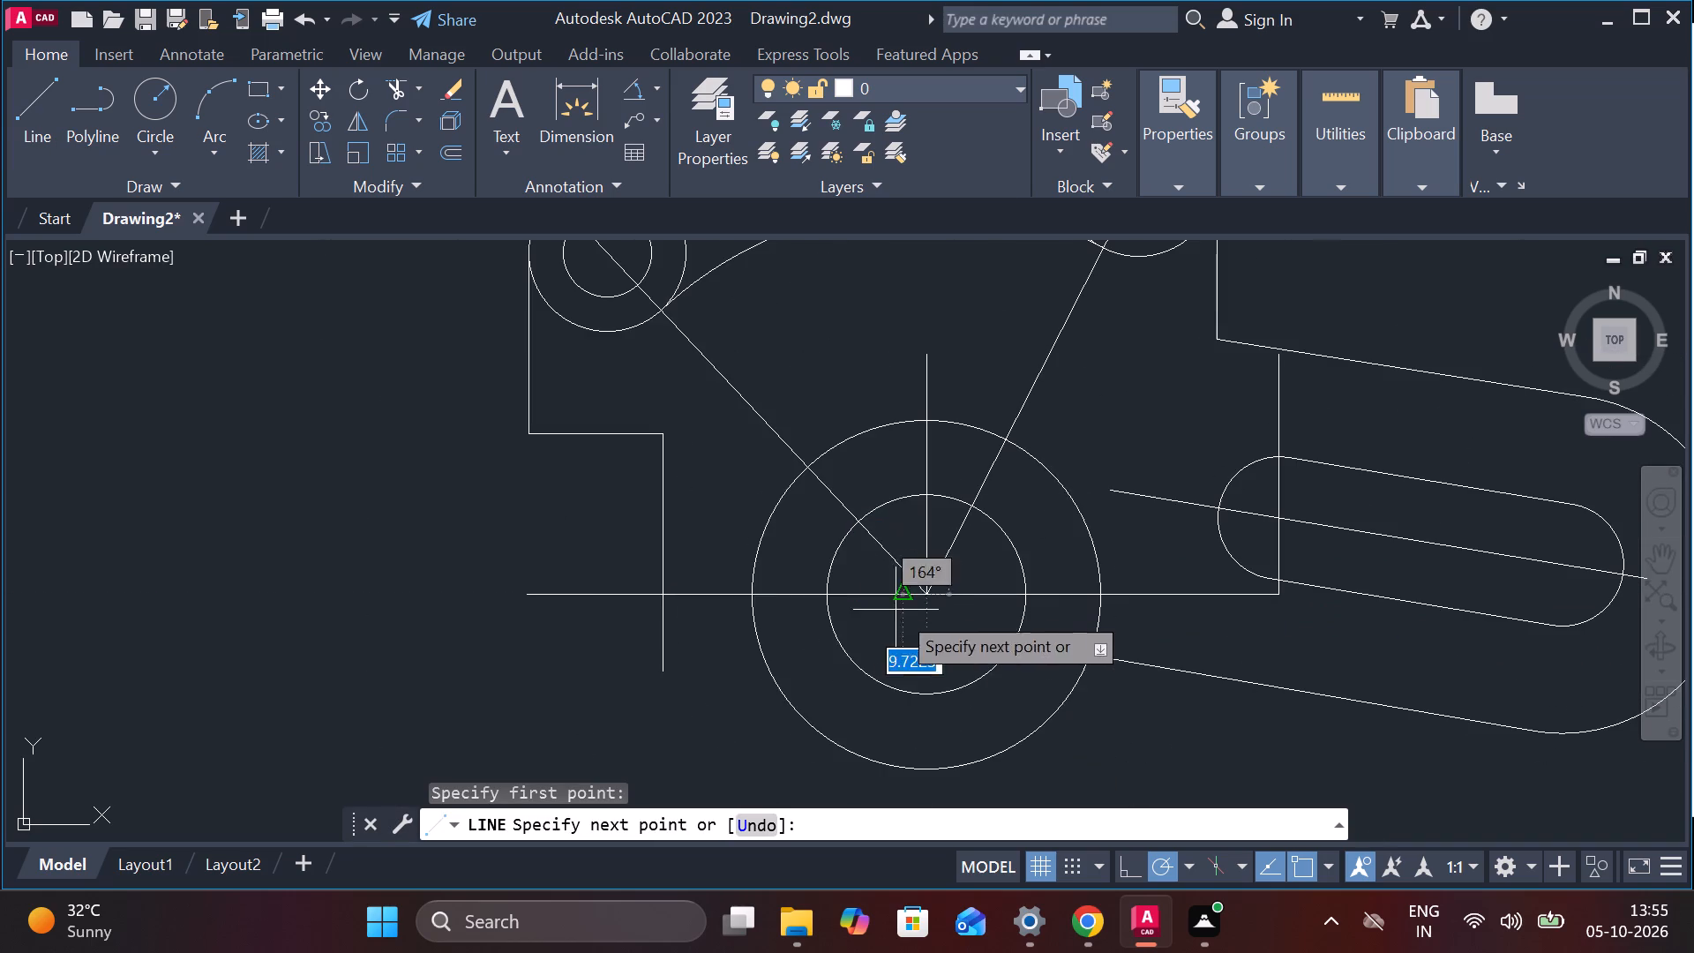
key("Tab")
middle_click_drag(768, 698, 840, 607)
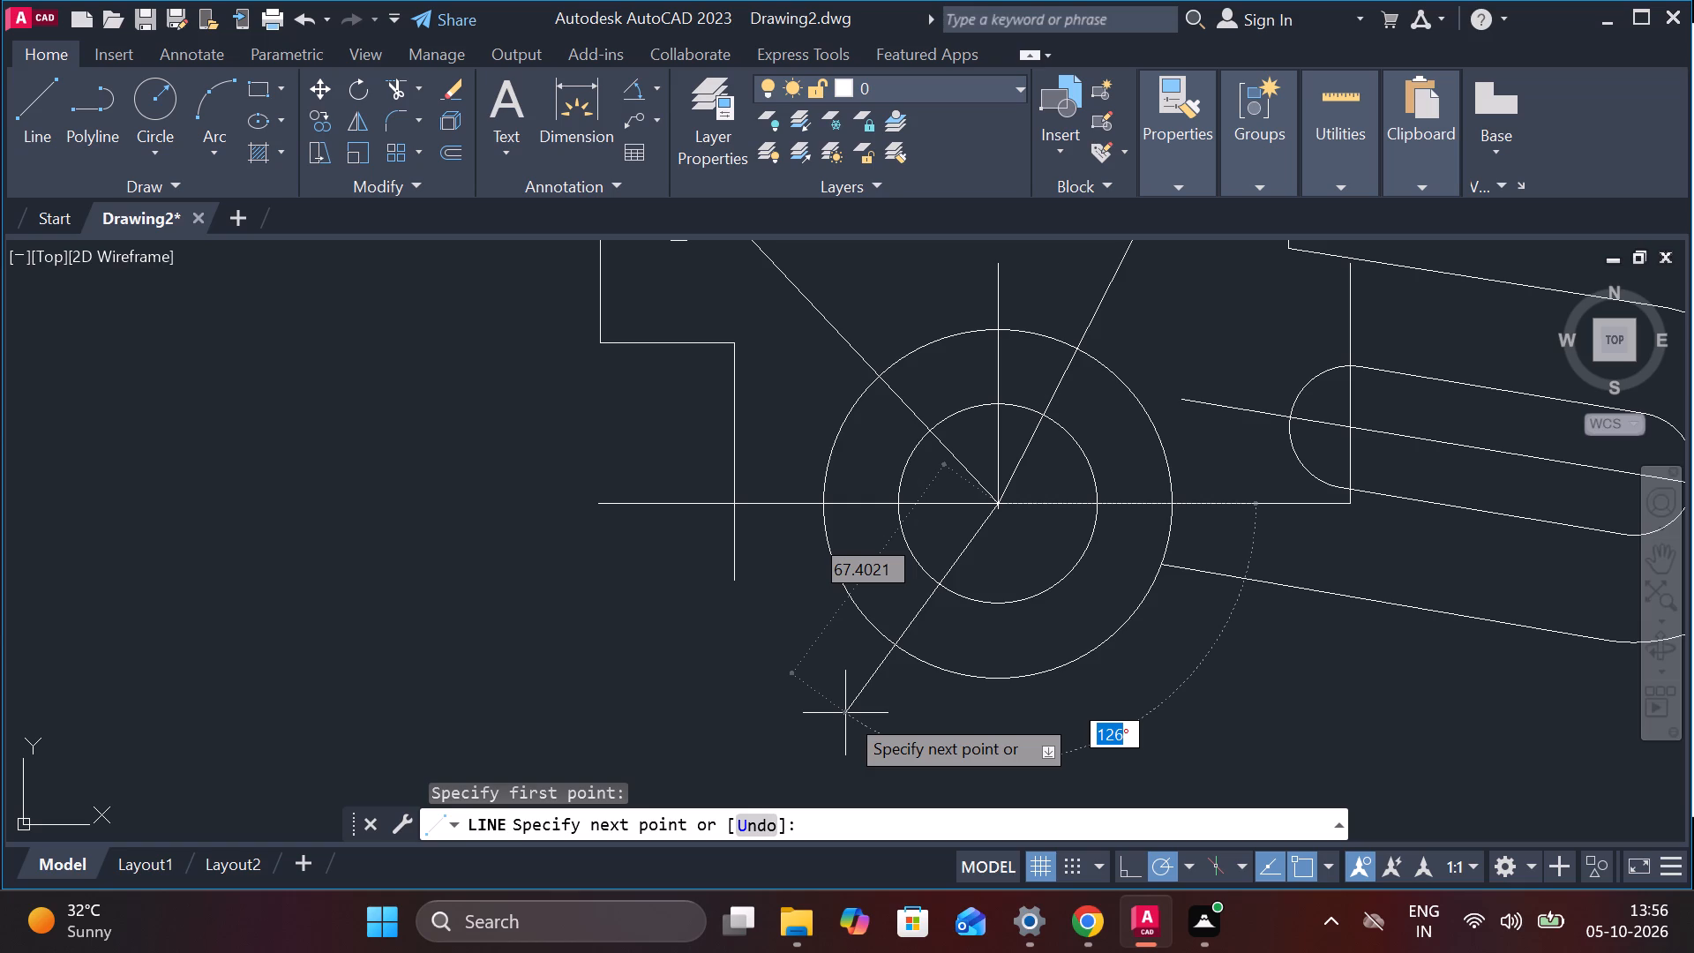
type("146")
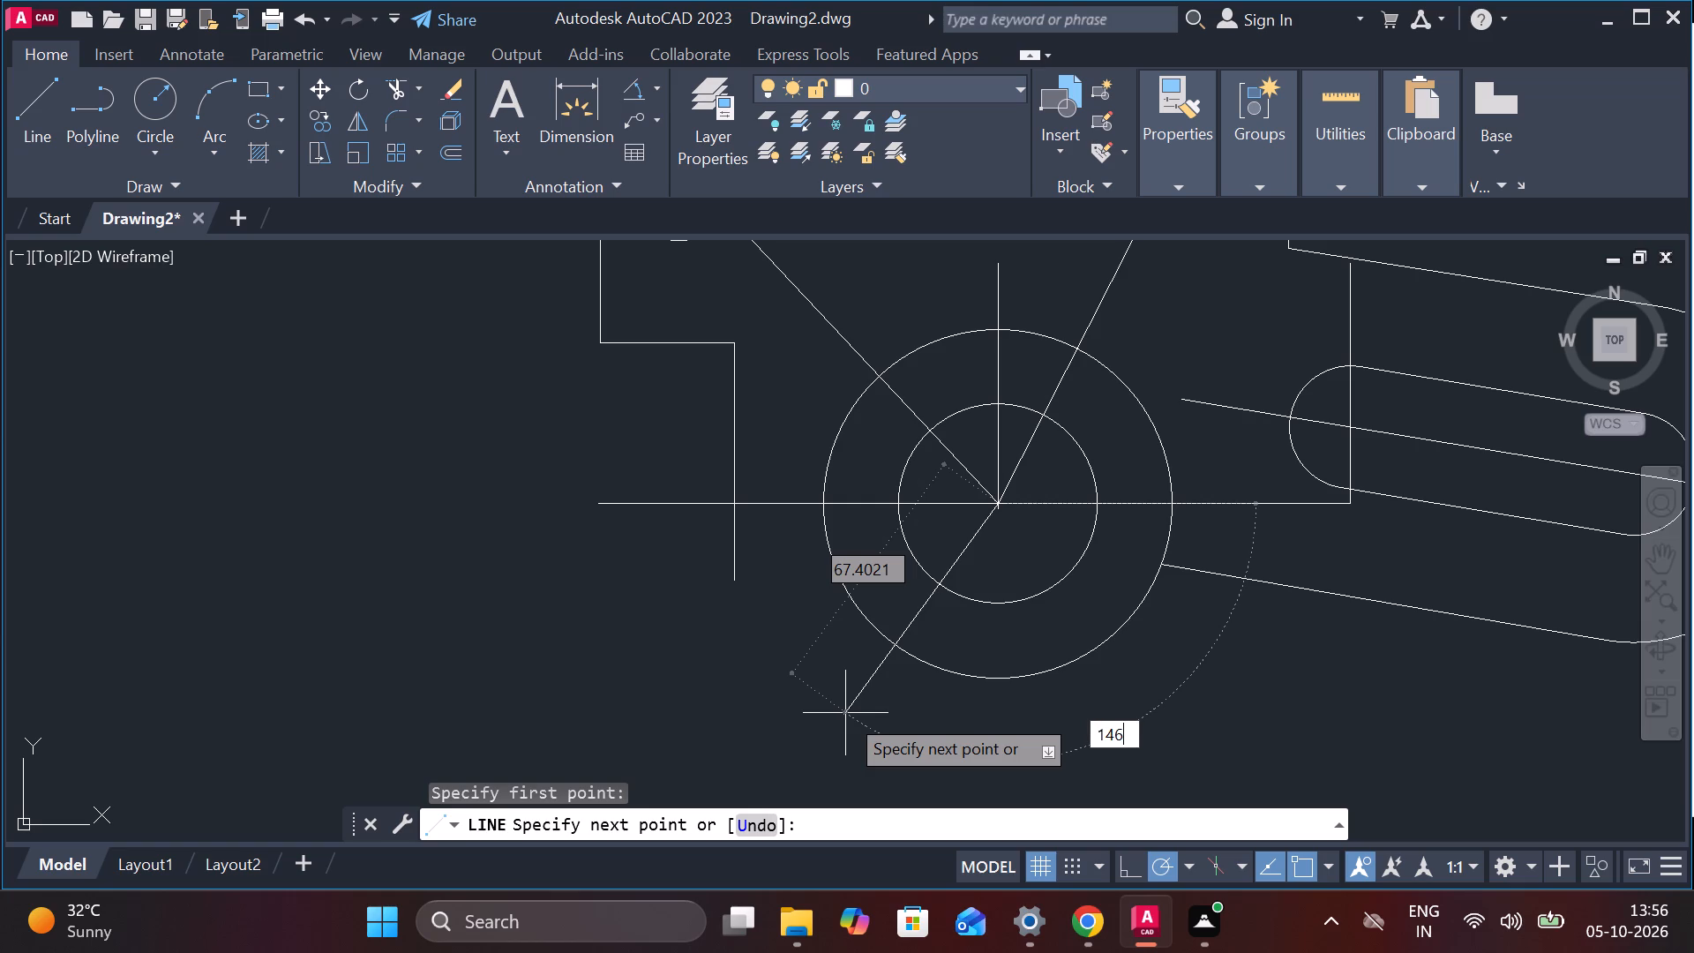
key("Return")
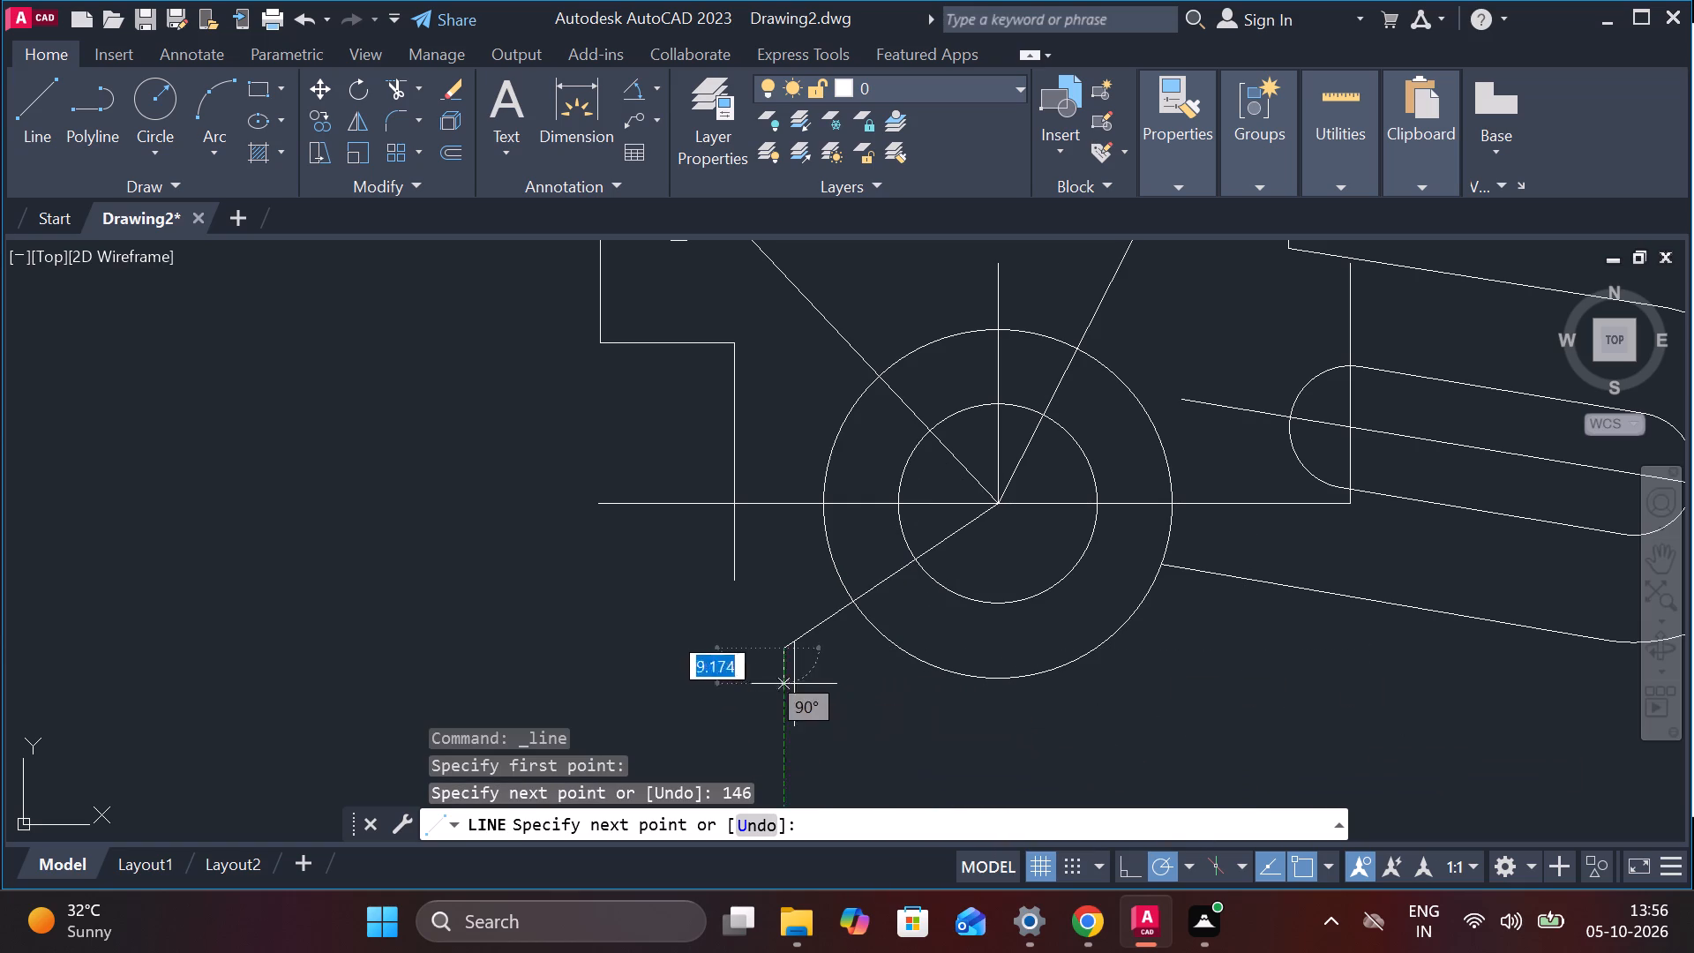
middle_click_drag(693, 701, 711, 515)
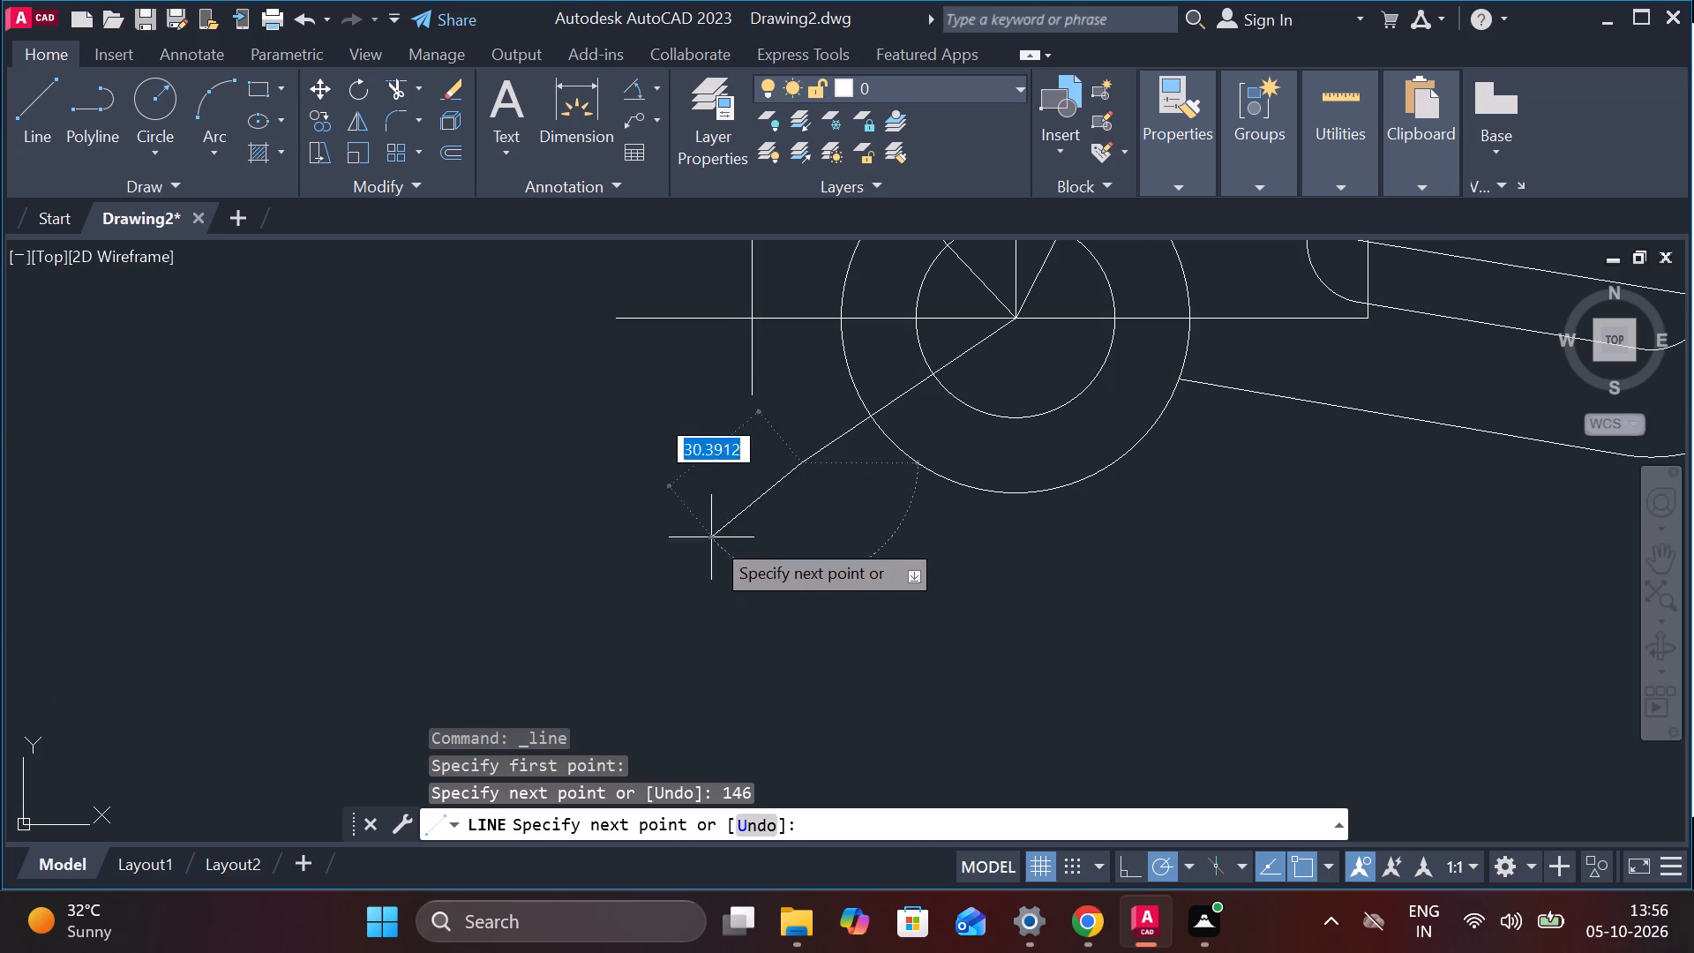
key("Escape")
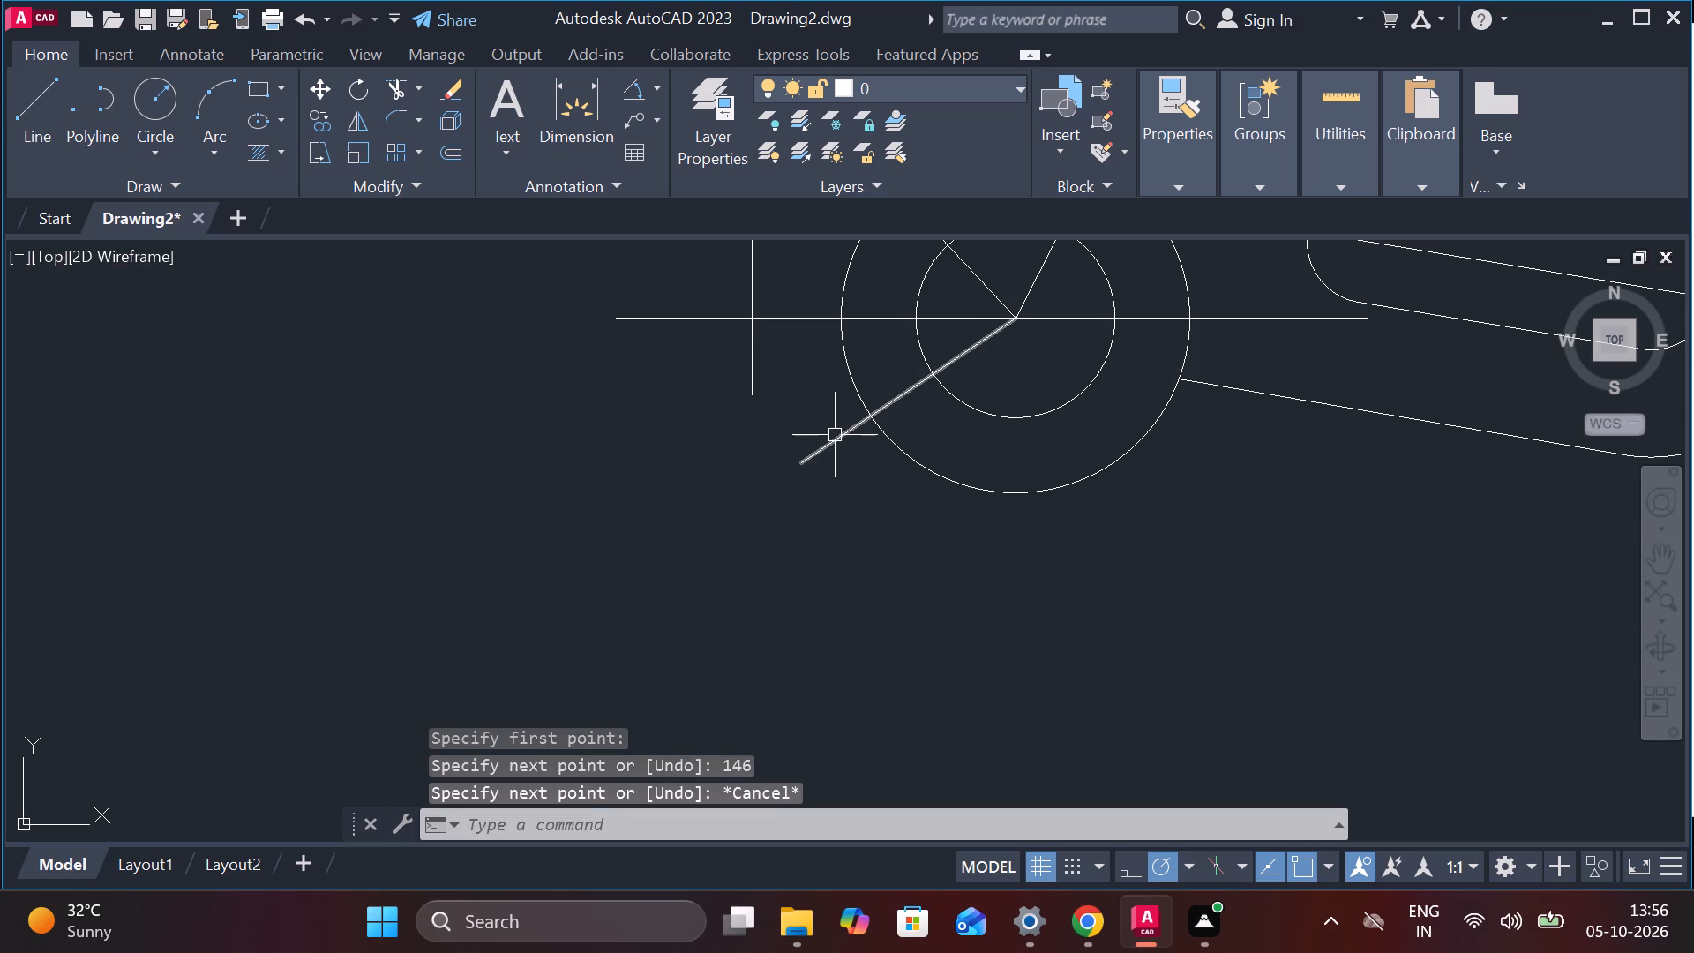
Lengthen the 146-degree inclined line at its free end, well beyond the 91 diameter circle.
left_click(835, 436)
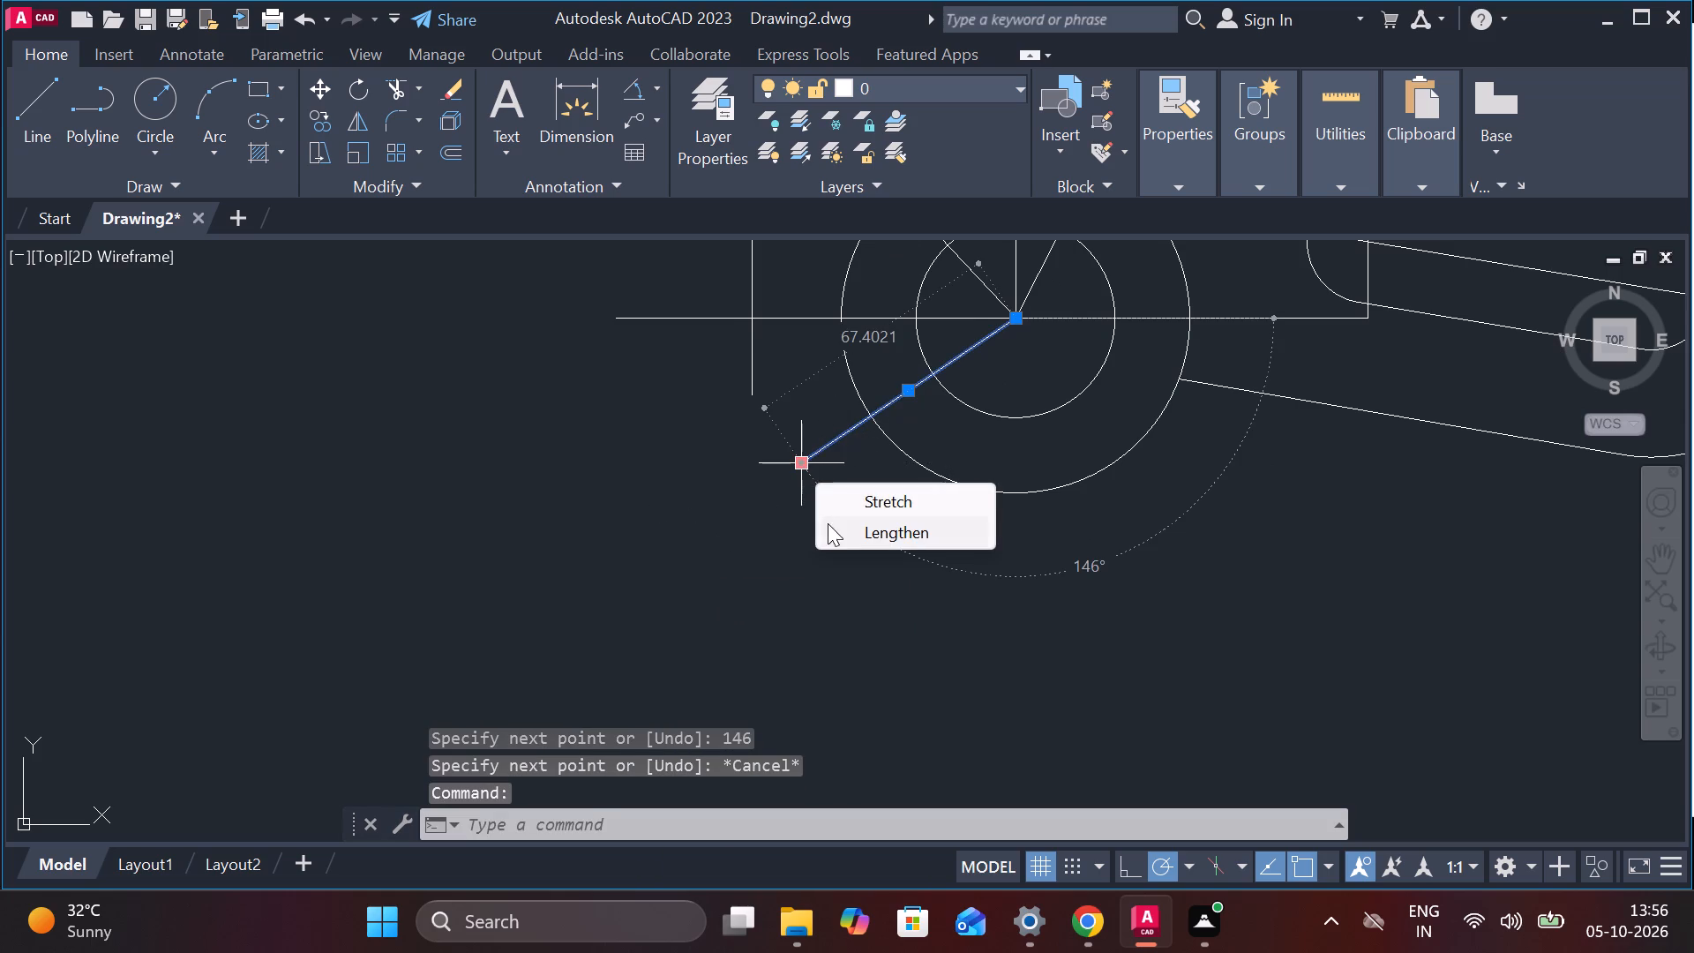
left_click(837, 527)
left_click(641, 623)
key("Escape")
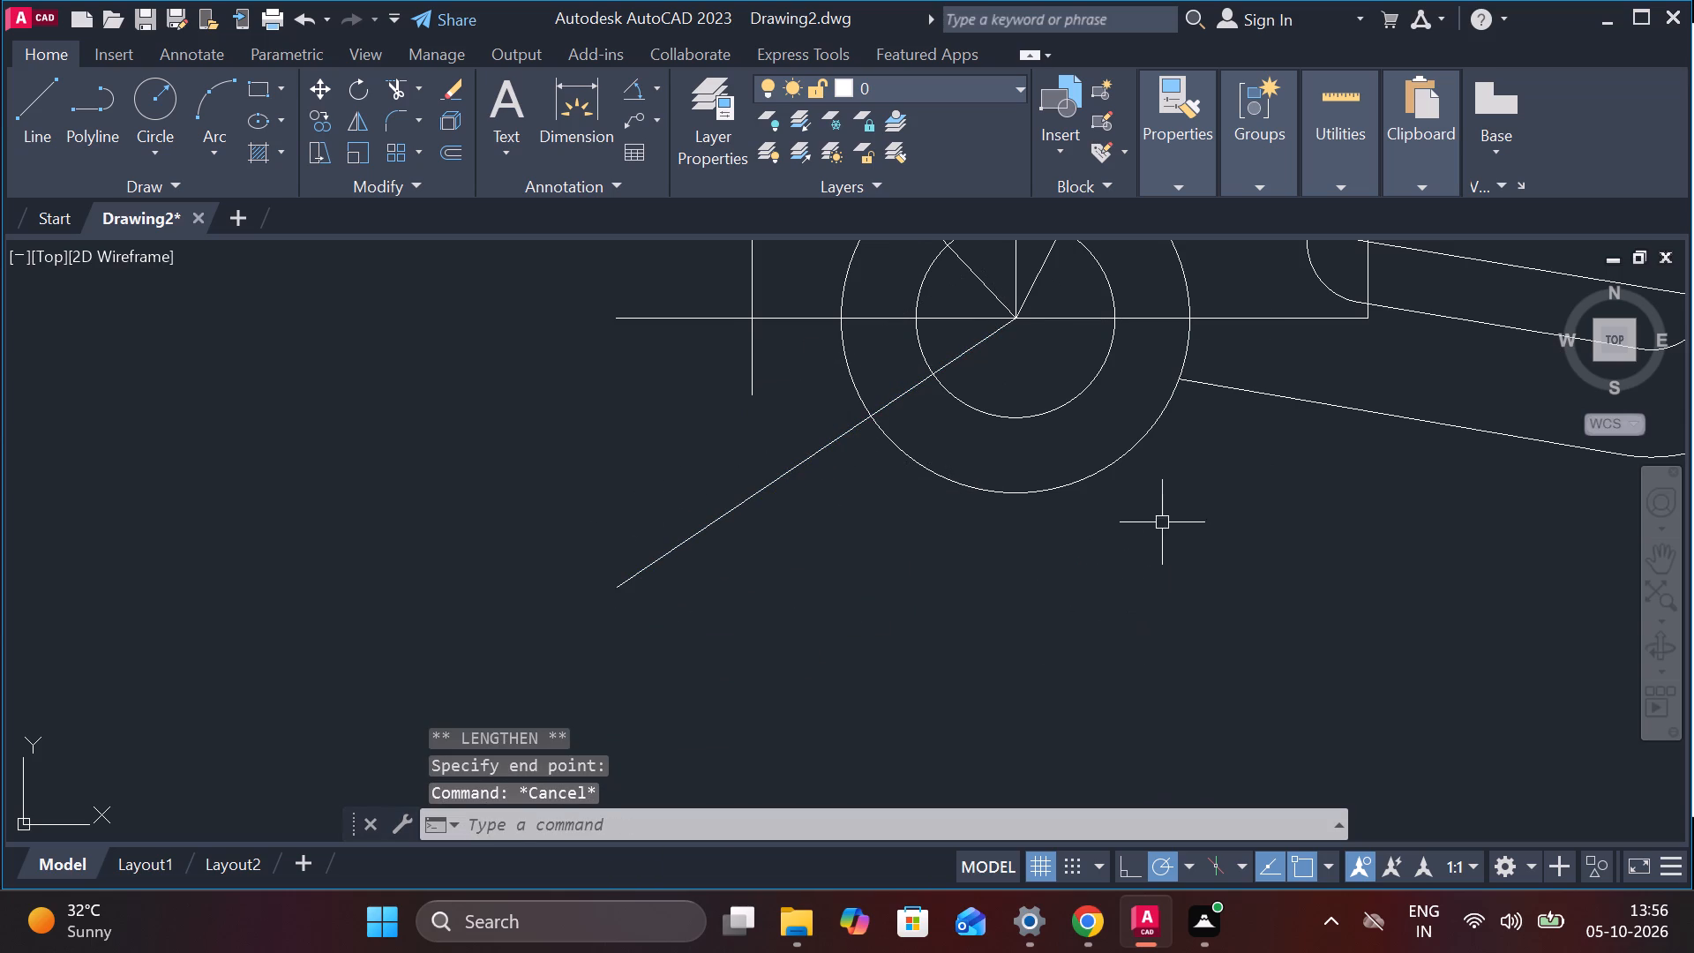
middle_click_drag(1165, 522, 1061, 640)
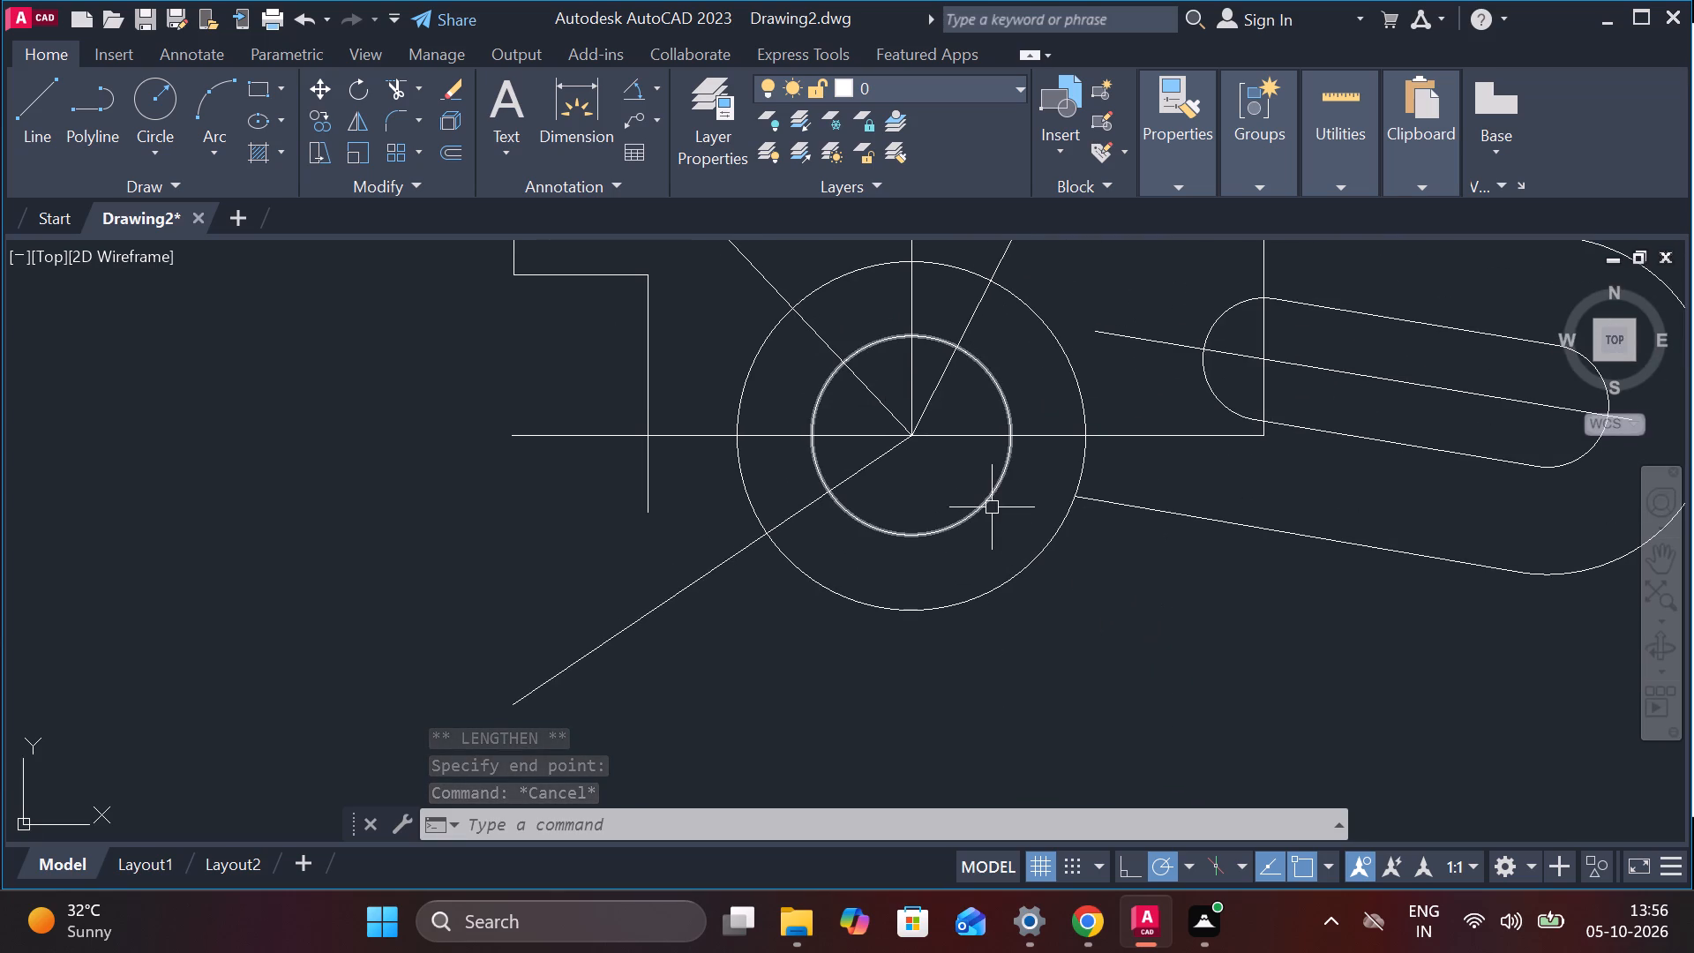
Draw a small circle of about 9.2 radius at the common centre of the 91/52 diameter circles.
key("c")
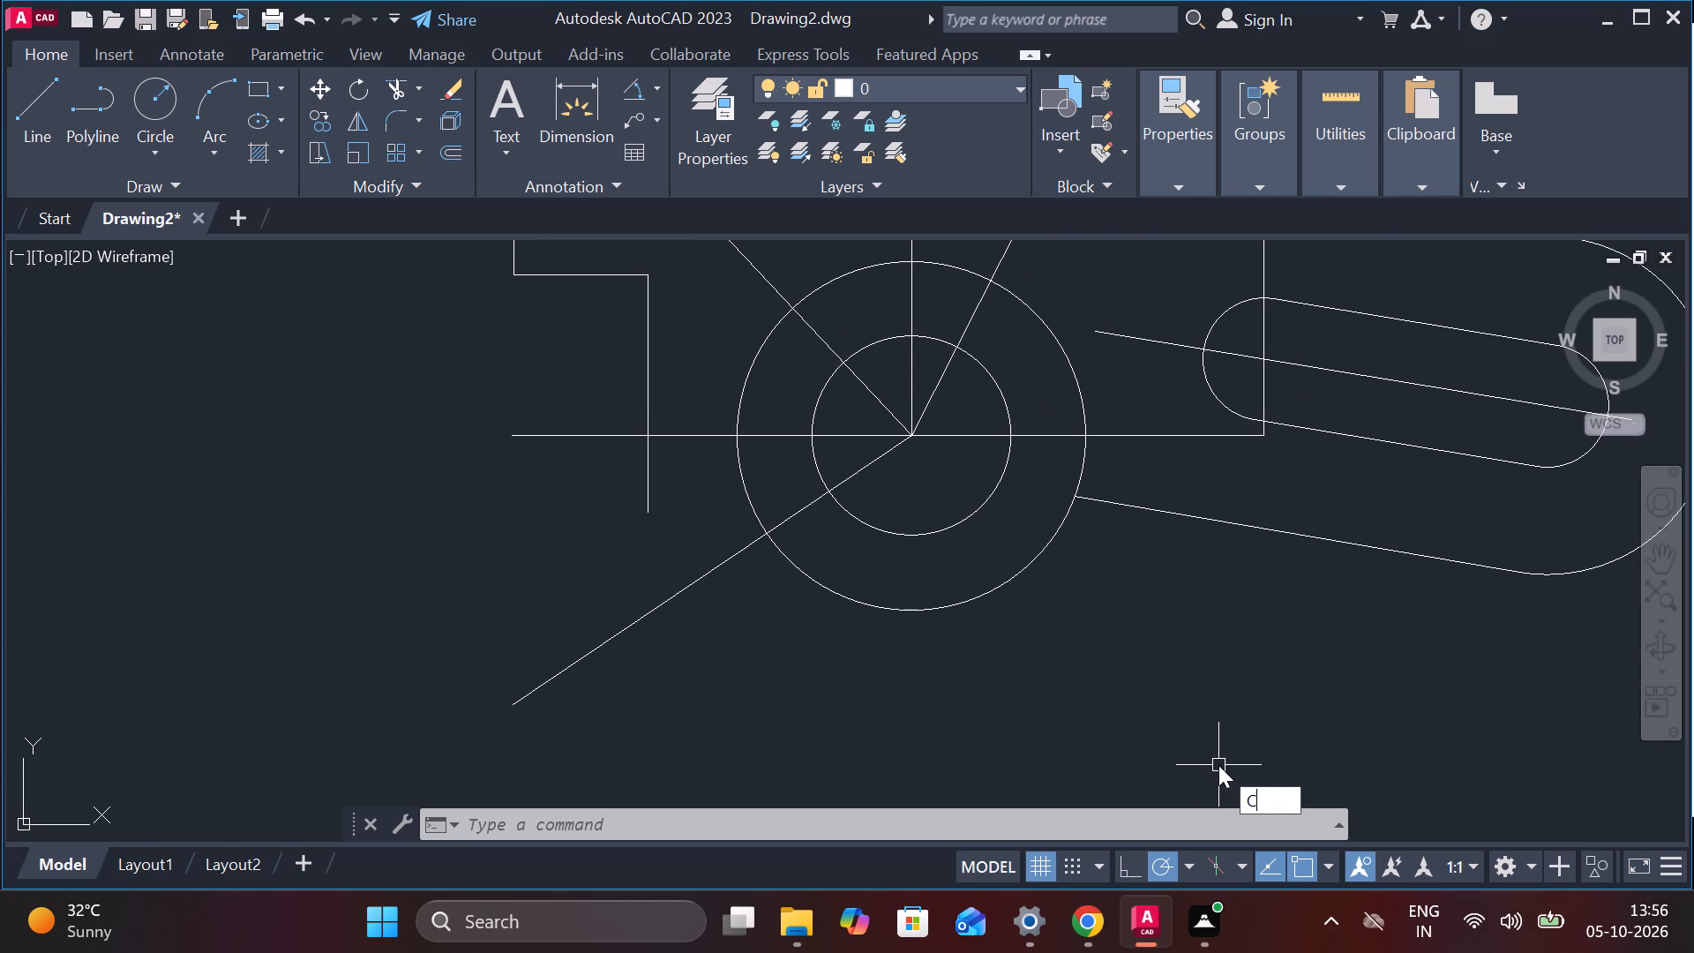
key("o")
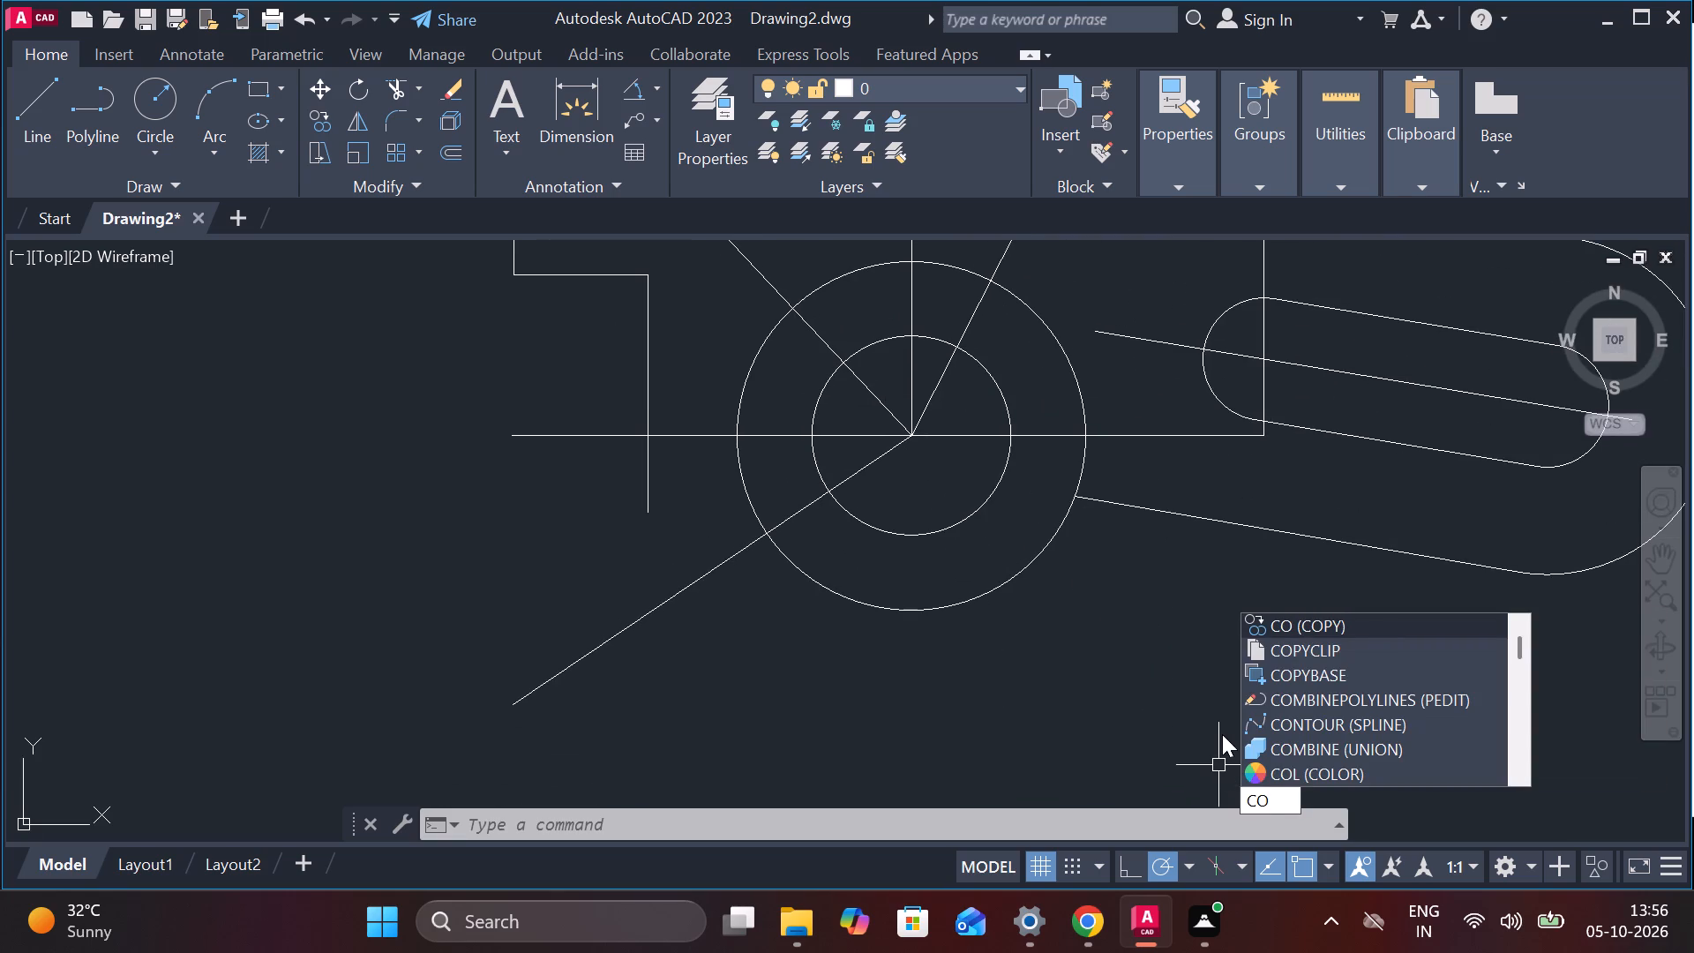
key("BackSpace")
key("Return")
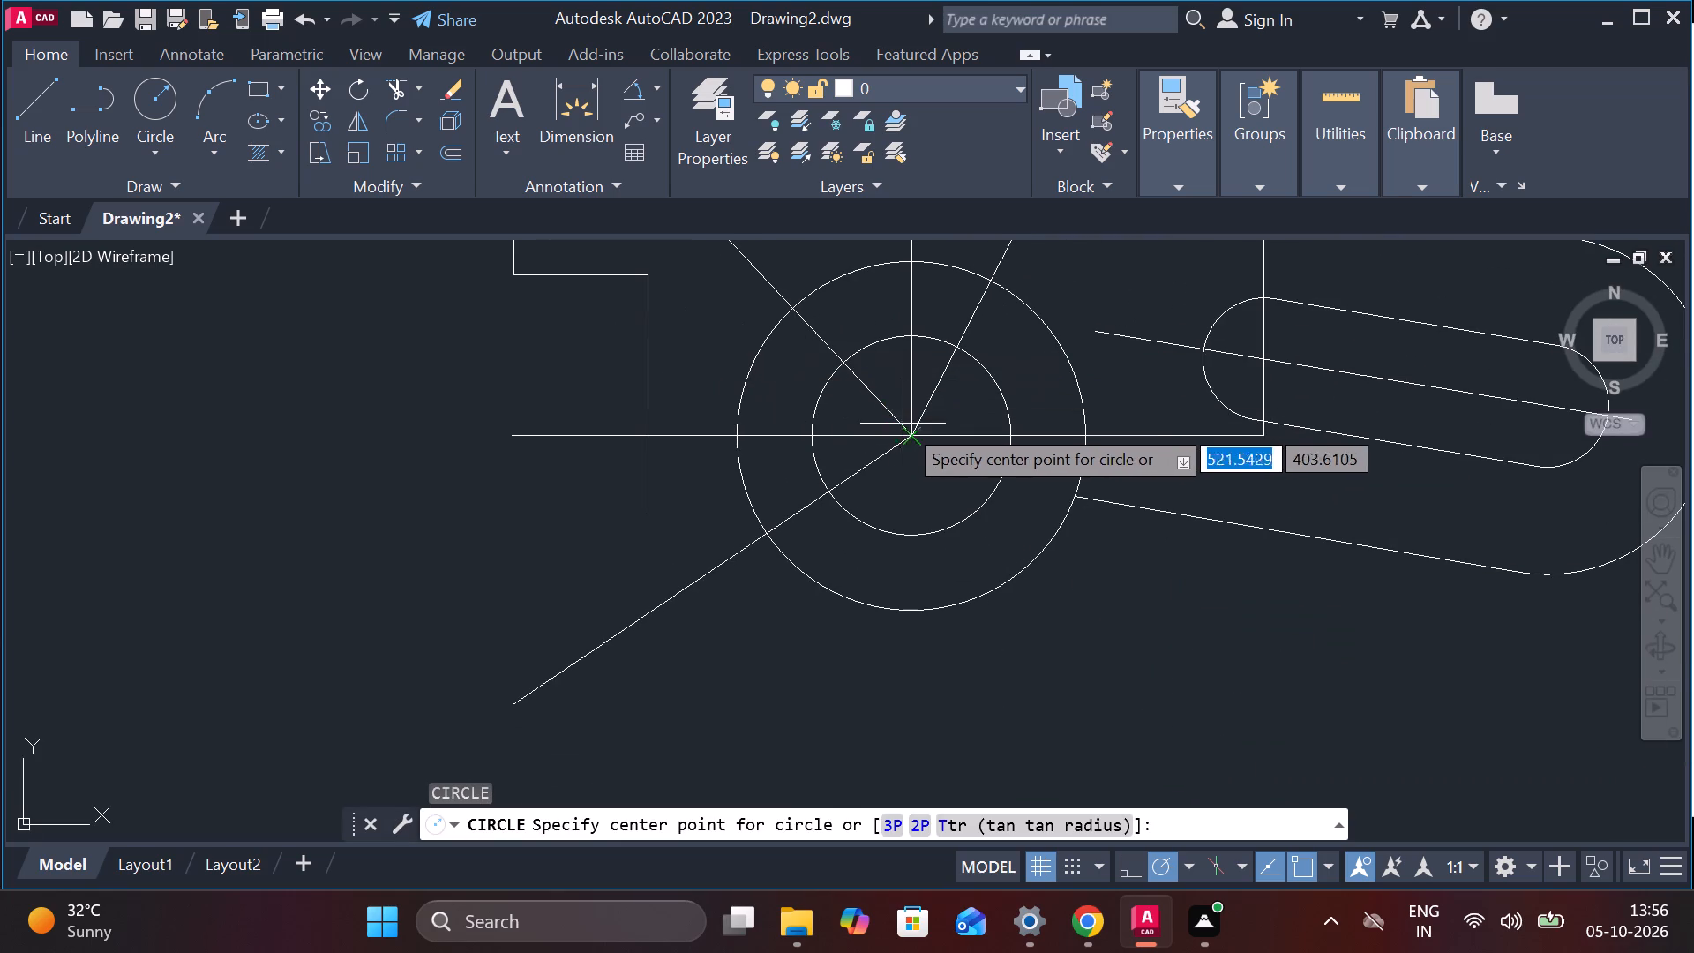
scroll(904, 427, "up", 2)
left_click(917, 441)
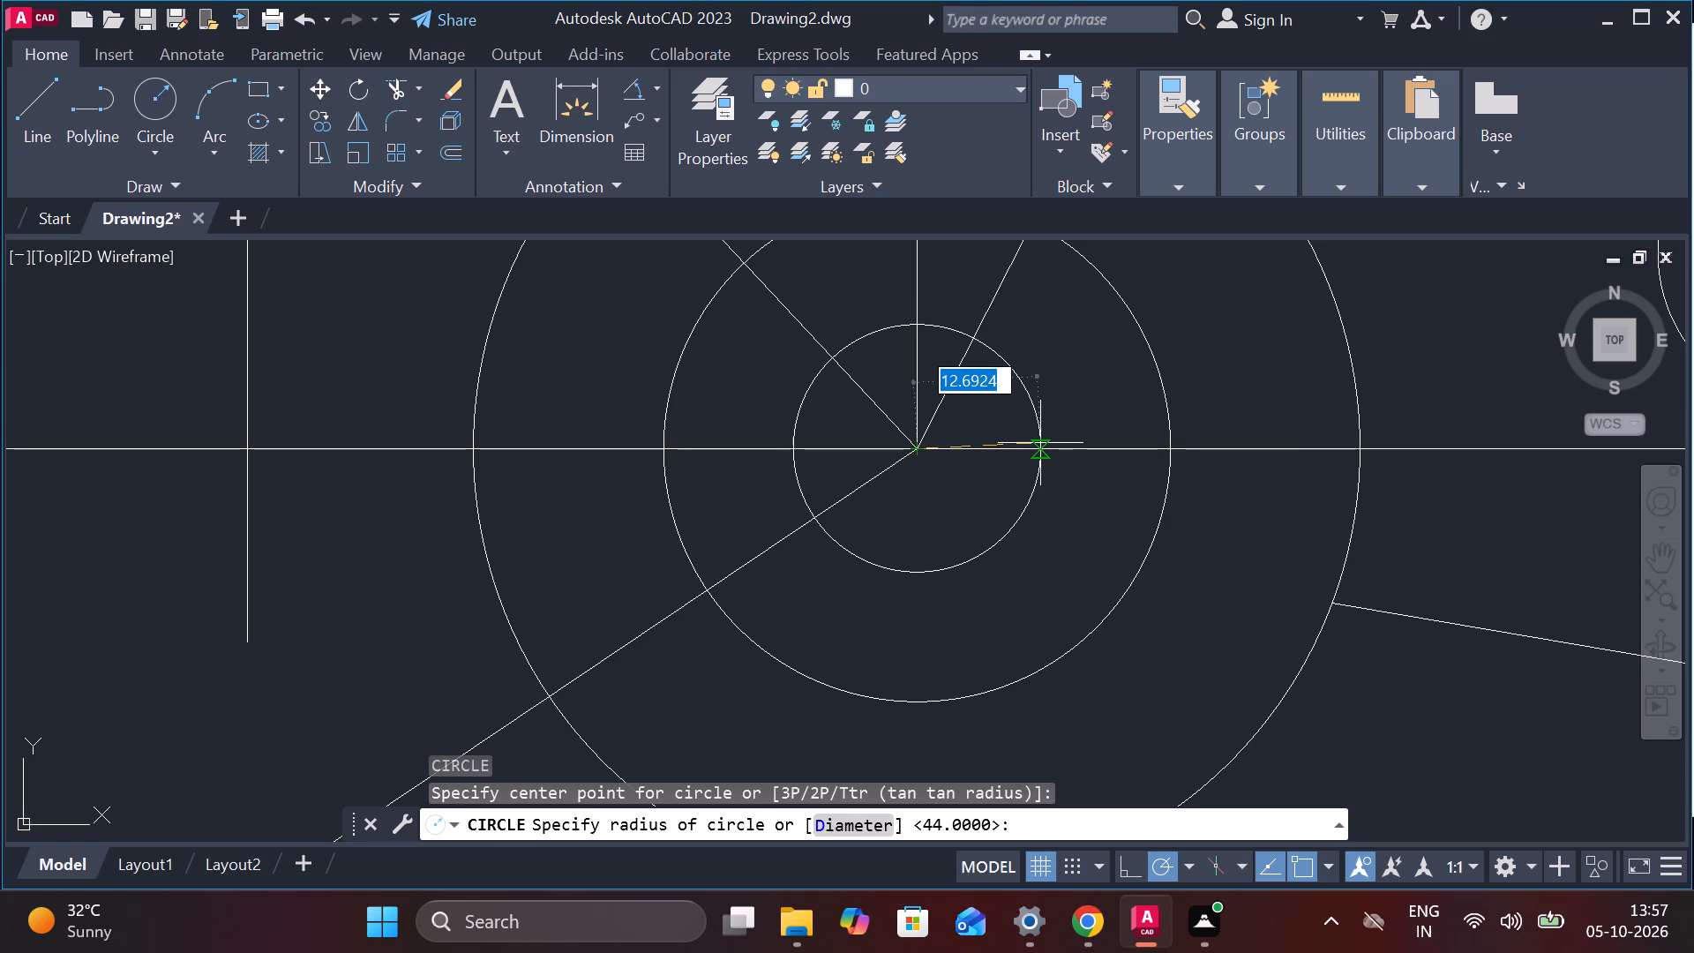
scroll(1023, 514, "down", 1)
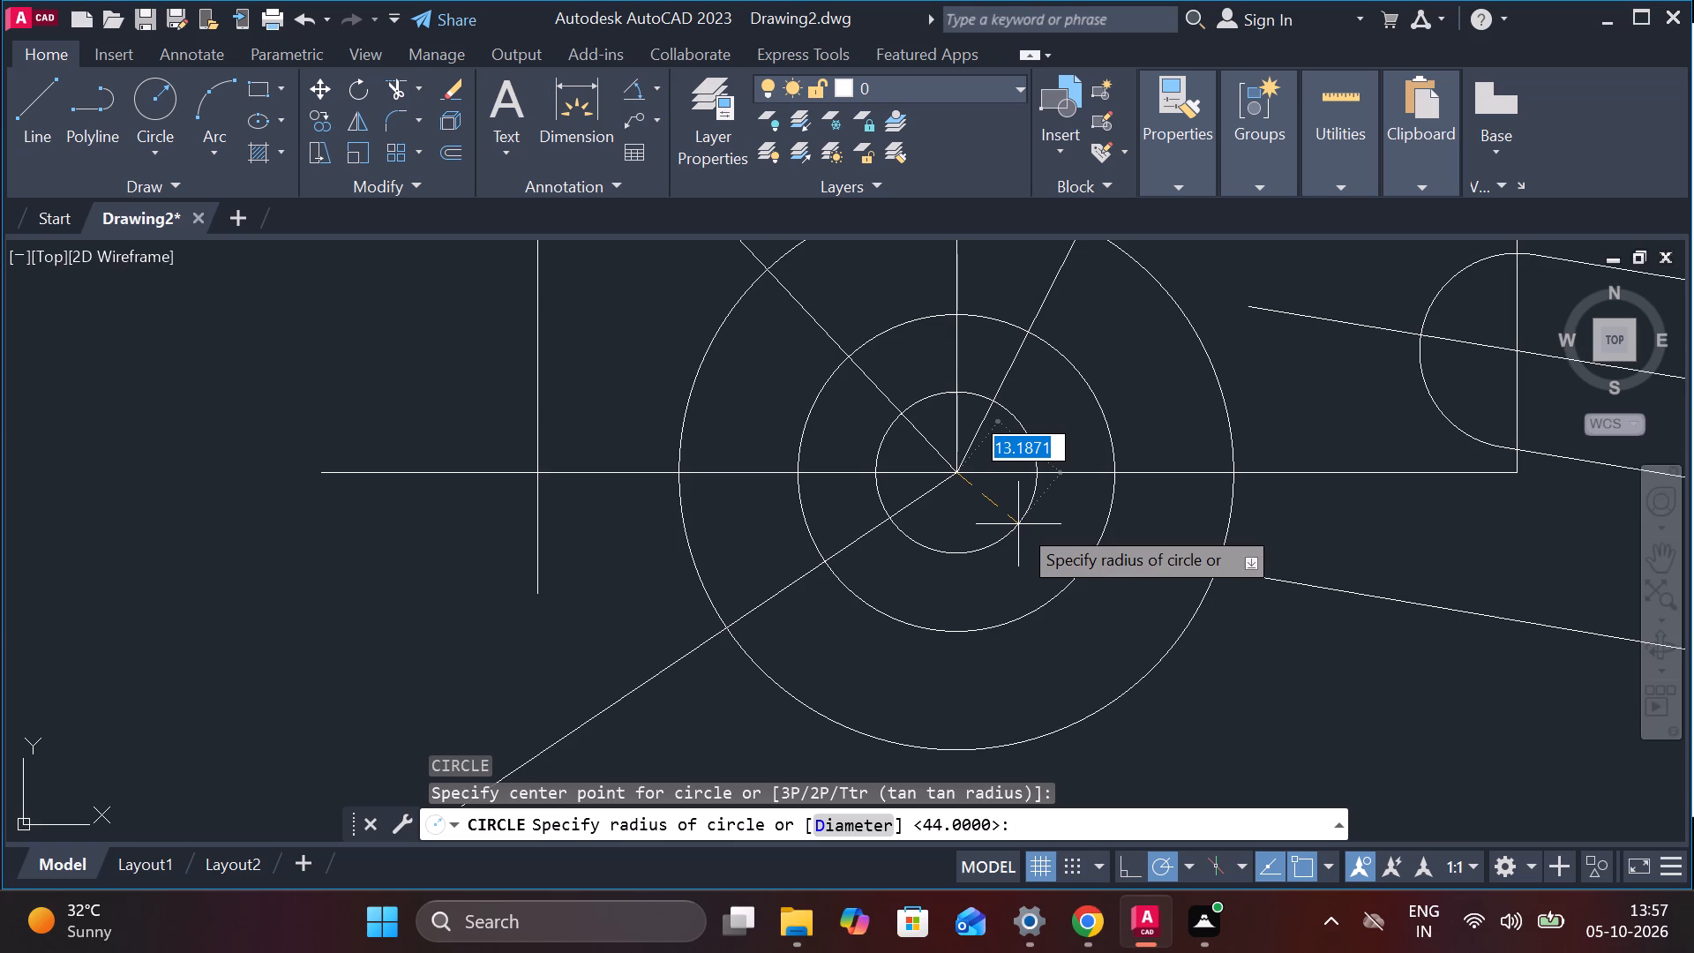
left_click(1012, 479)
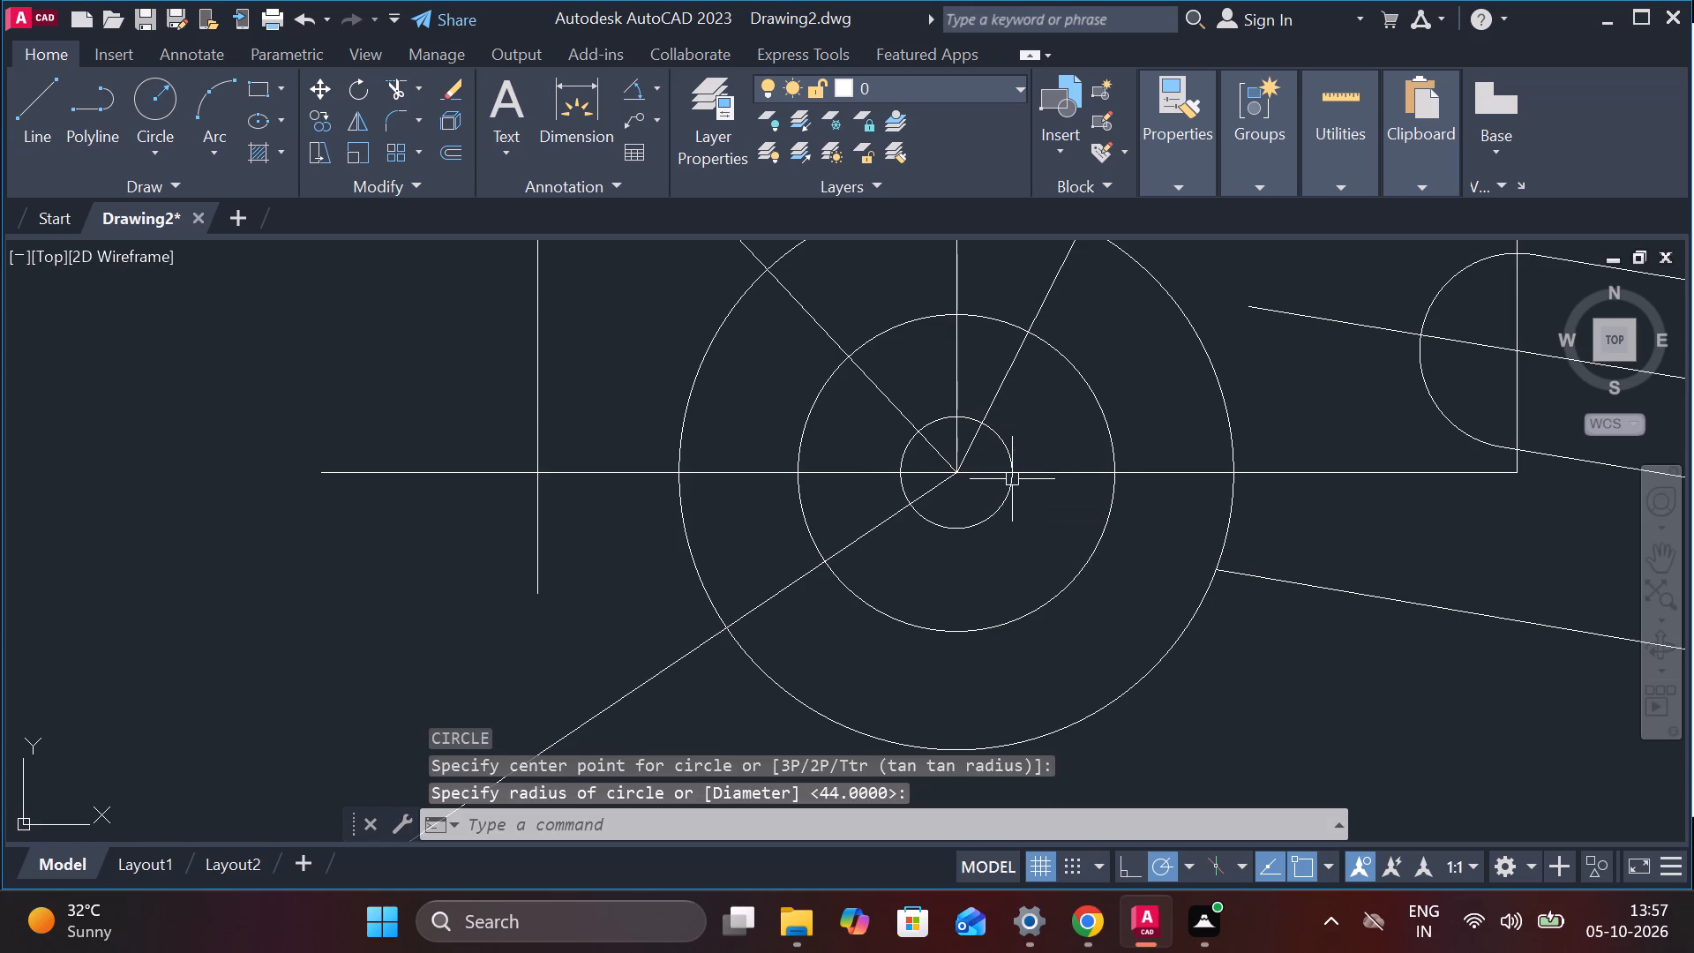
key("Escape")
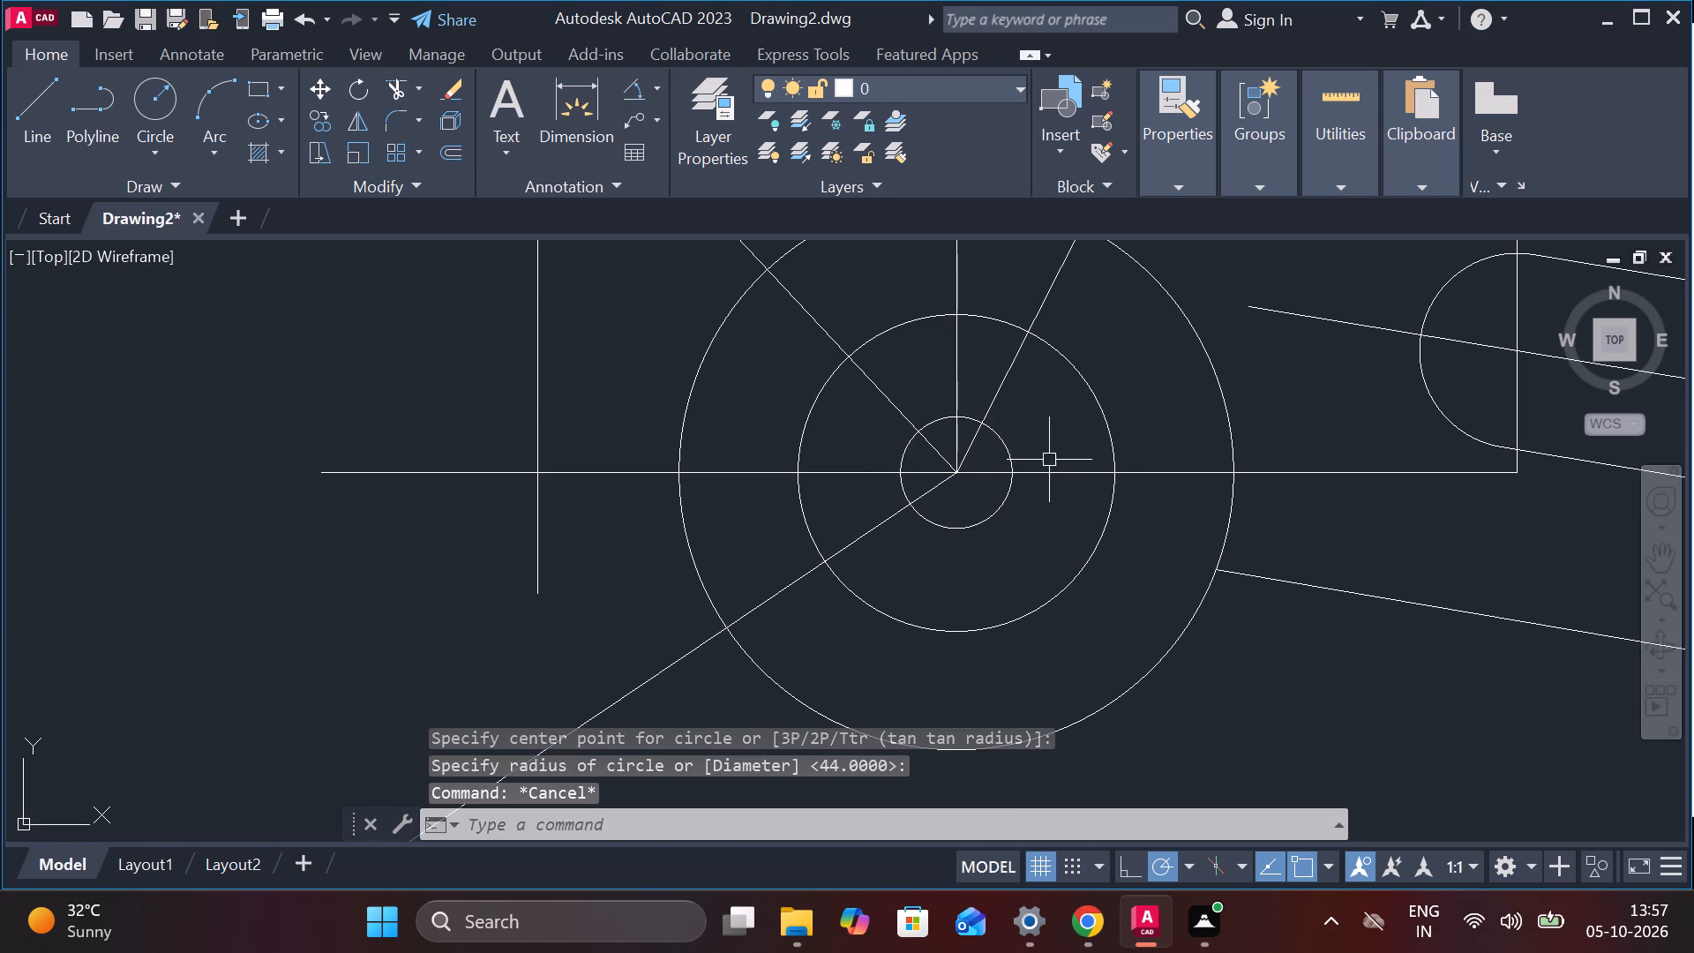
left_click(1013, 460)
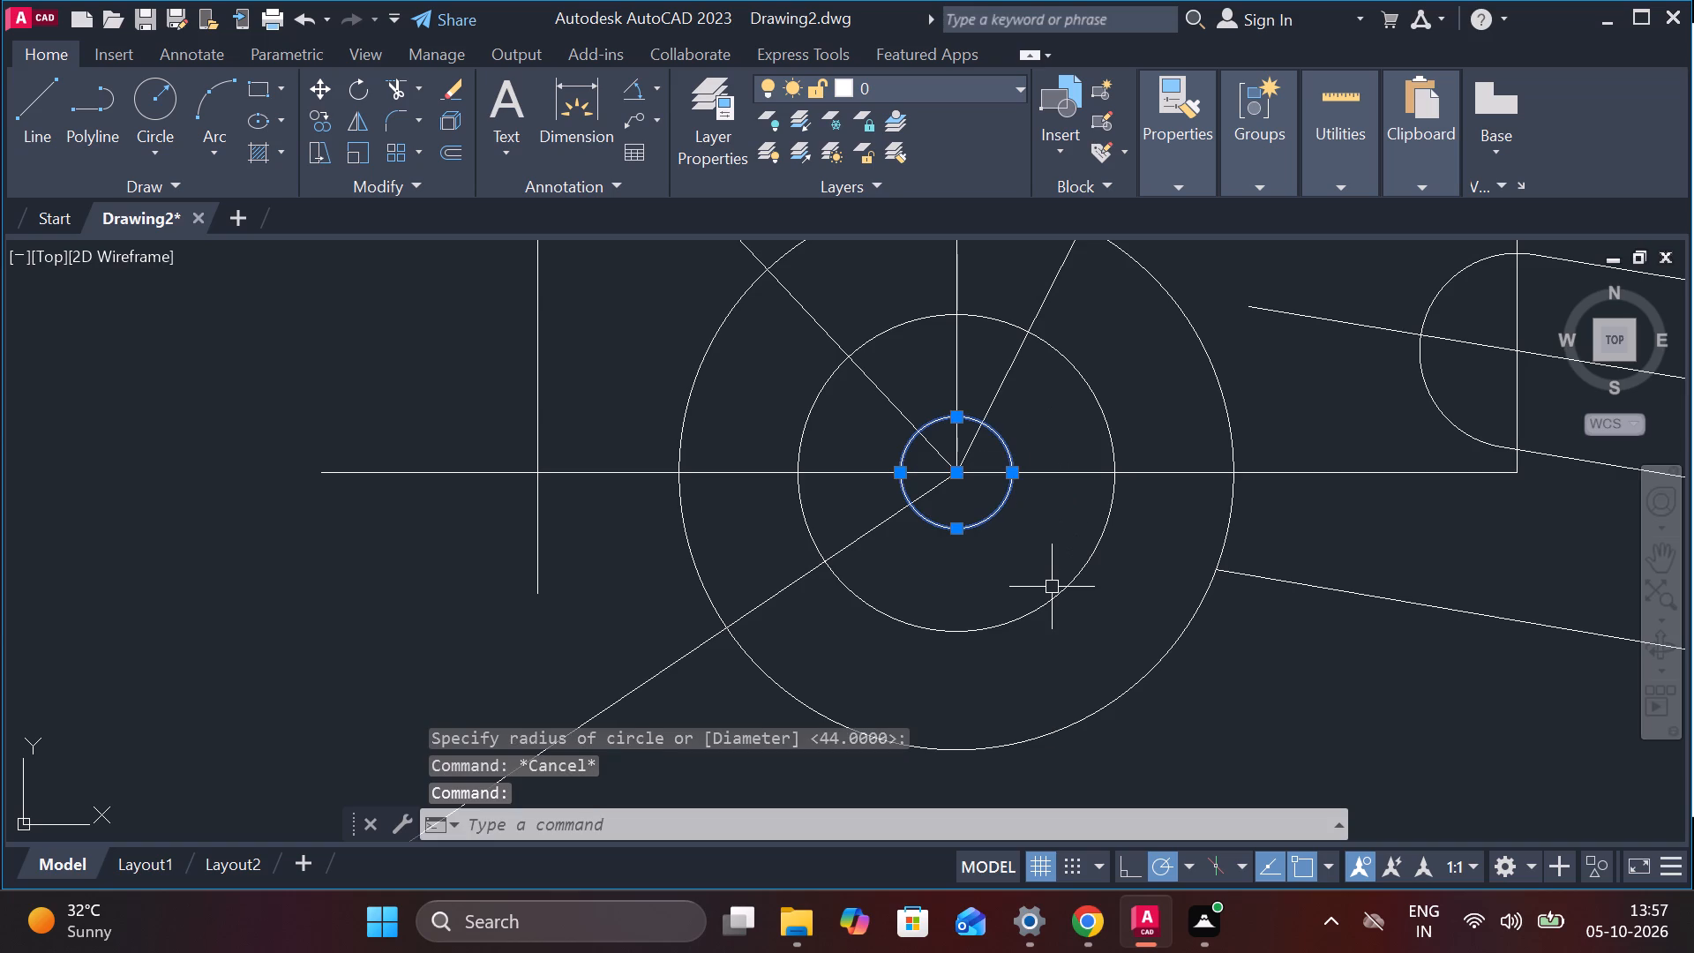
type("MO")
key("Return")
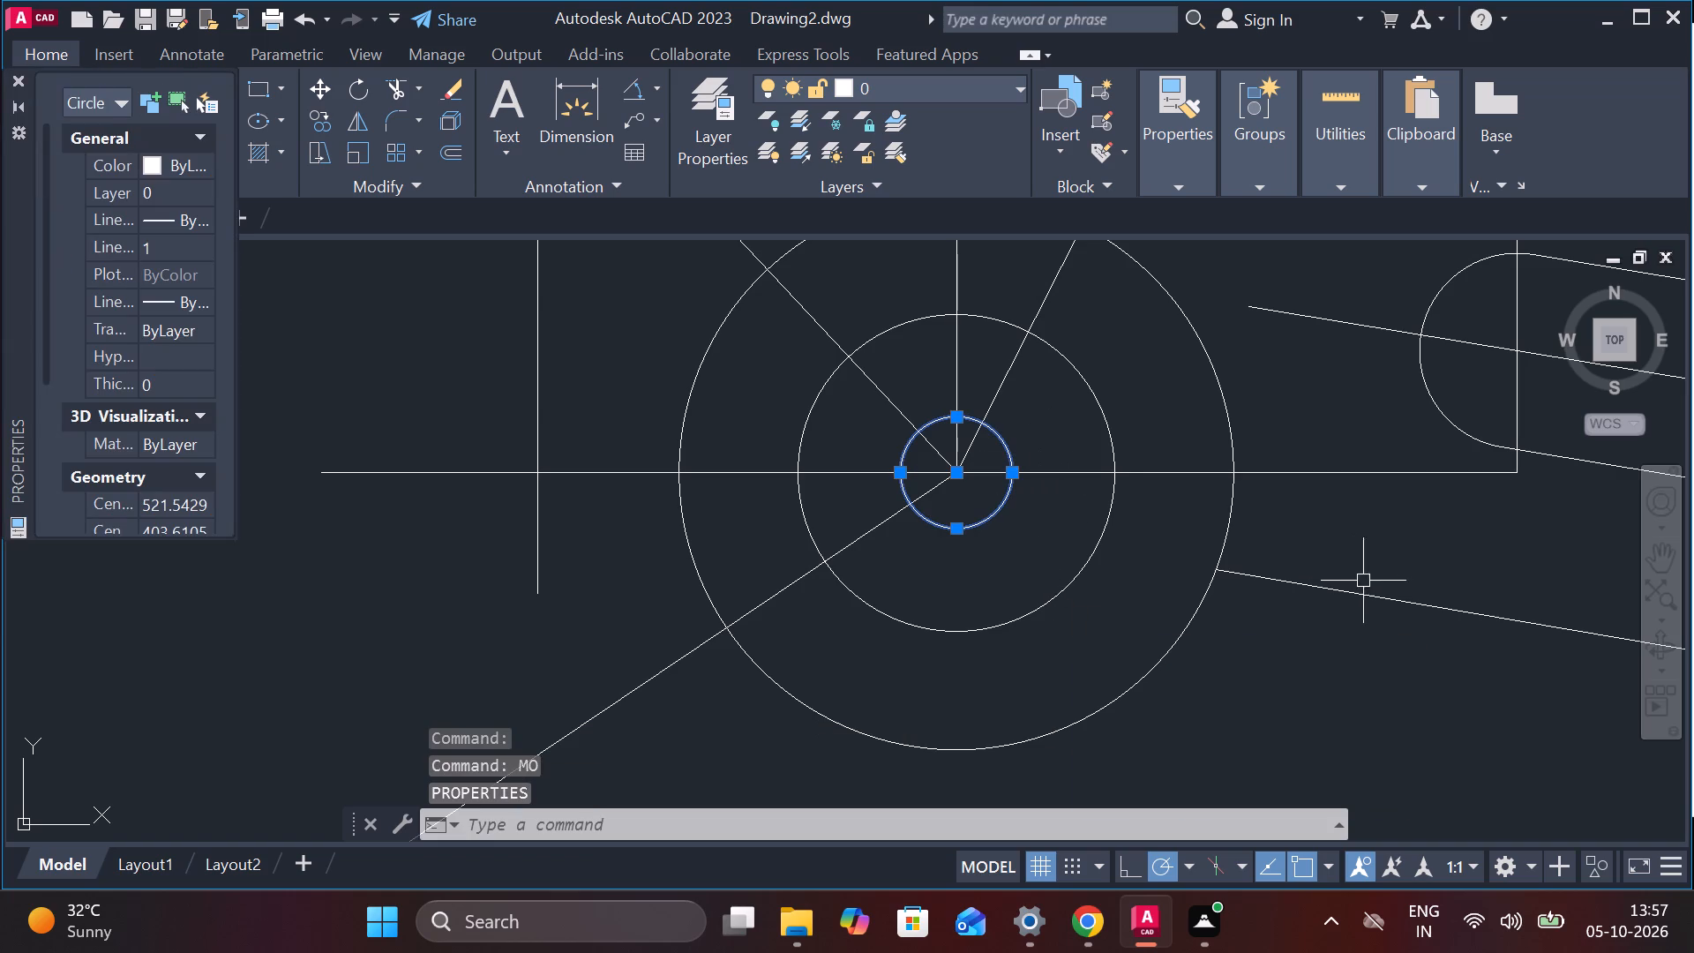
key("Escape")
Move the small circle from the 91/52 circles' centre 141 units down-left along the inclined line.
left_click(978, 517)
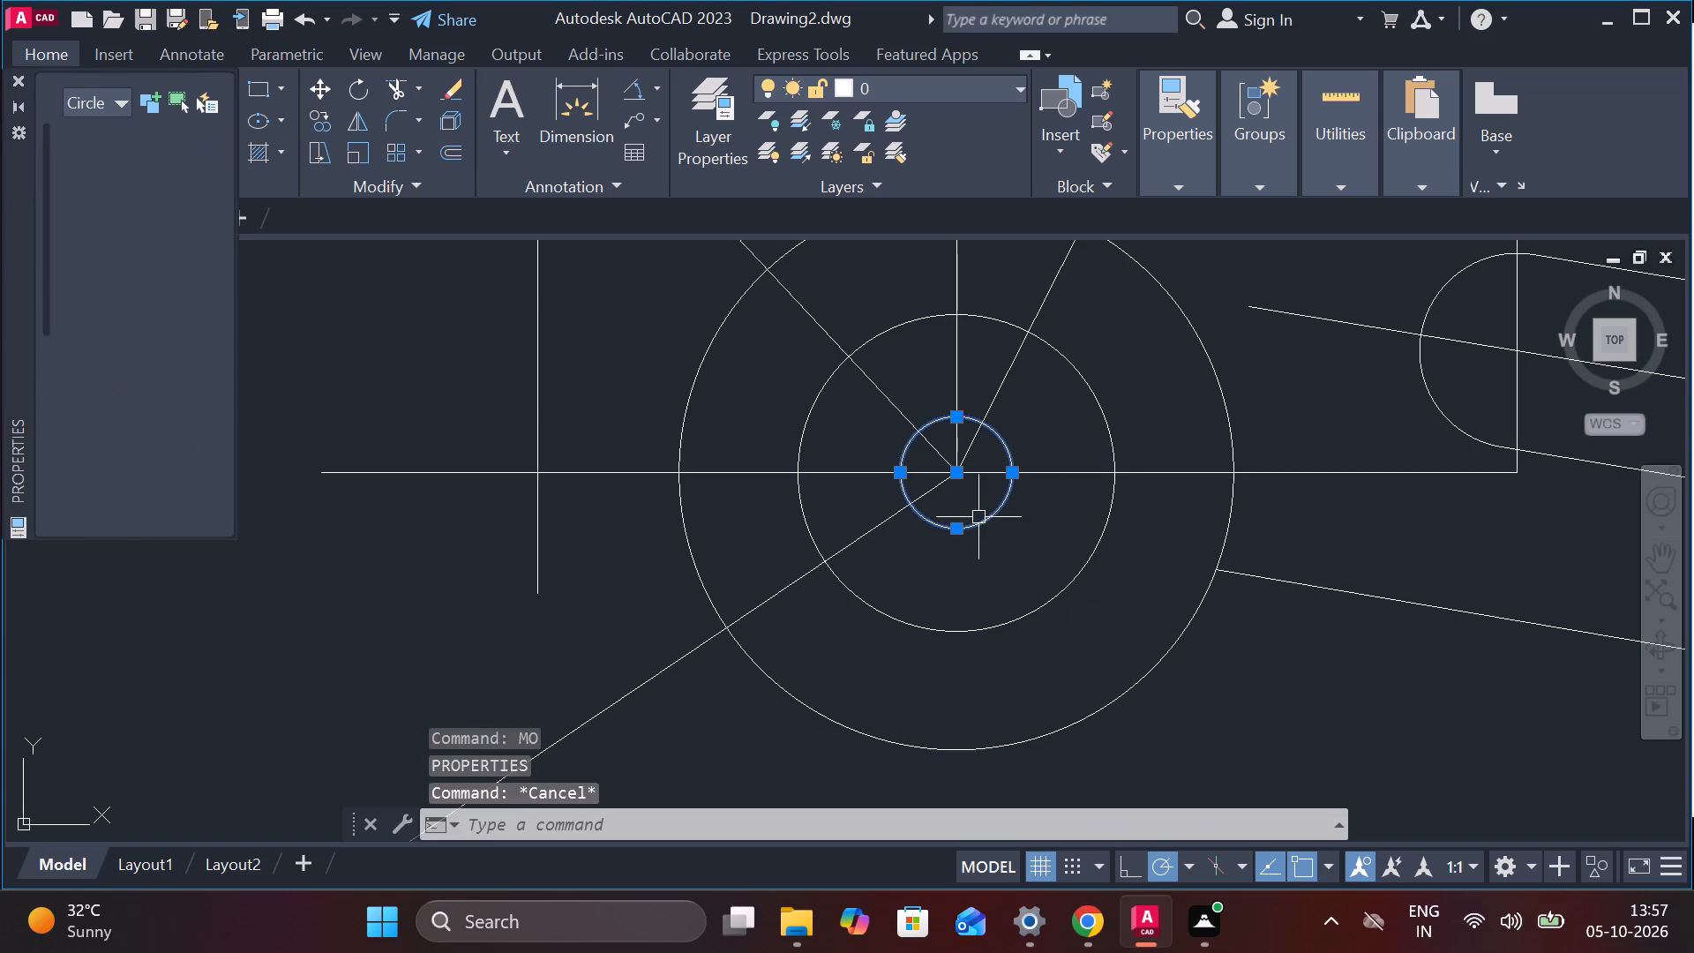
key("m")
key("Return")
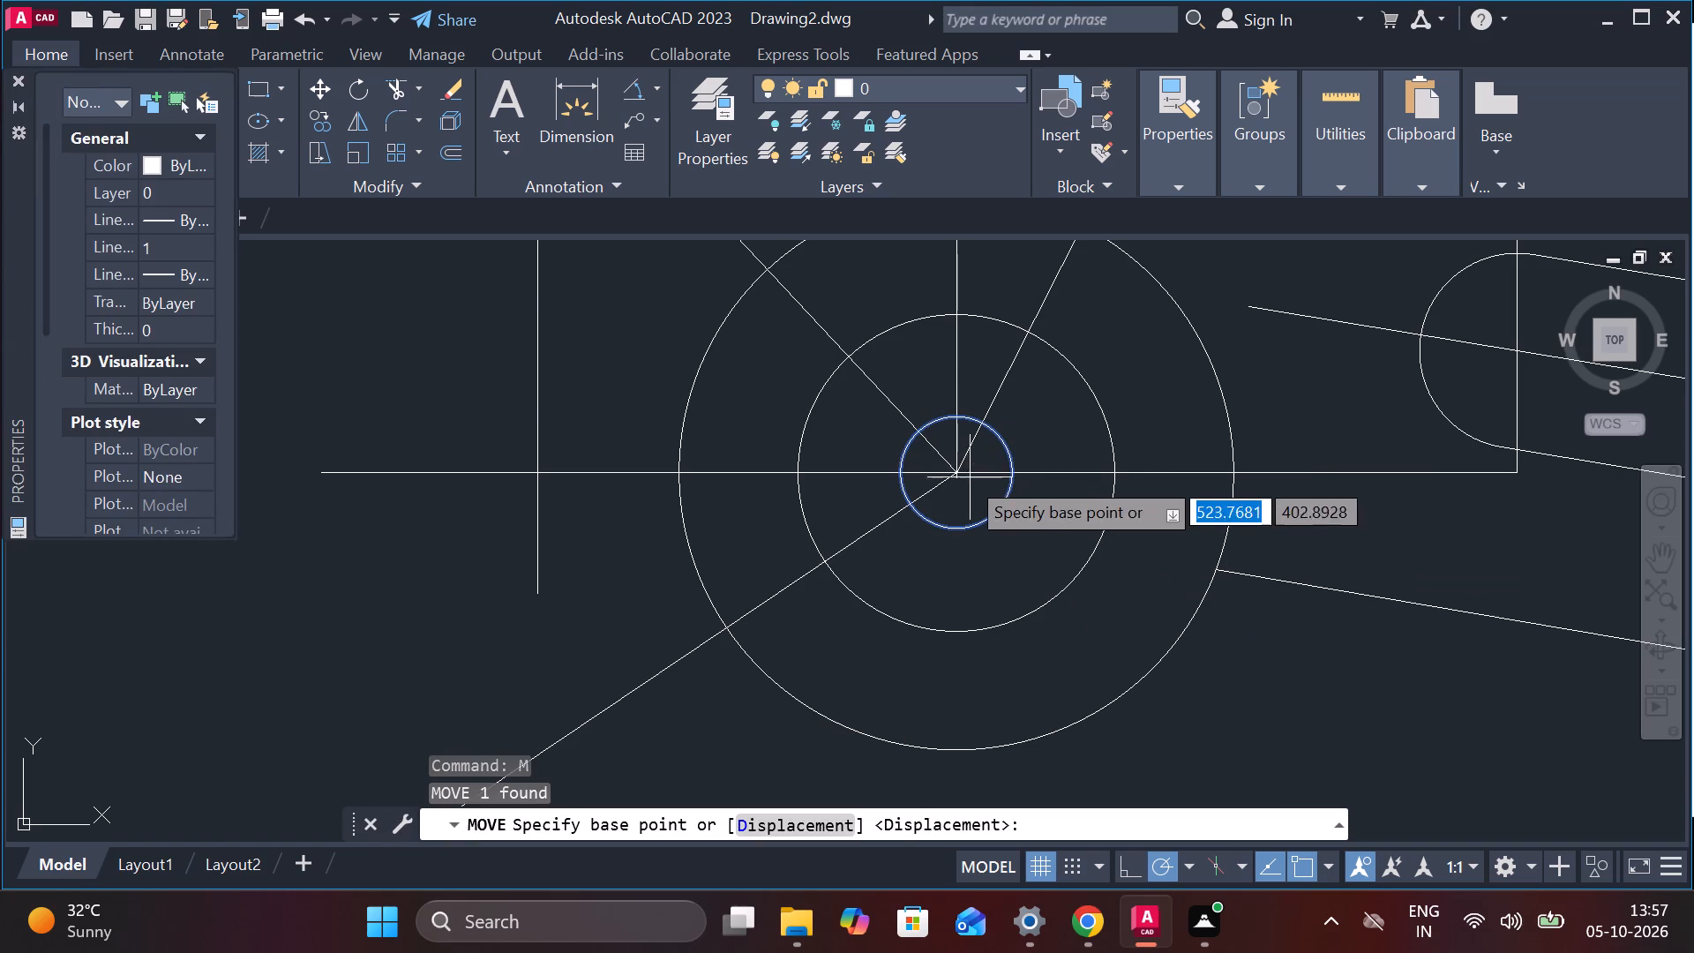
left_click(956, 476)
middle_click_drag(810, 554, 926, 425)
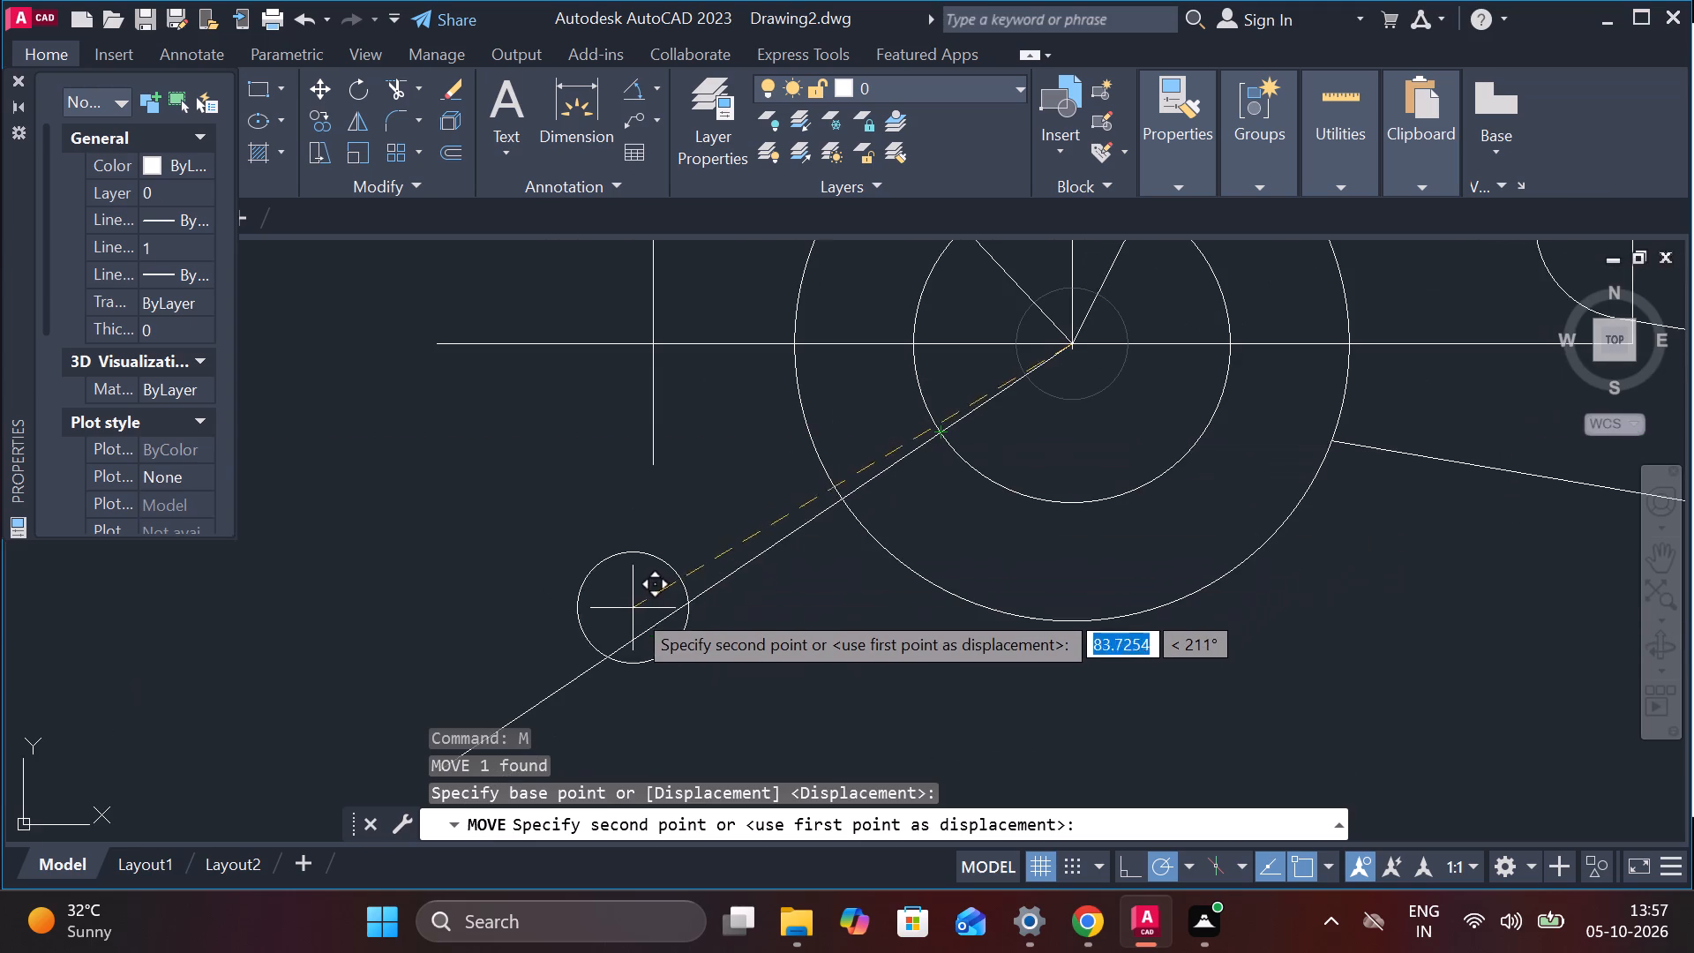
middle_click_drag(630, 640, 828, 453)
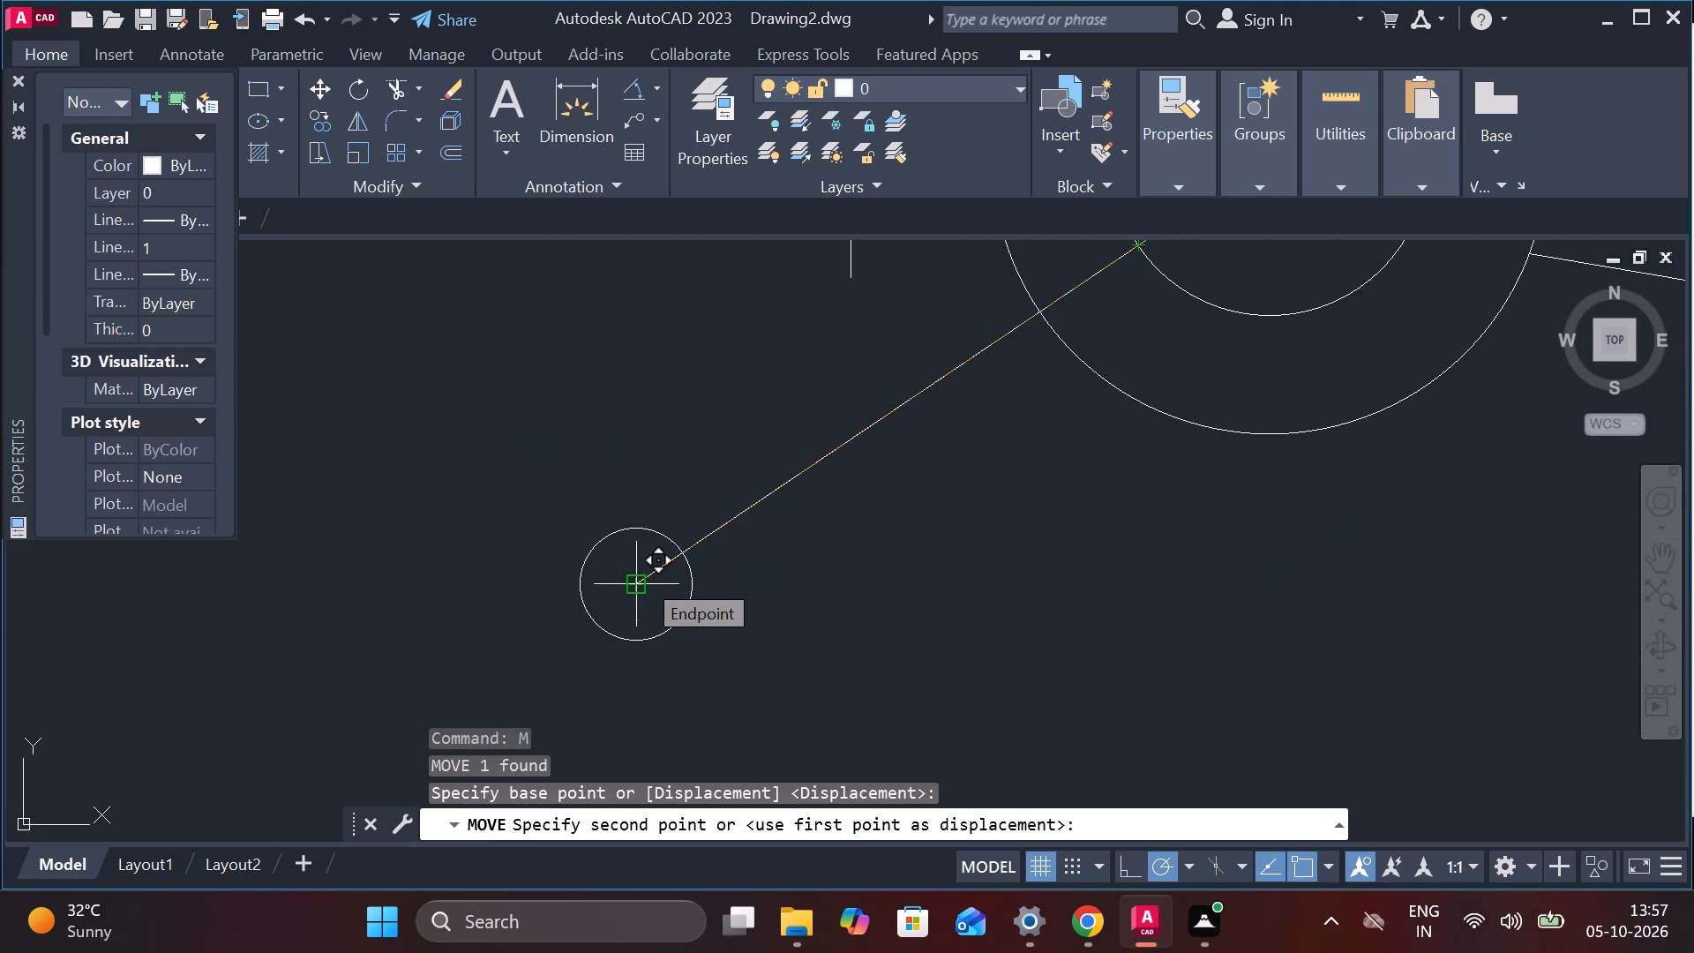
type("14")
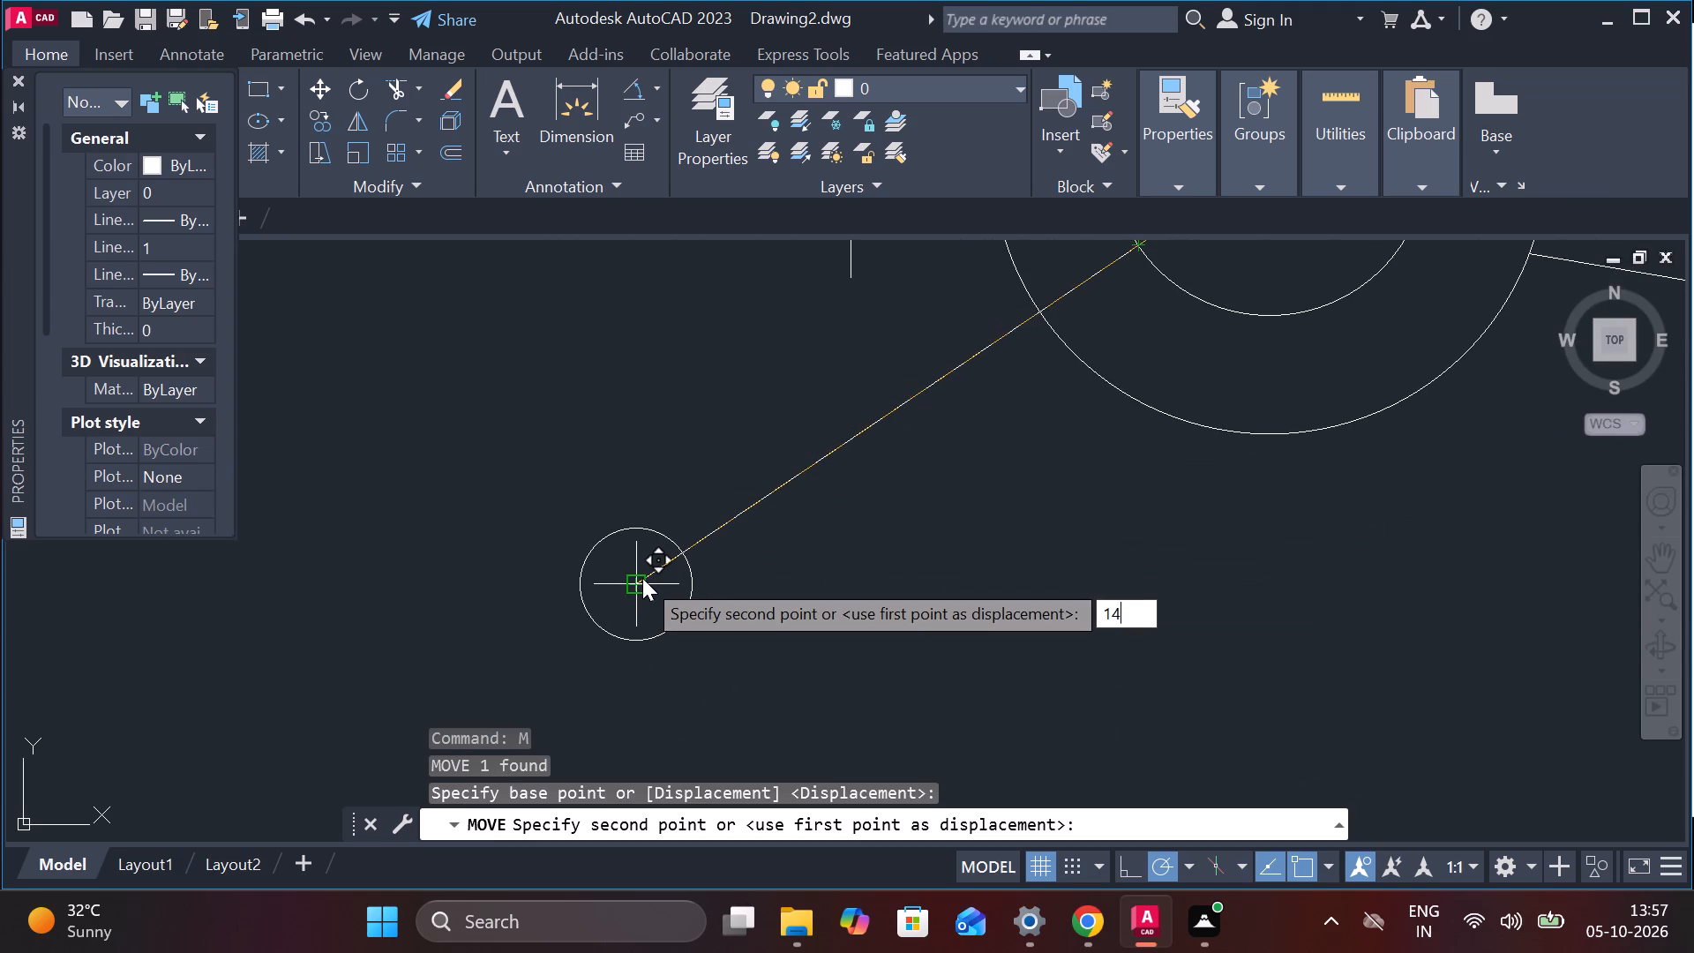
key("1")
key("Return")
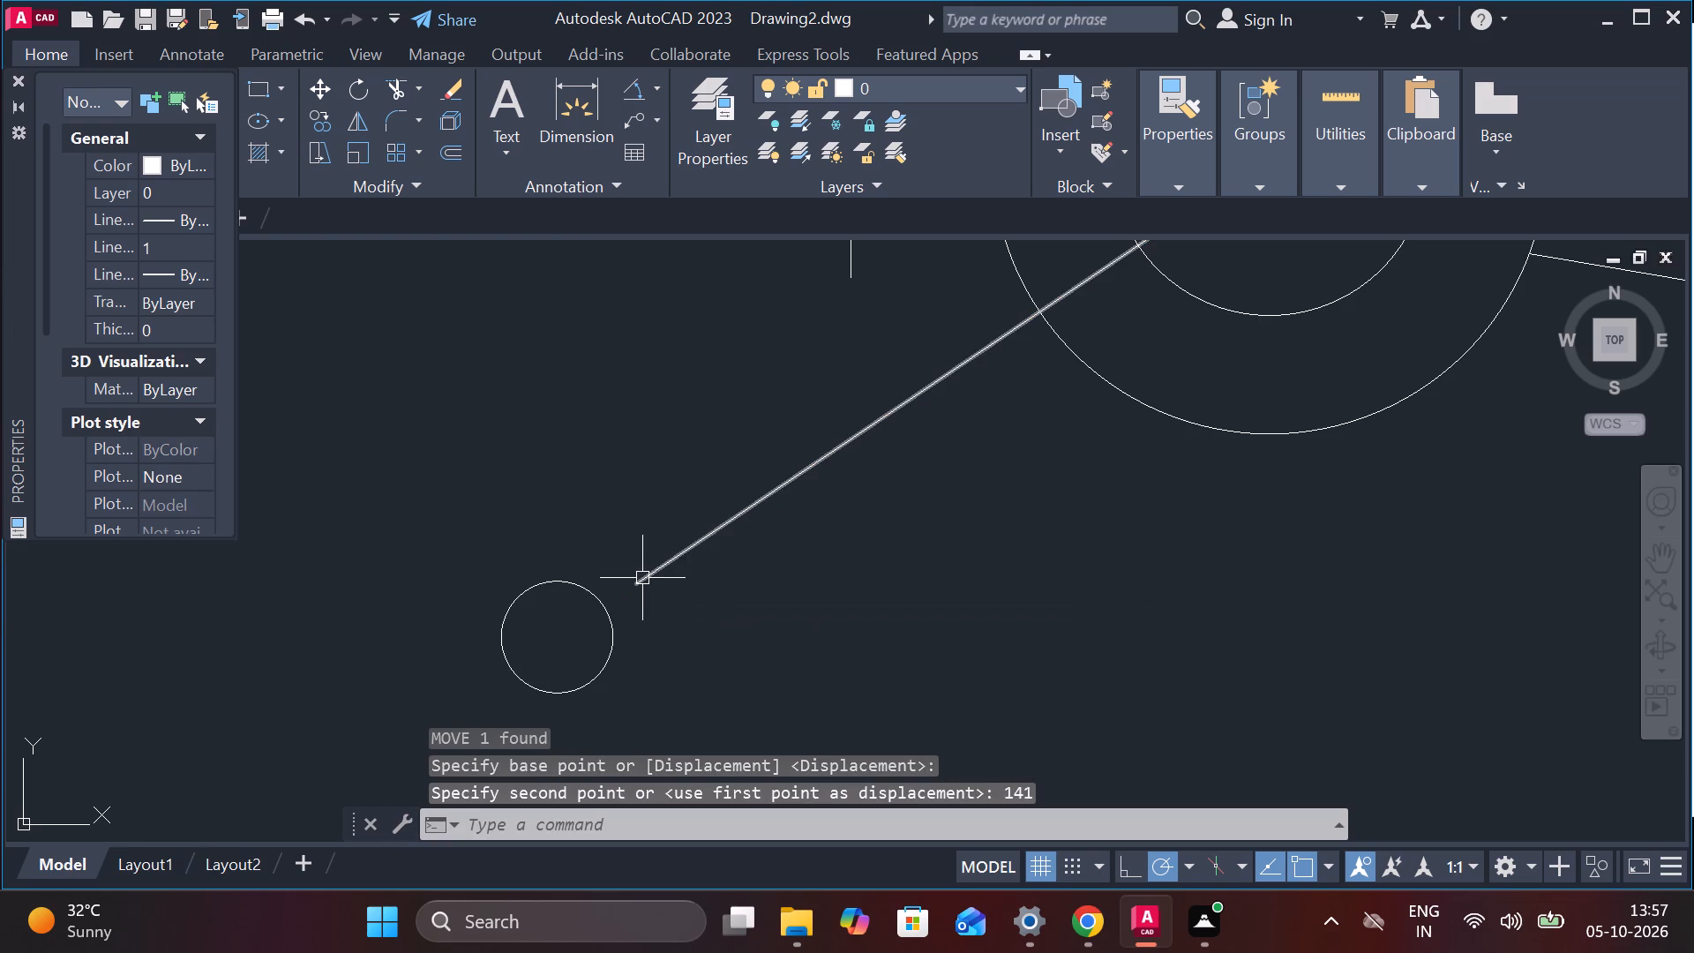
key("Escape")
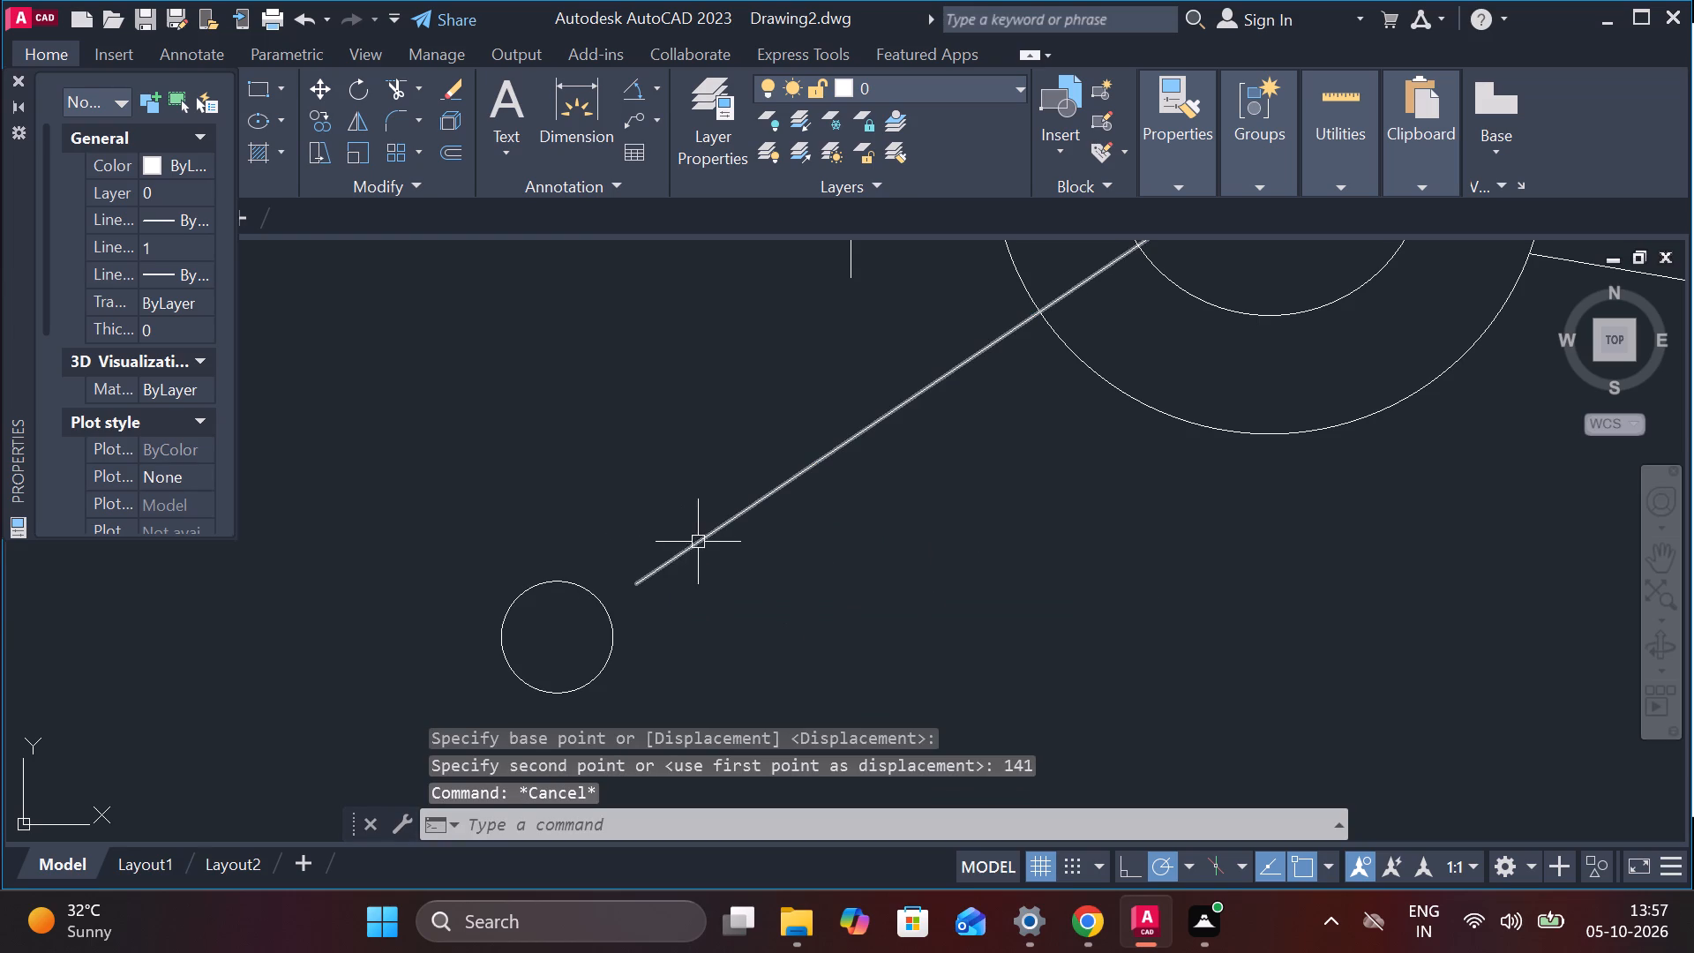
Lengthen the inclined line's lower end to the centre of the moved small circle, making it 141 long.
left_click(698, 548)
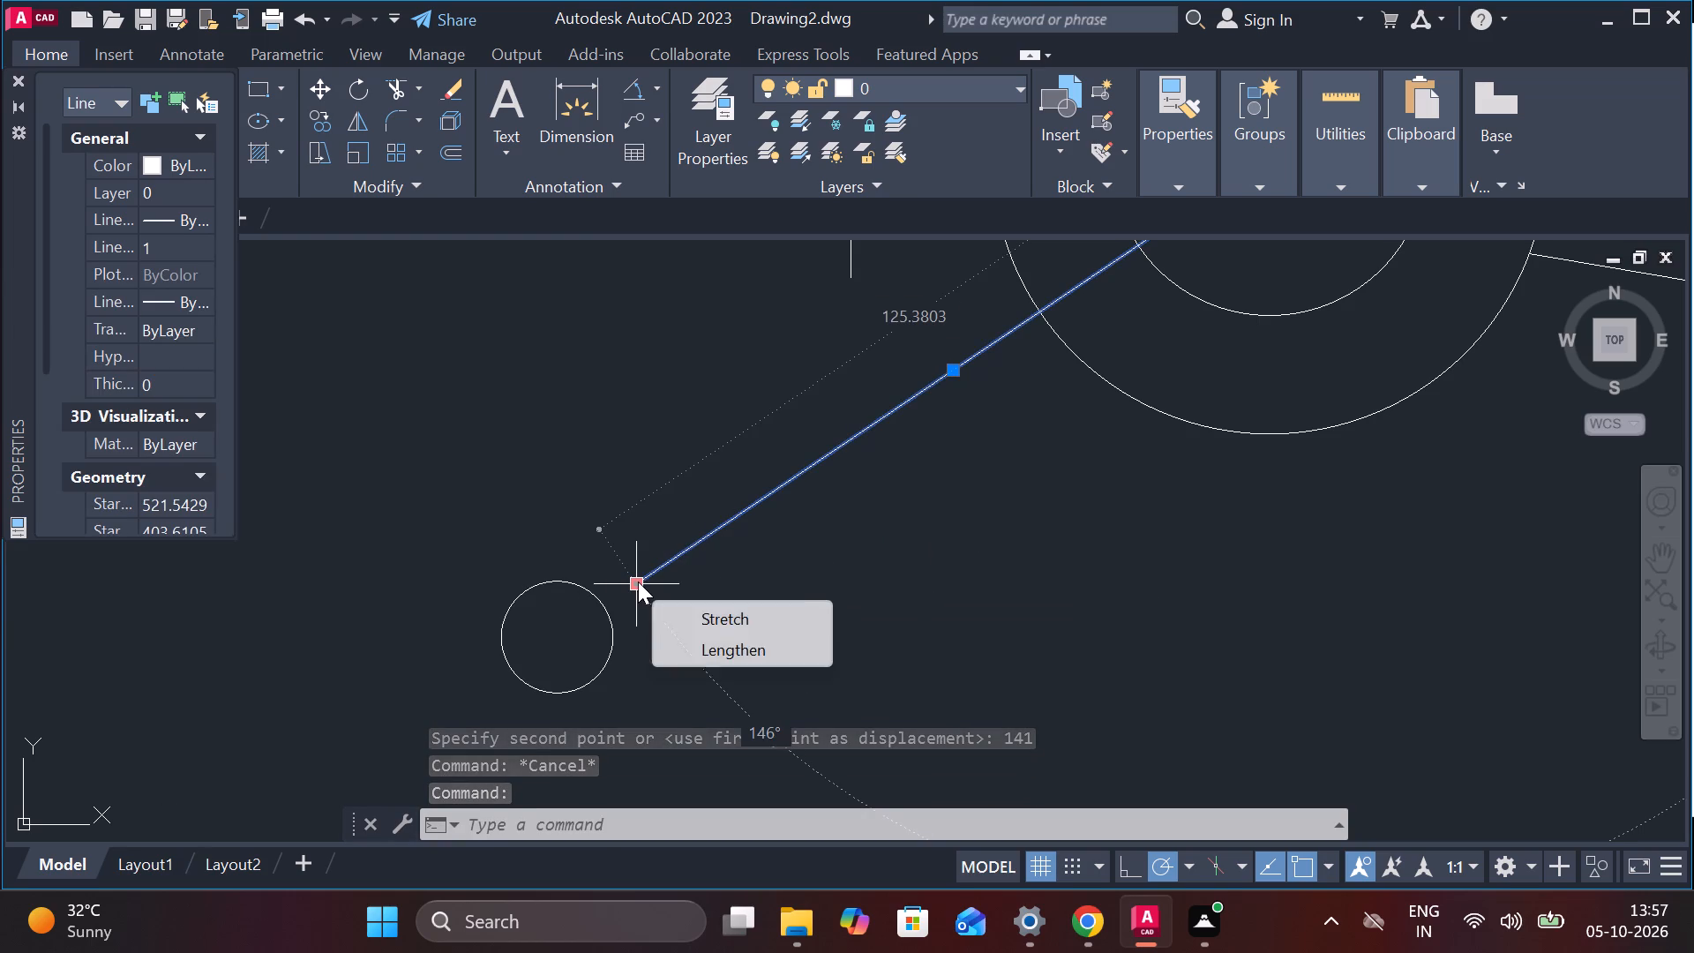
left_click(677, 649)
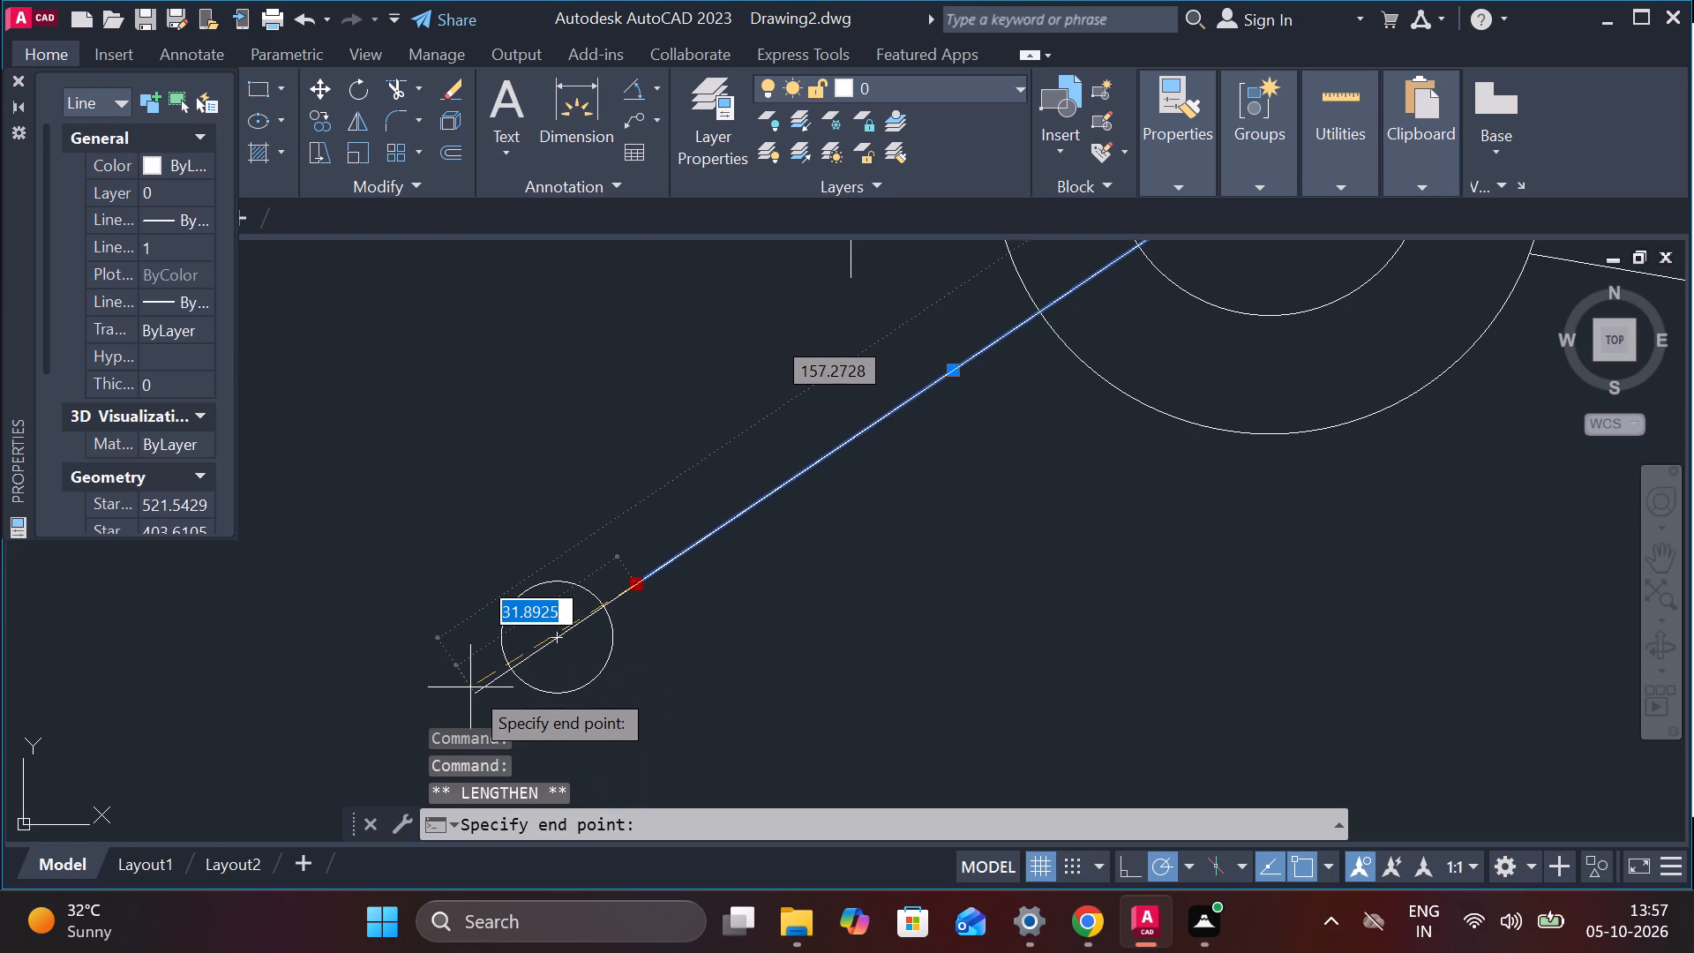
left_click(561, 642)
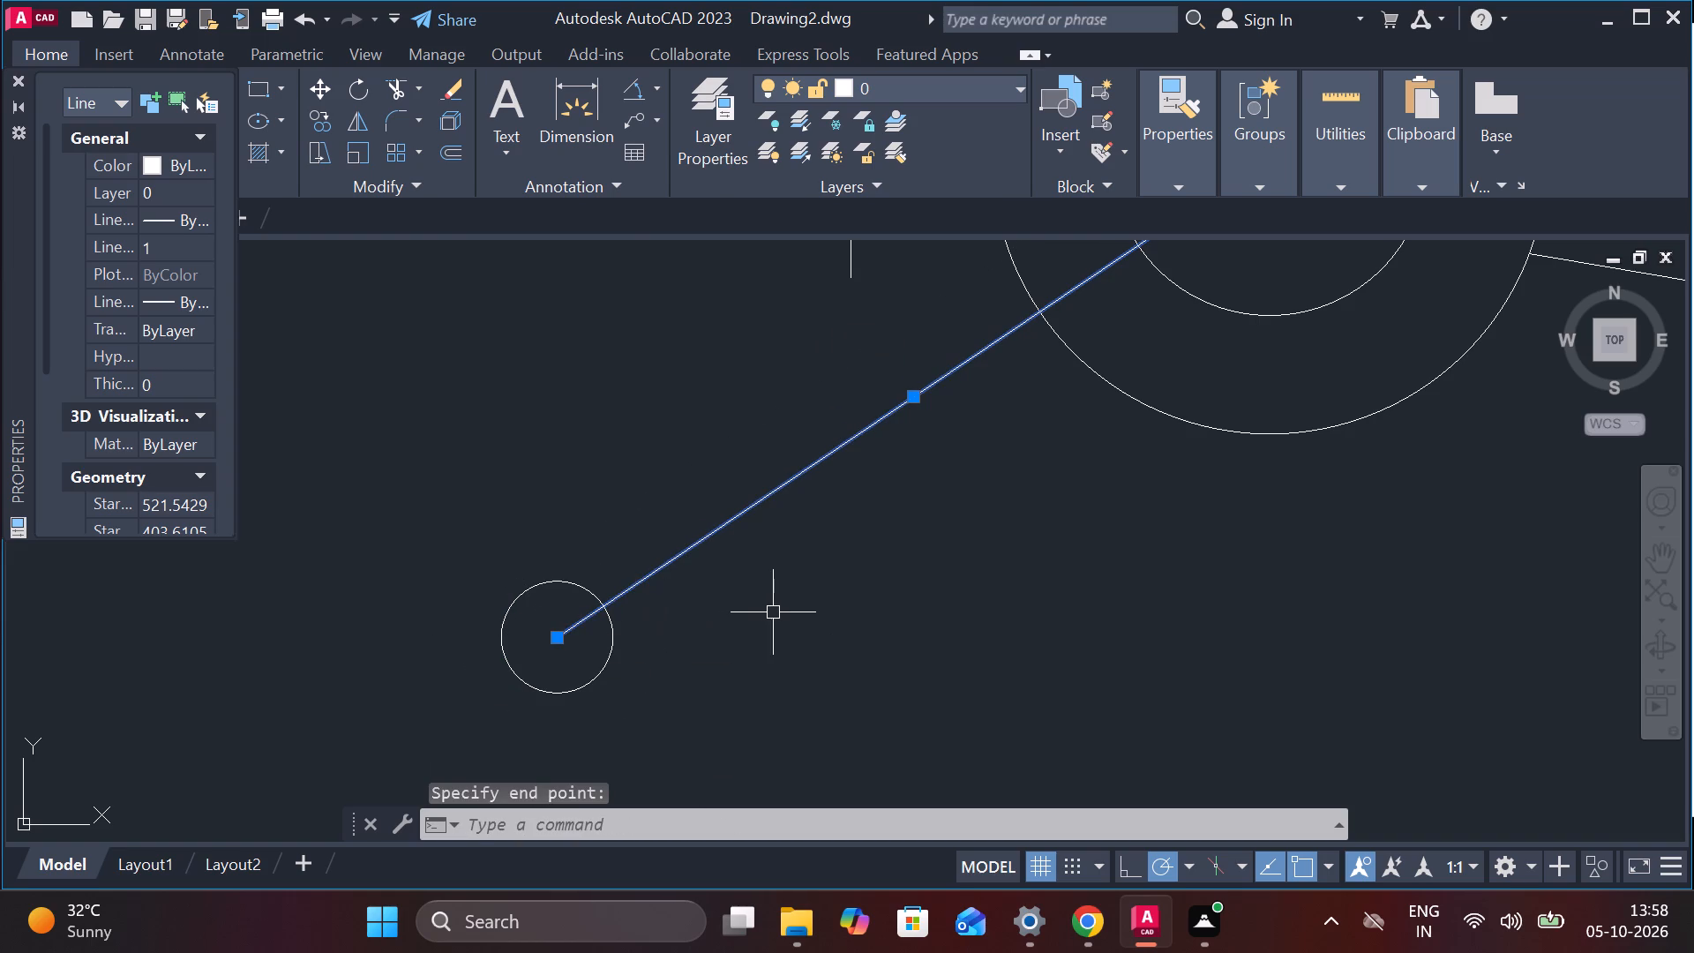
key("Escape")
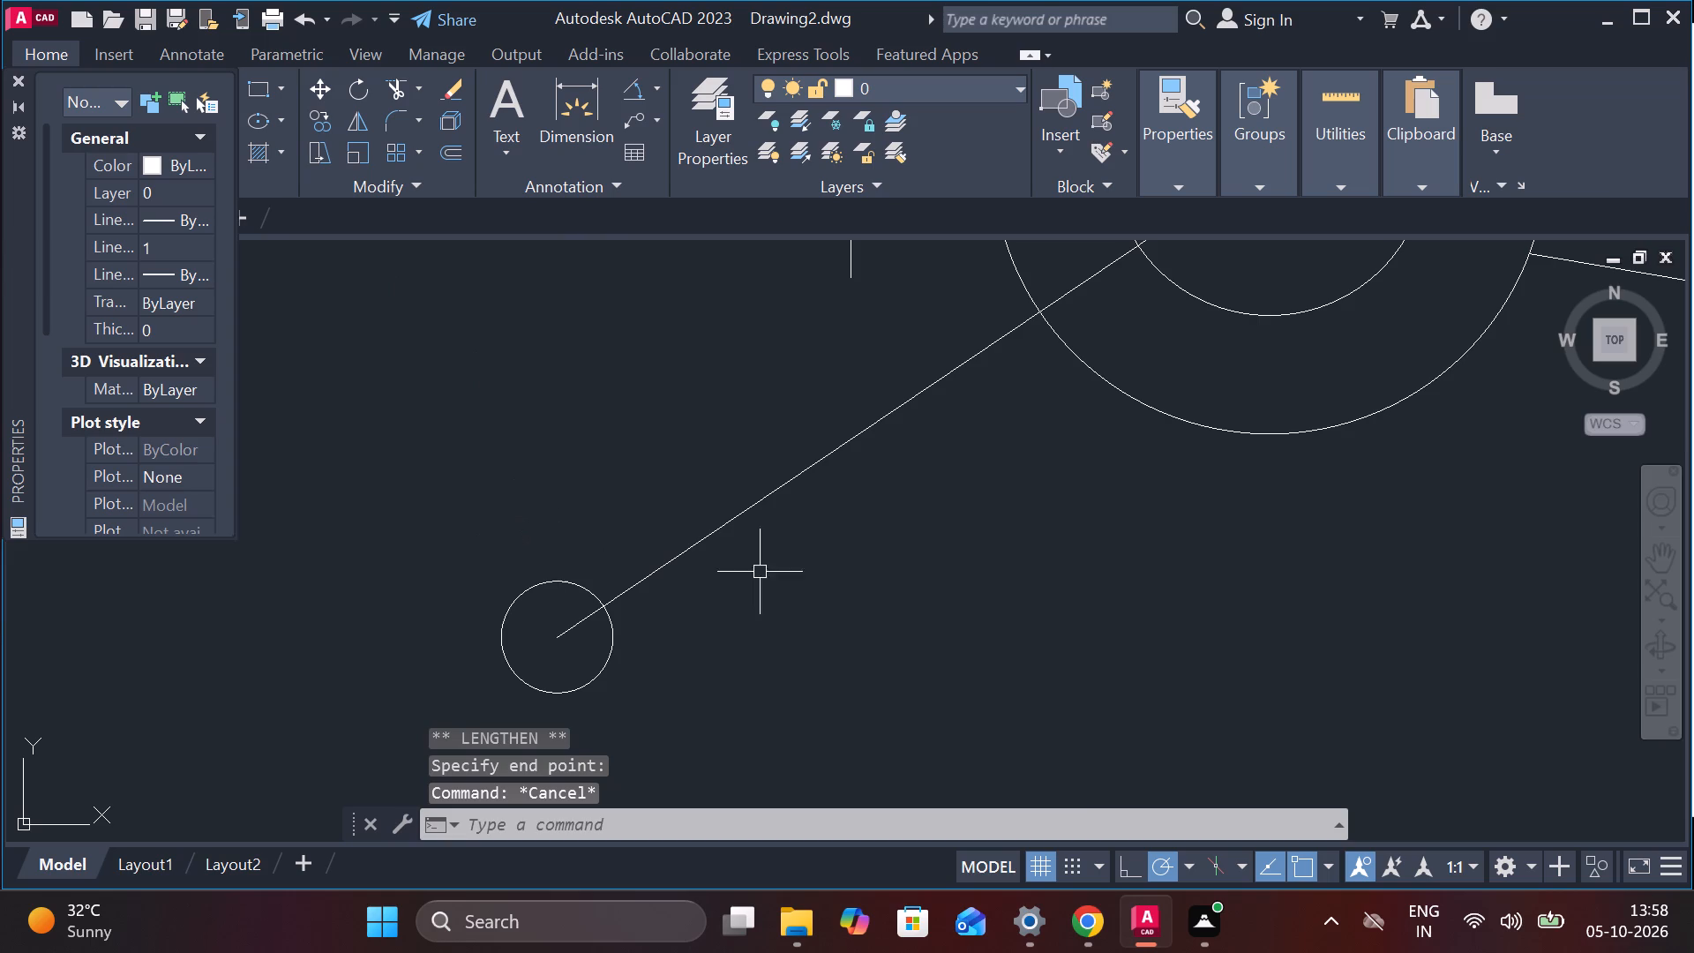
Draw a 51 diameter circle centred on the lower end of the inclined line.
key("c")
key("Return")
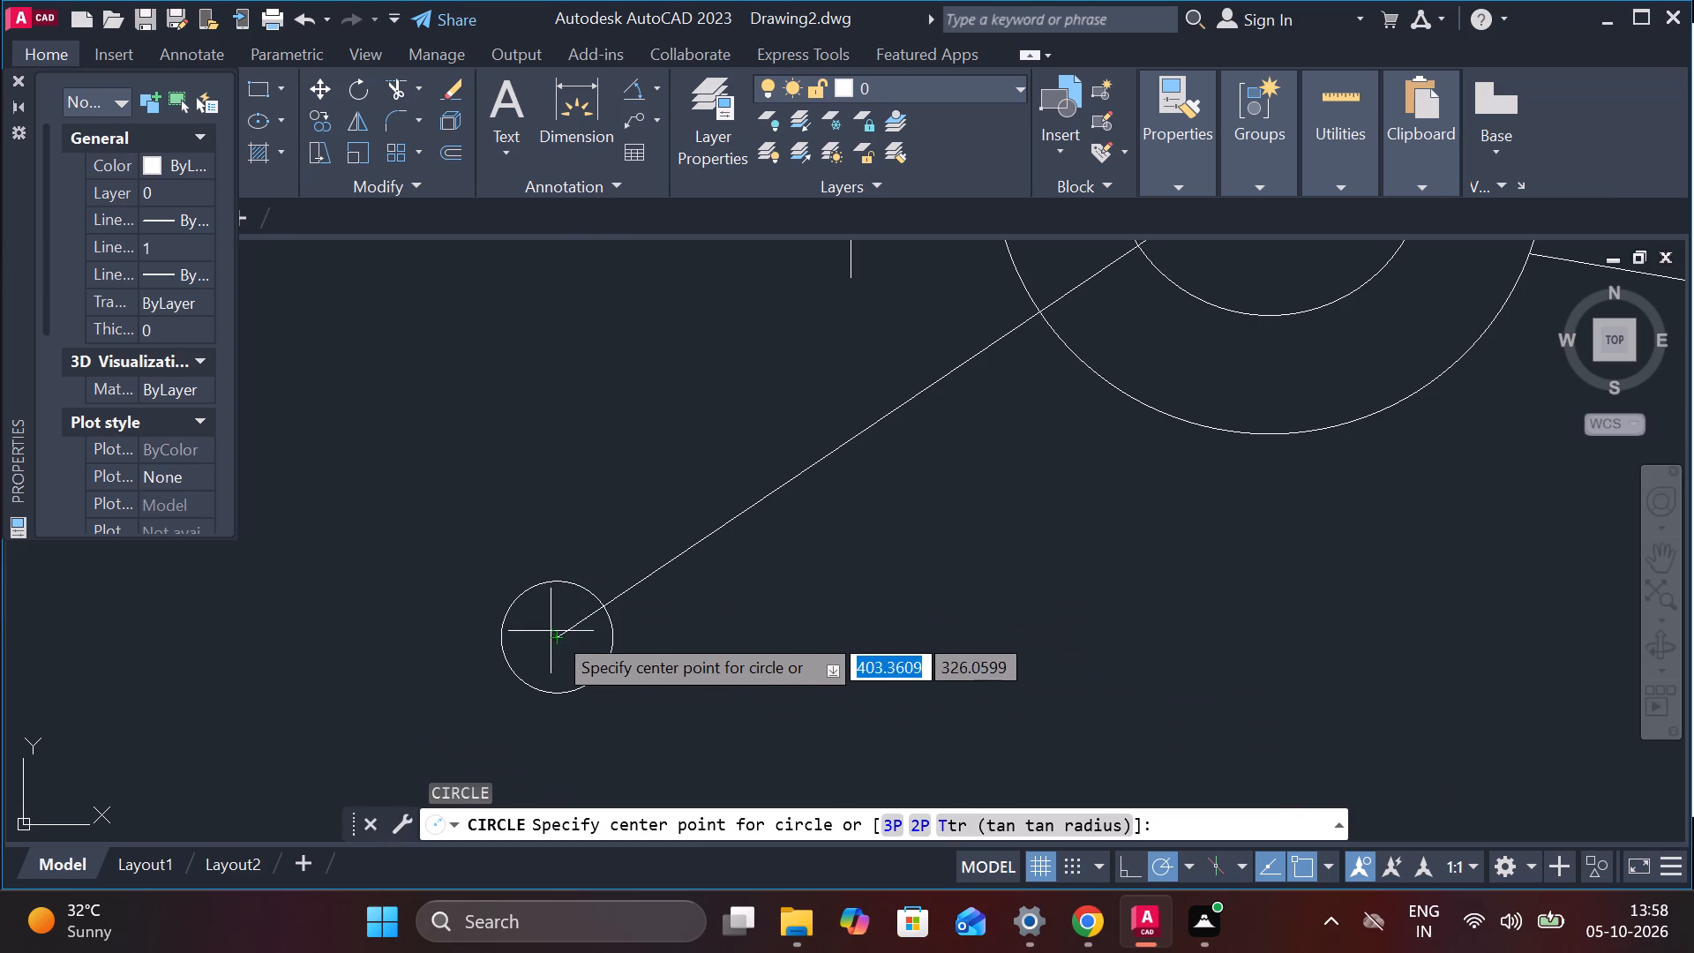
left_click(556, 638)
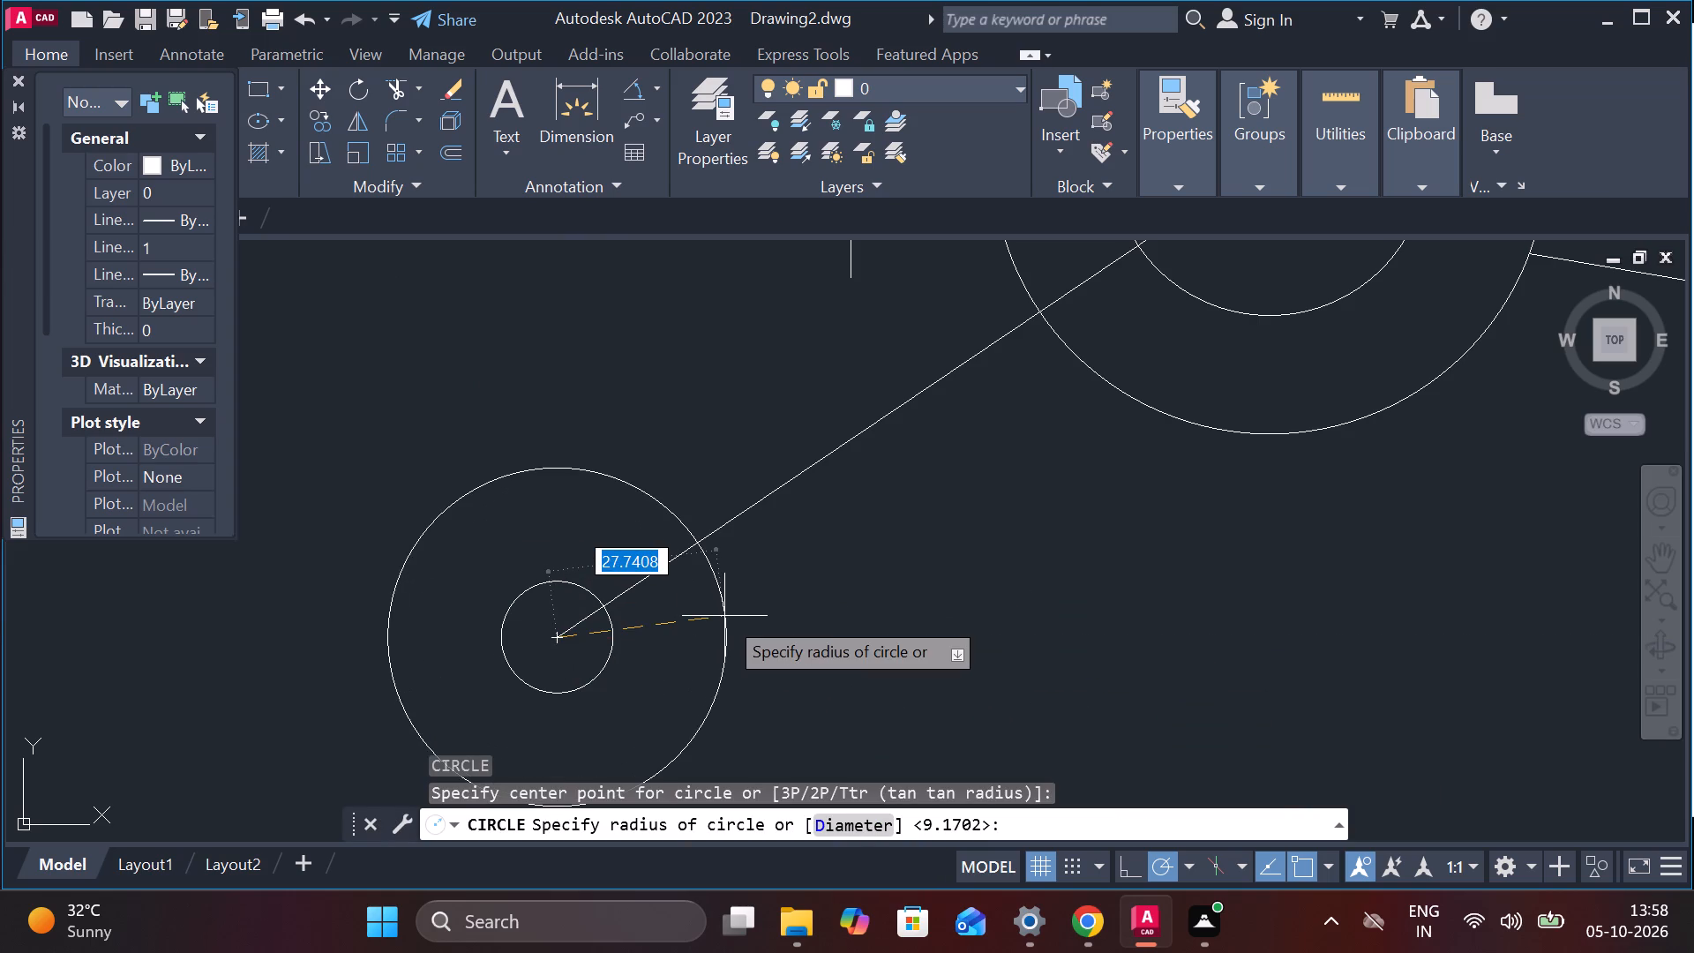
key("d")
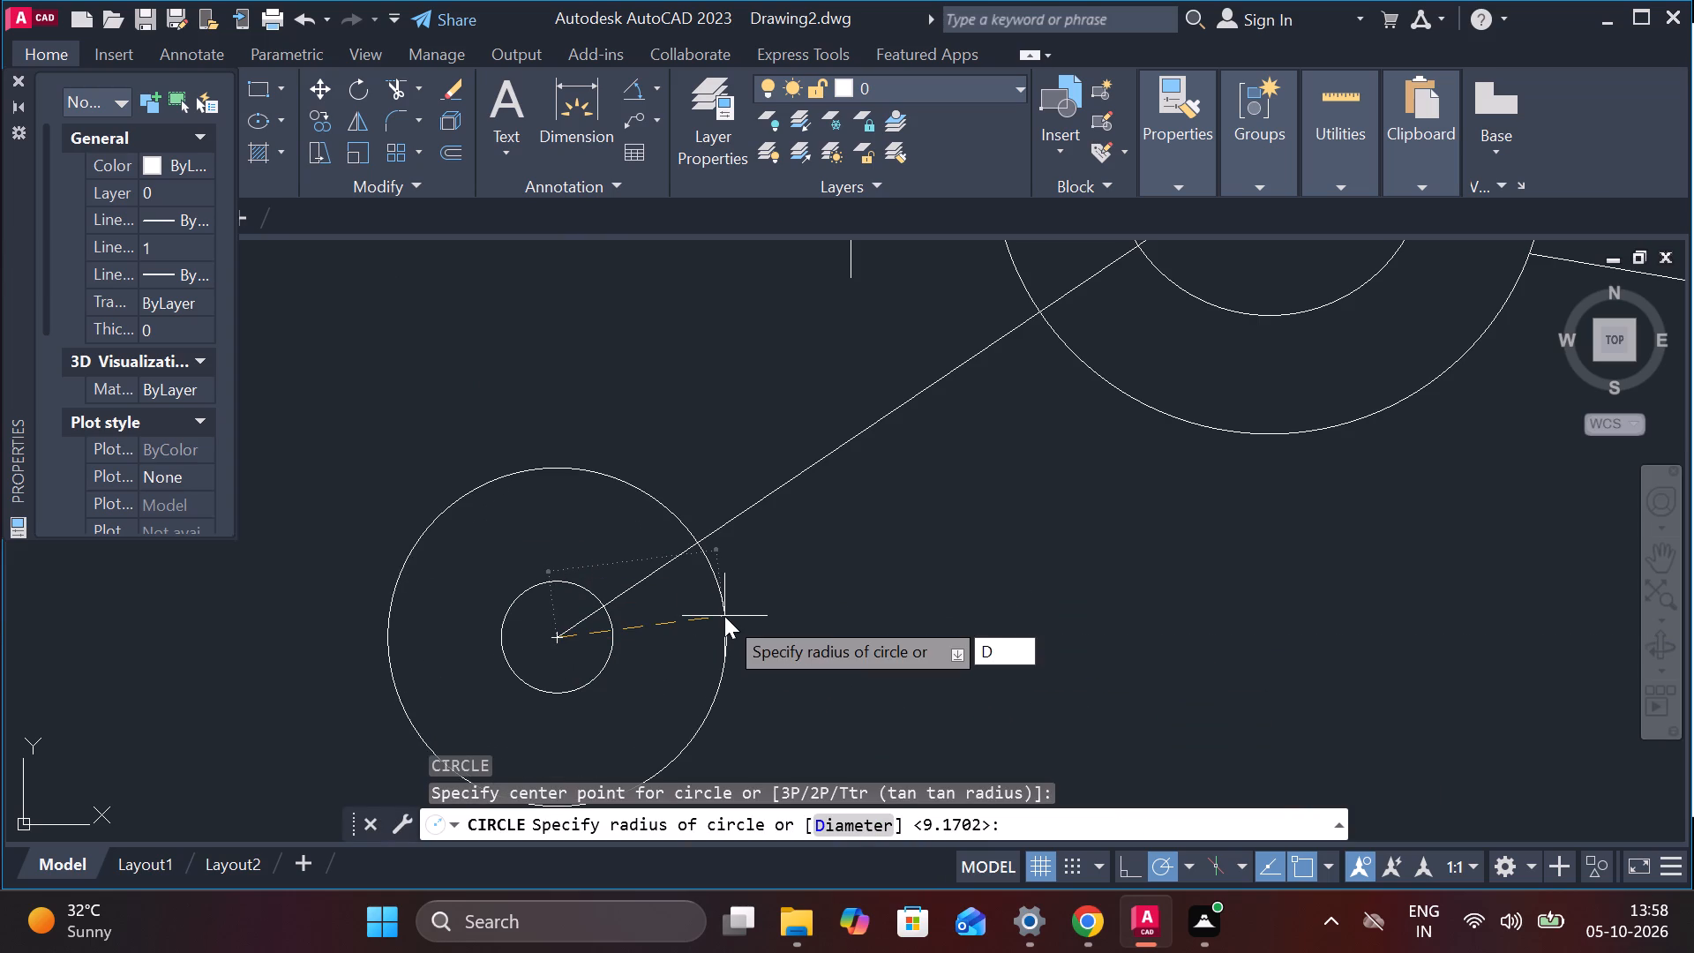
key("Return")
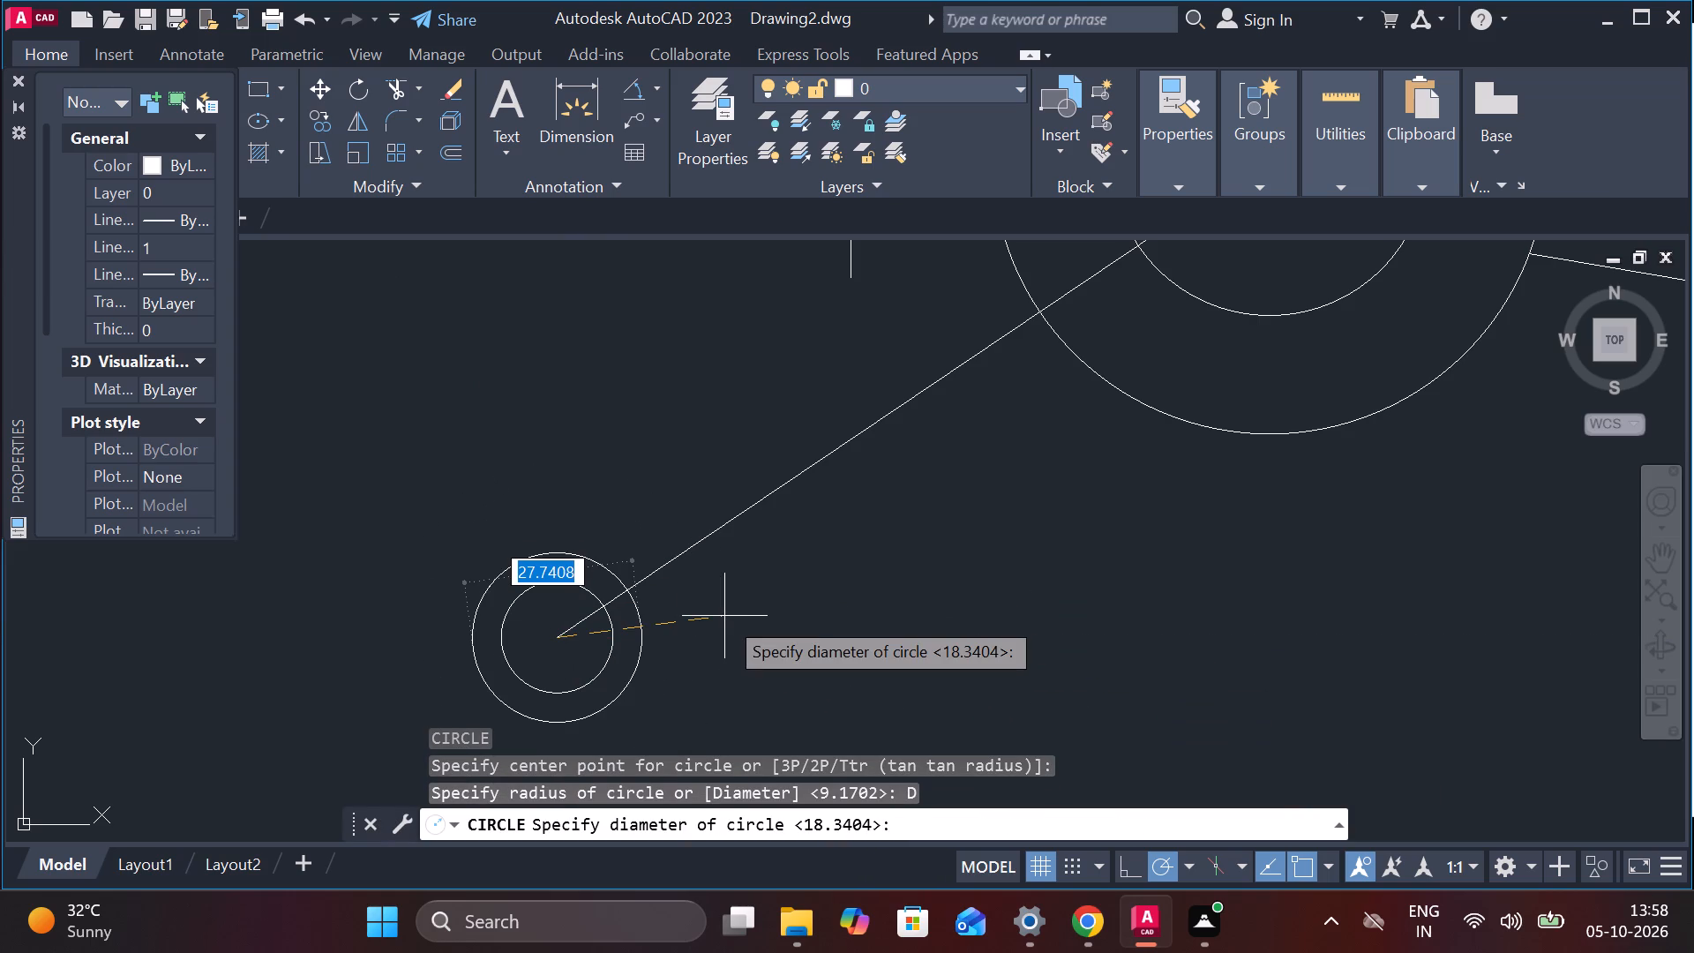
type("51")
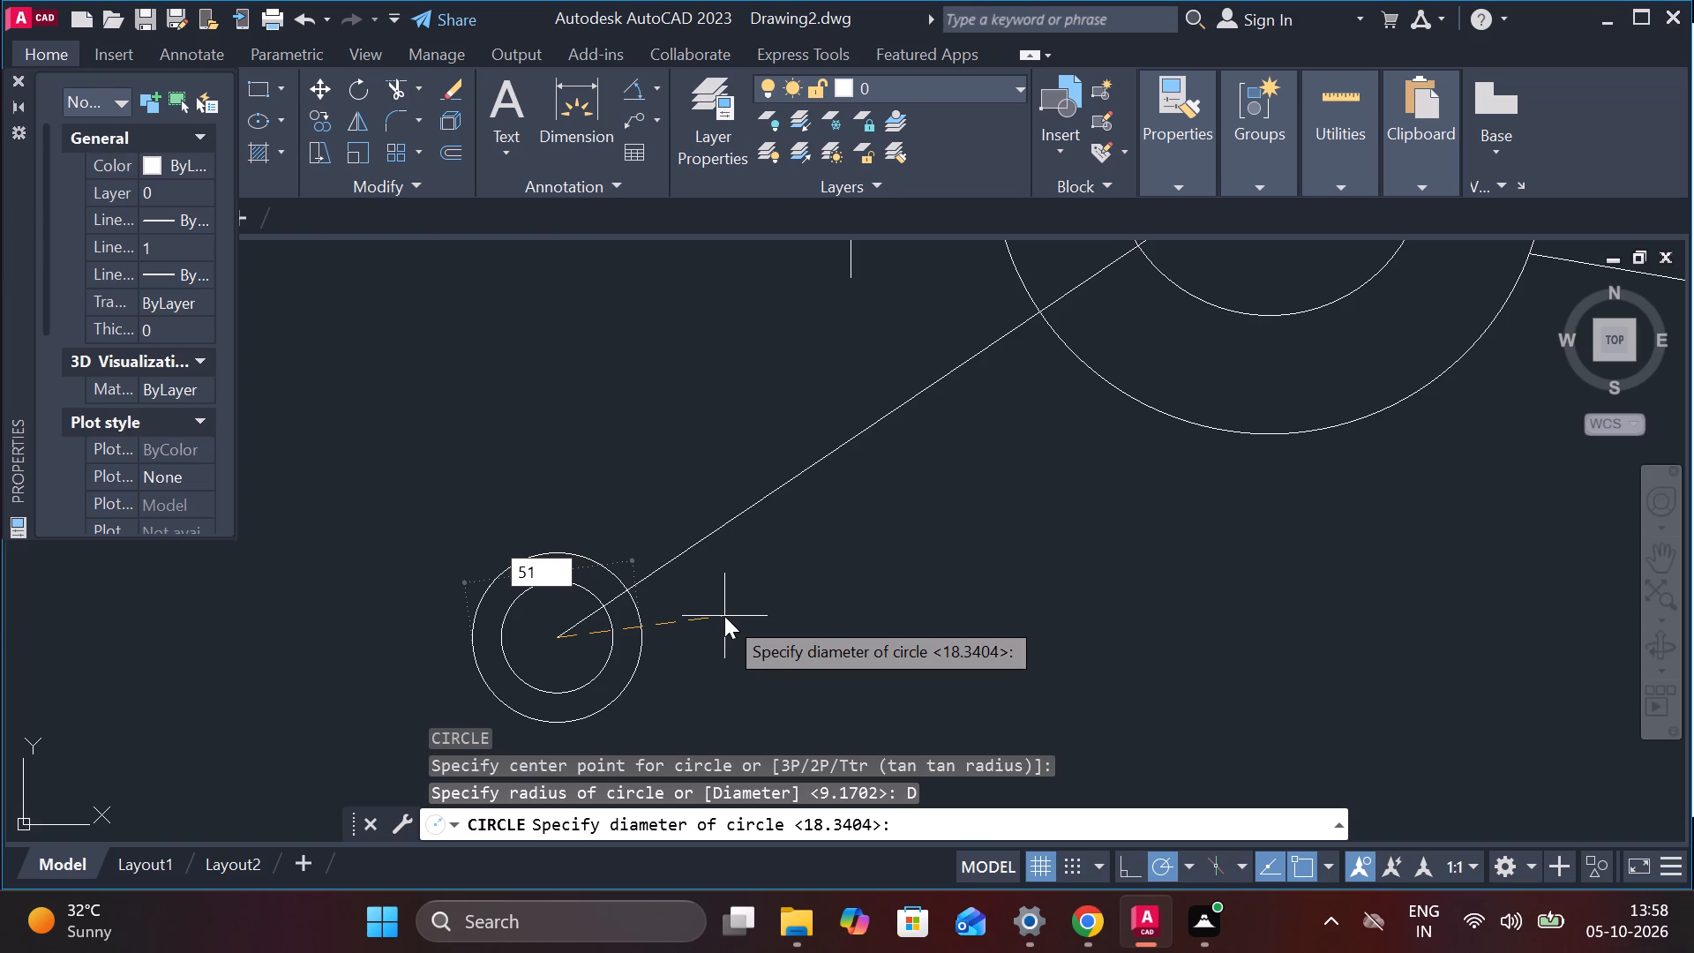
key("Return")
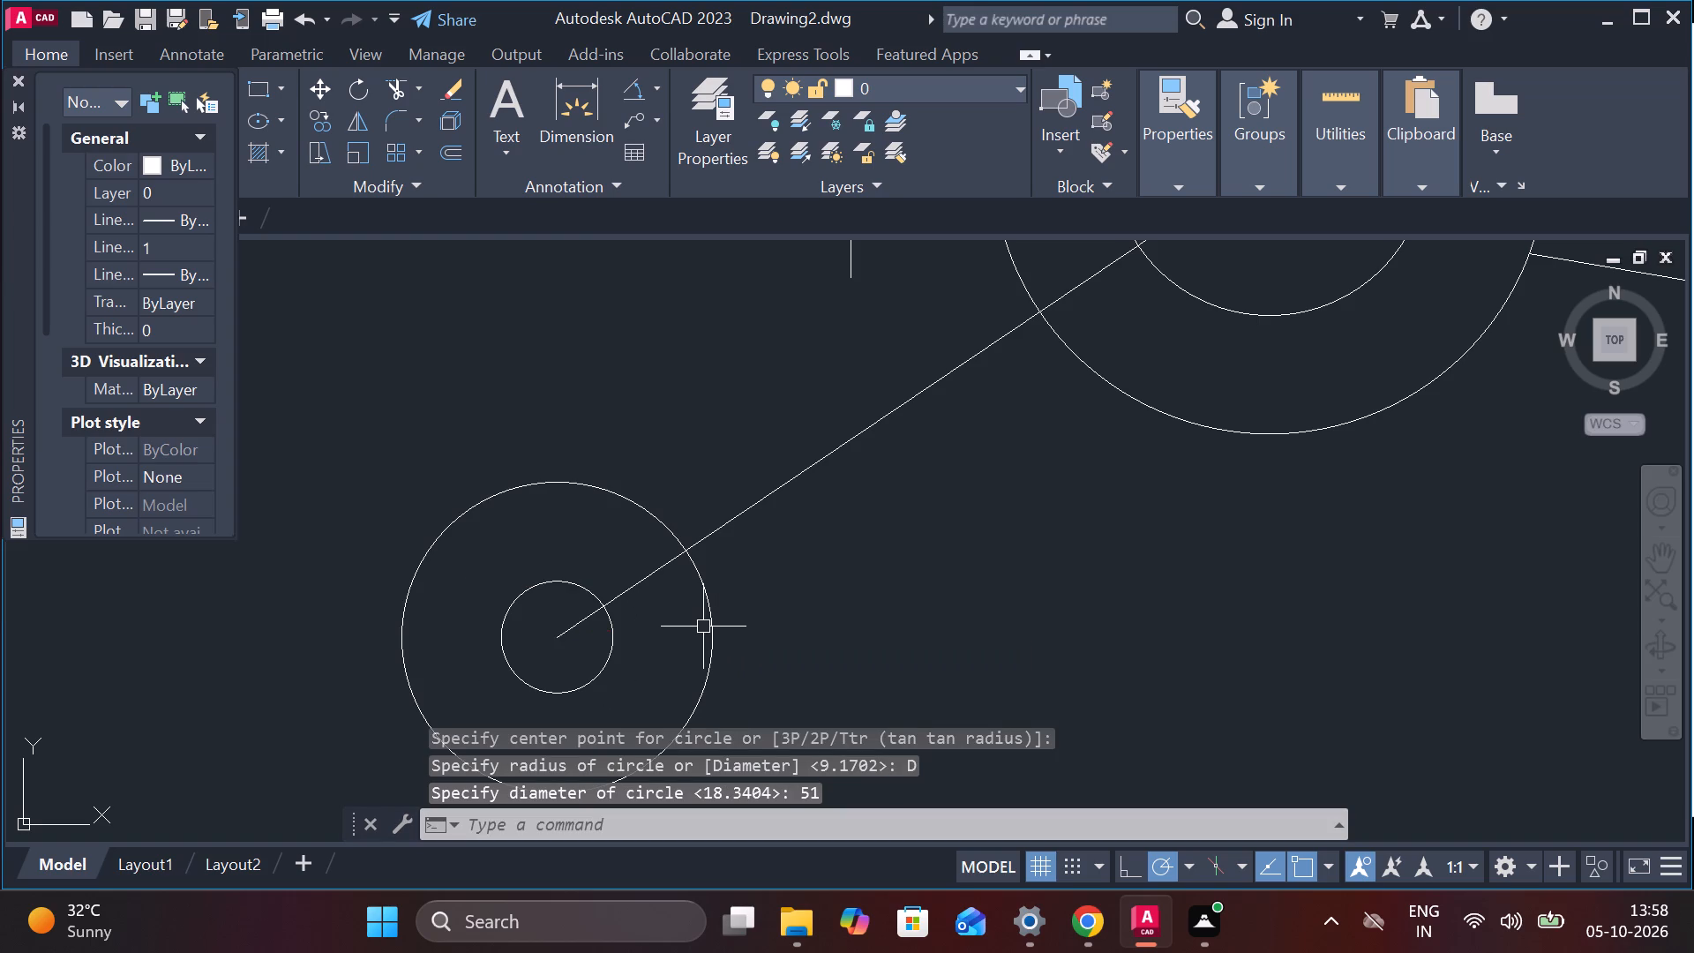
Draw a 29 diameter circle concentric with the 51 diameter circle.
key("c")
key("Return")
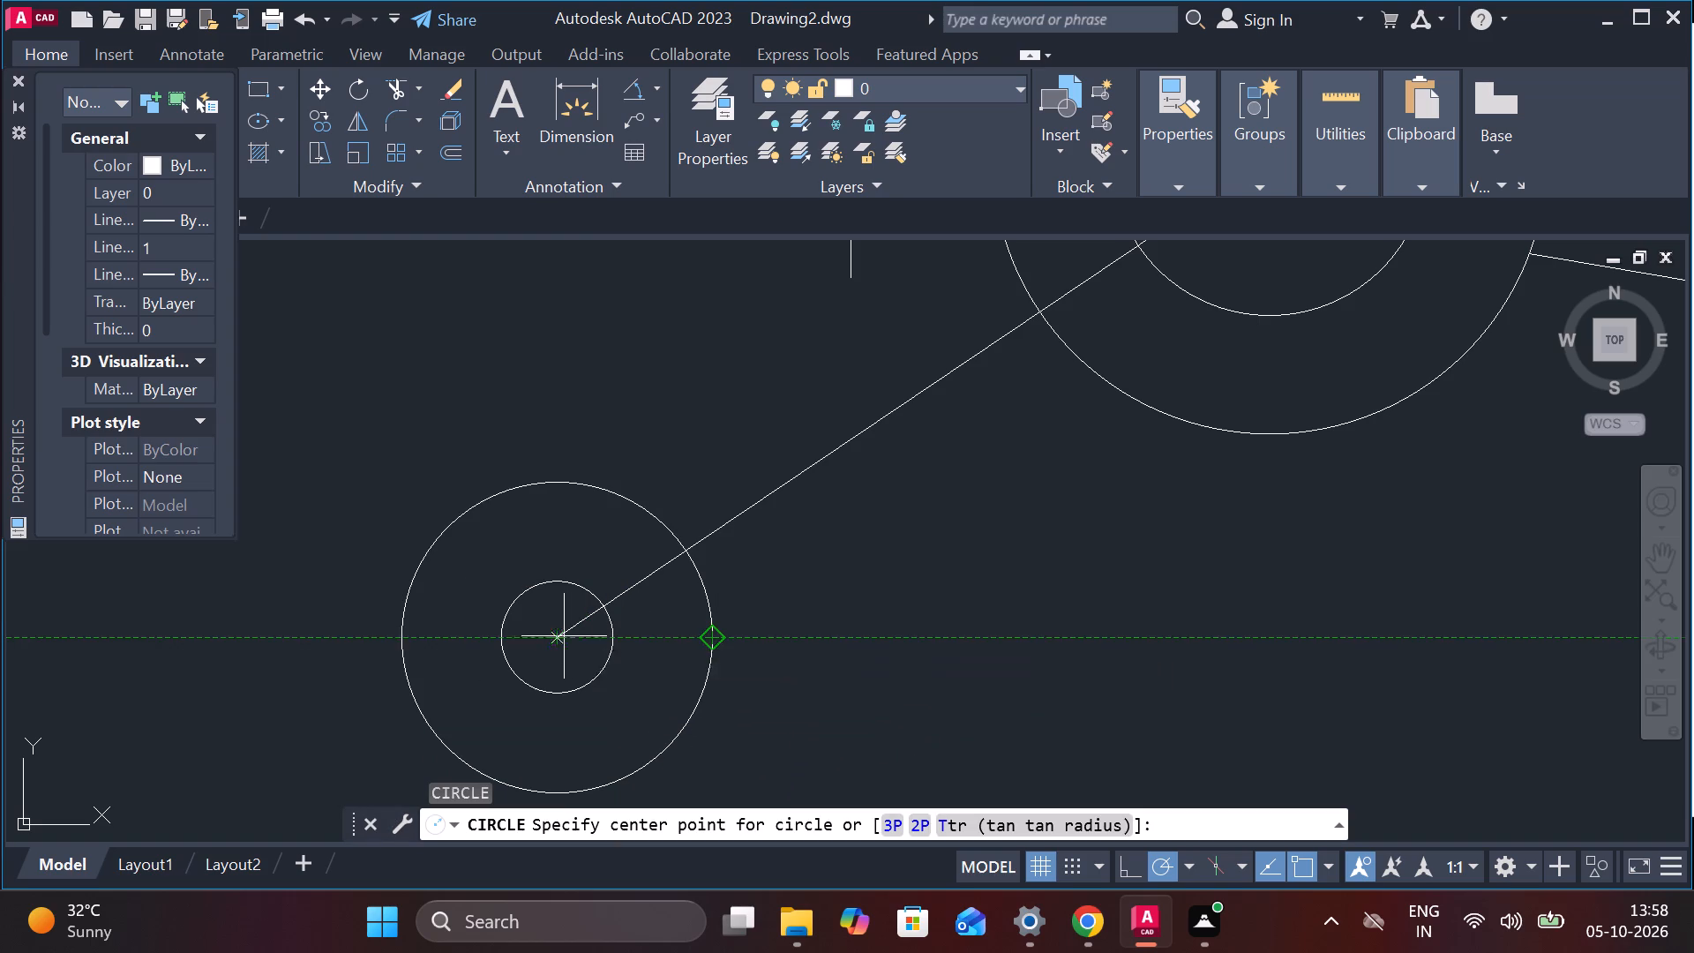
left_click(557, 636)
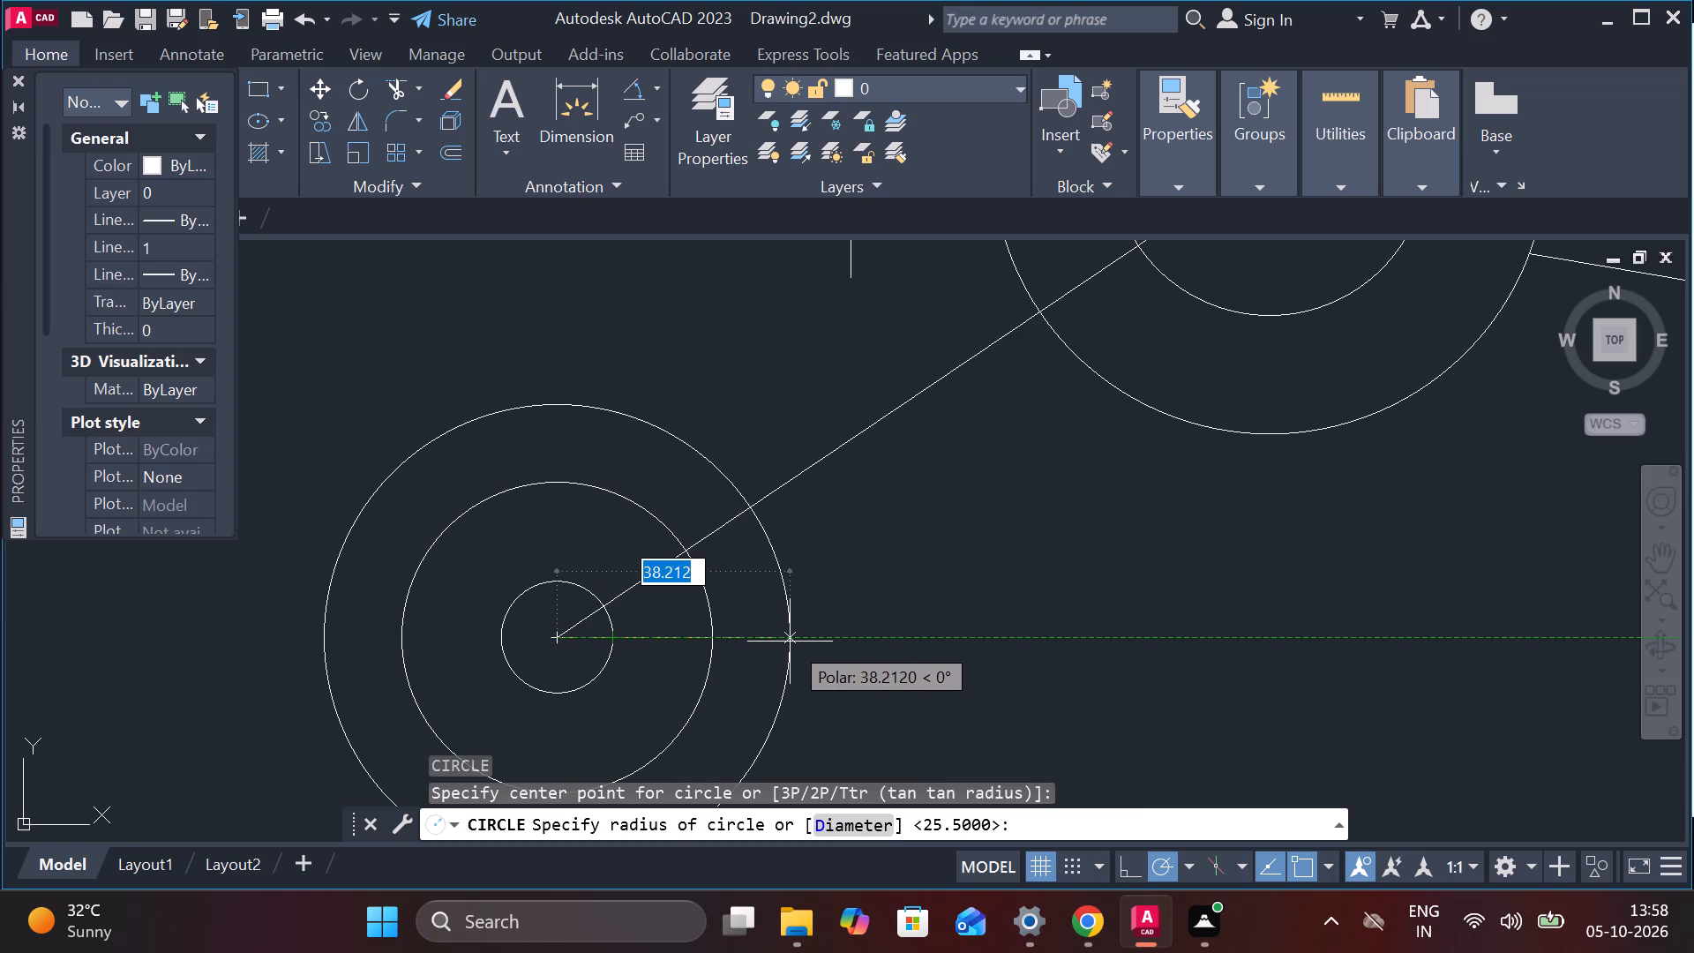
key("d")
key("Return")
type("29")
key("Return")
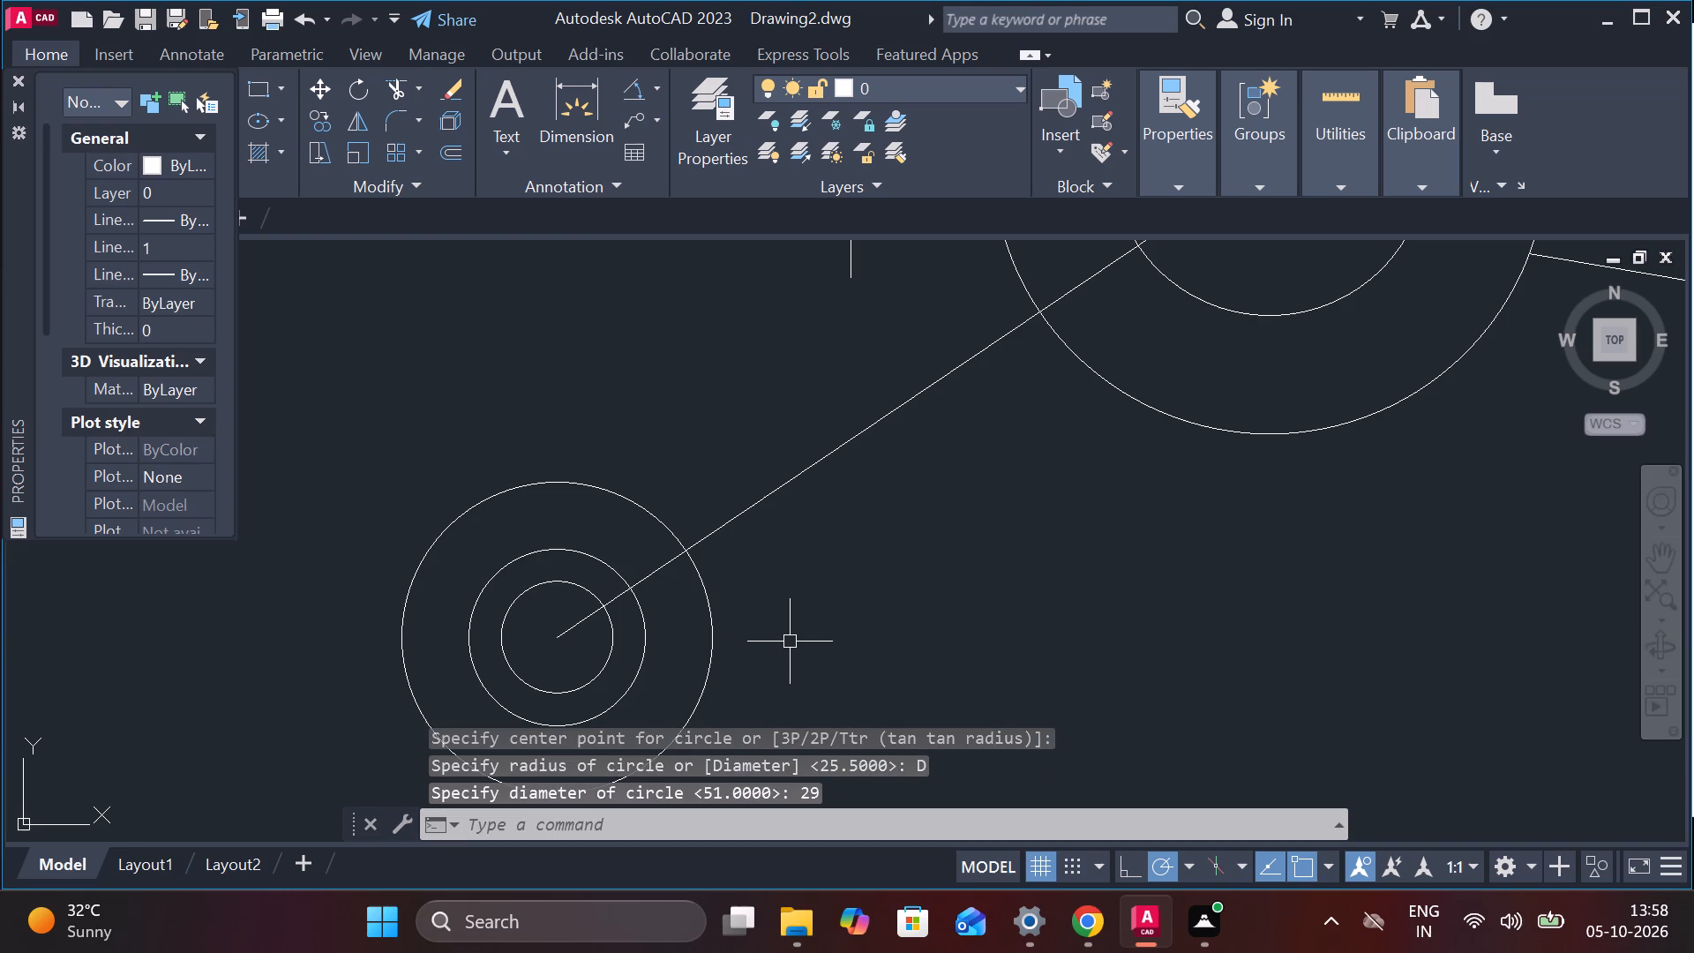
key("Escape")
Erase the small innermost locating circle inside the 29 diameter circle.
left_click(614, 643)
key("e")
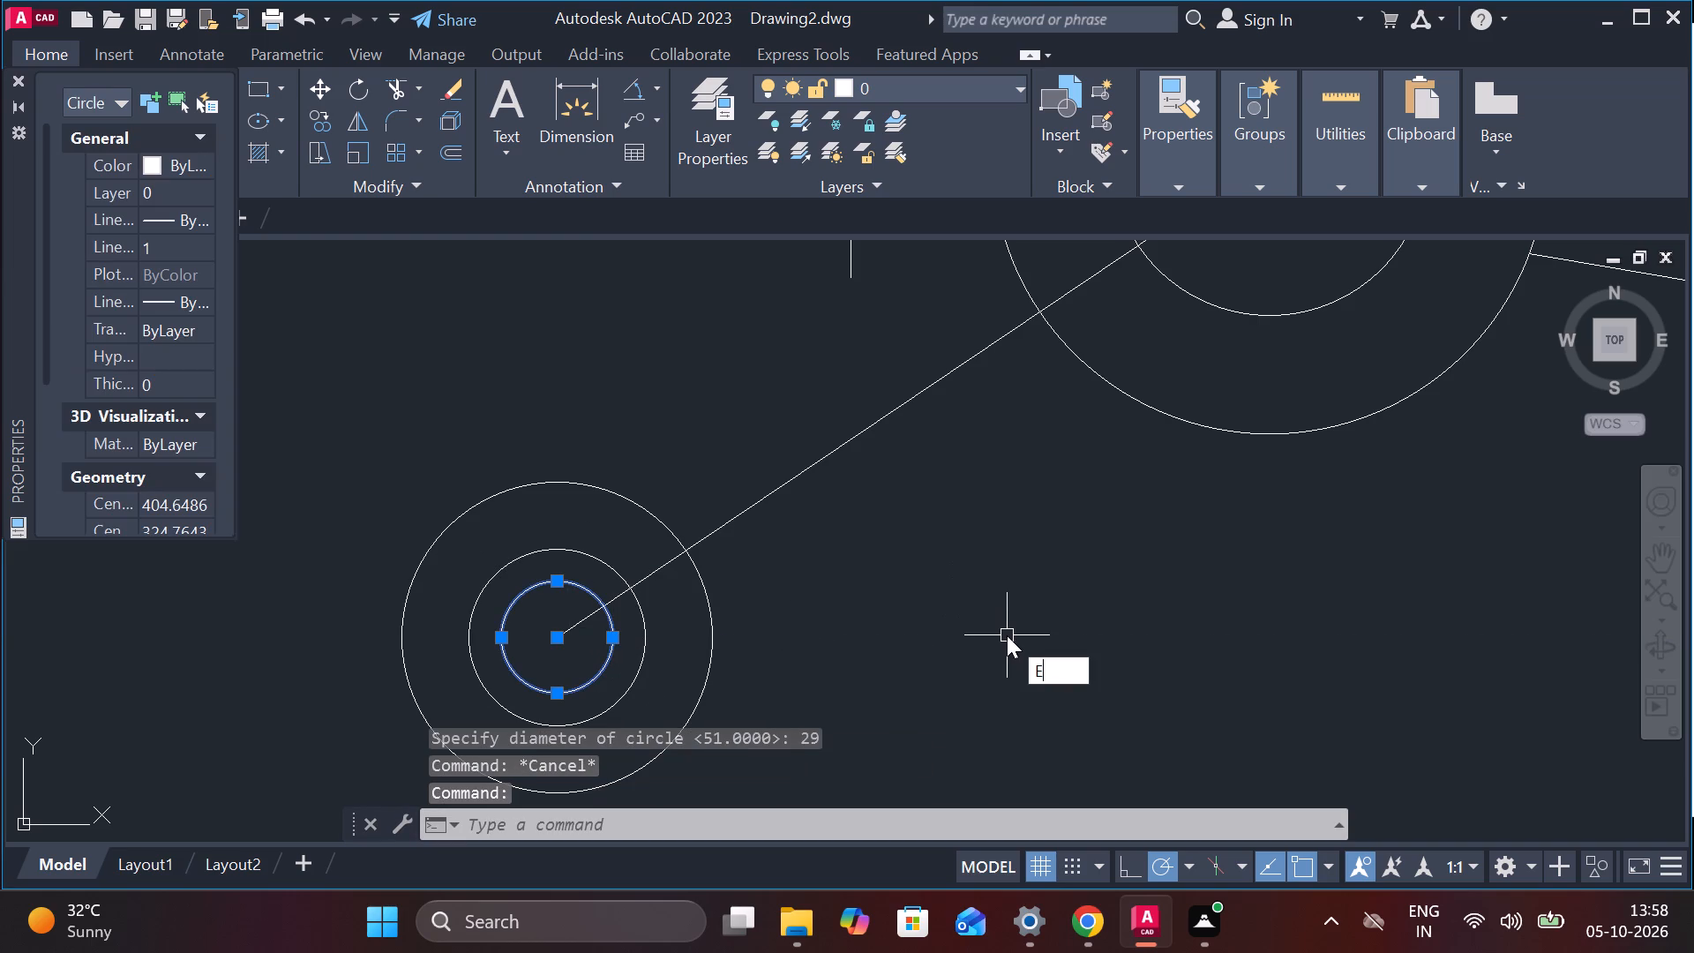
key("Return")
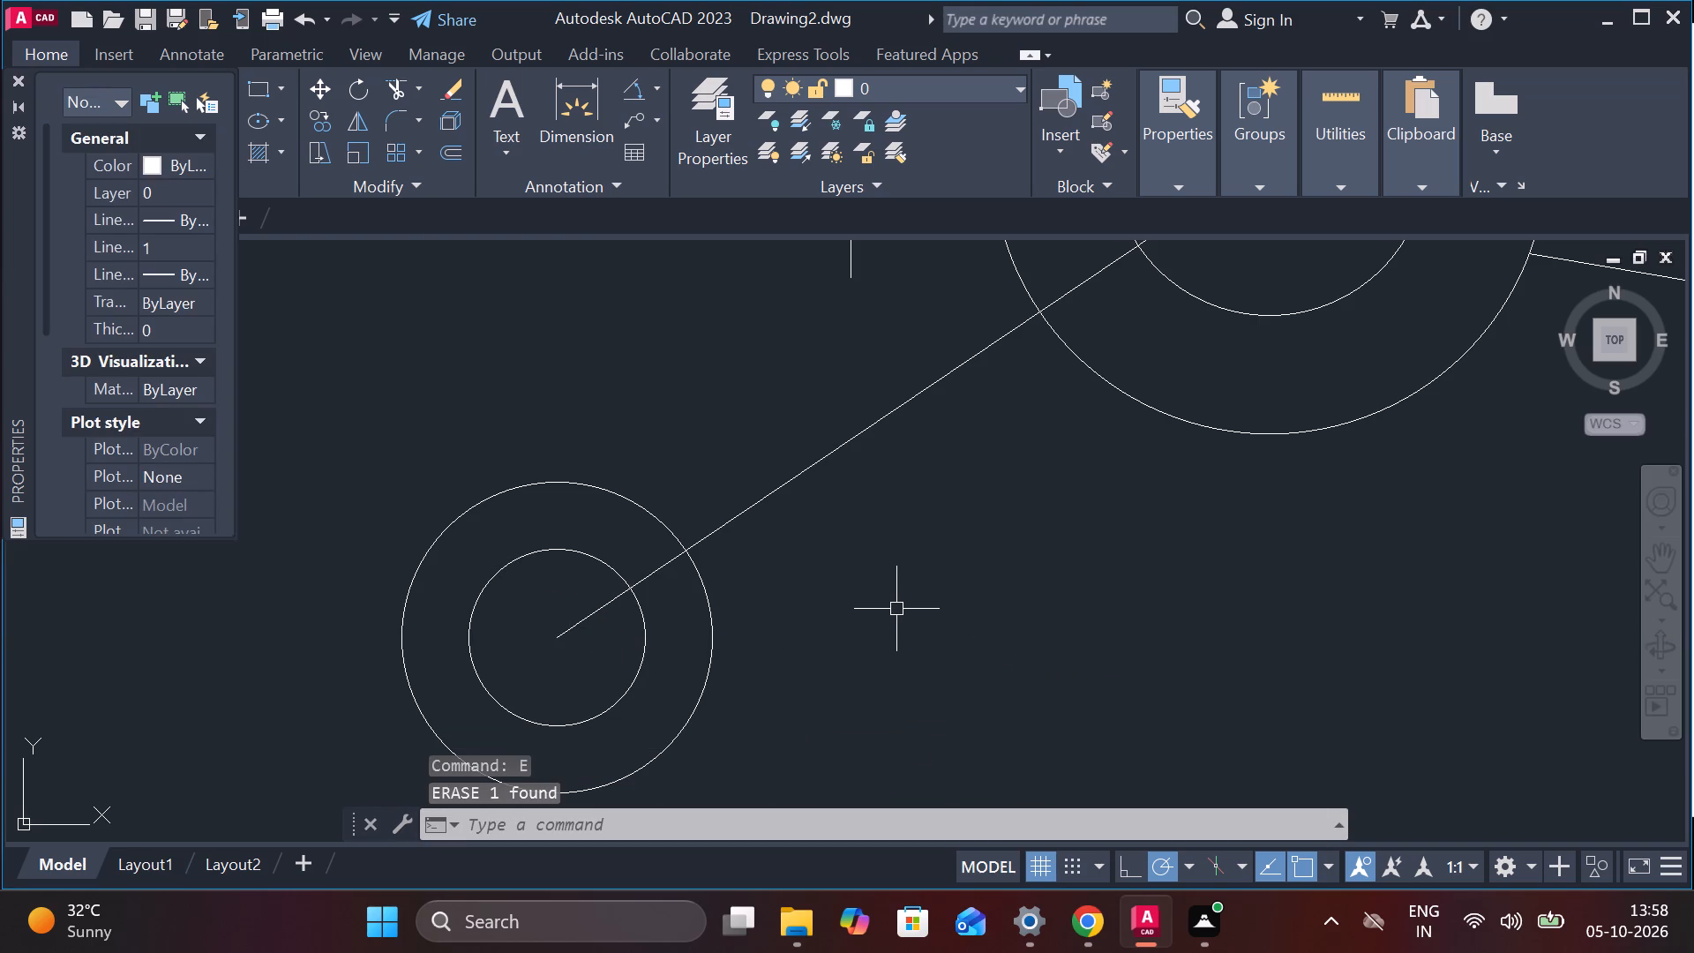
Close the Properties palette.
scroll(810, 558, "down", 1)
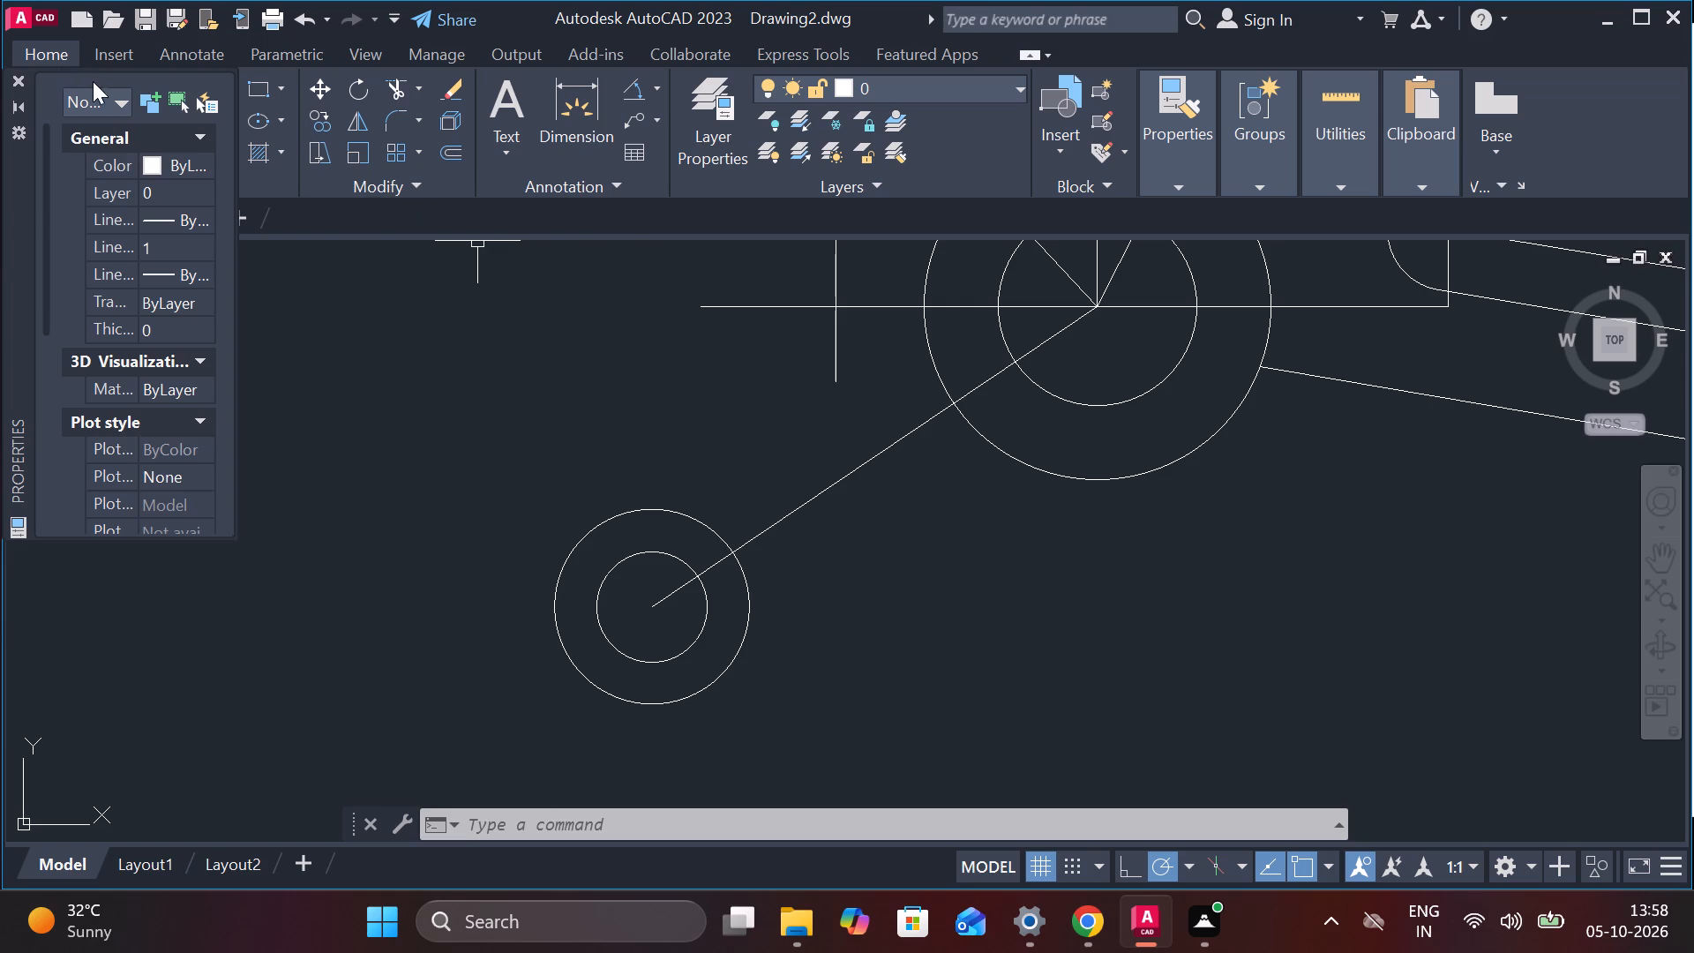
left_click_drag(129, 76, 187, 108)
left_click(215, 85)
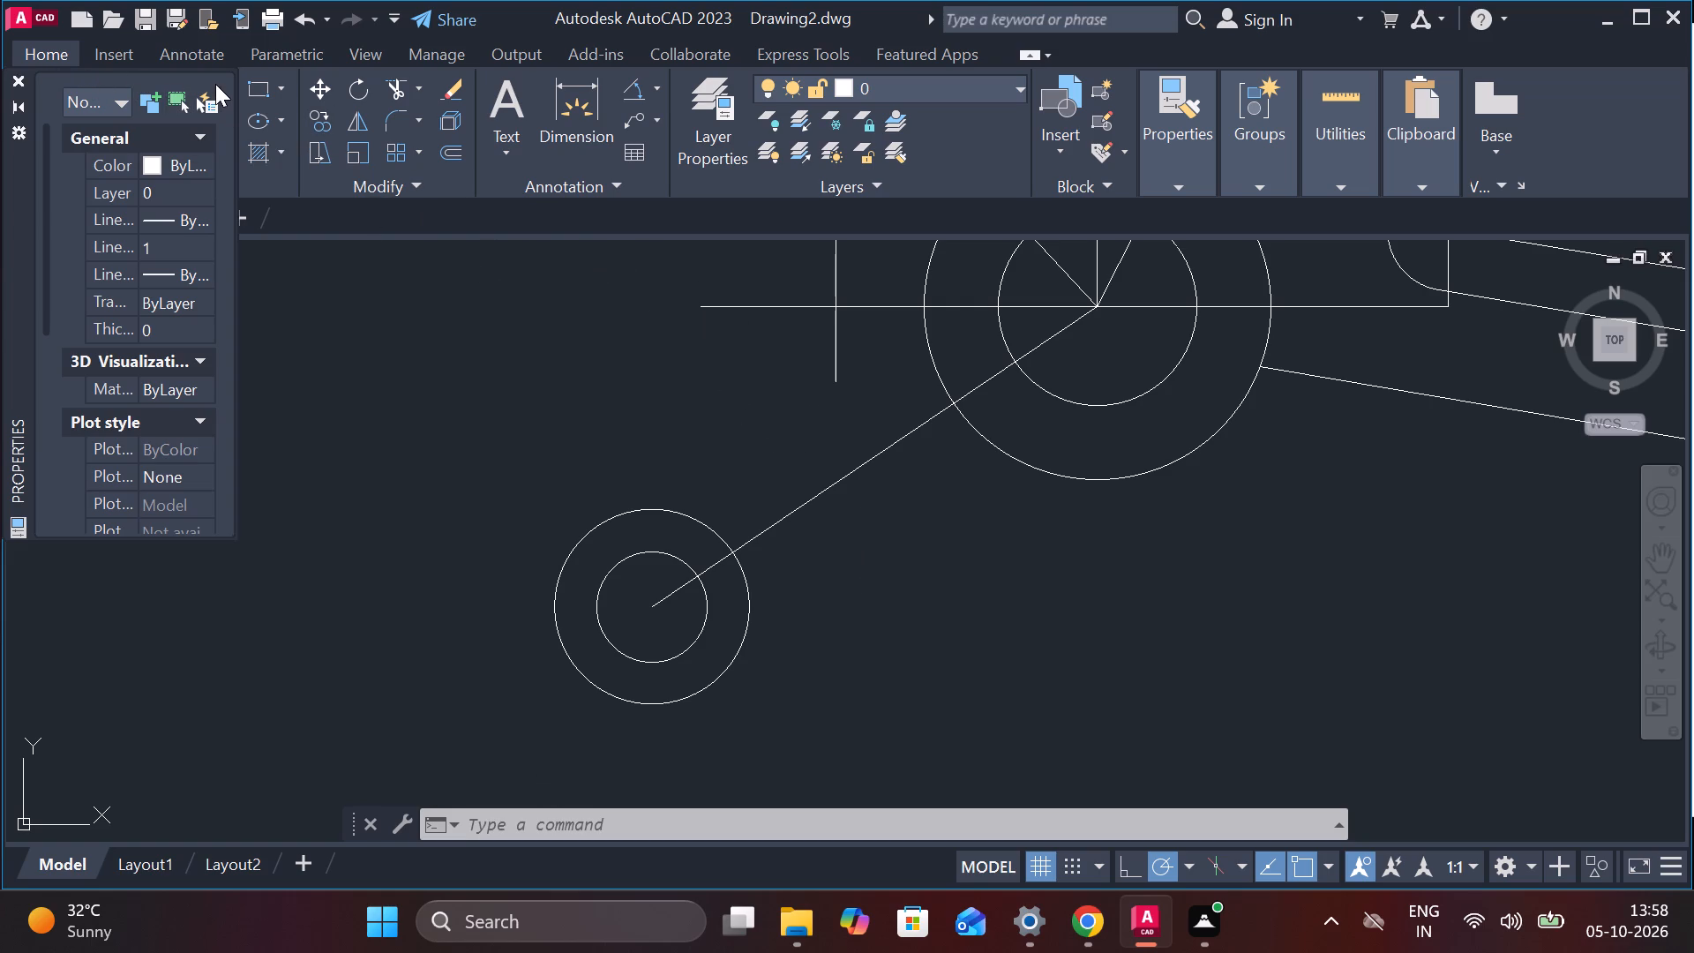
left_click(221, 75)
left_click(12, 78)
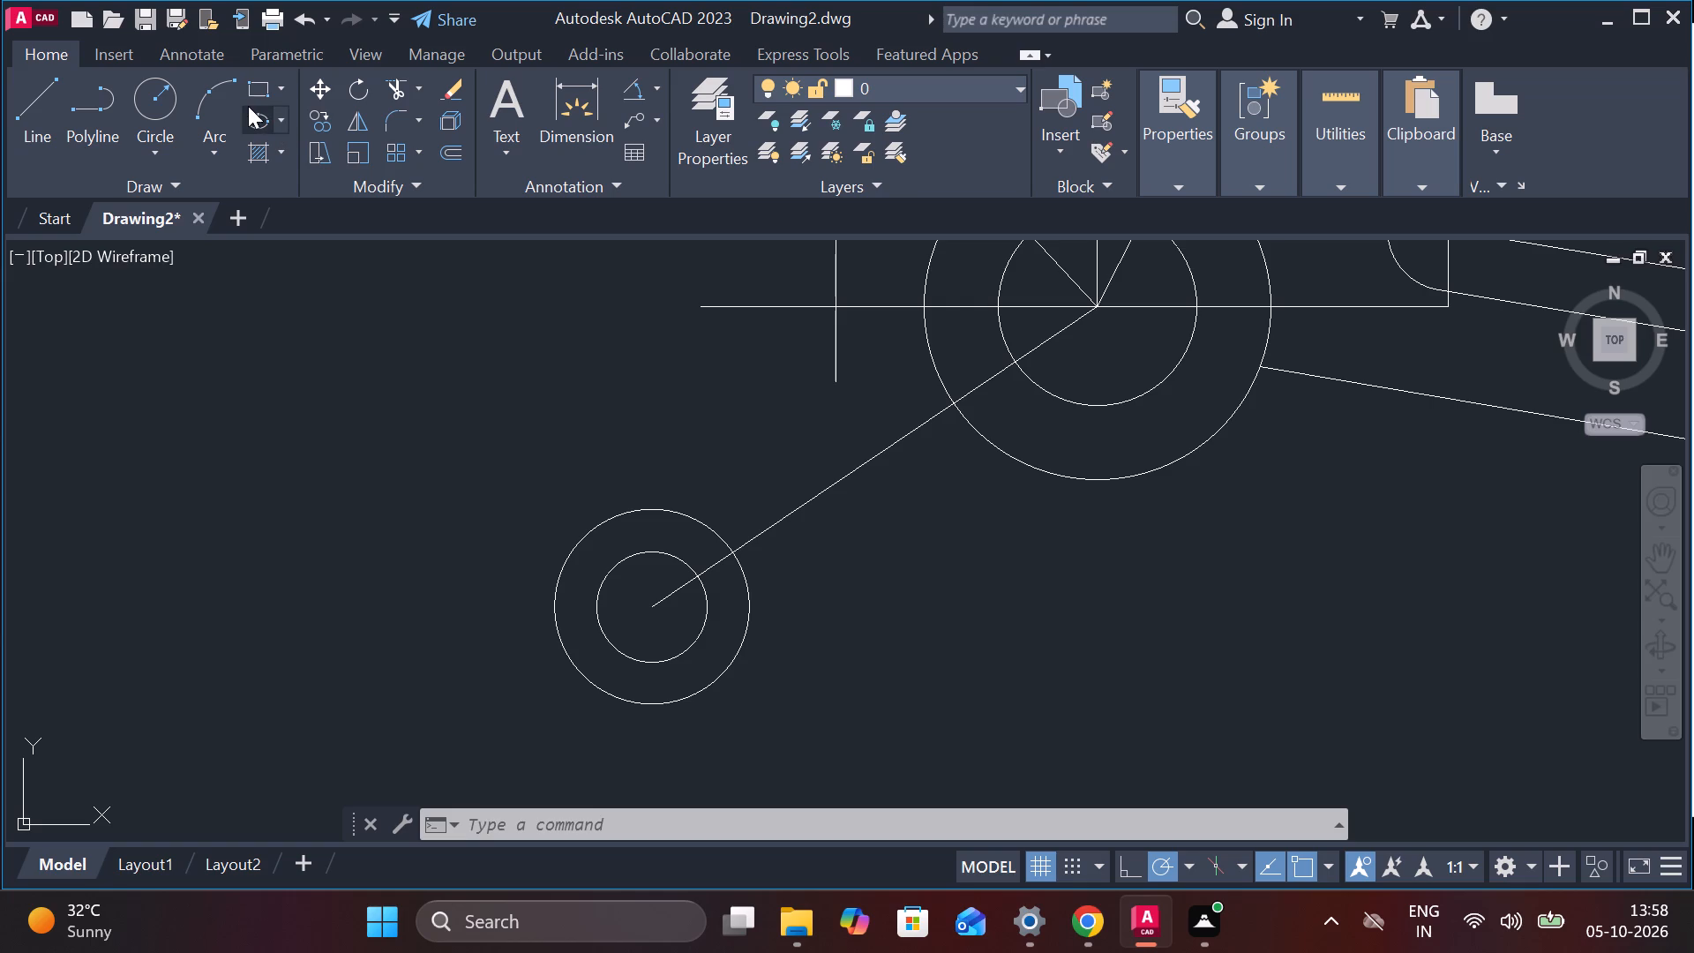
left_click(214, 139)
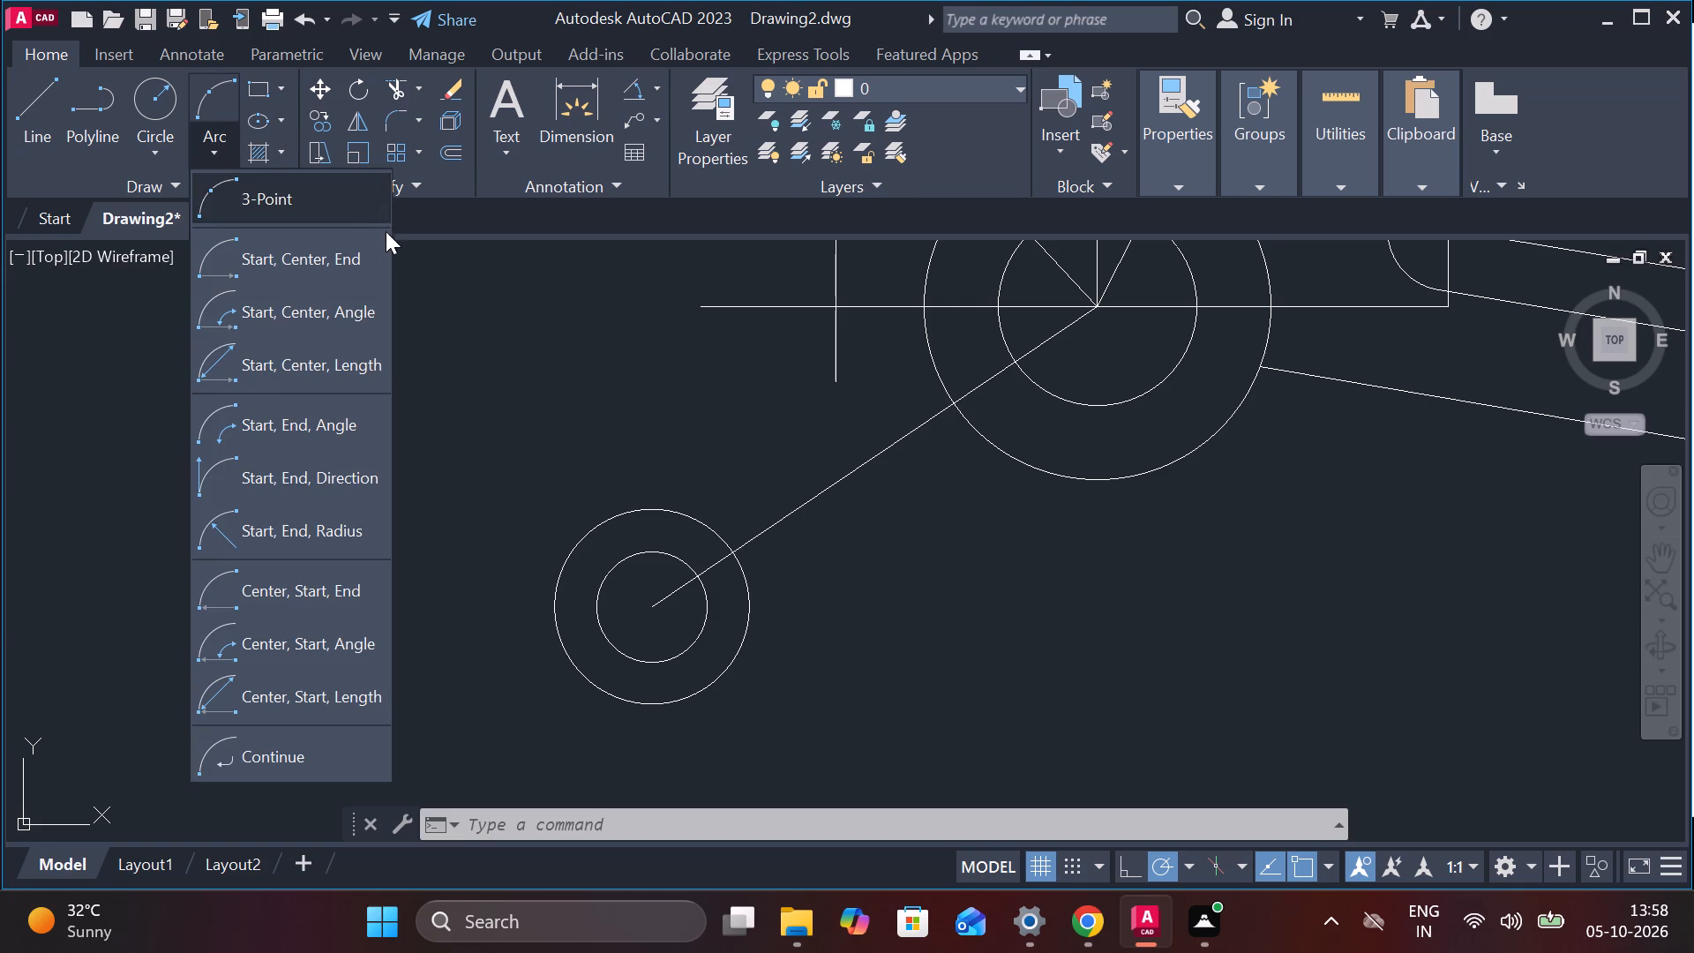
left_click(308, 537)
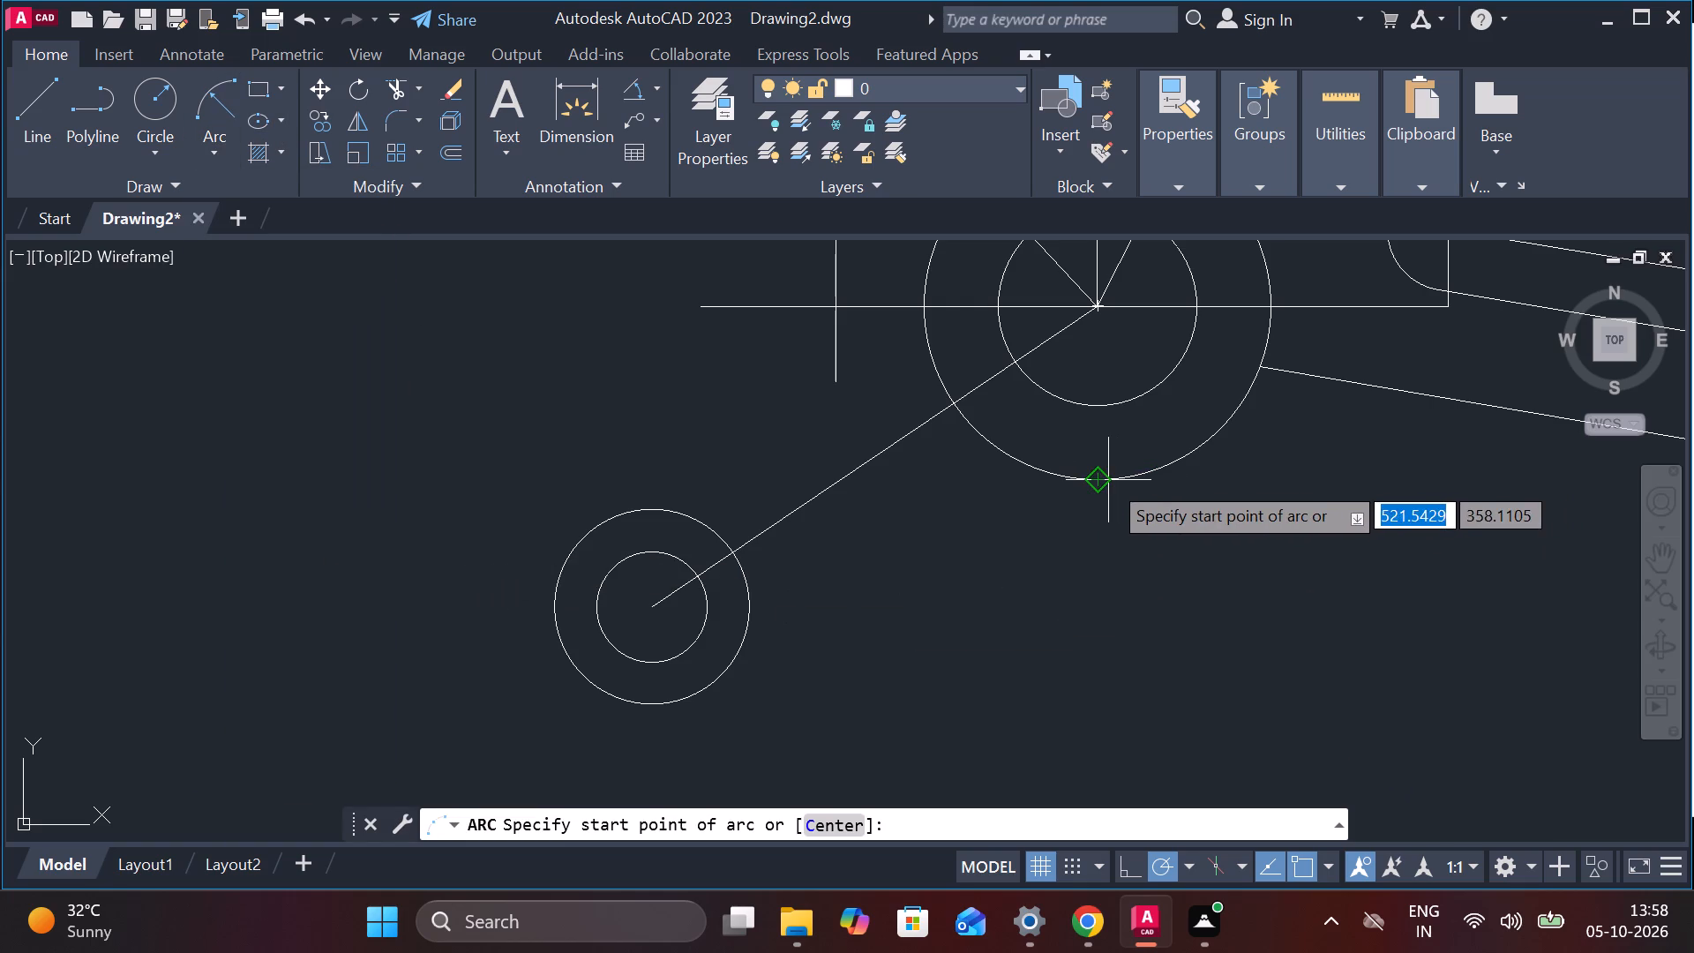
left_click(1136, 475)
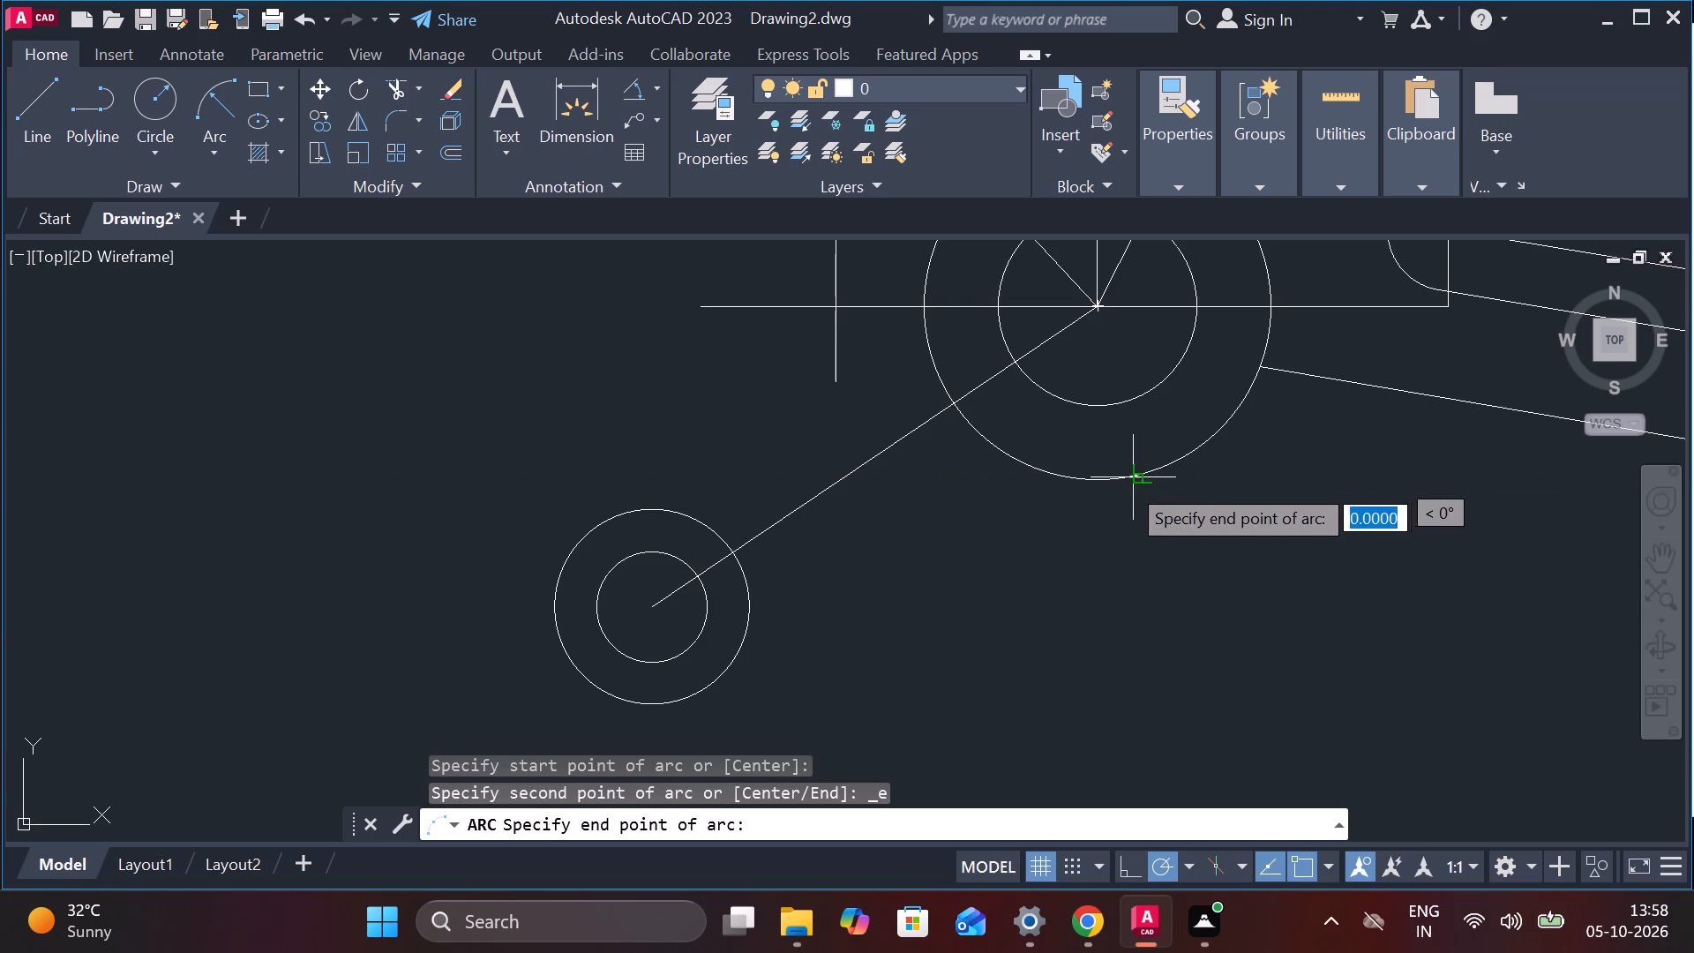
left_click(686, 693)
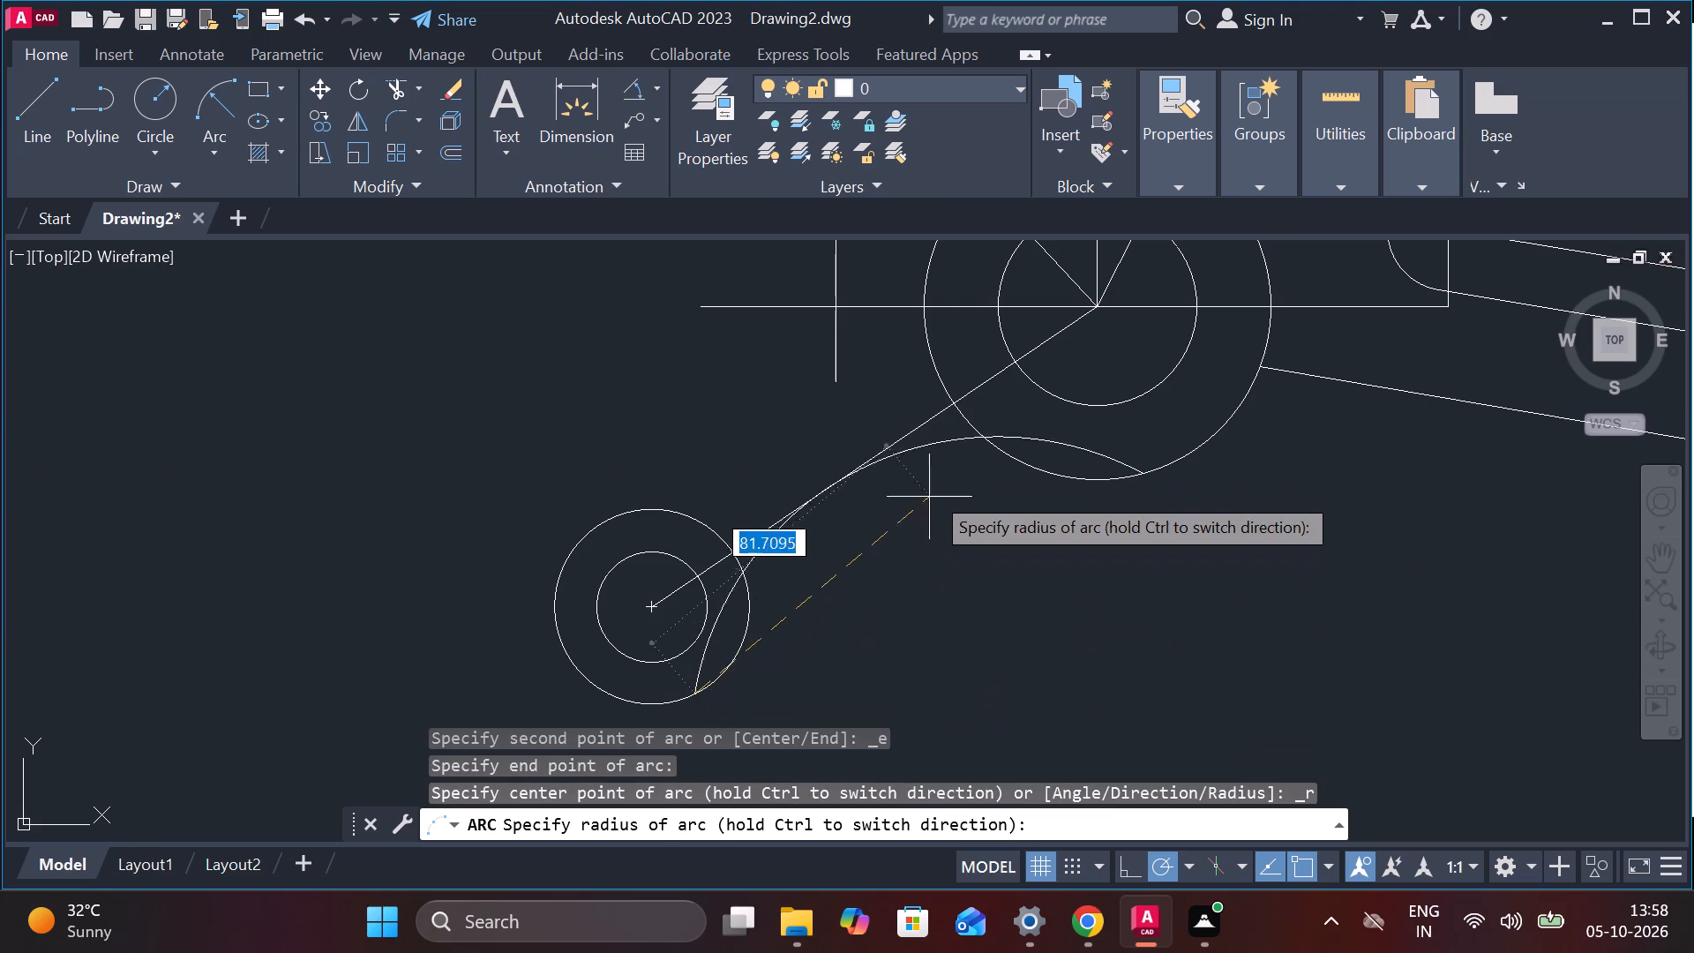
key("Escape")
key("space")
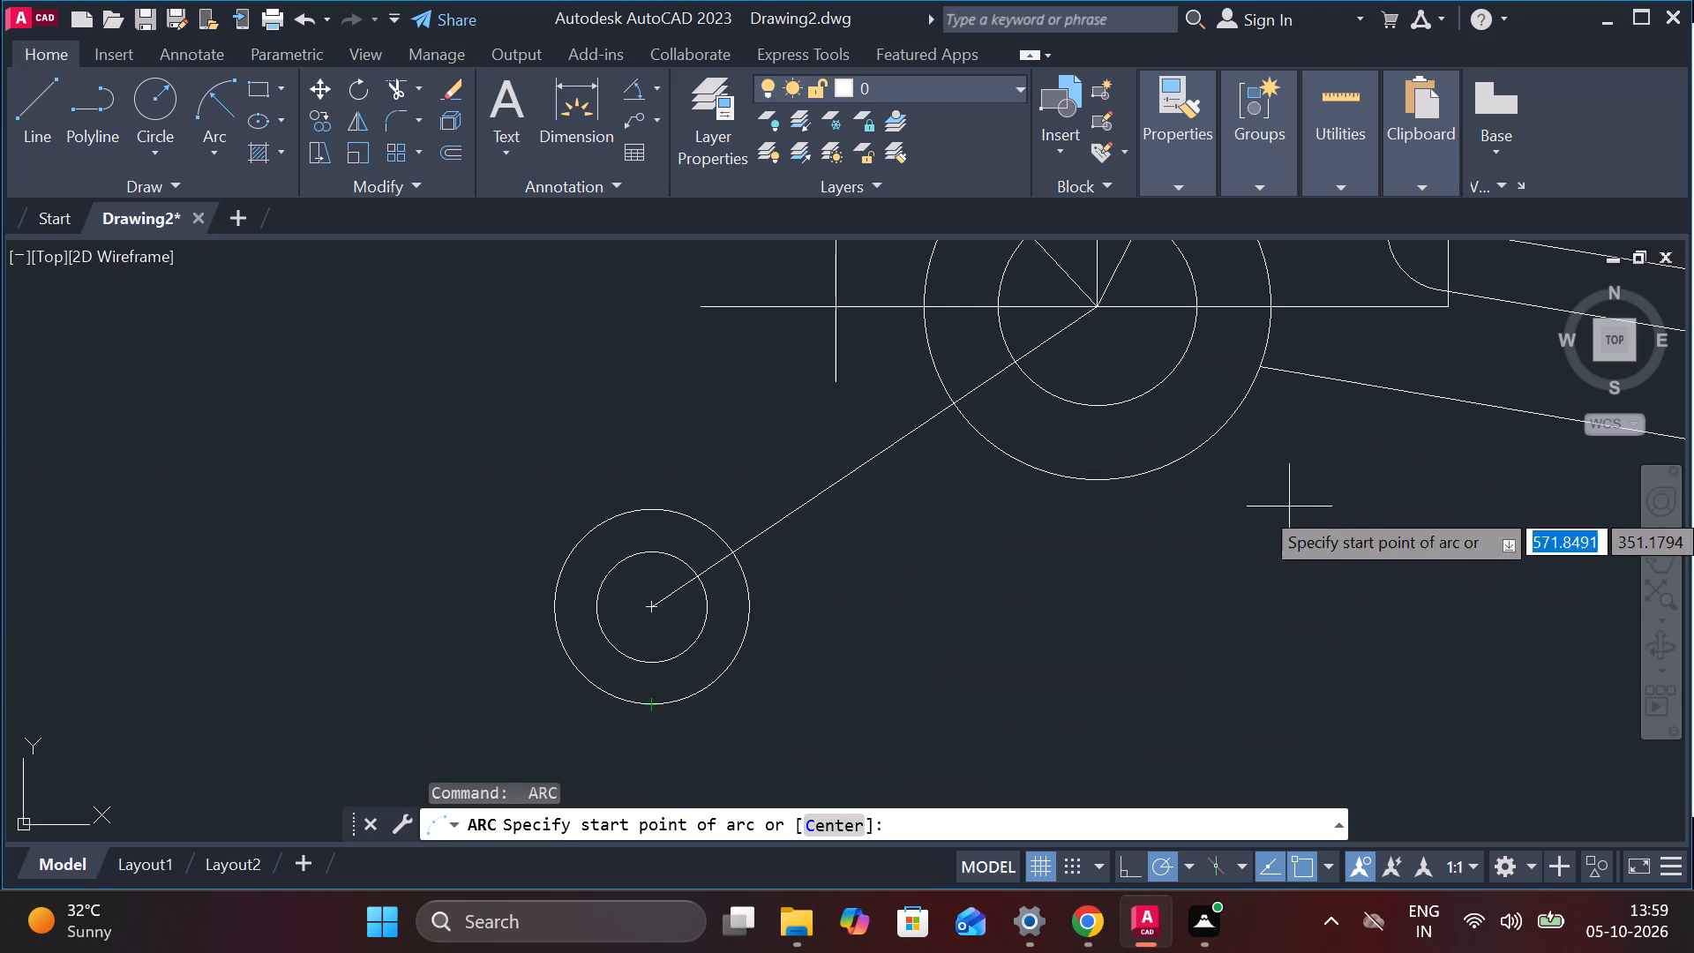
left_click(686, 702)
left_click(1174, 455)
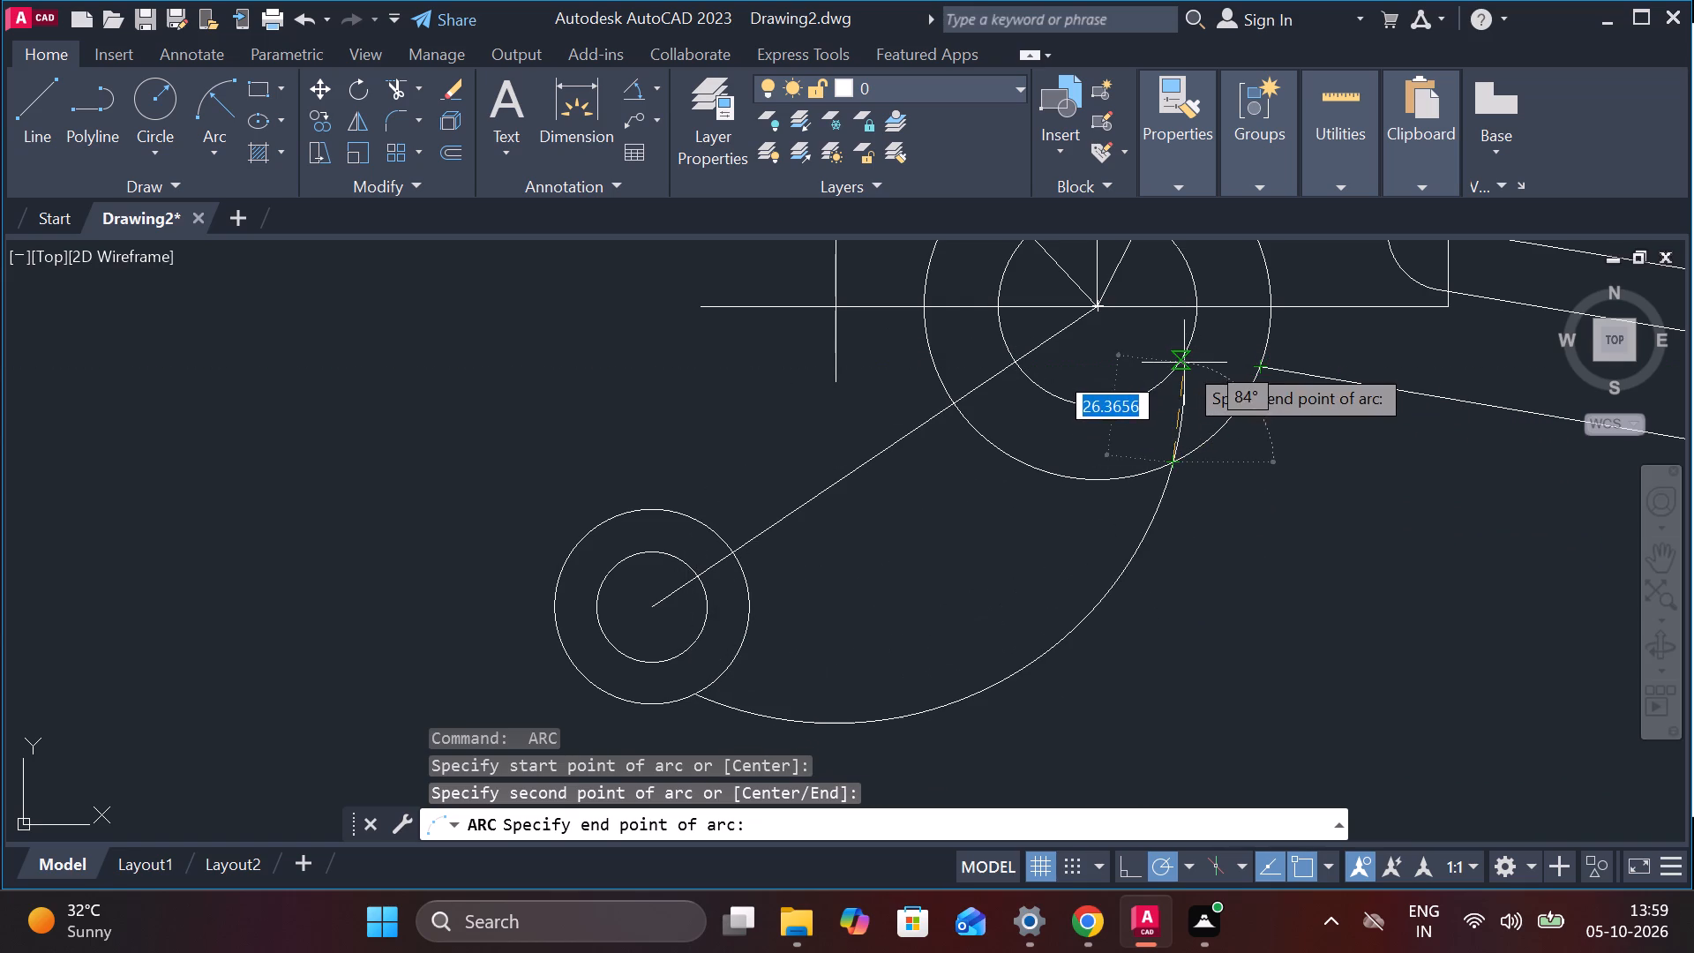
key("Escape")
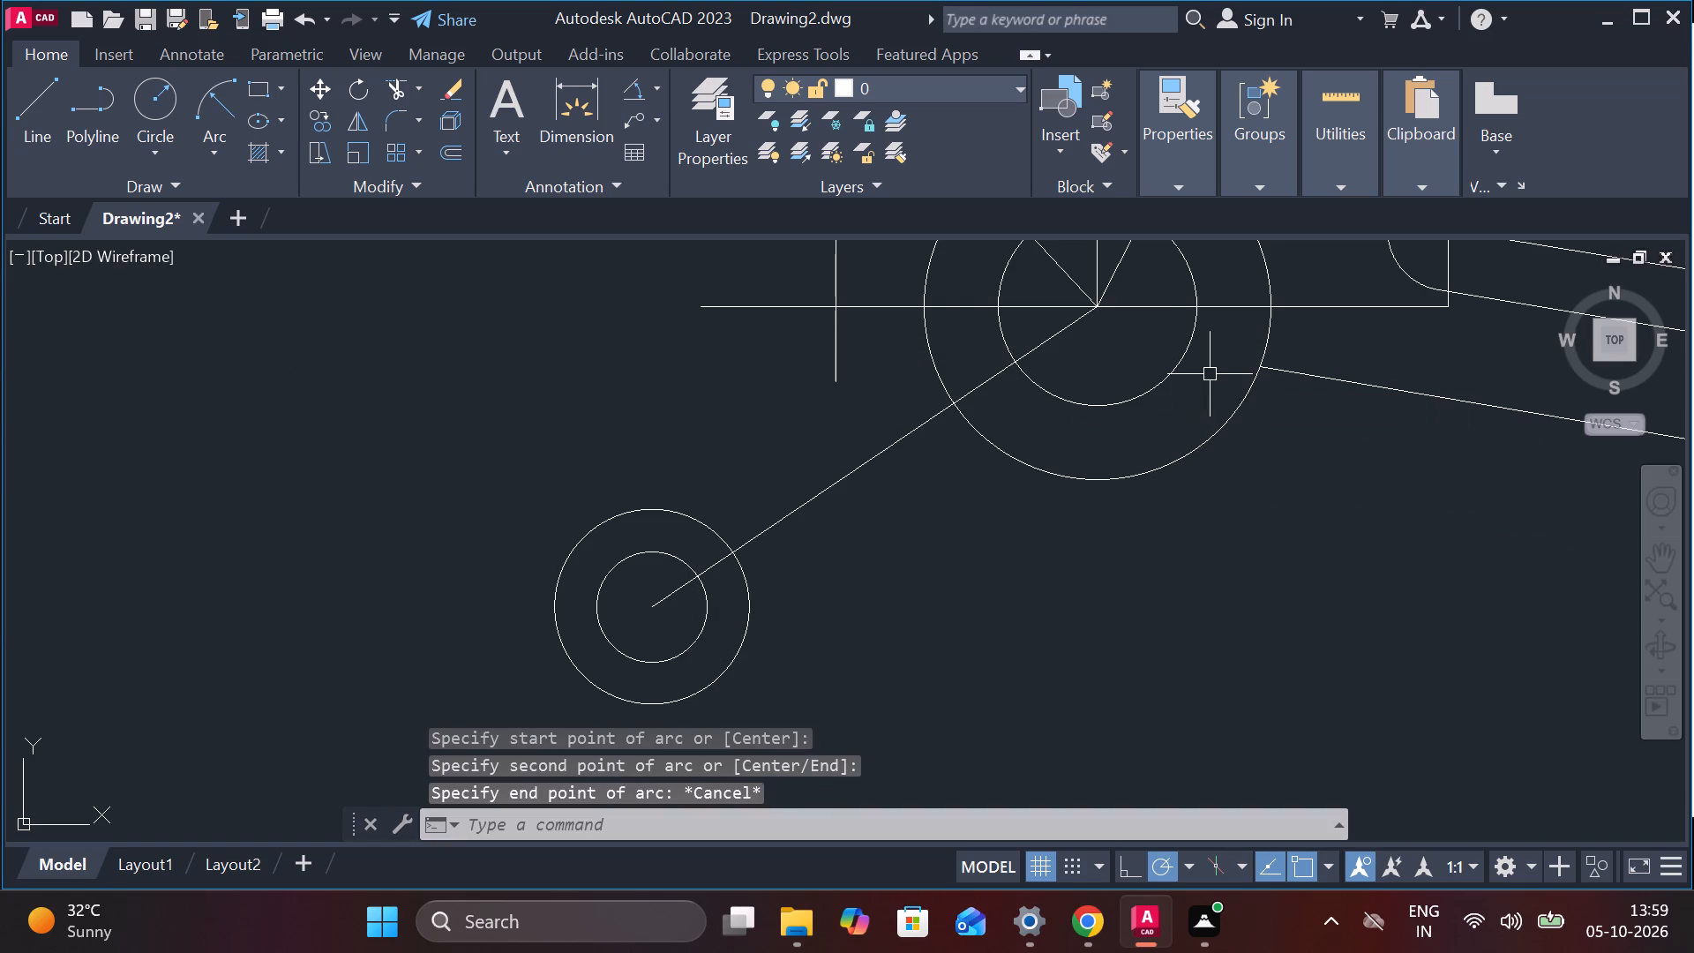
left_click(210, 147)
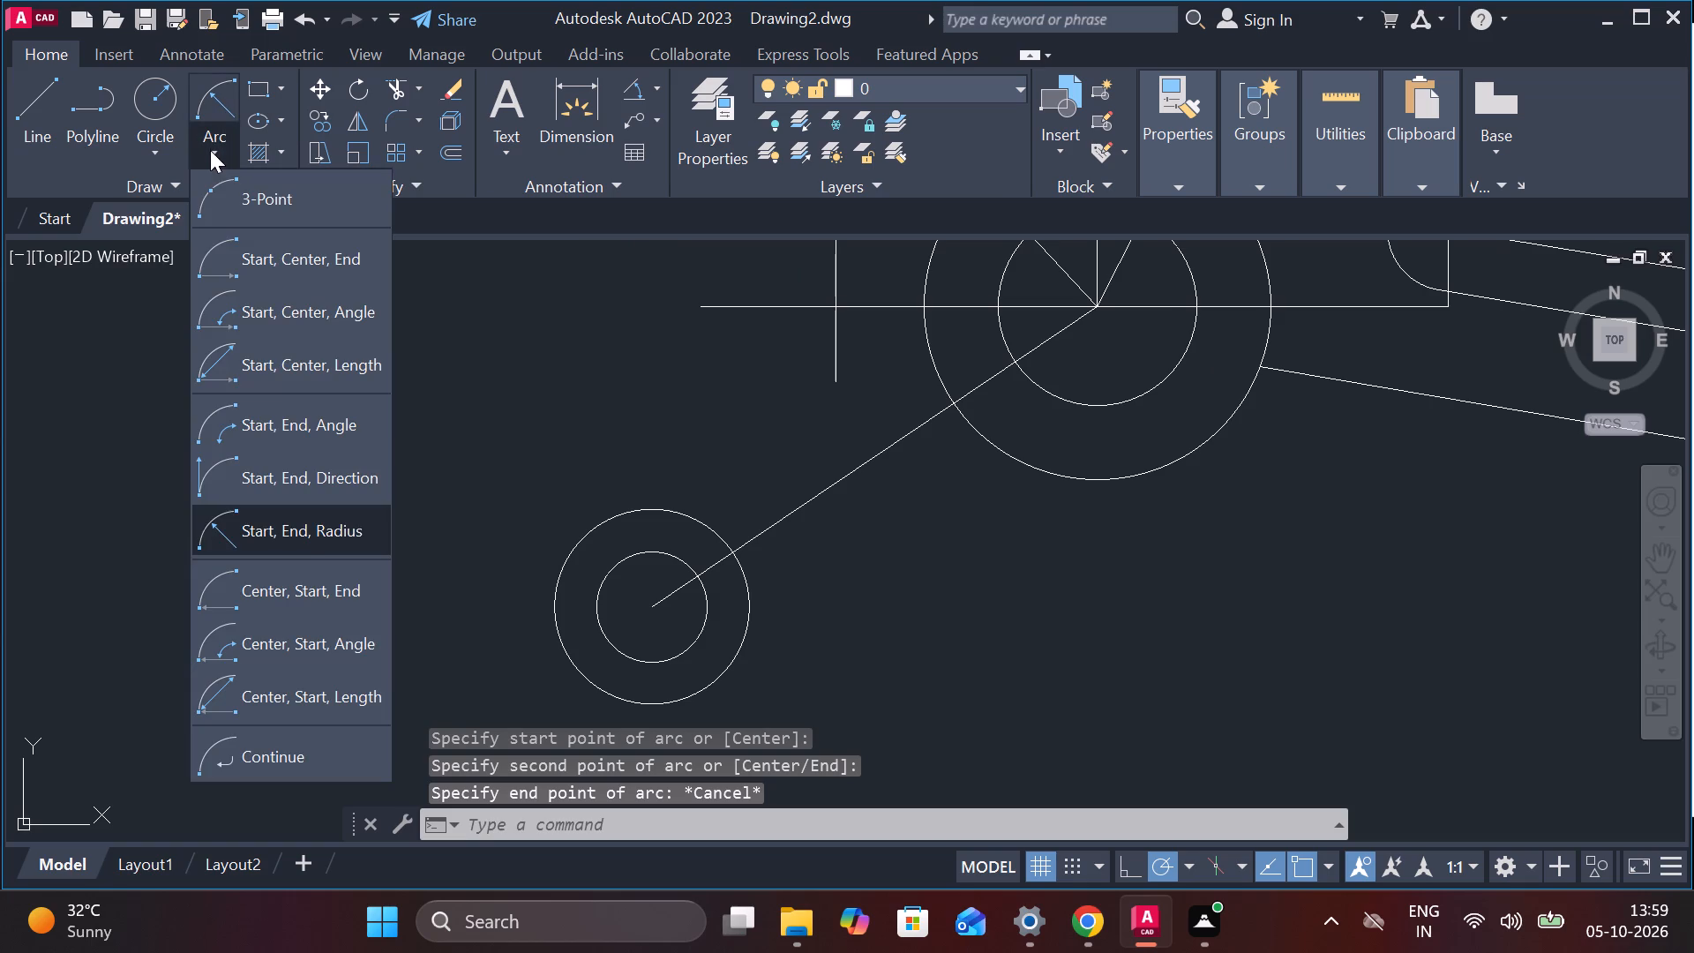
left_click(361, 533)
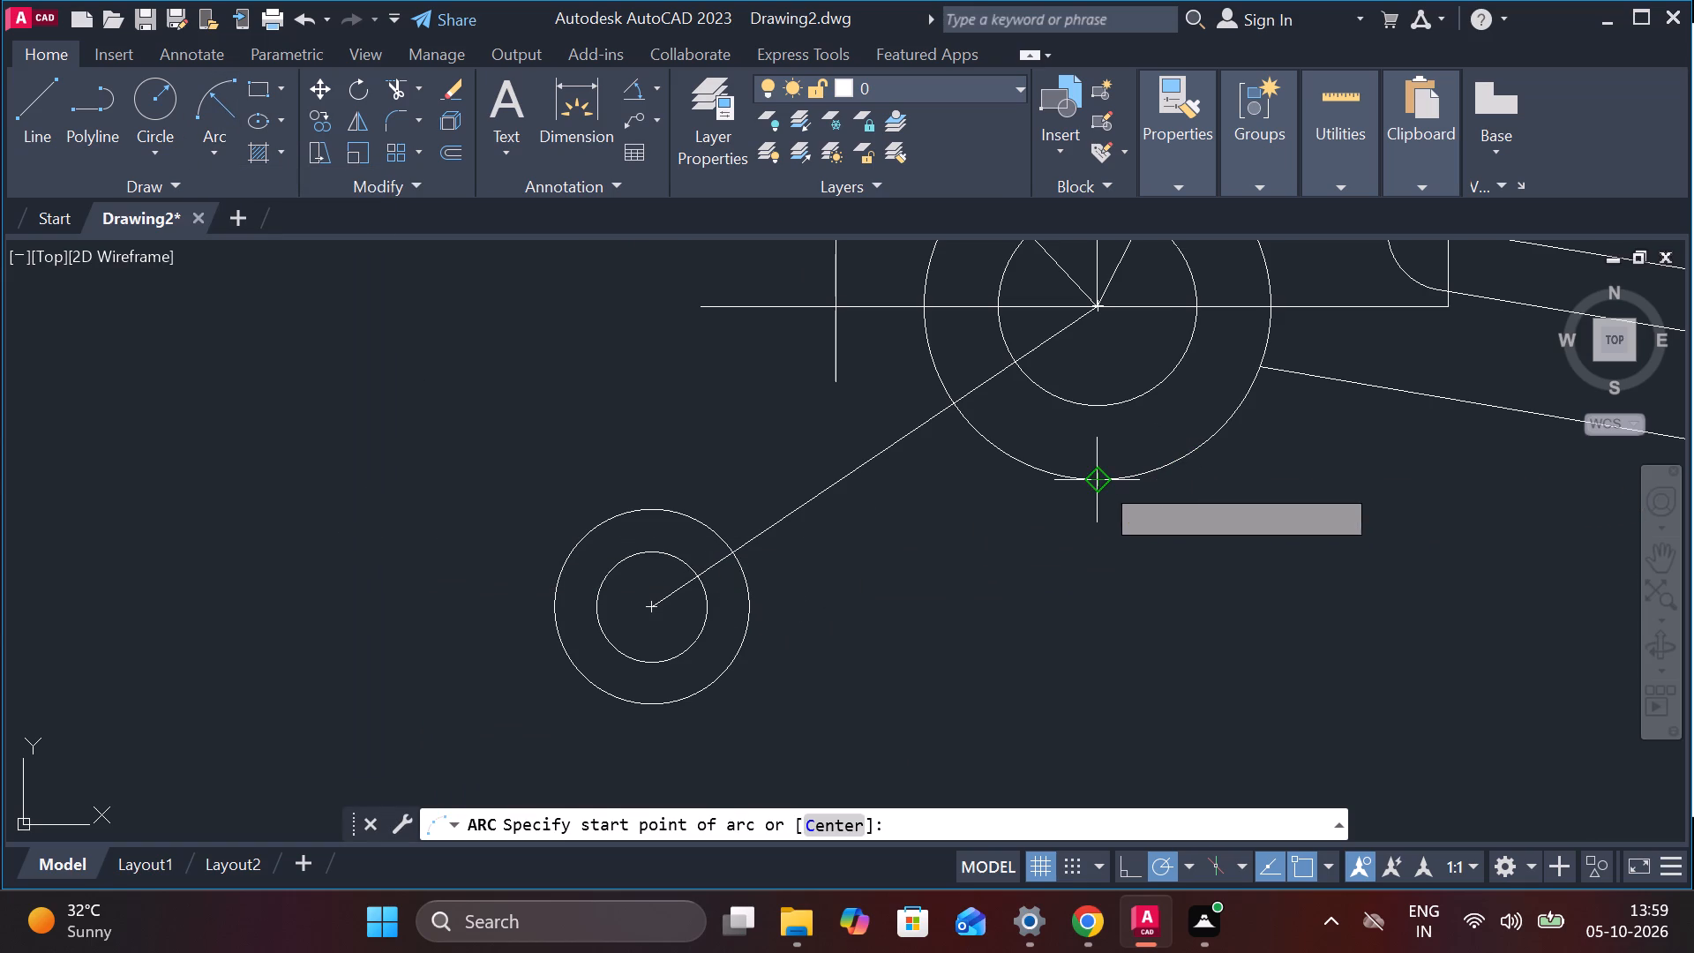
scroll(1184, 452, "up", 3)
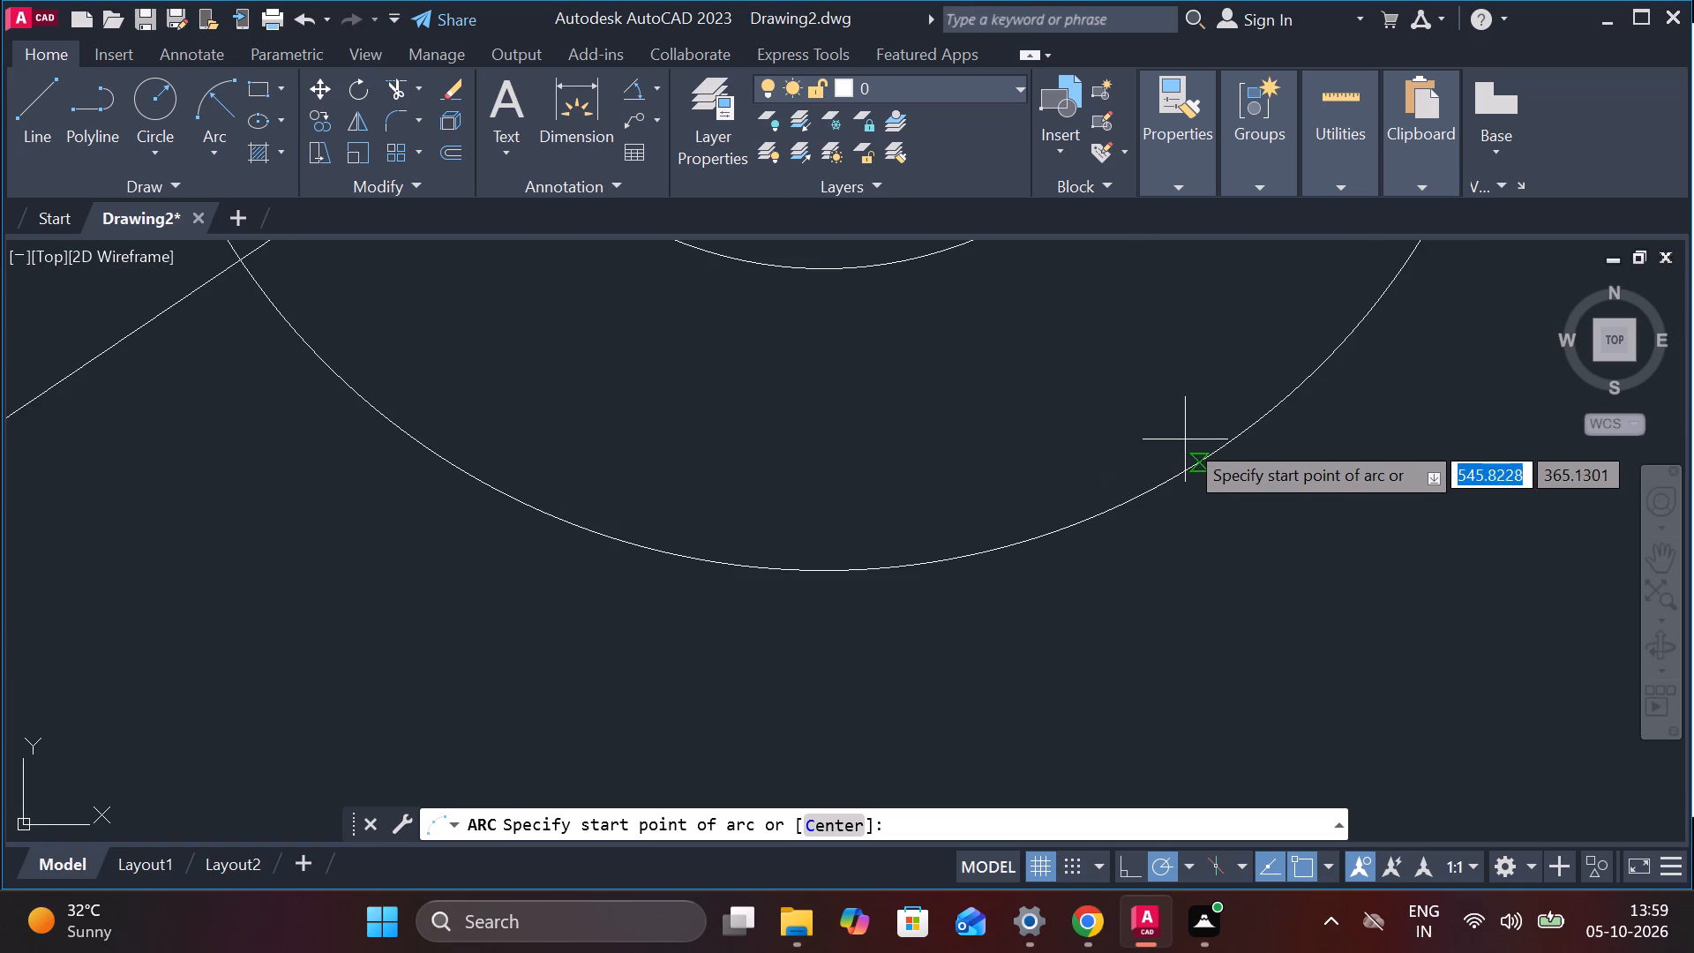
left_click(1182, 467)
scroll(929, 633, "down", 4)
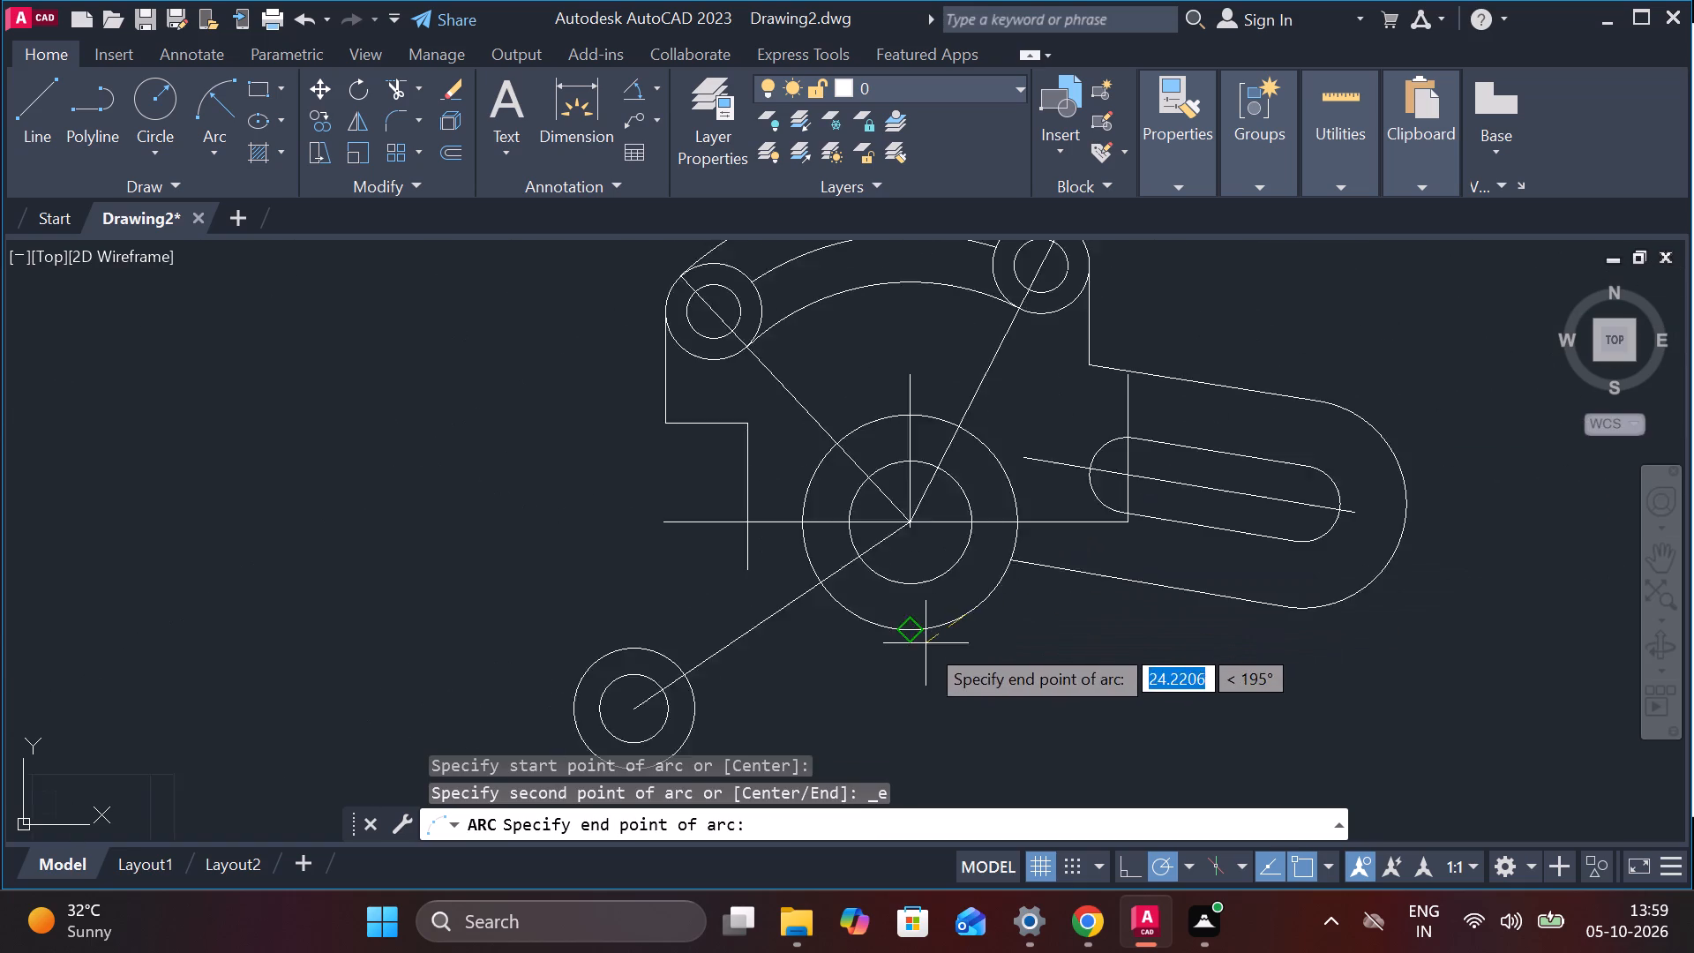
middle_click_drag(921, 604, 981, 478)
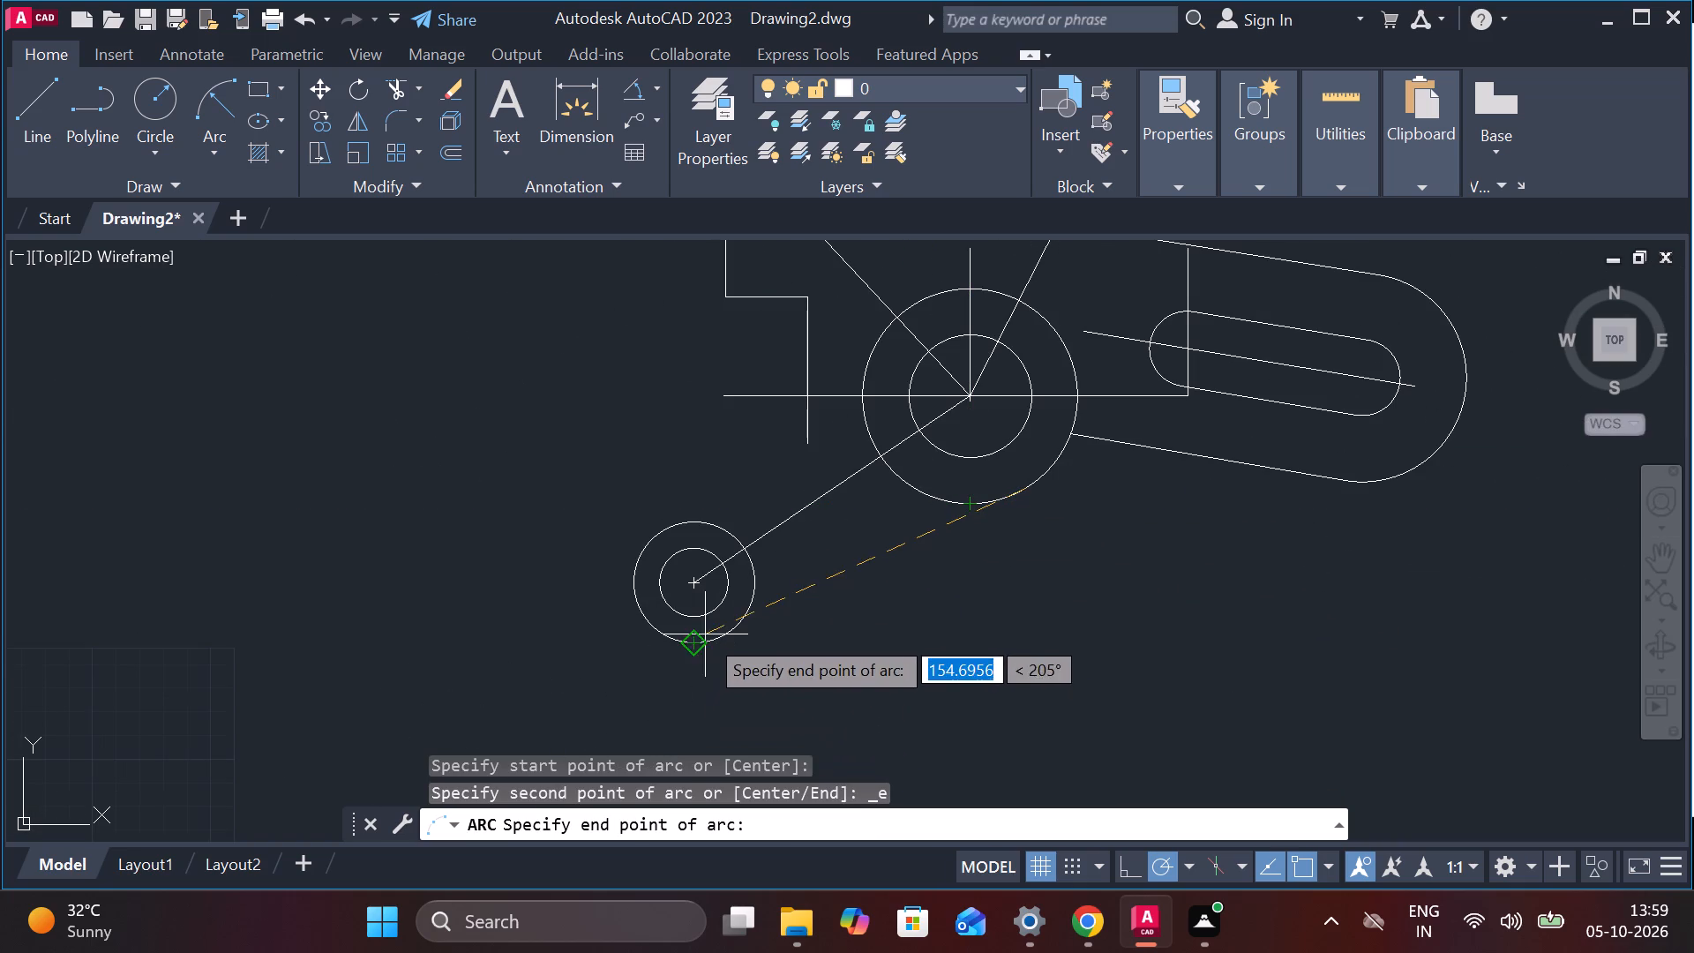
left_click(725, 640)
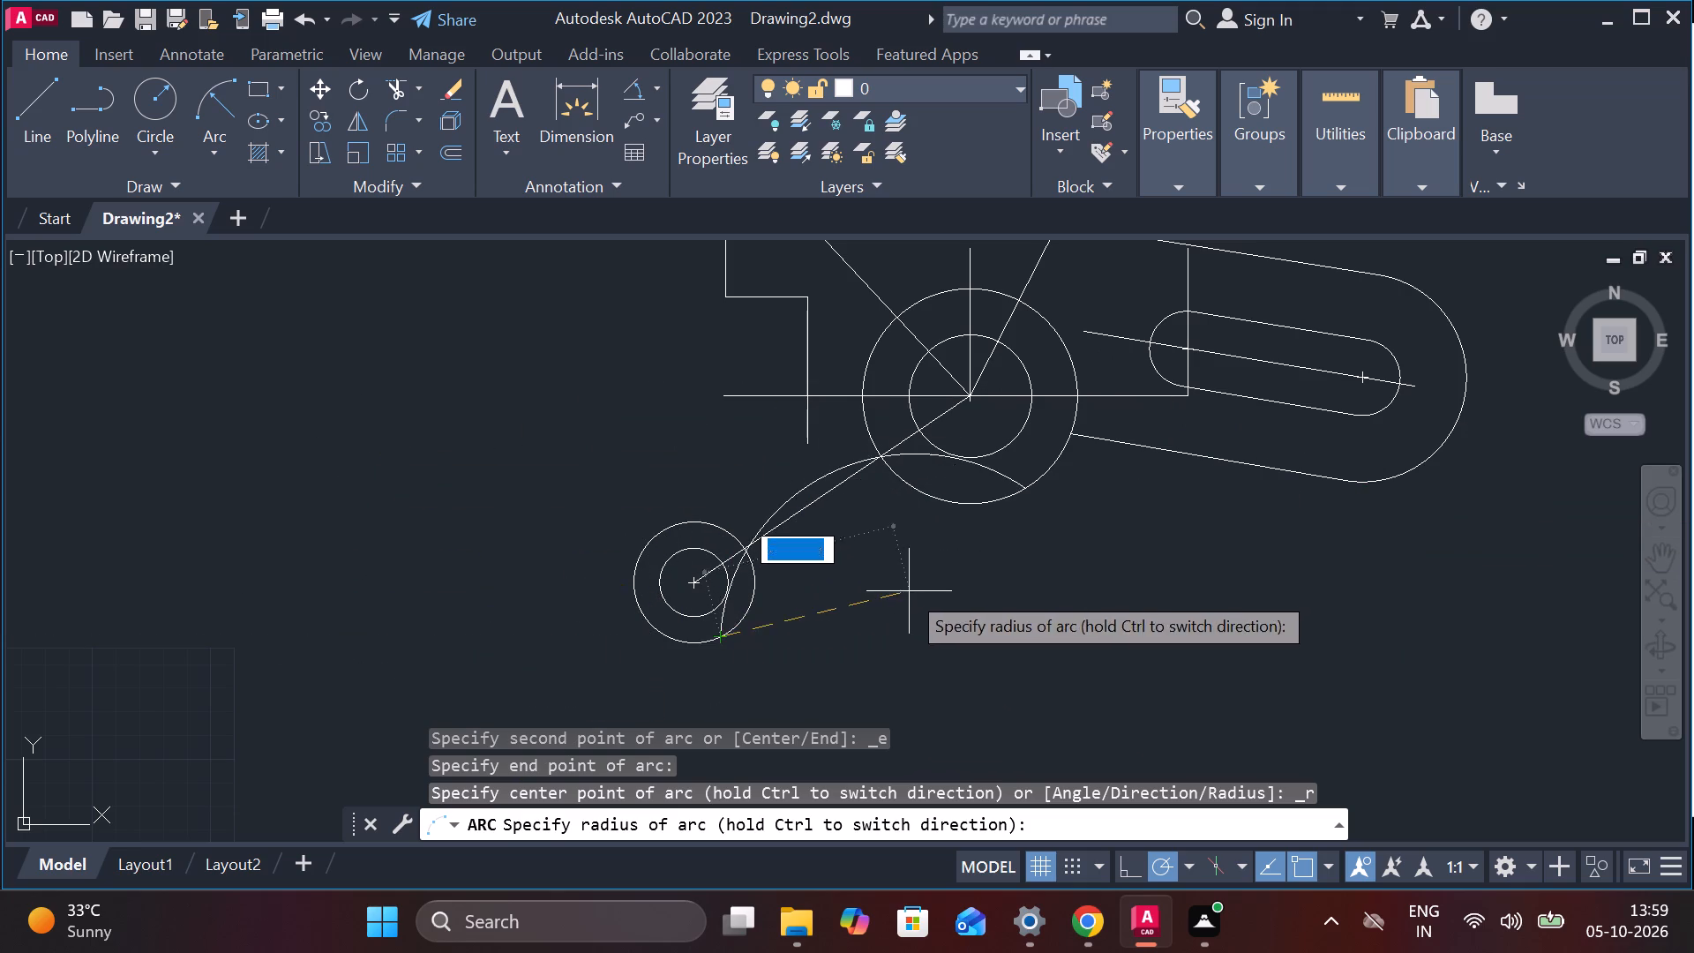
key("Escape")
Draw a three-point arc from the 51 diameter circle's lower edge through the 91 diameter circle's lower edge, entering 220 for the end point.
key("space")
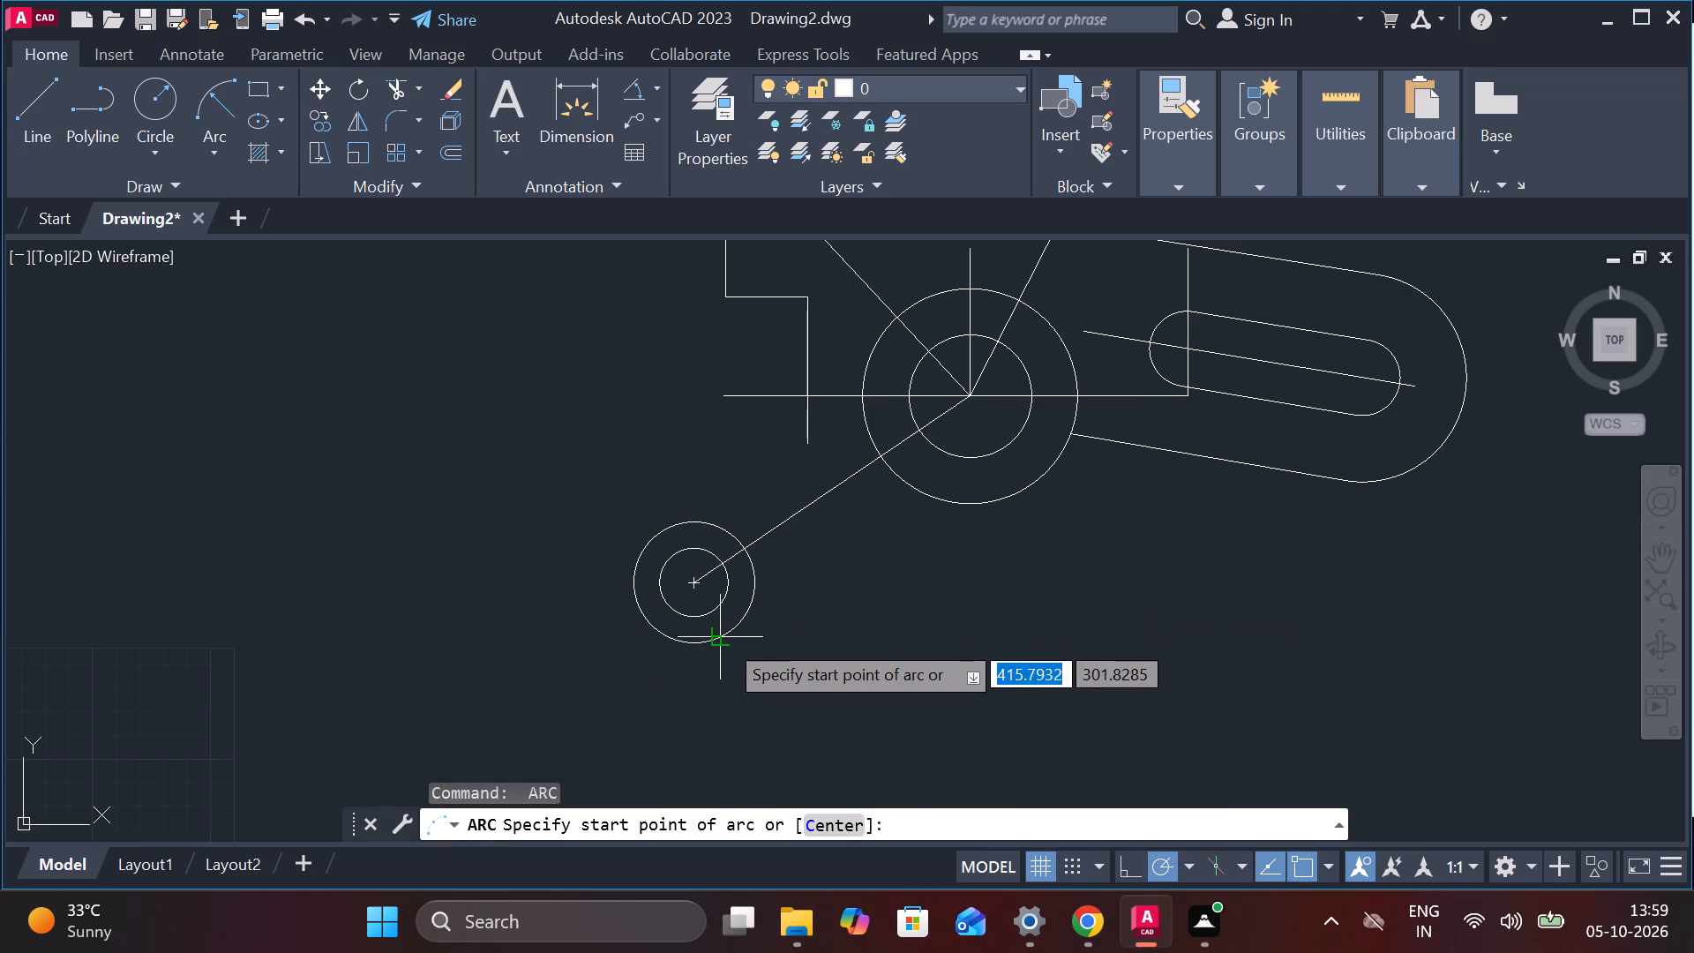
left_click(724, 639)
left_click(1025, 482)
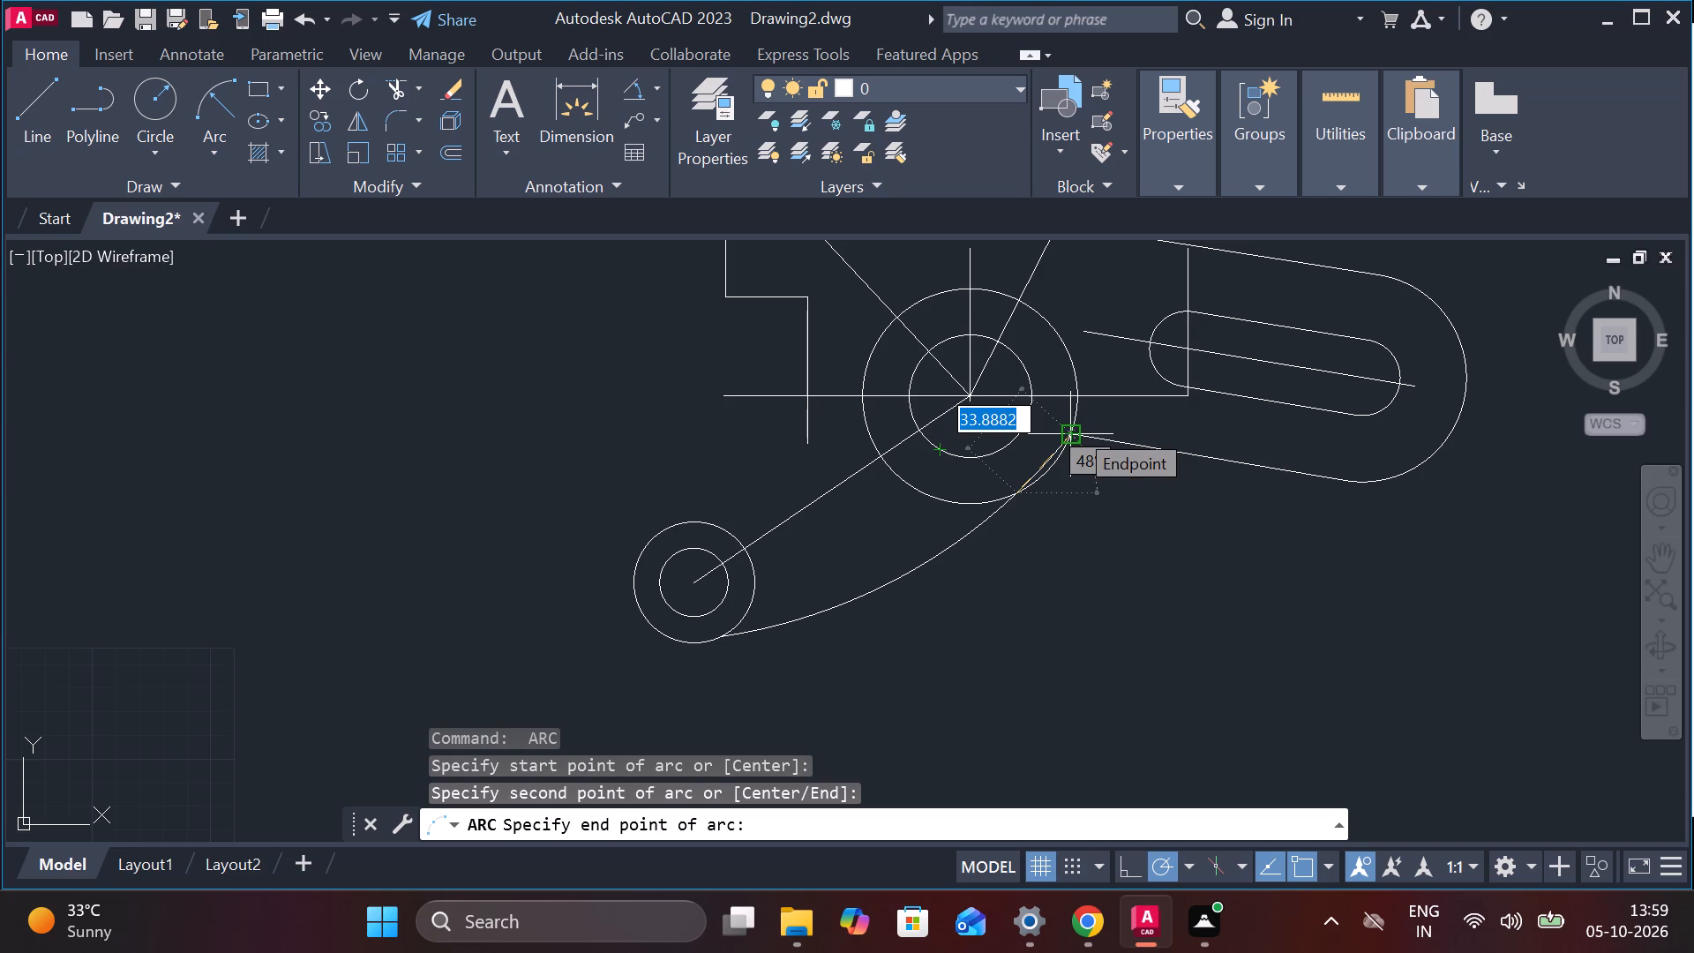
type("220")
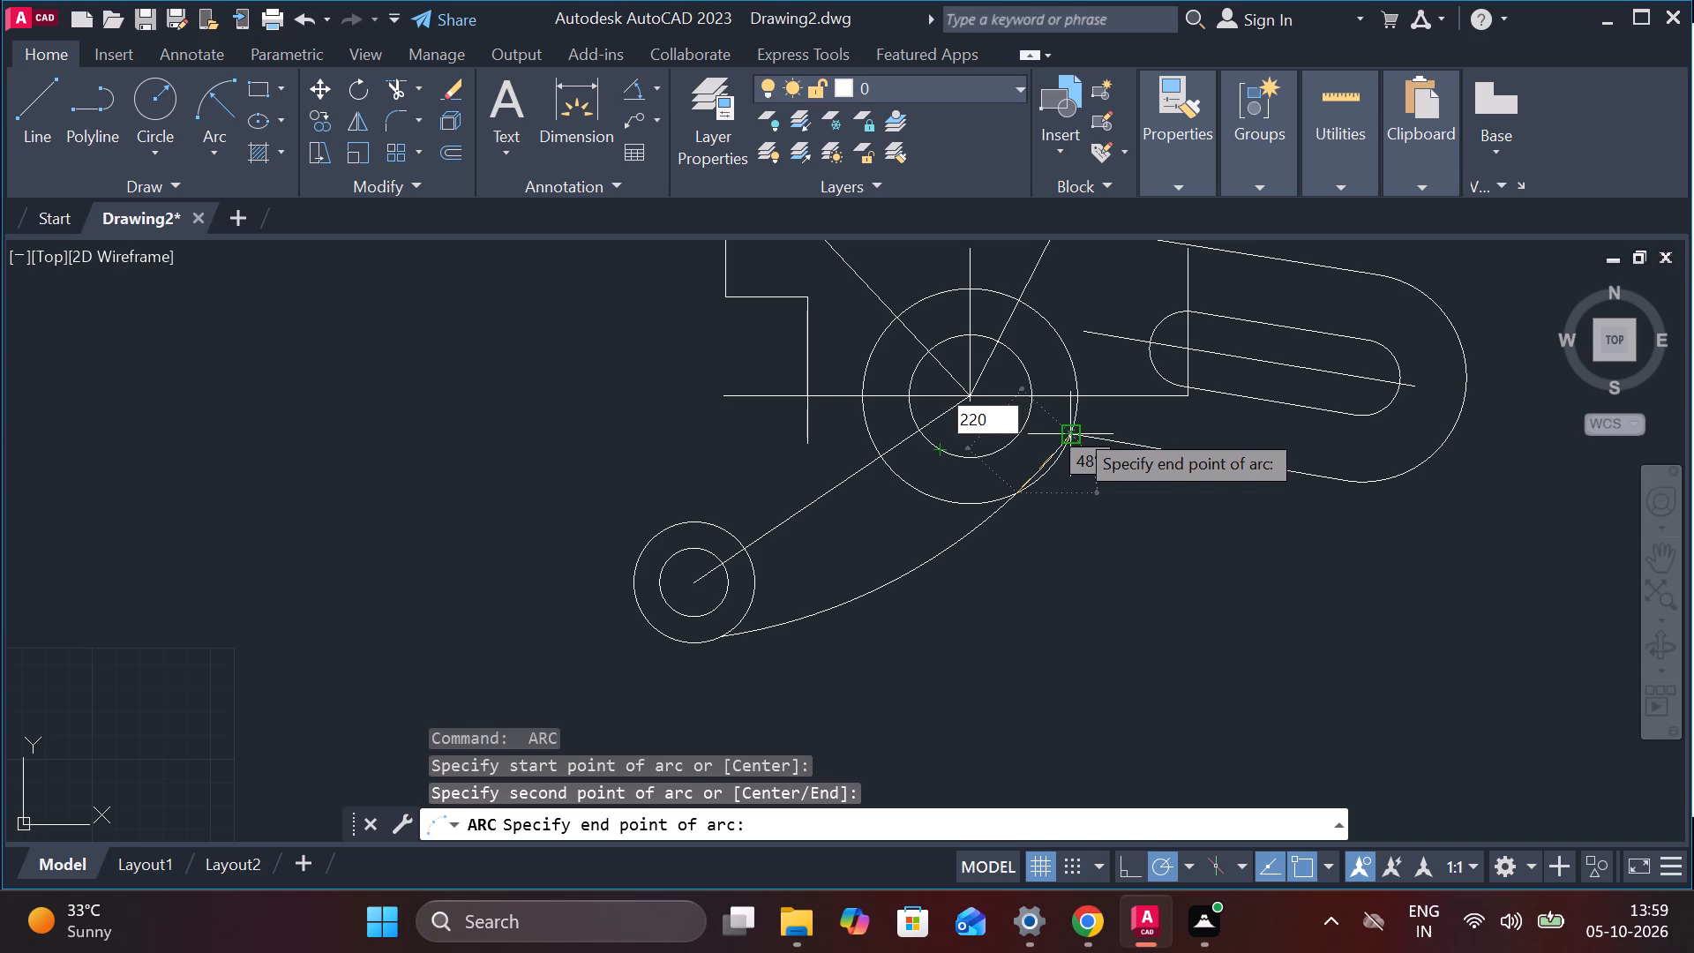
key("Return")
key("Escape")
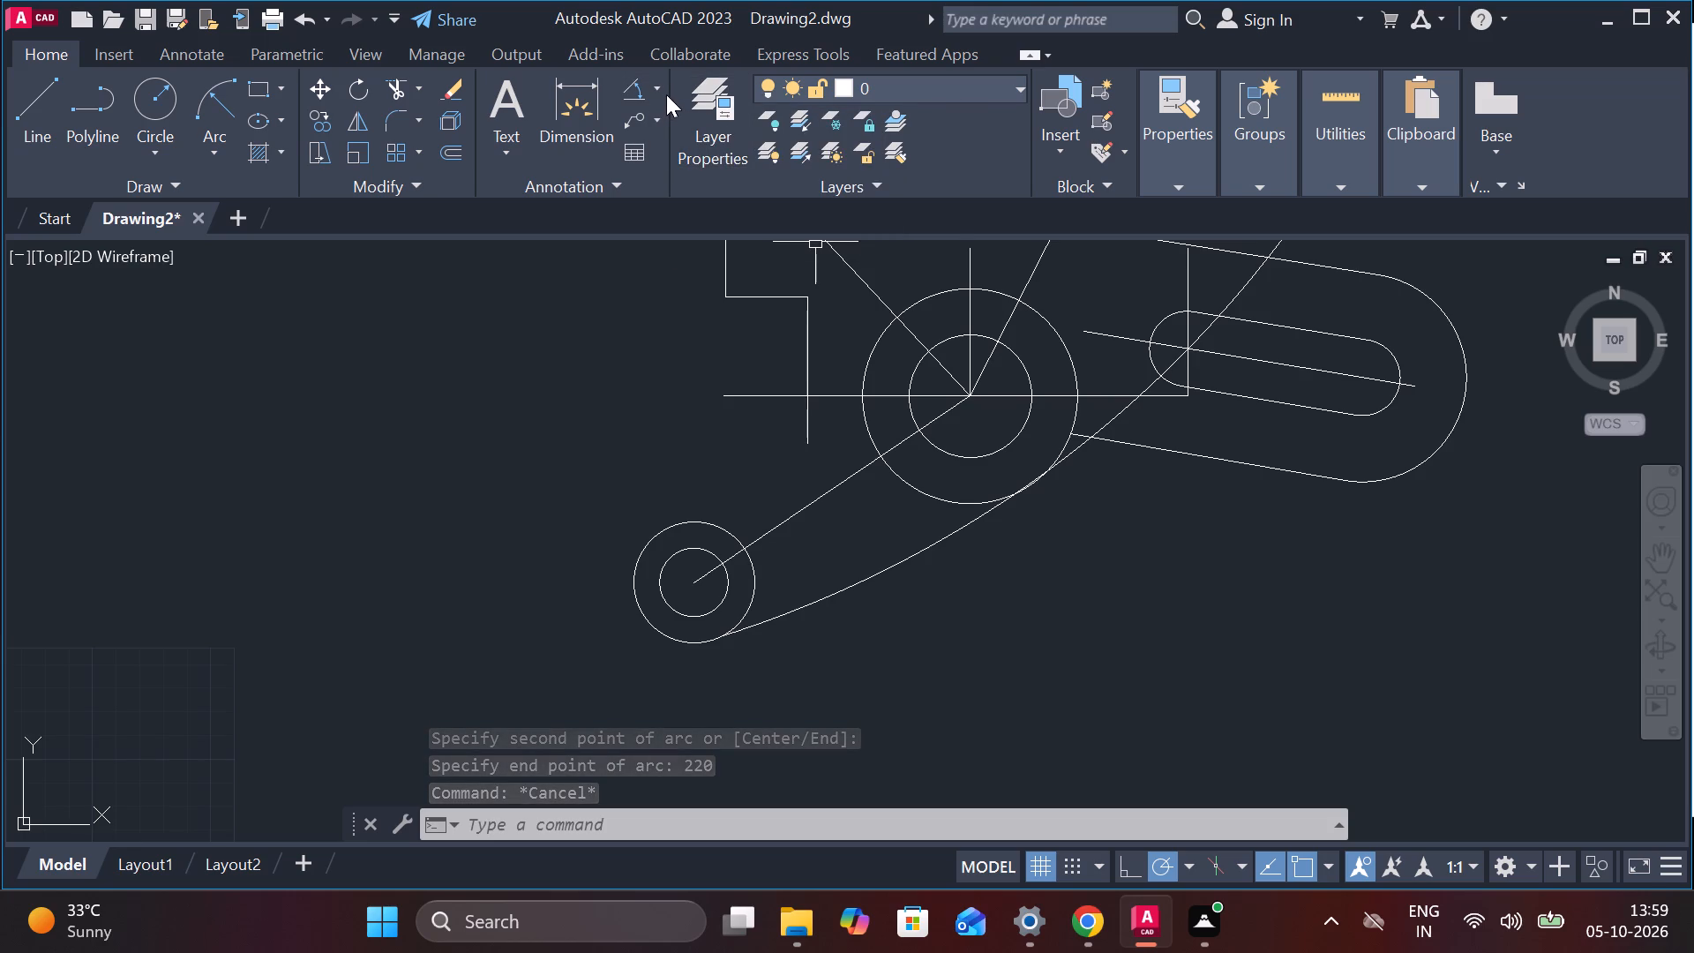
Check the radius of the new lower arc with a radius dimension.
left_click(666, 94)
left_click(641, 81)
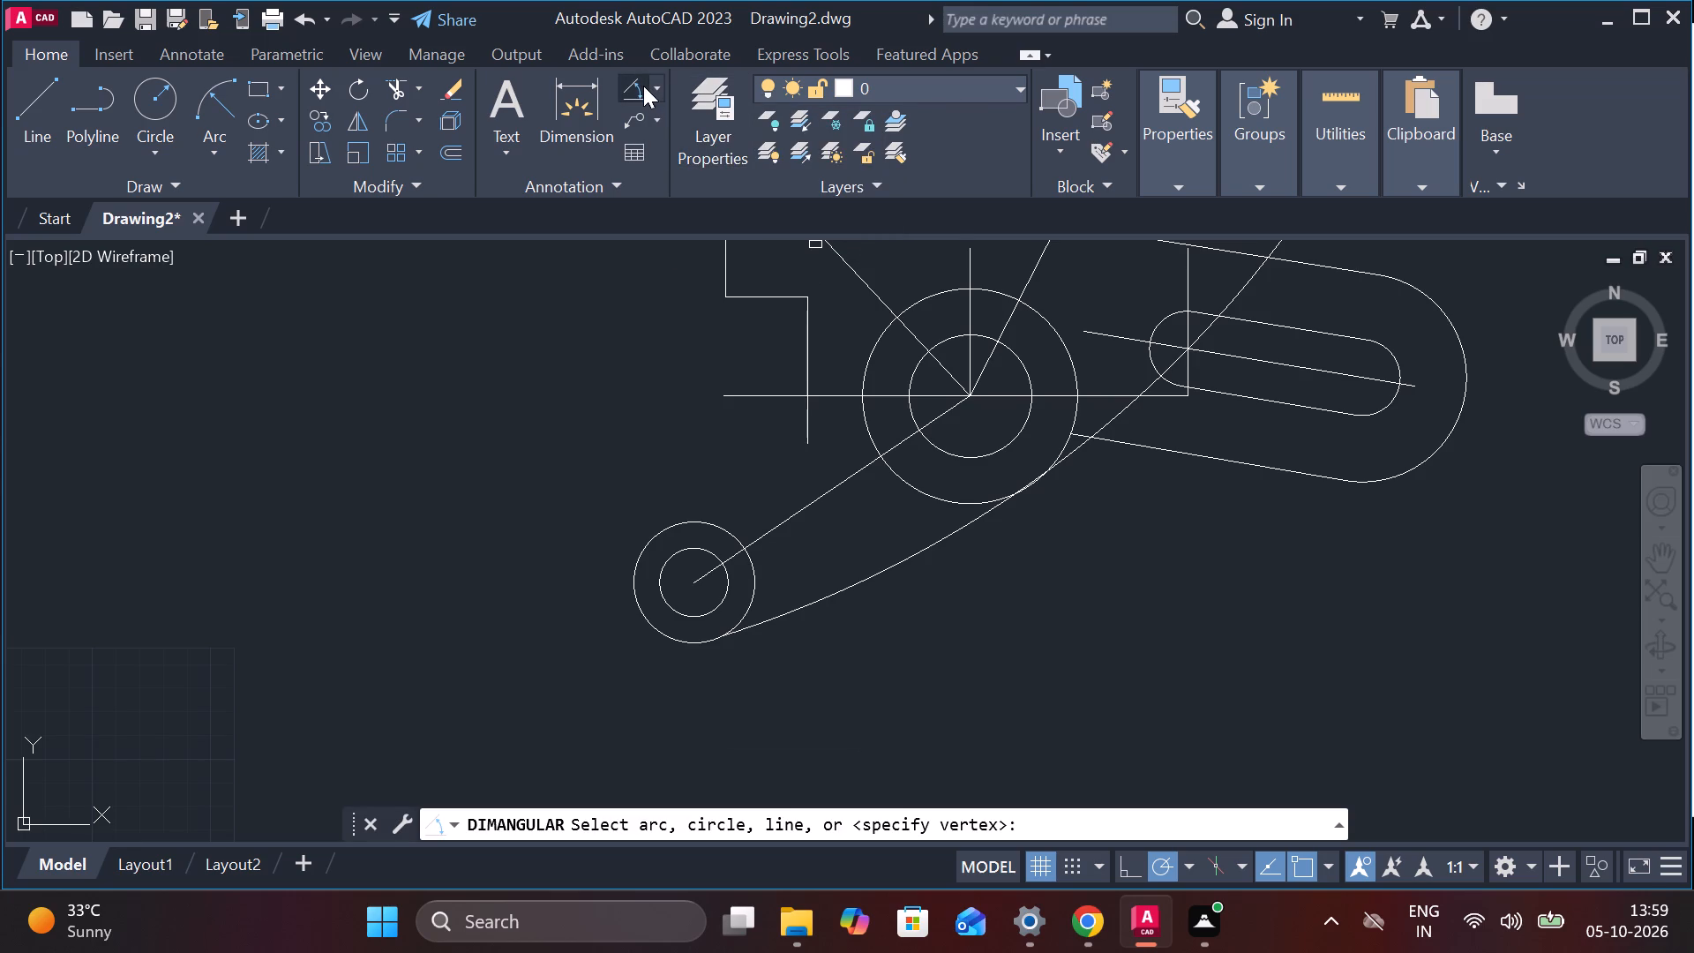
left_click(658, 86)
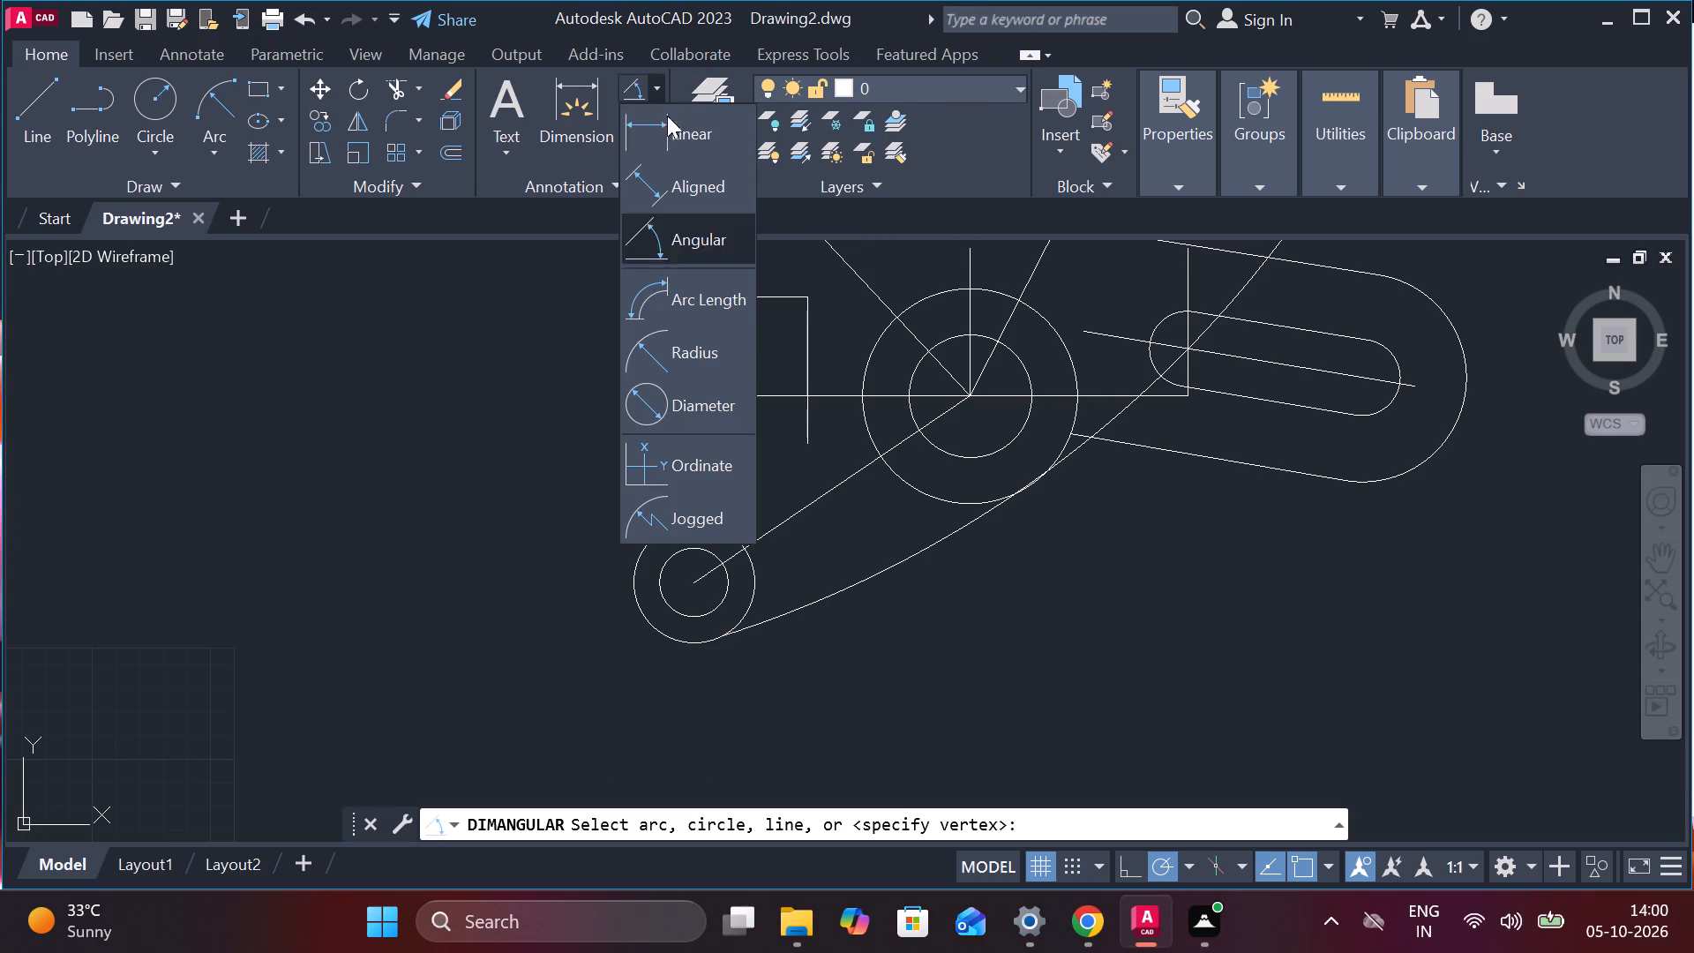
left_click(685, 350)
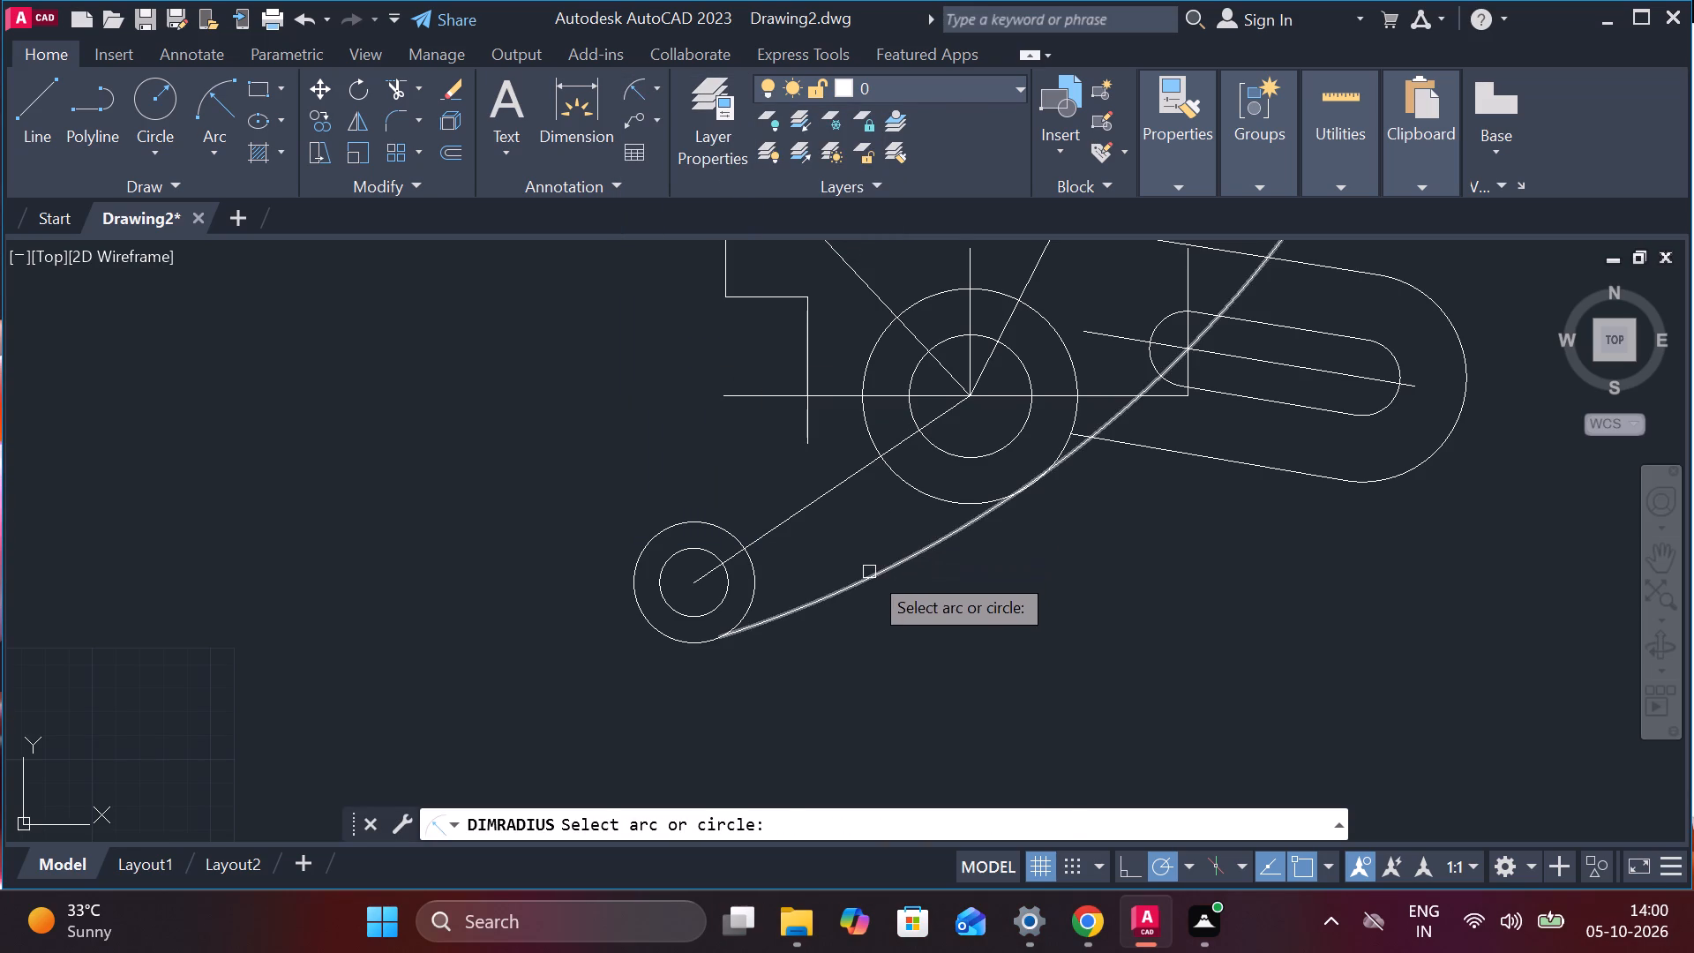
left_click(869, 572)
scroll(857, 550, "up", 3)
scroll(857, 550, "down", 3)
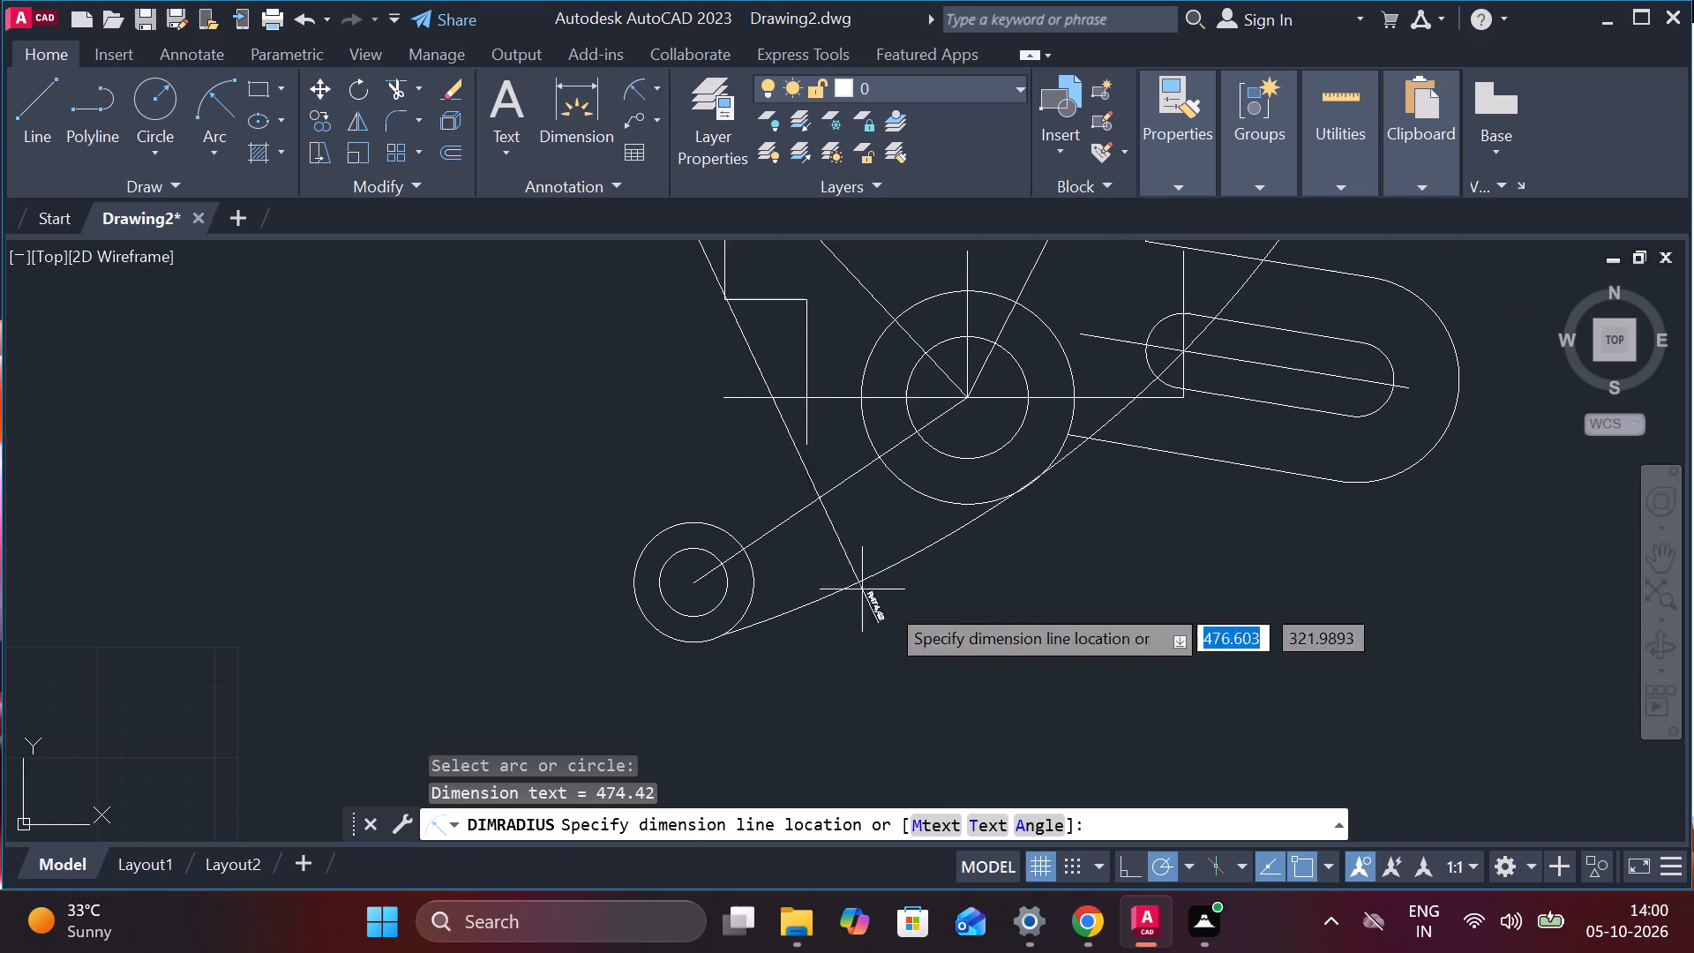
key("Escape")
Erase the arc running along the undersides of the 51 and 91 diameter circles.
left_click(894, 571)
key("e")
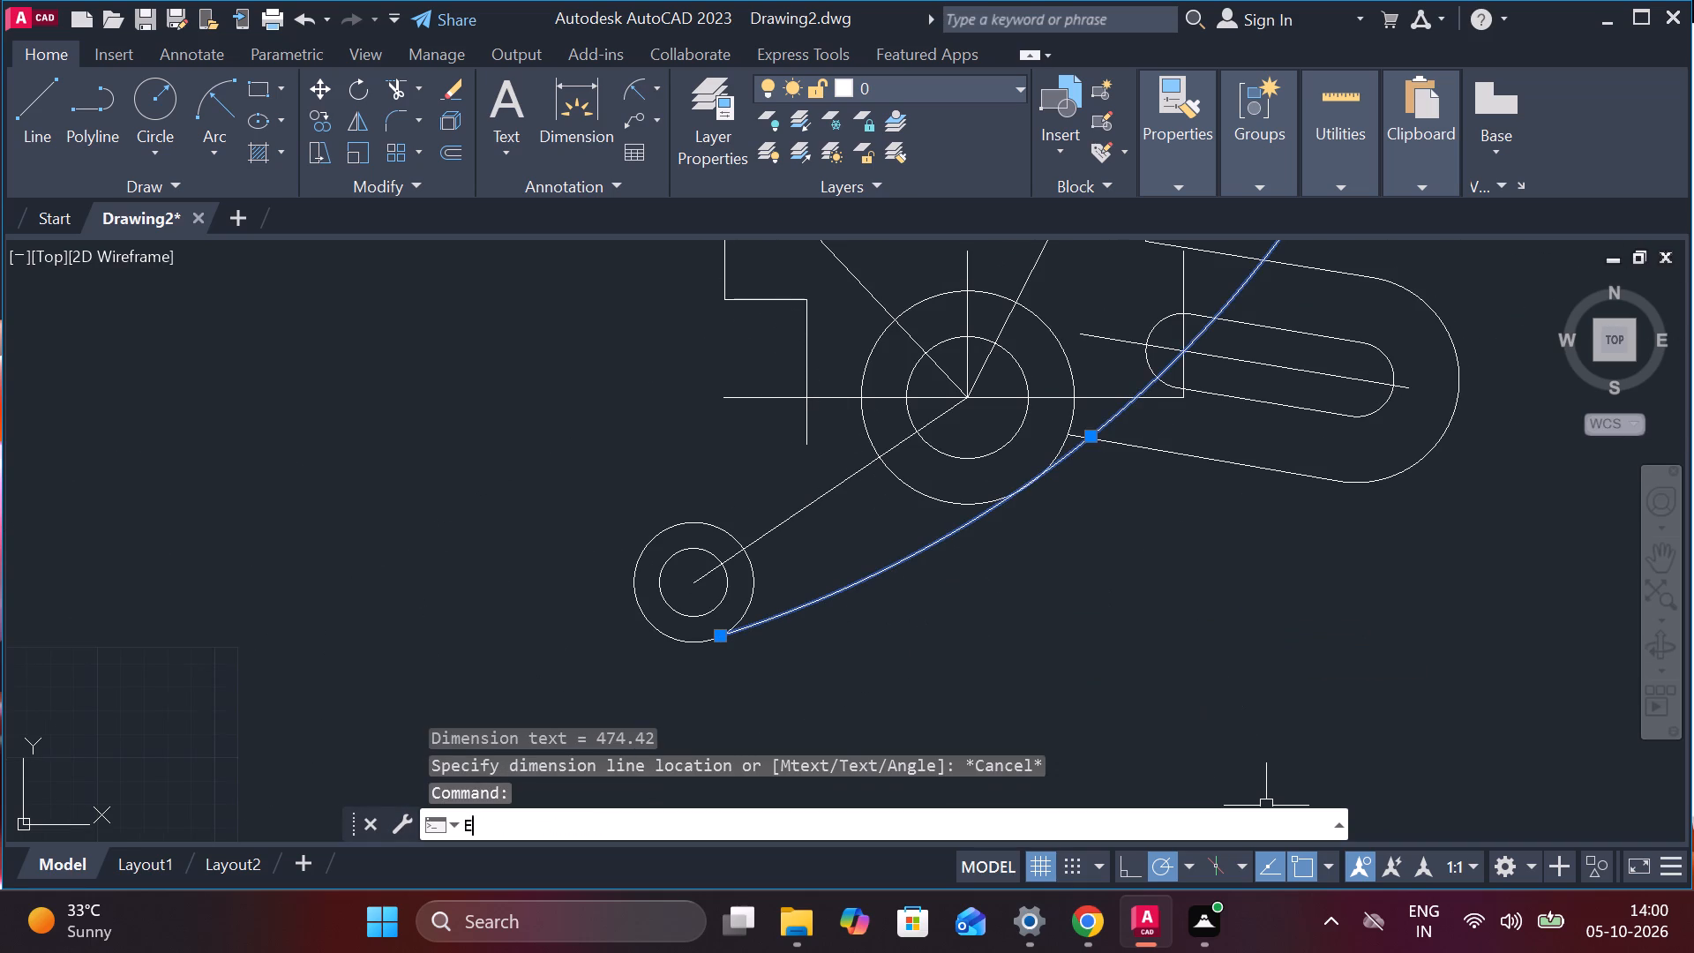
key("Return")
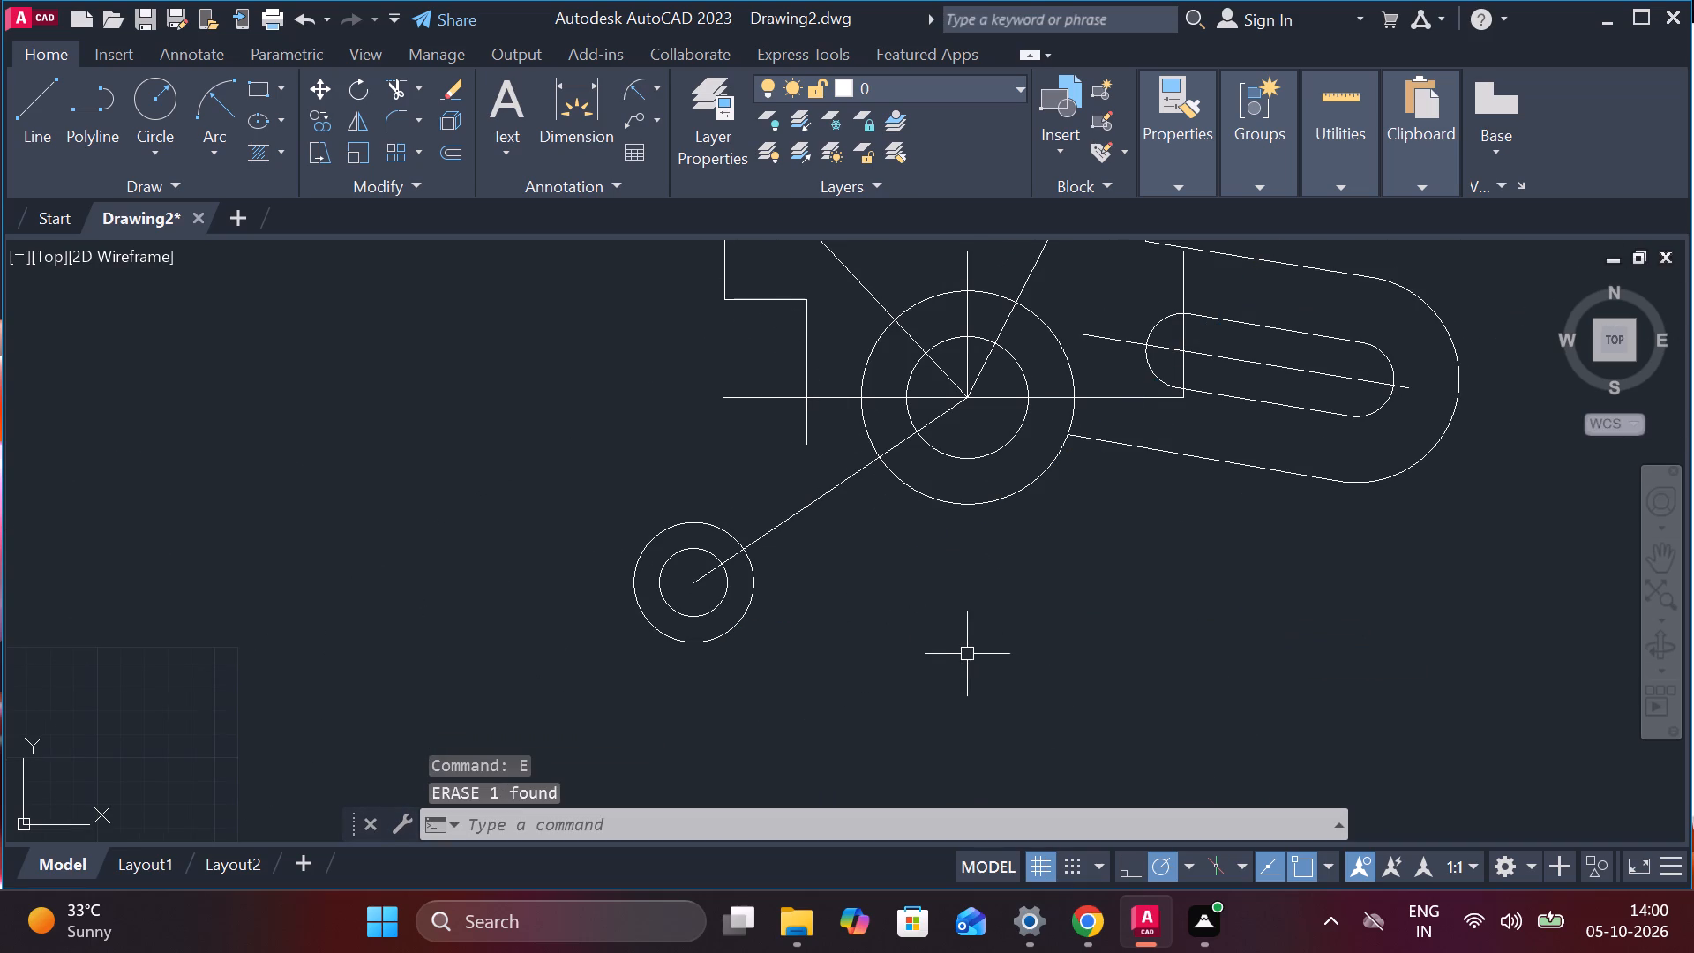
Draw a circle of radius 220 tangent to the undersides of the 51 and 91 diameter circles.
left_click(162, 154)
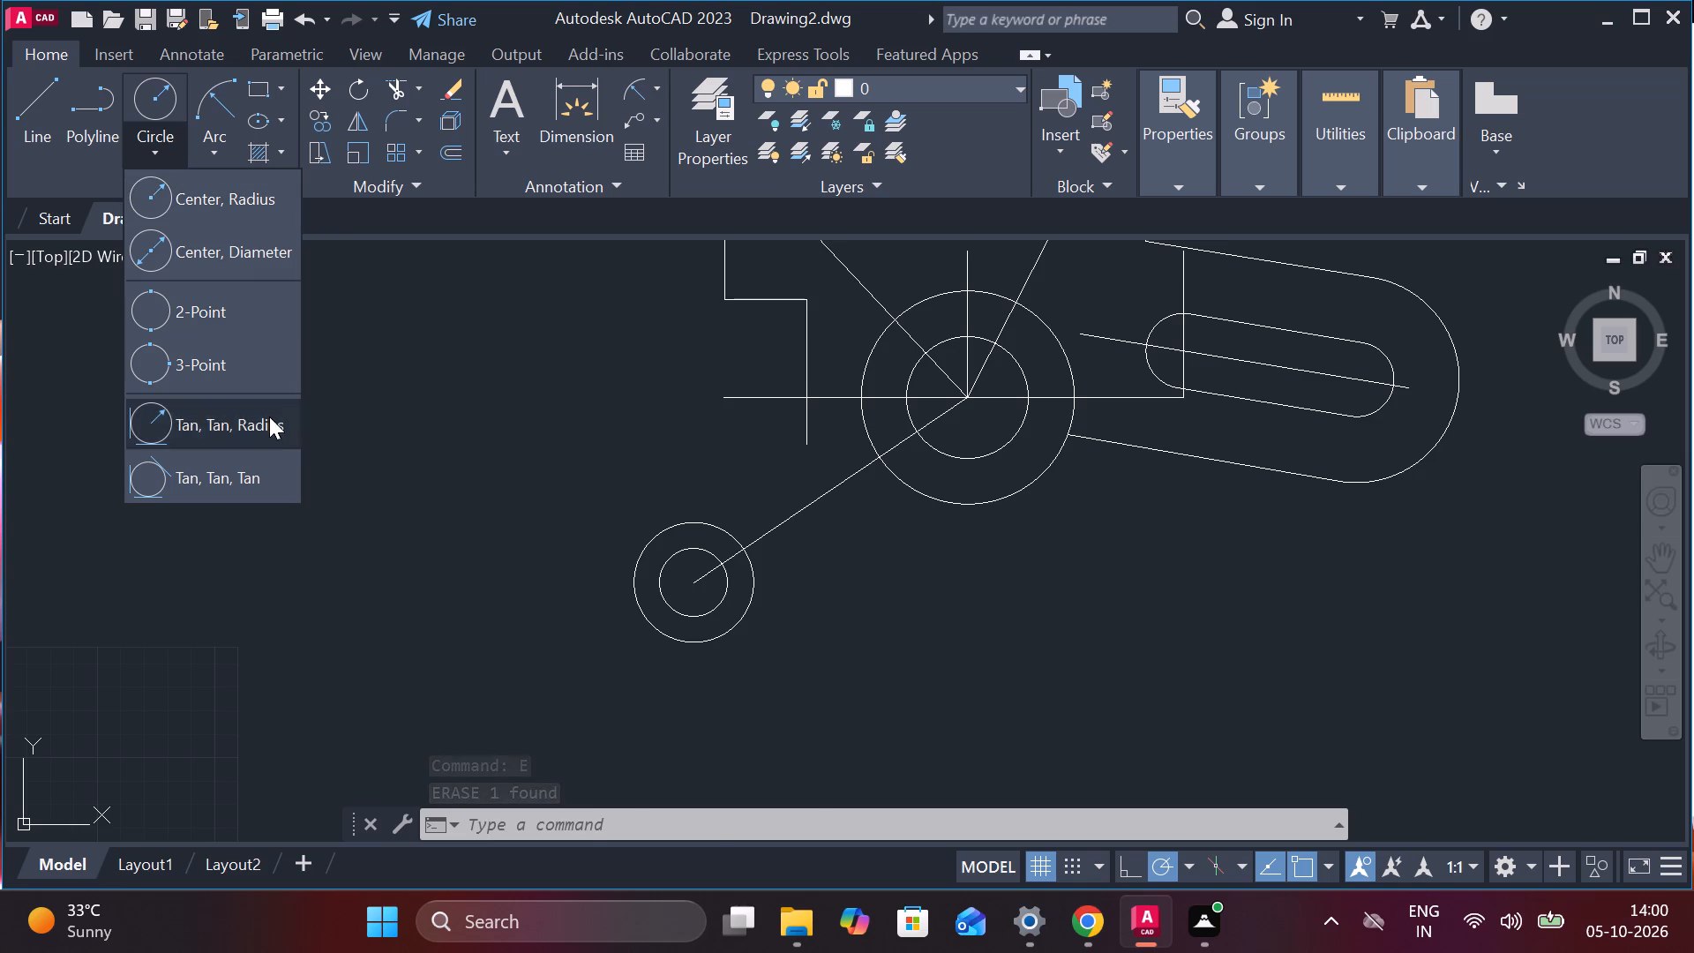
left_click(268, 416)
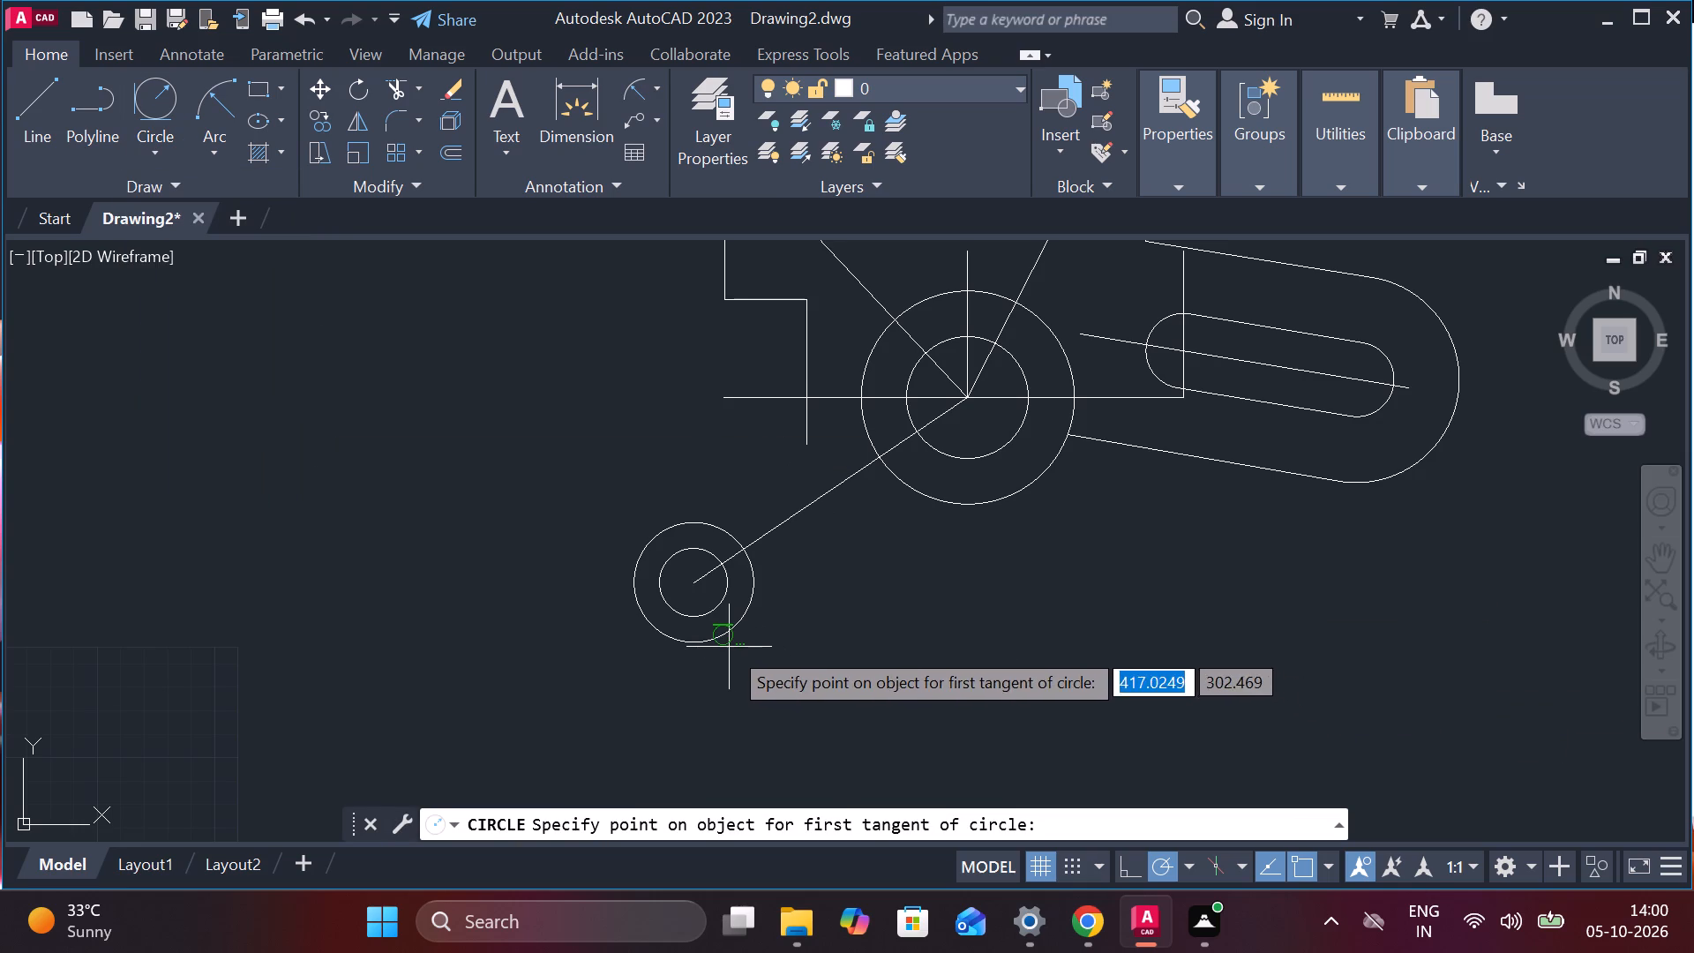
left_click(729, 647)
left_click(1020, 482)
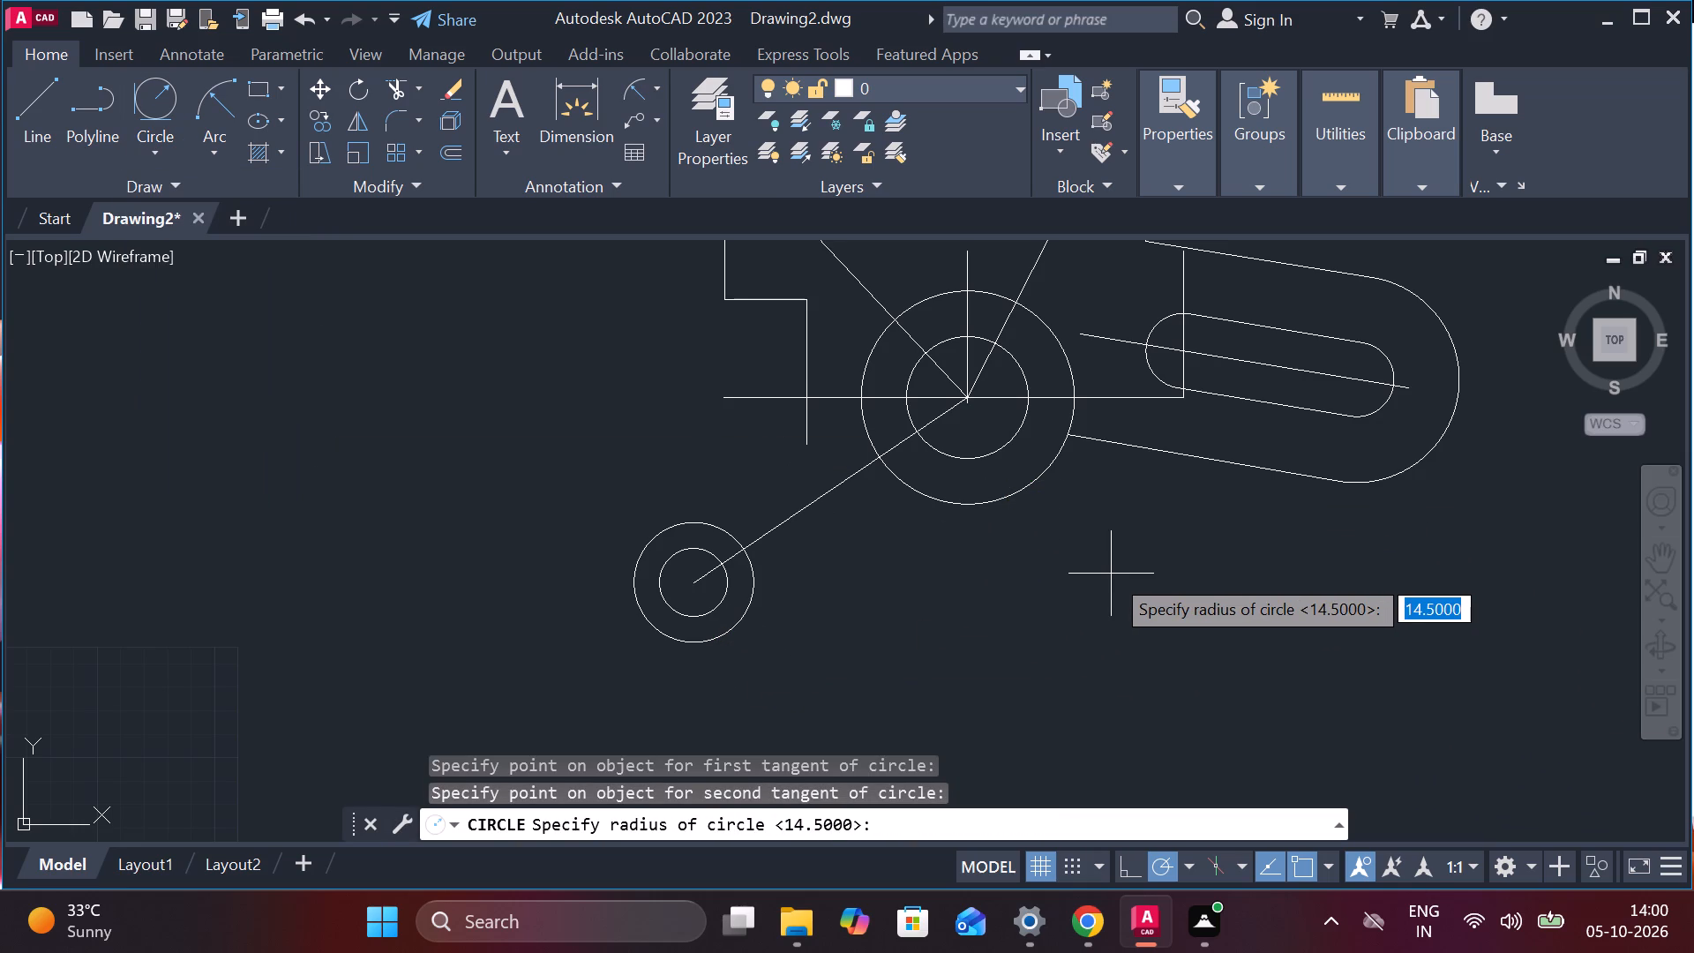
type("220")
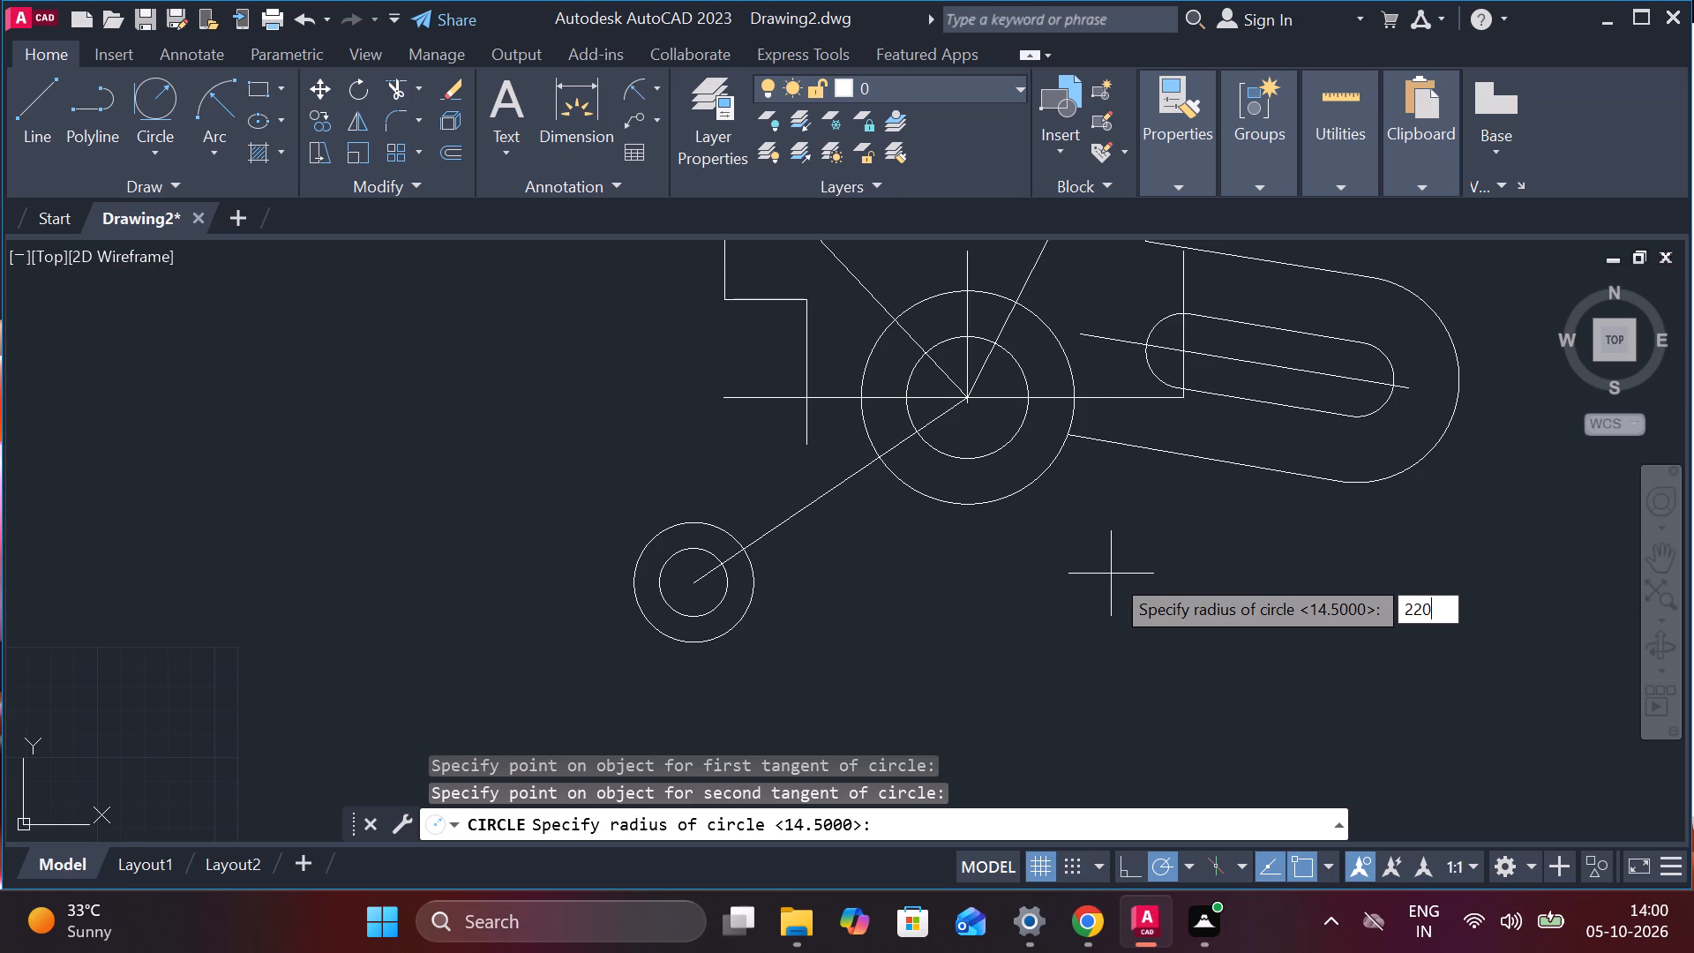
key("Return")
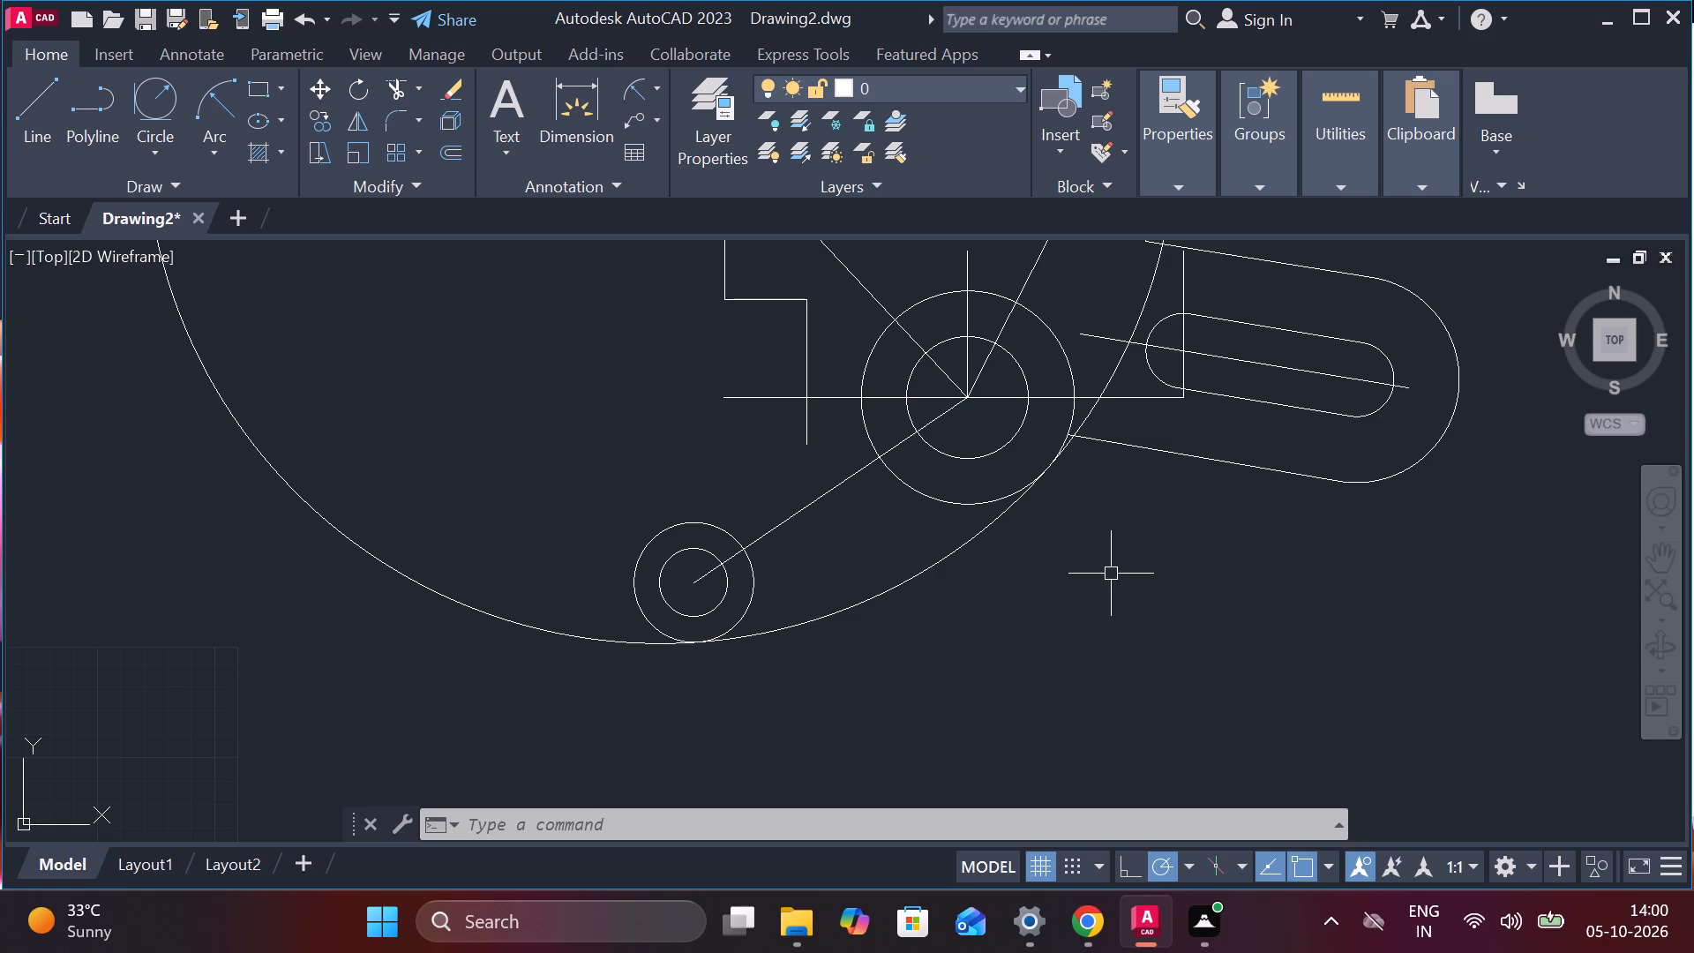
key("Escape")
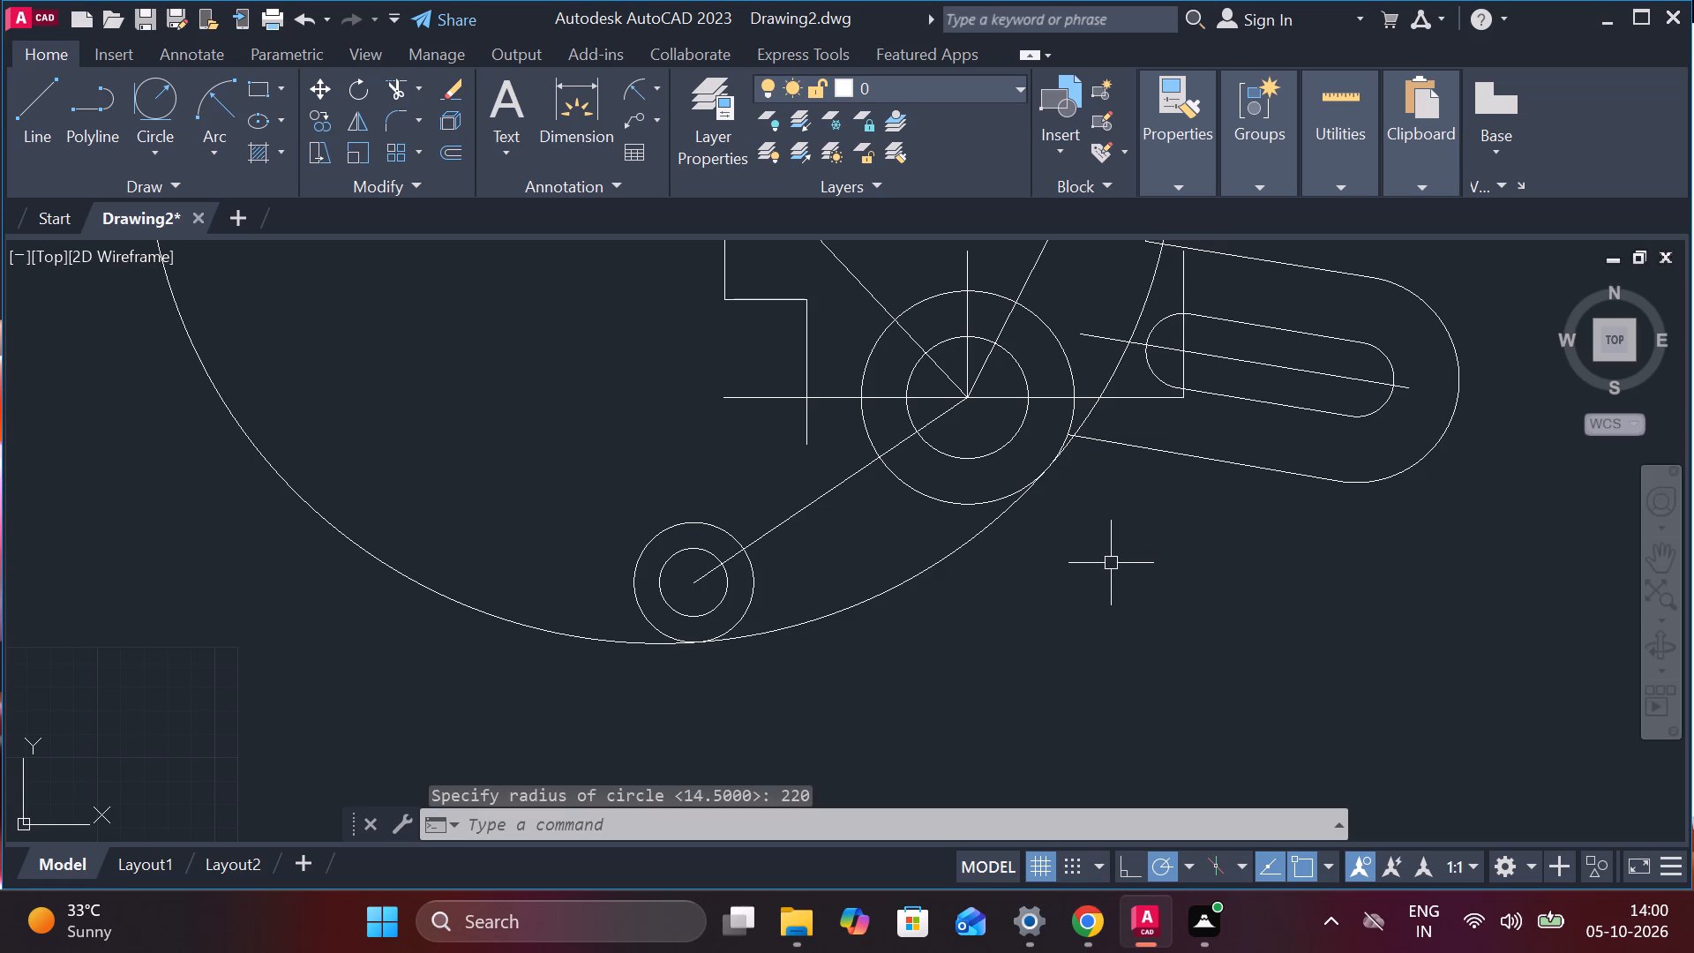
Trim the radius 220 circle outside the 51 diameter circle and between the 91 diameter circle and the horizontal line.
type("TR")
key("Return")
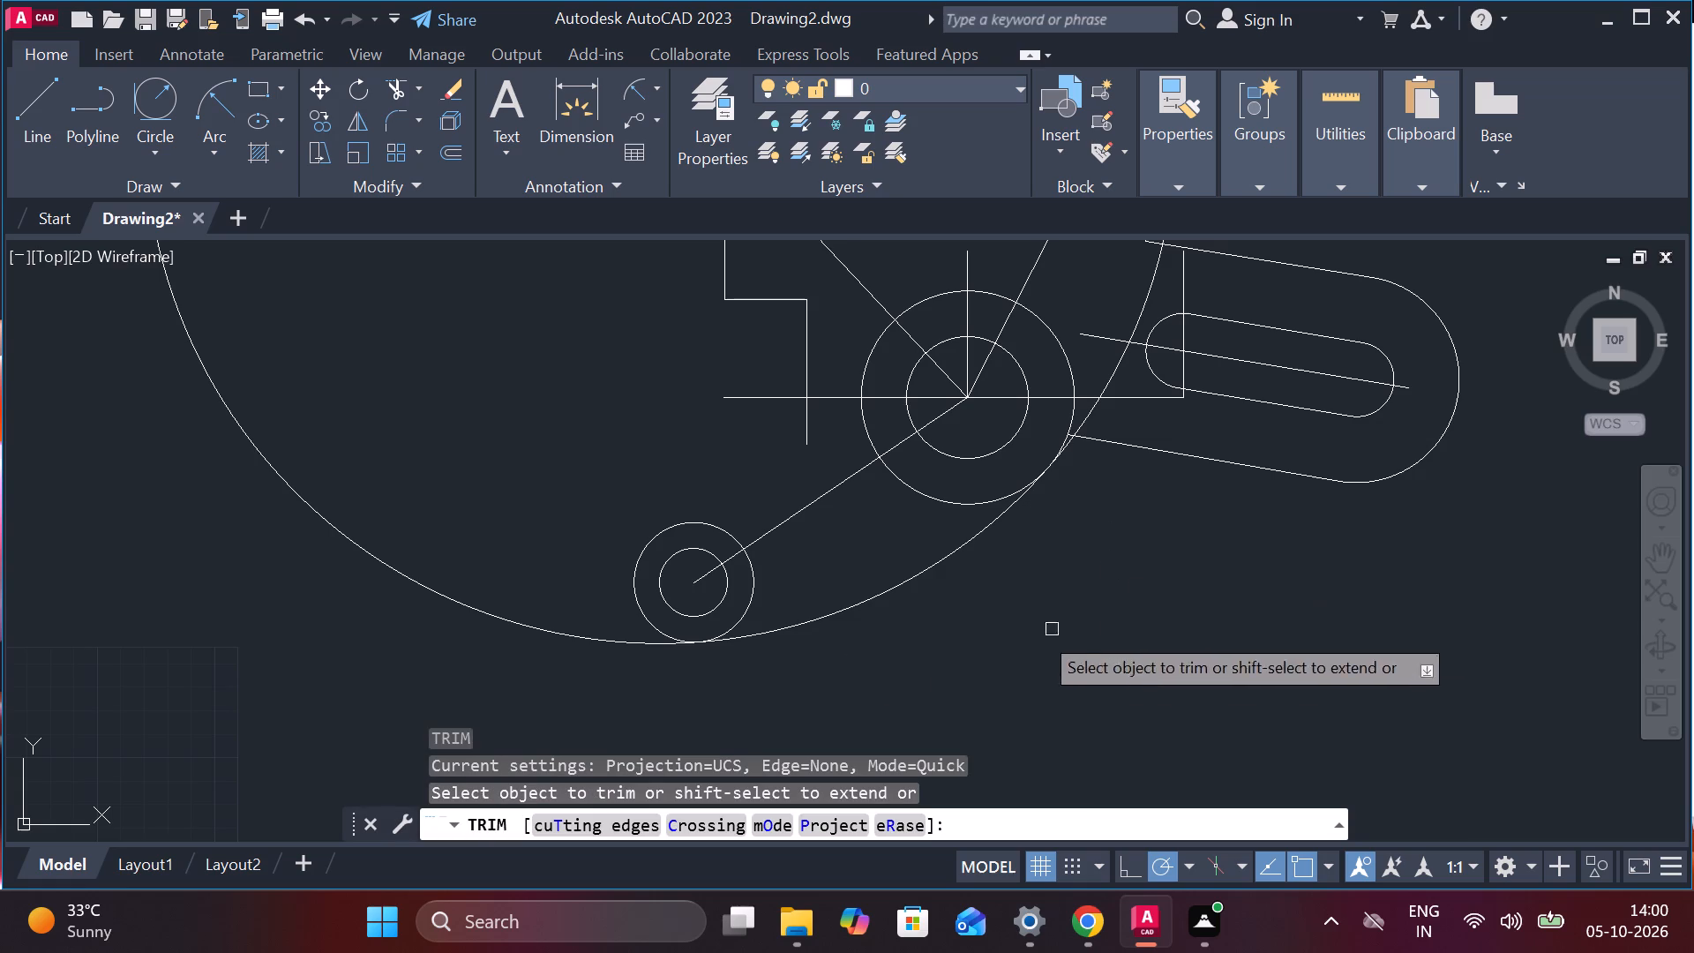
left_click(602, 644)
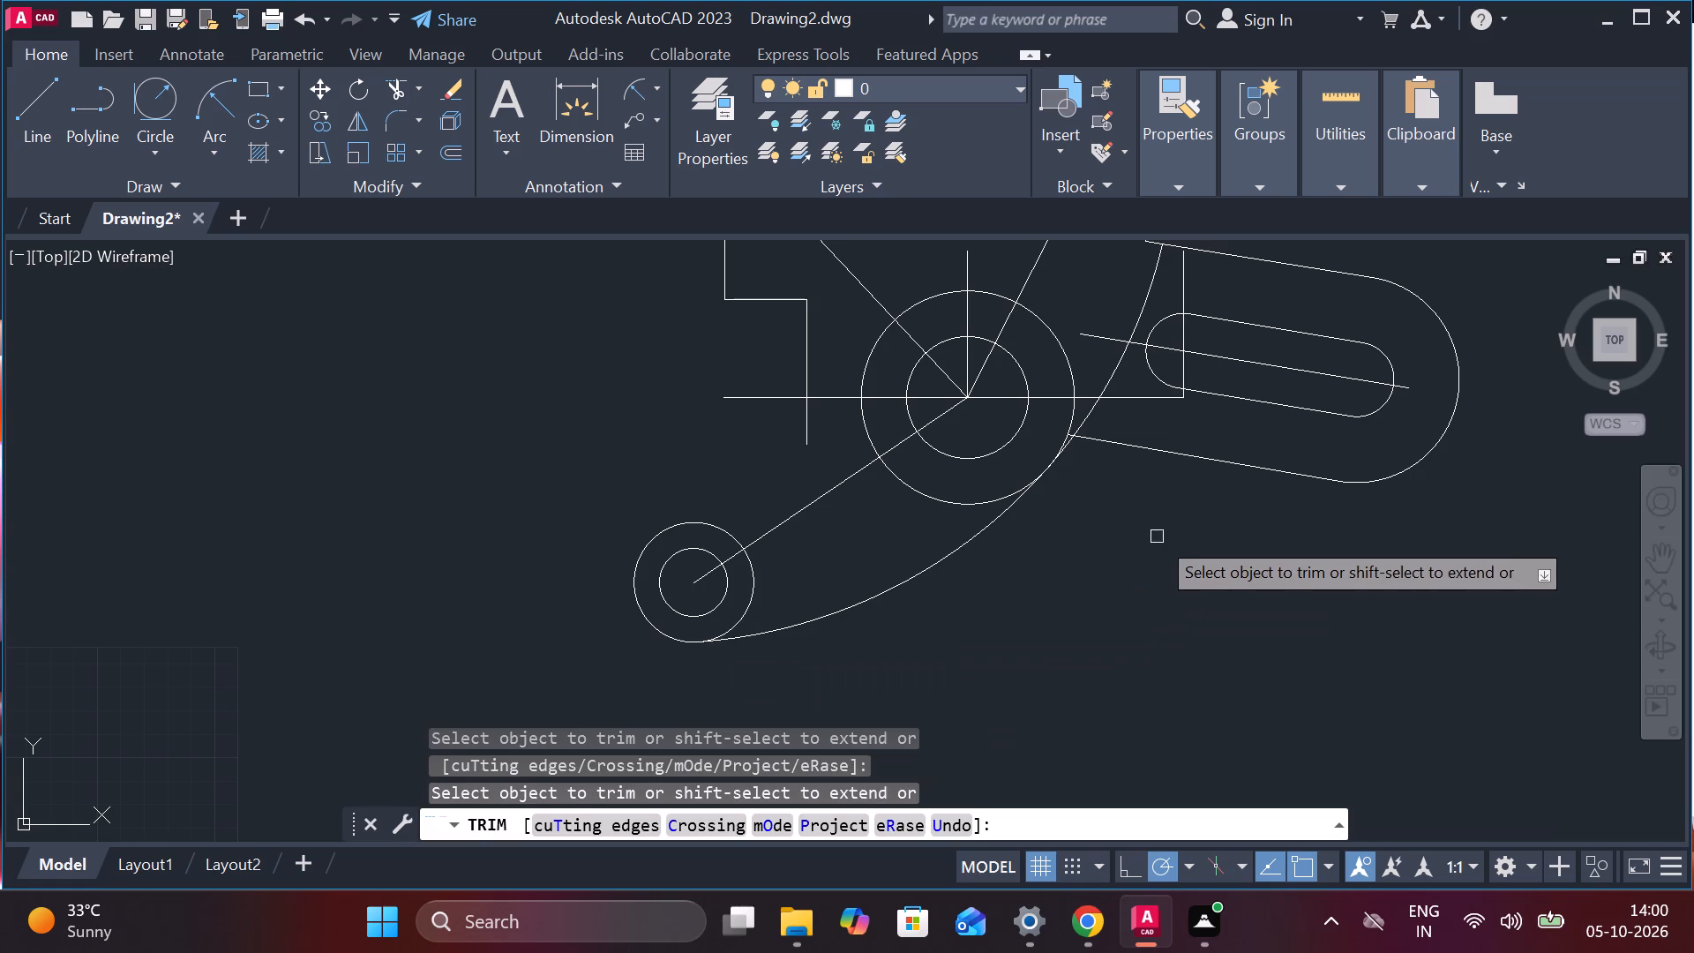
middle_click_drag(1148, 517, 958, 692)
scroll(896, 617, "up", 2)
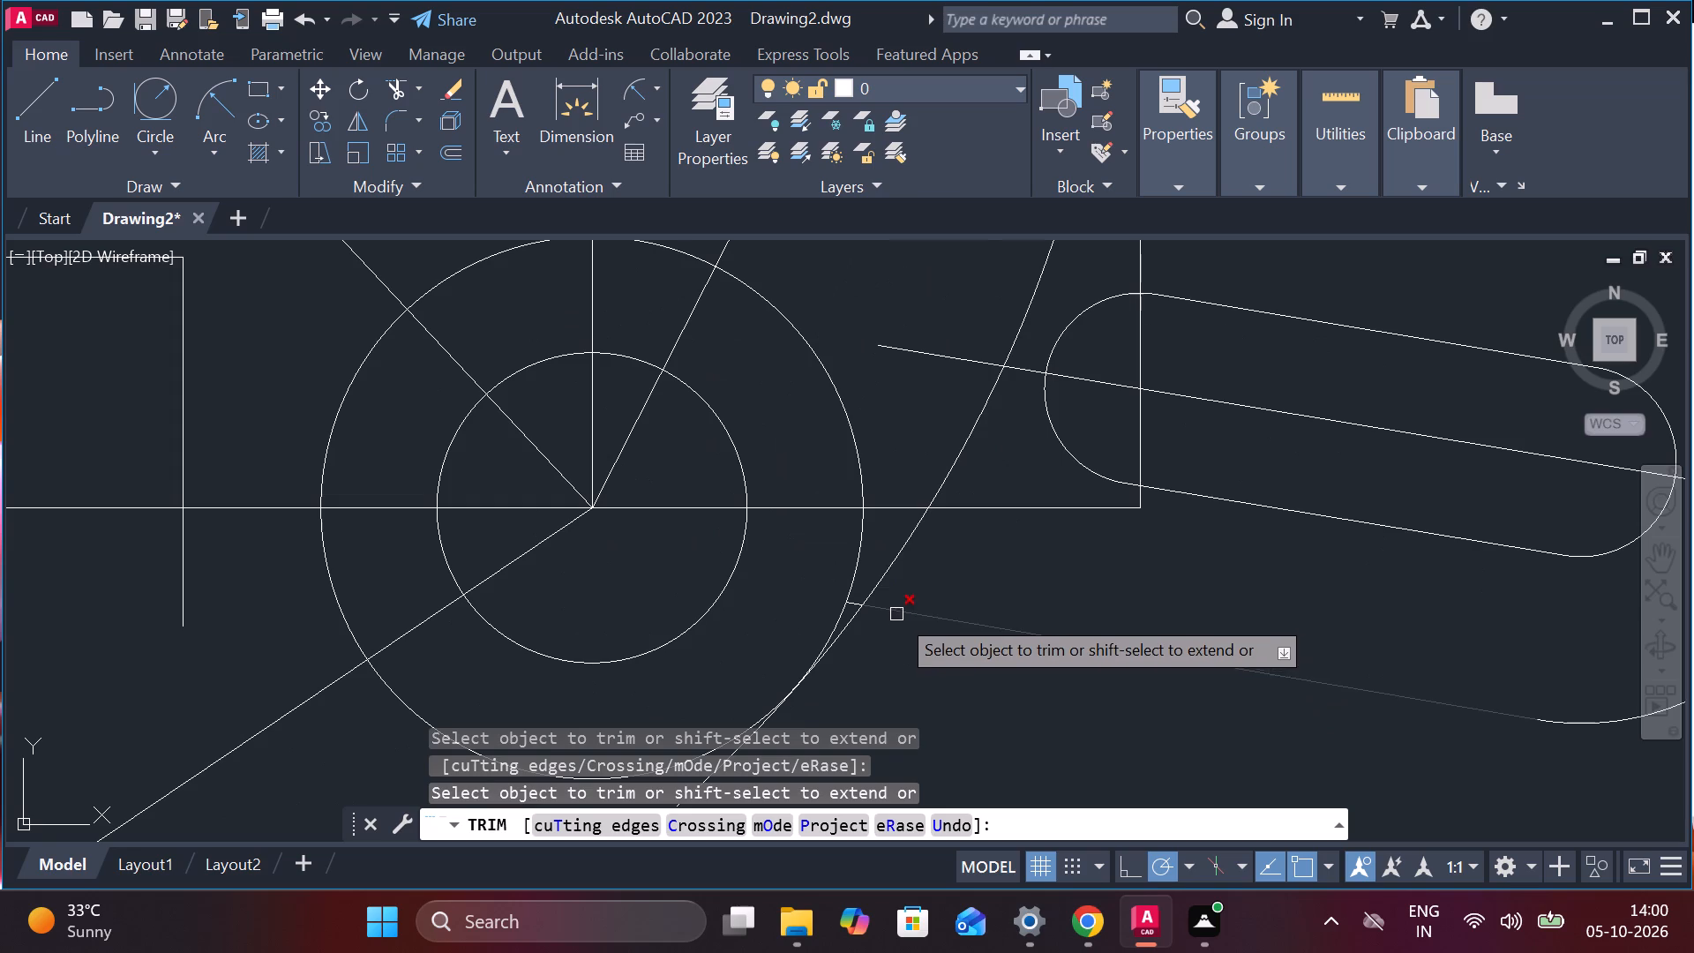
left_click(909, 546)
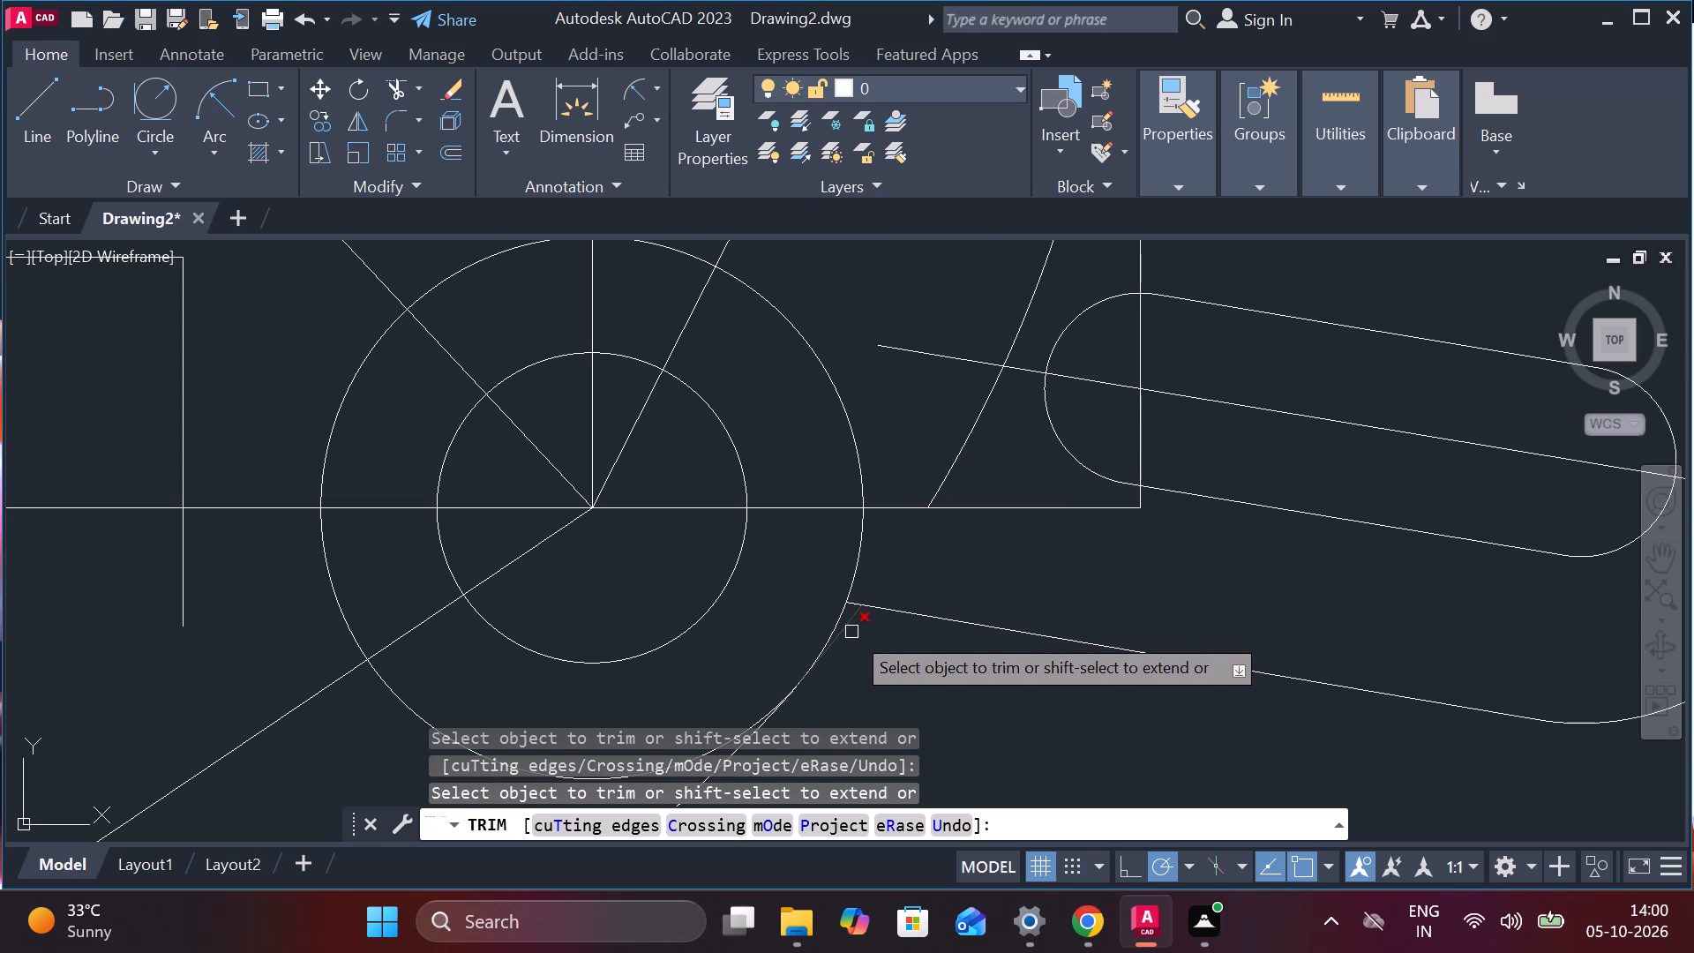
left_click(851, 627)
scroll(859, 619, "down", 2)
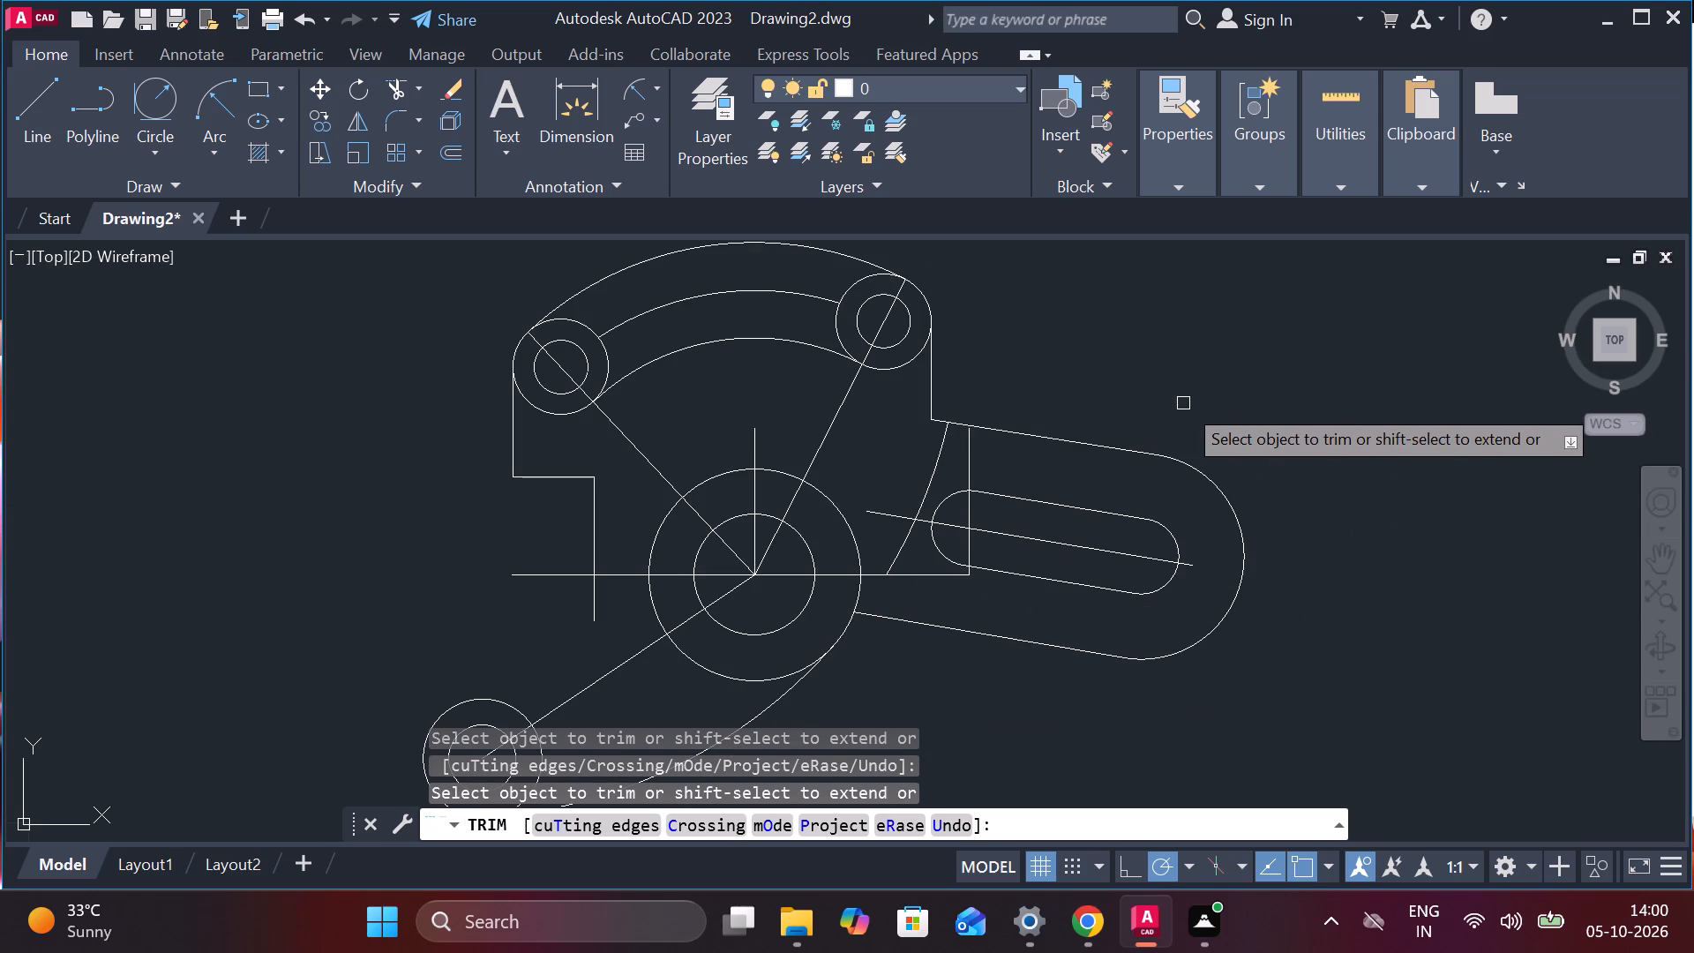
key("Escape")
Erase the leftover radius 220 arc piece between the horizontal line and the slotted arm's upper edge.
left_click(933, 469)
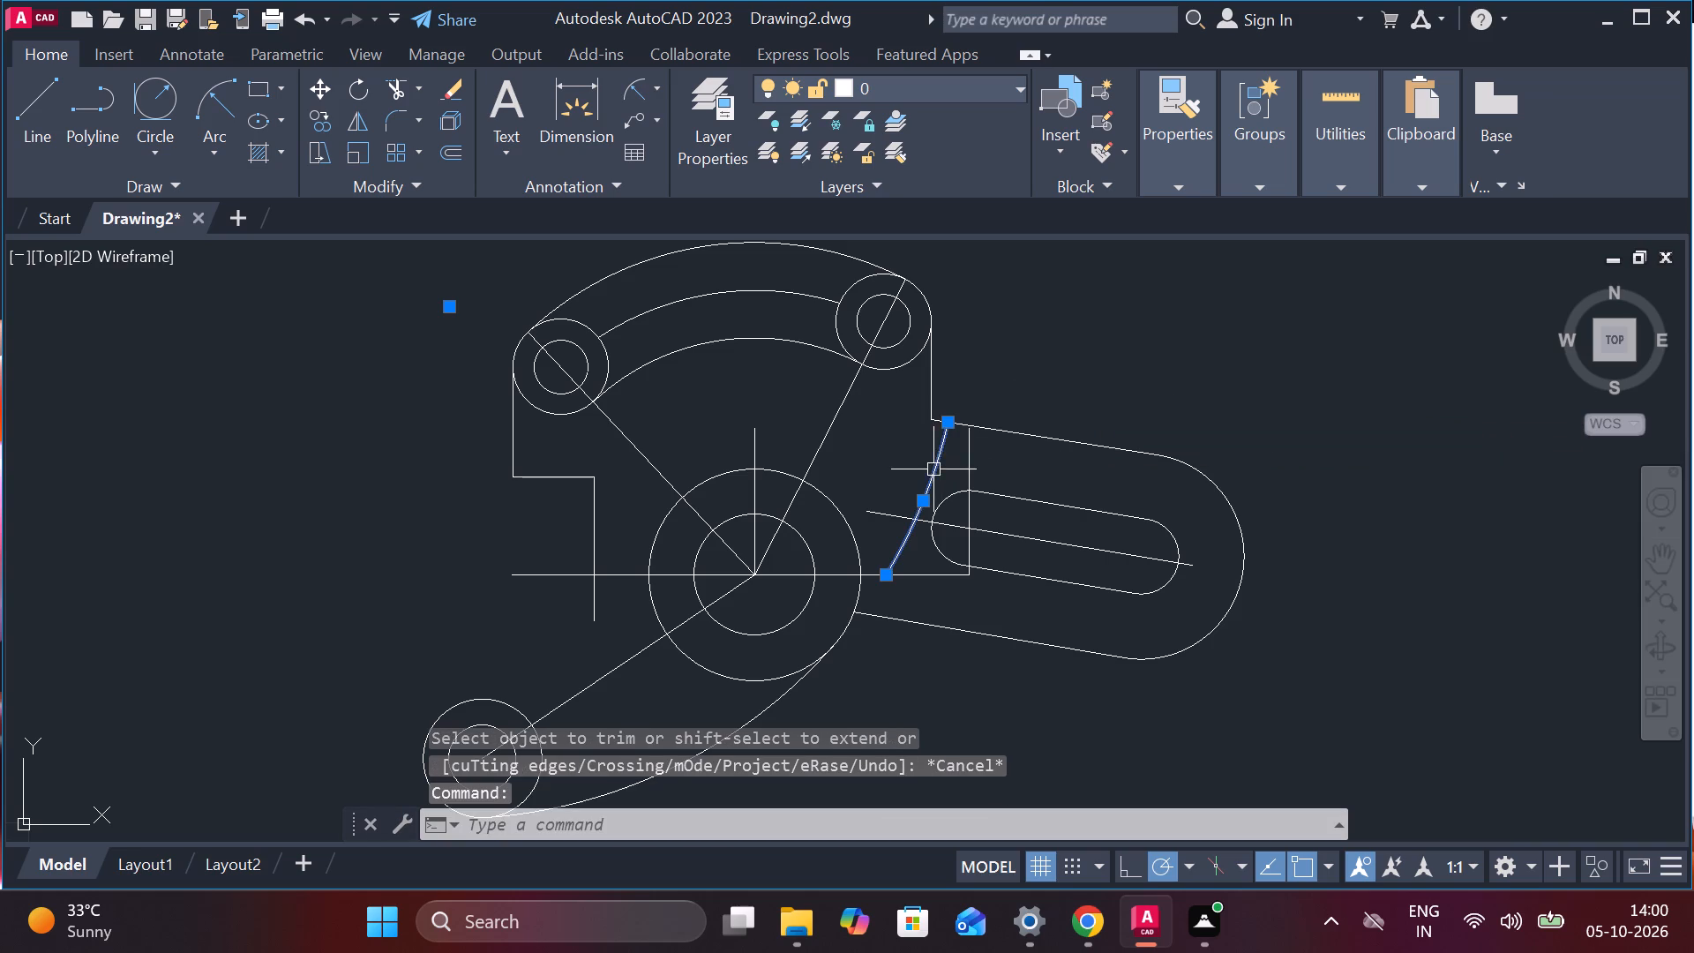
key("e")
key("Return")
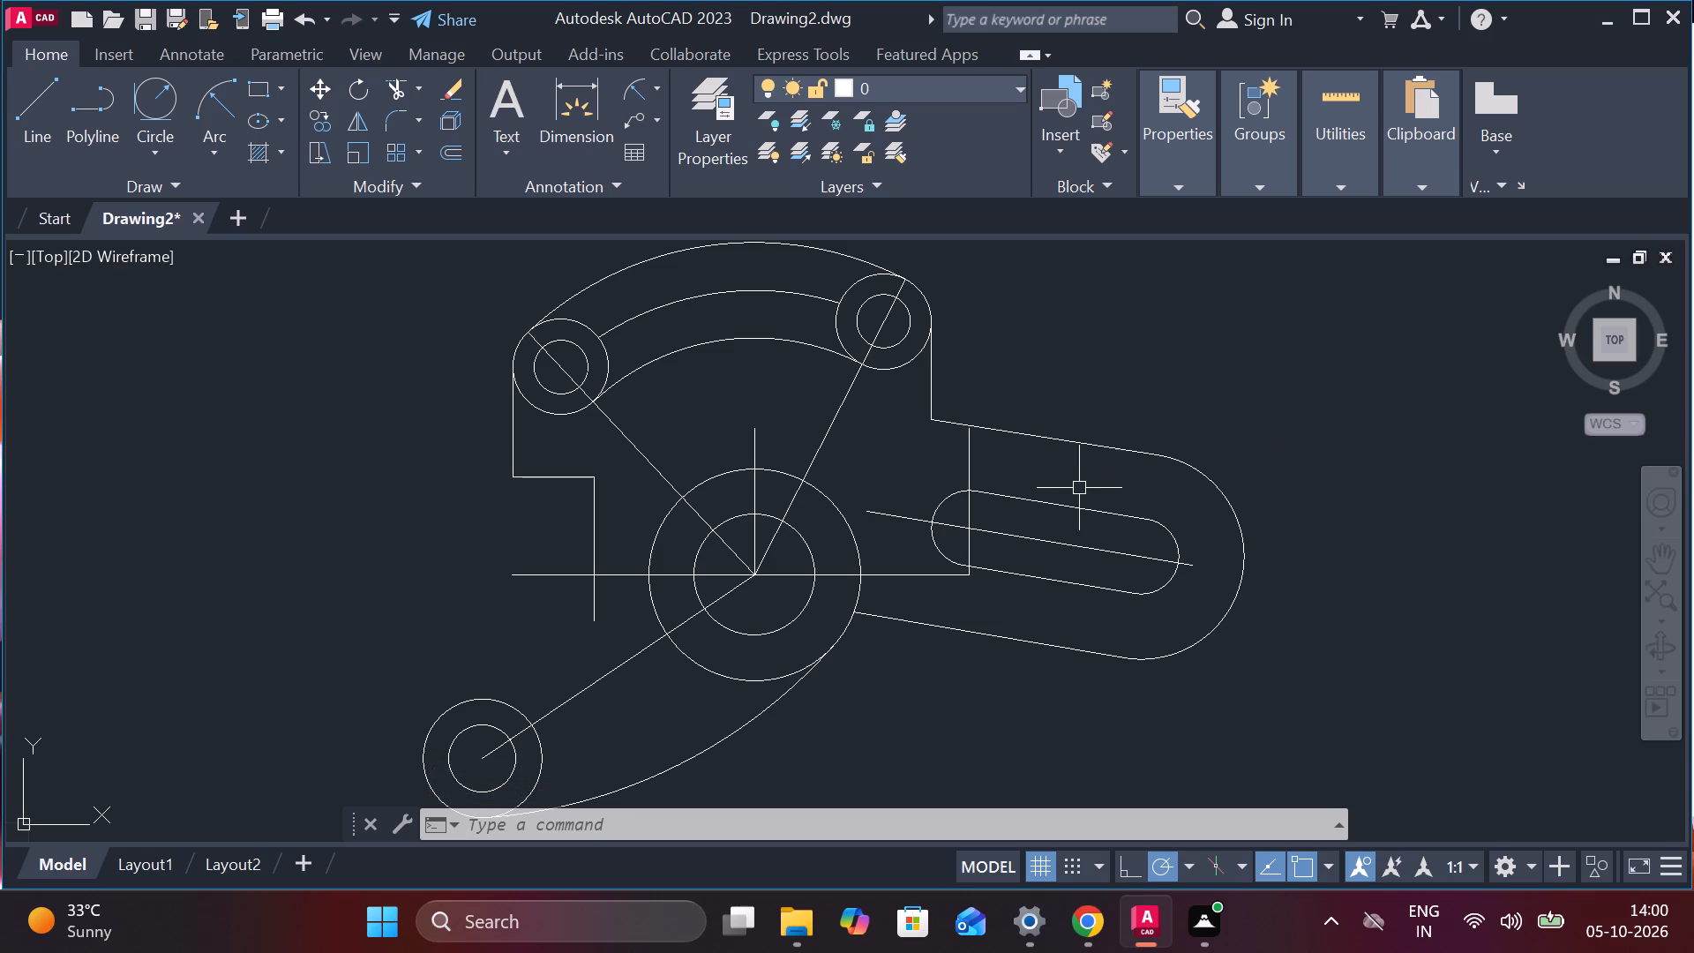
Check the vertical distance from the slot's inner end centre to the horizontal line with a linear dimension.
scroll(1068, 491, "up", 1)
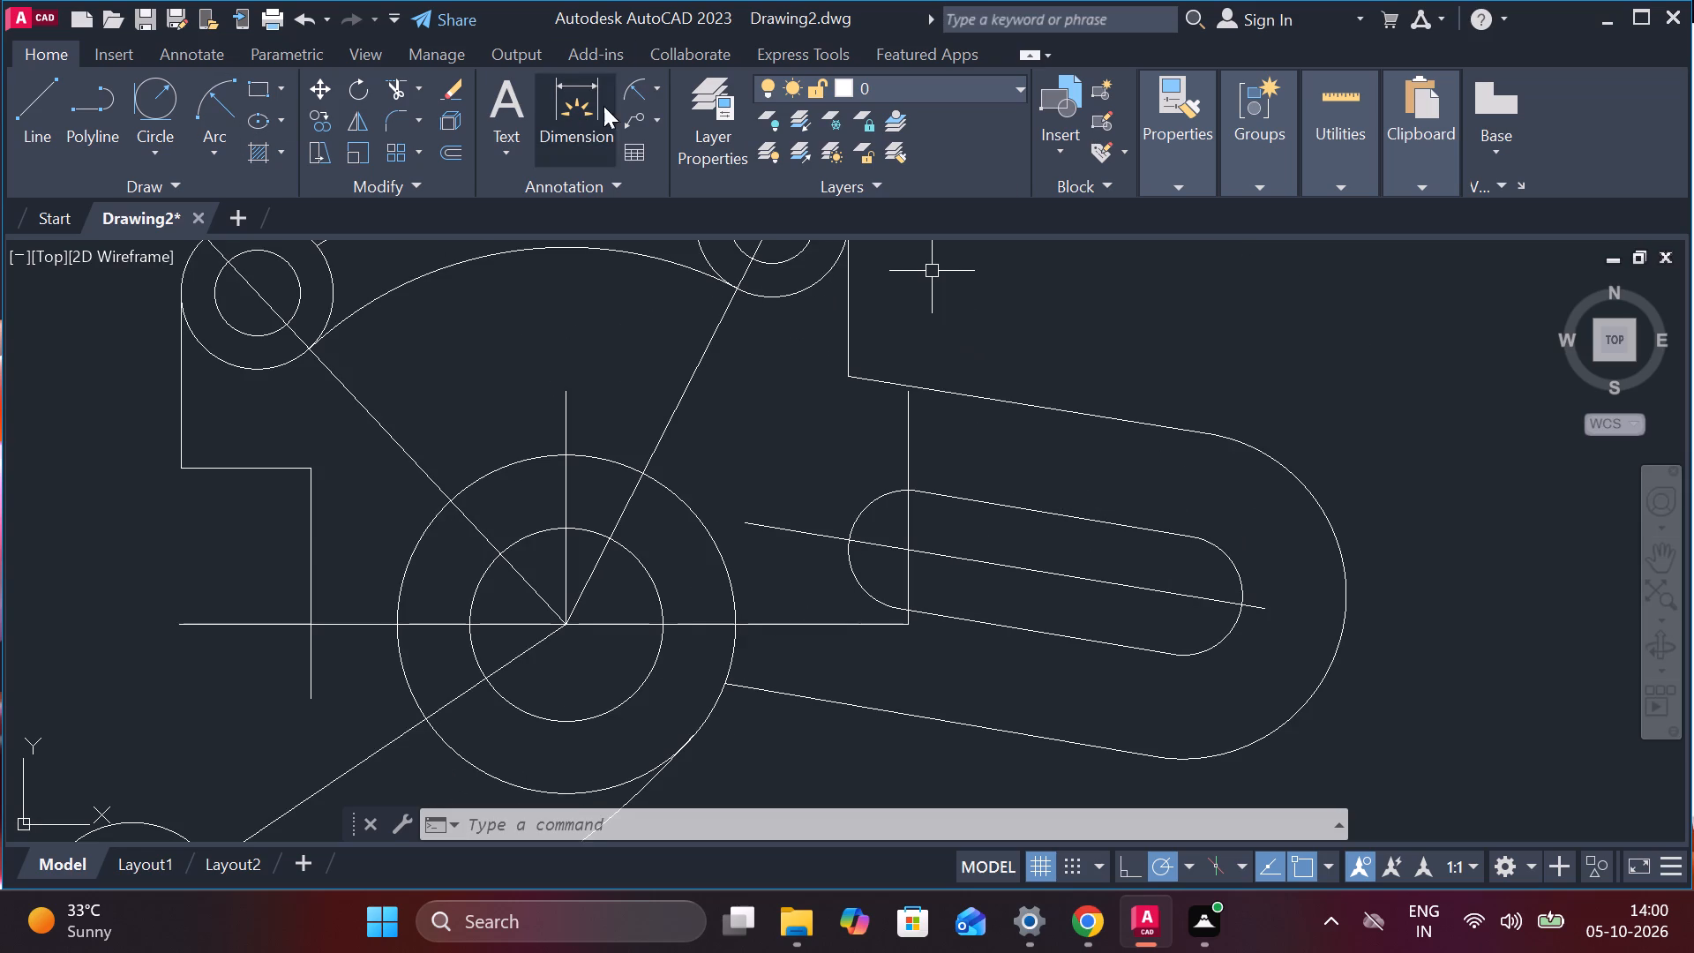
left_click(658, 94)
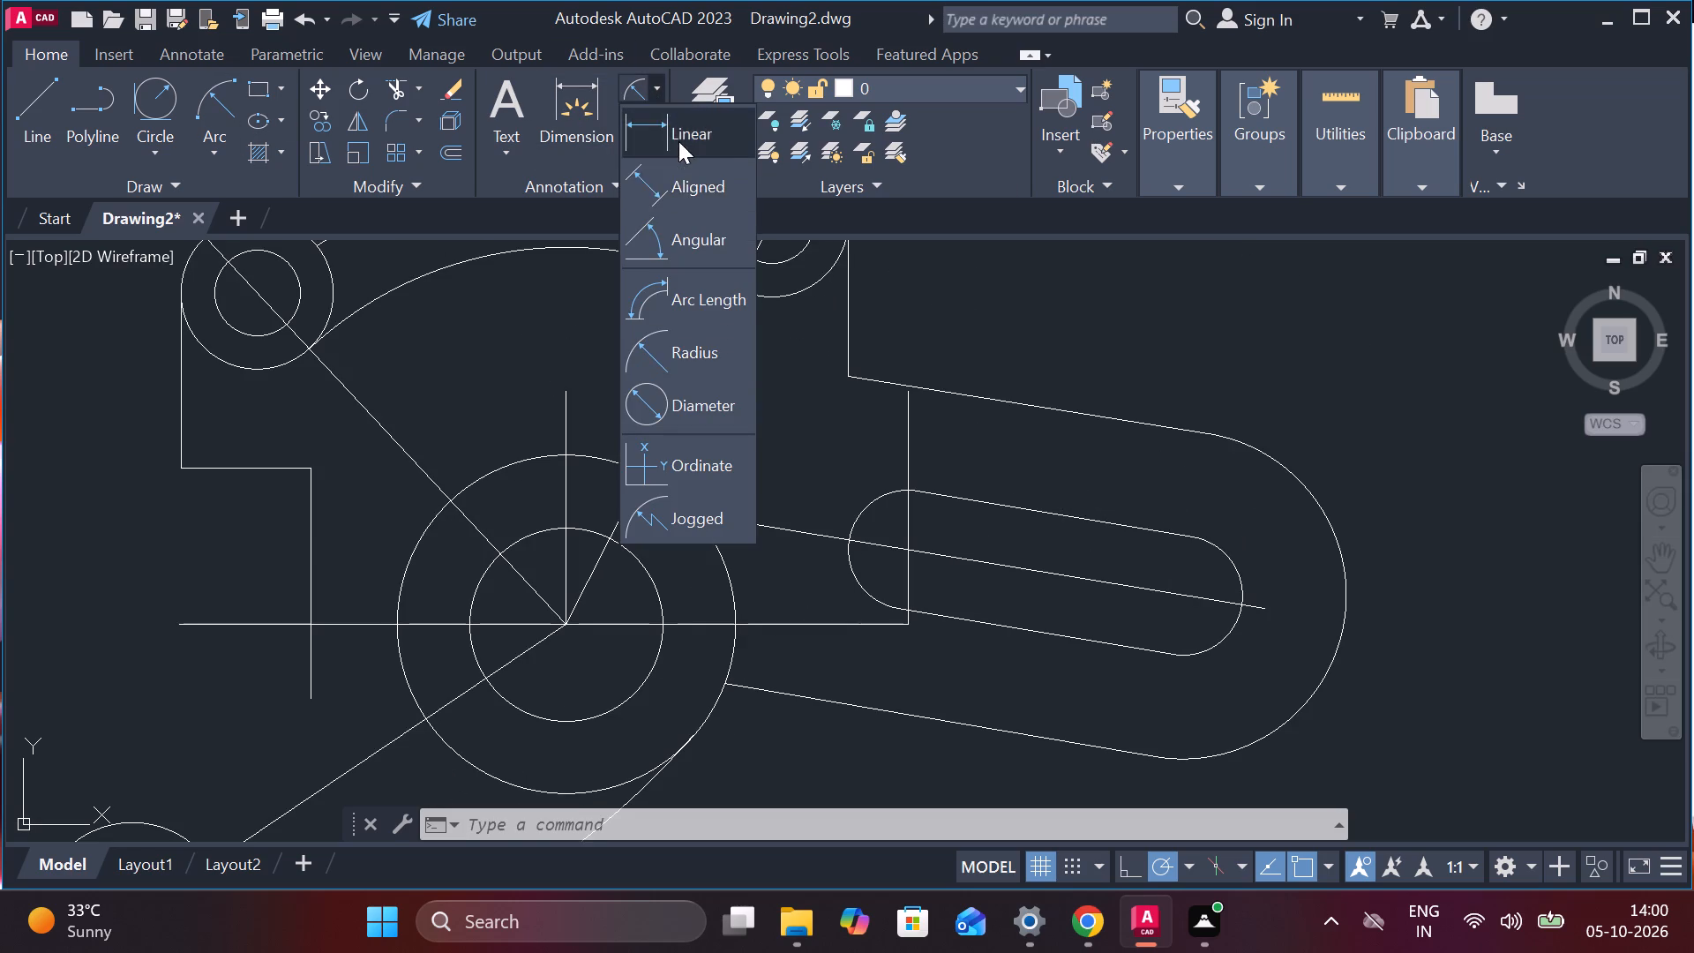
left_click(678, 137)
scroll(934, 530, "up", 2)
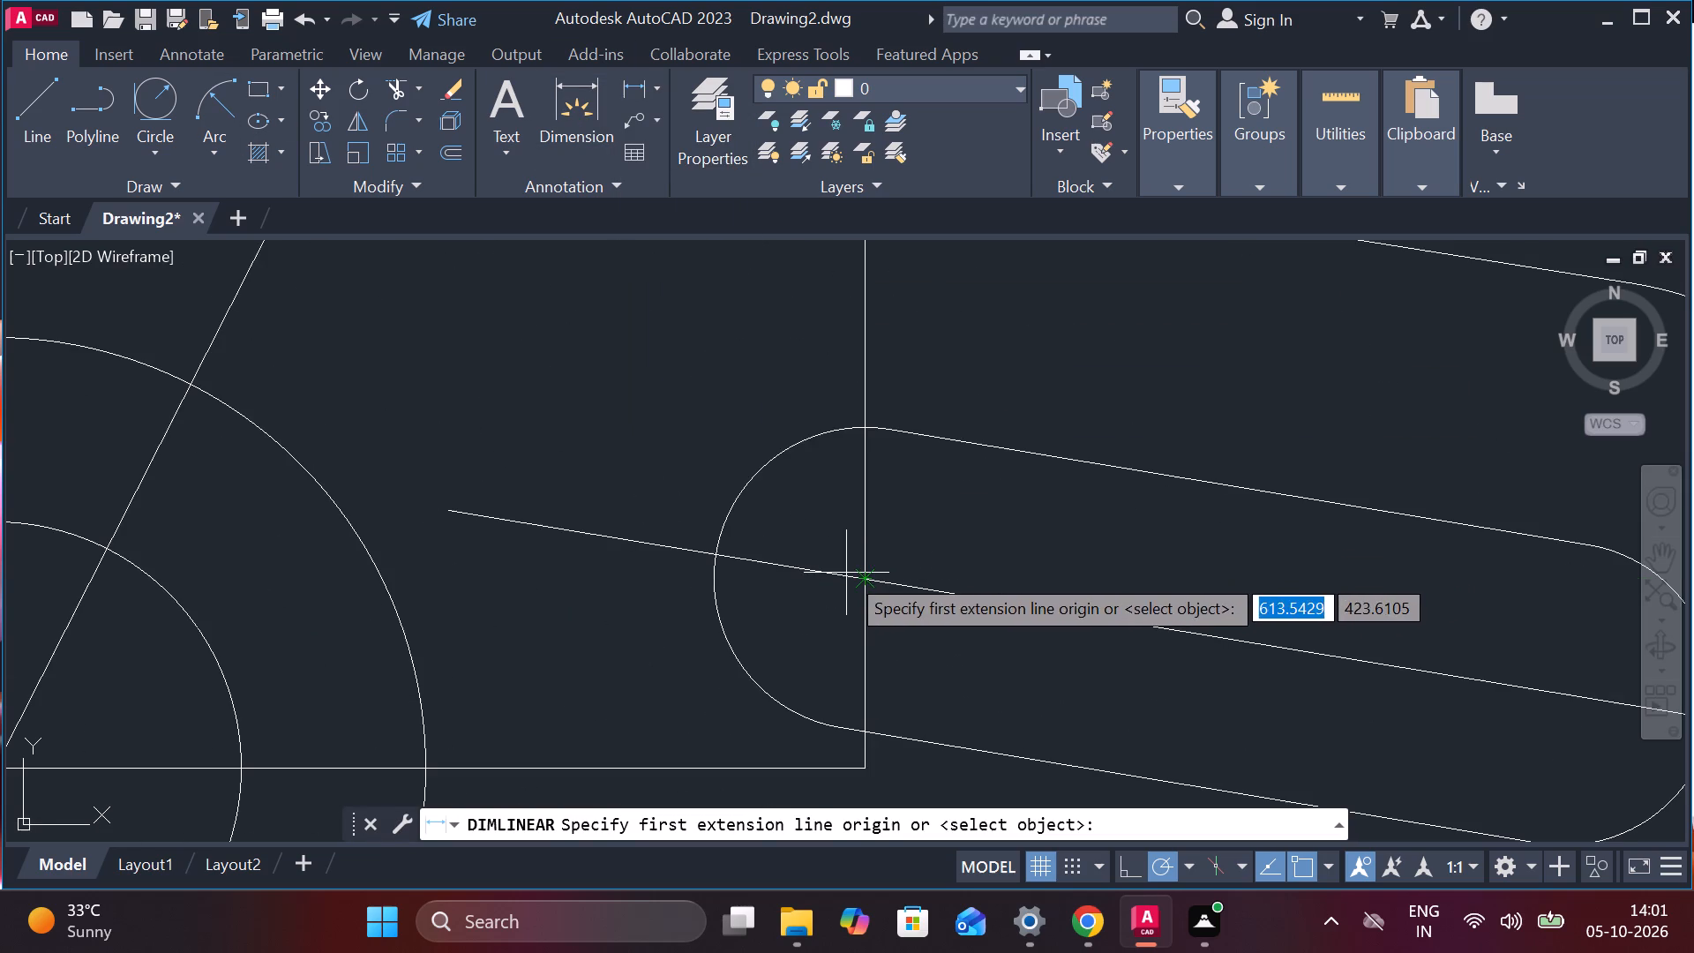
left_click(873, 573)
left_click(864, 765)
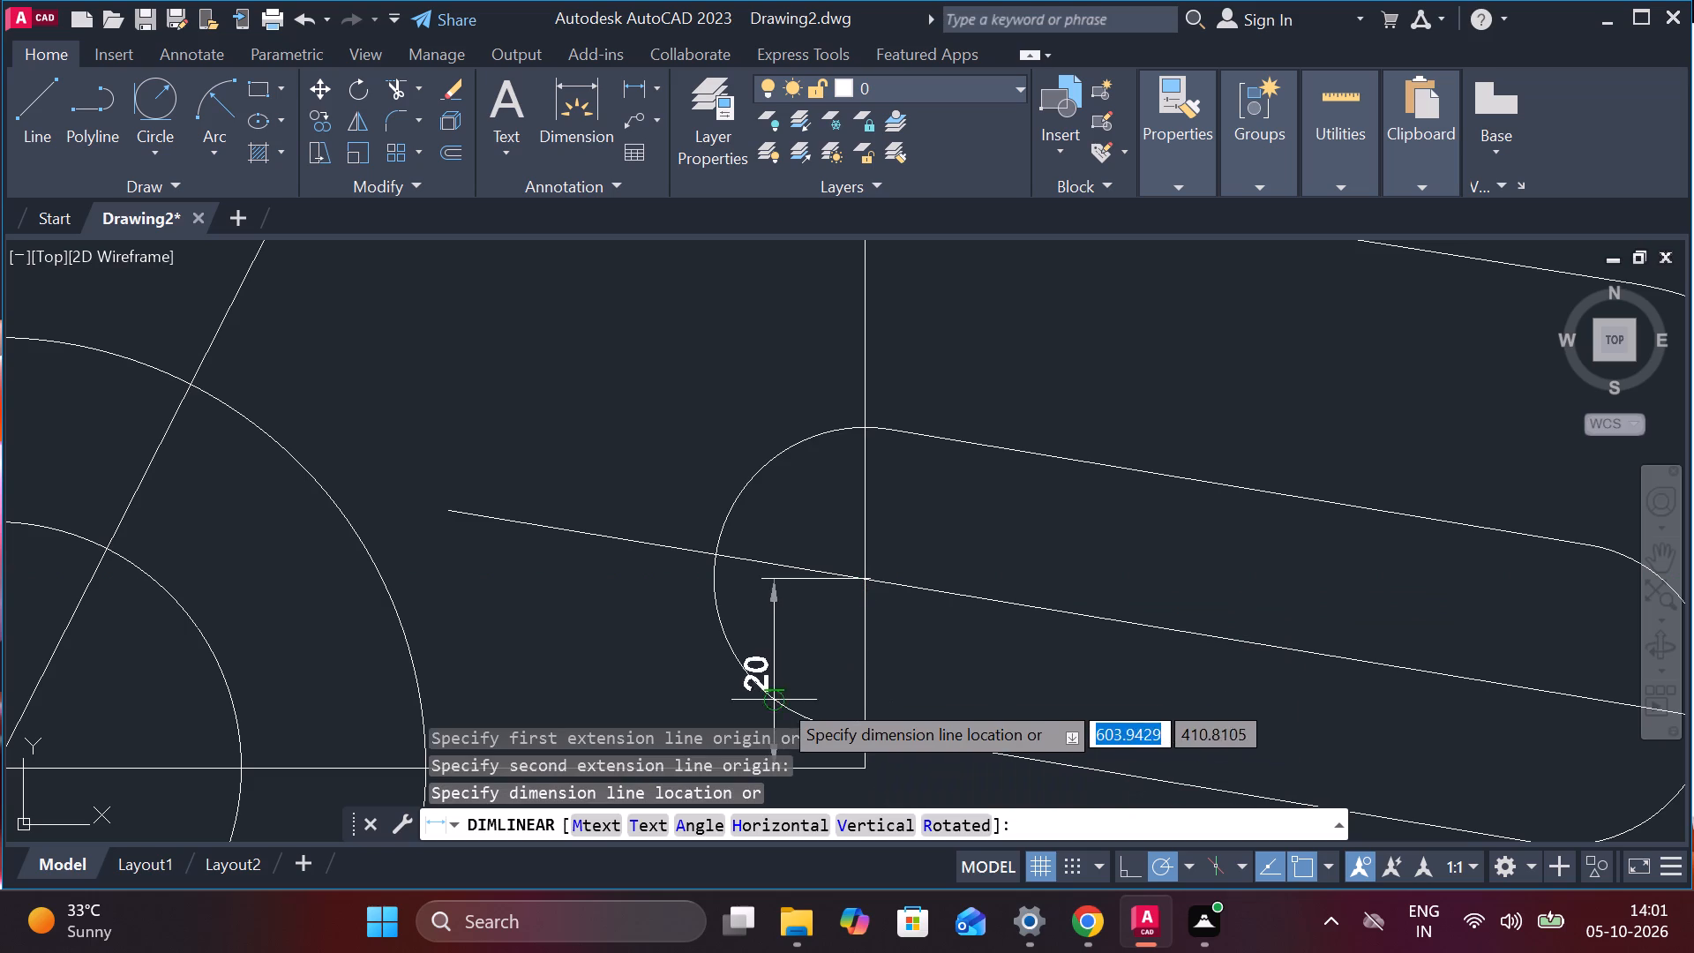
scroll(685, 634, "down", 2)
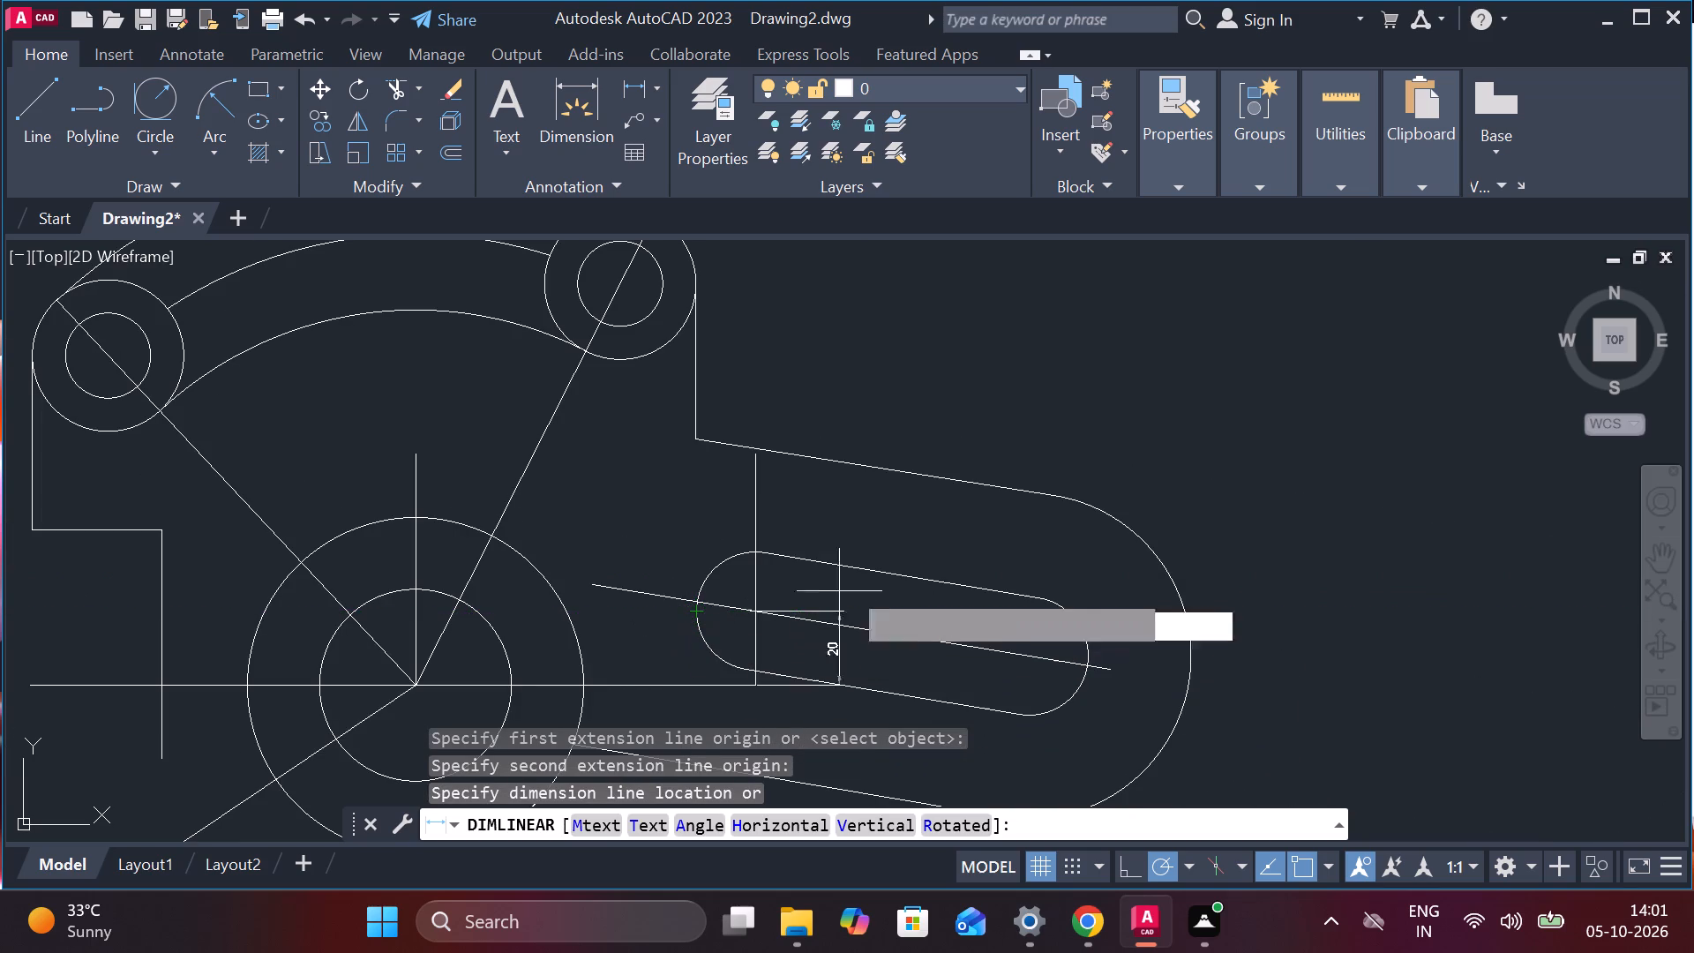
key("Escape")
Draw a circle of radius 170 tangent to the upper-left sides of the 51 and 91 diameter circles.
scroll(1105, 307, "down", 2)
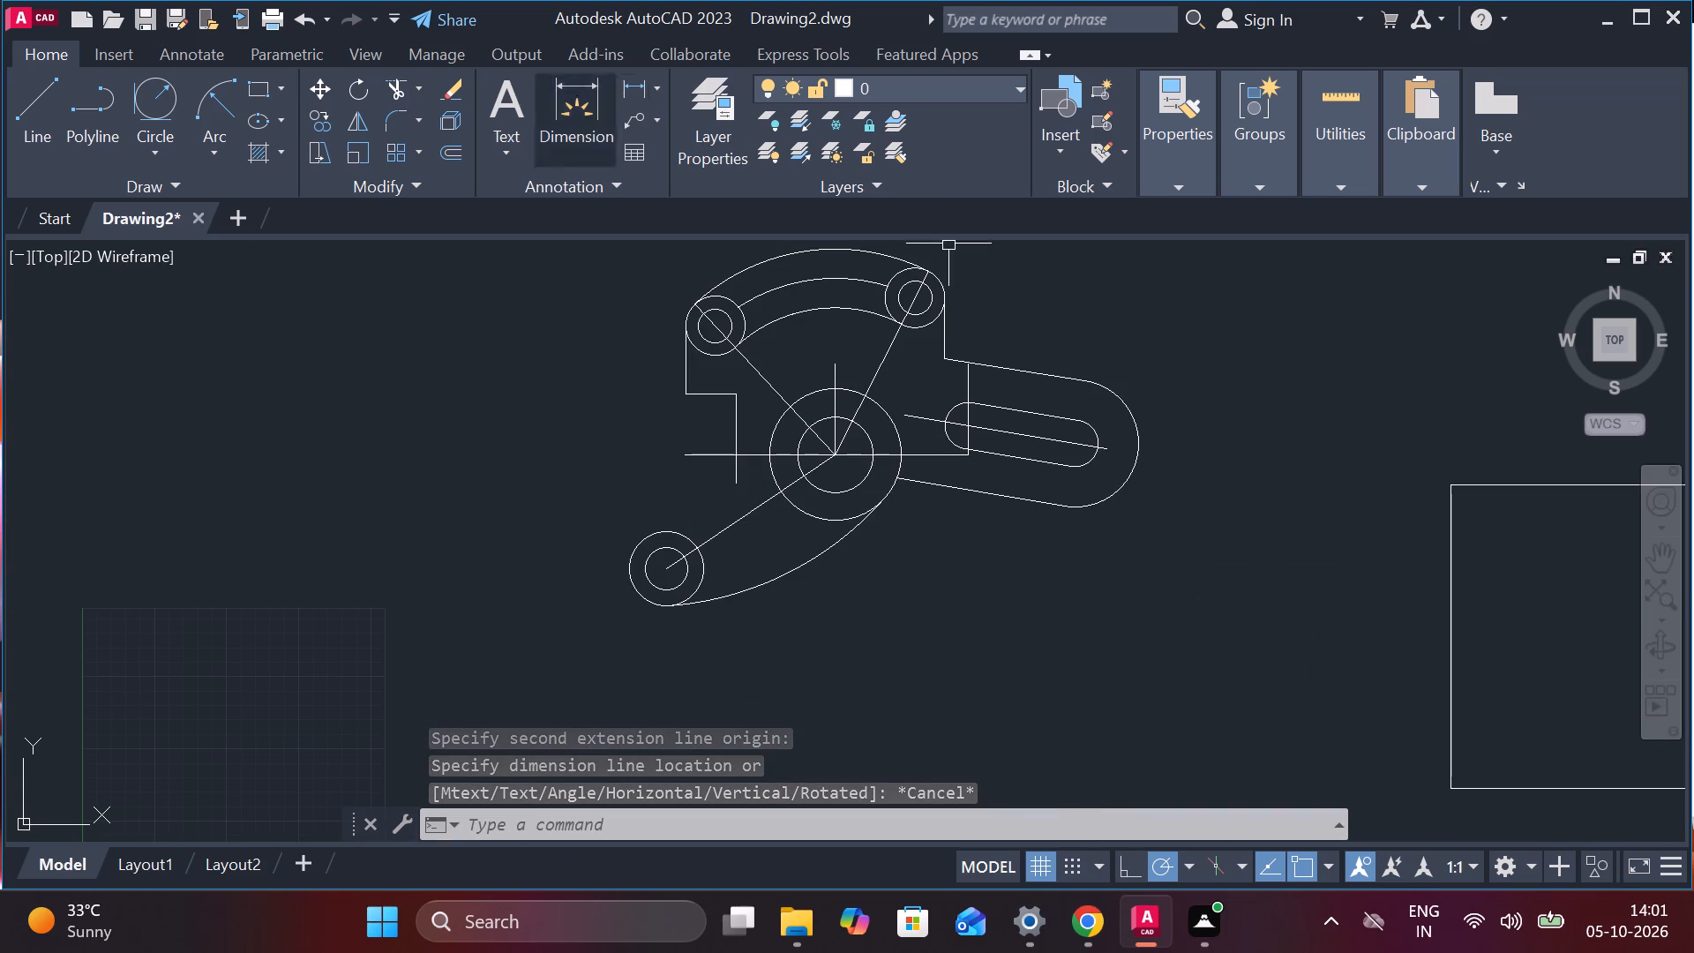
scroll(868, 614, "up", 1)
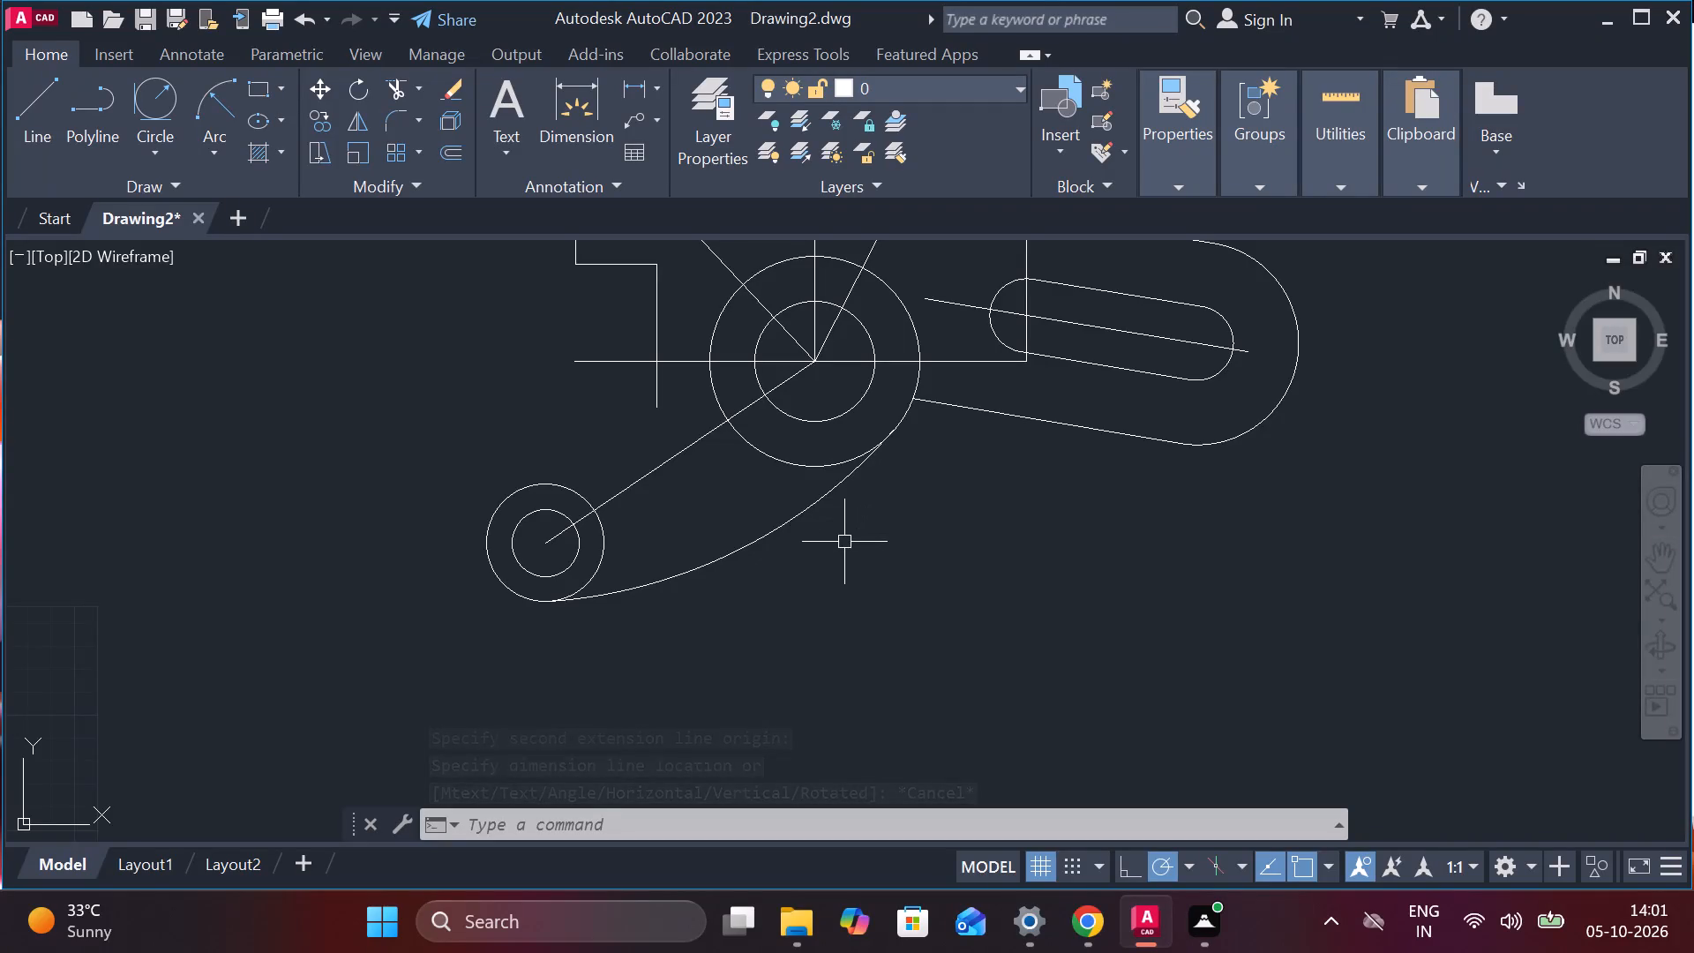
middle_click_drag(532, 437, 868, 595)
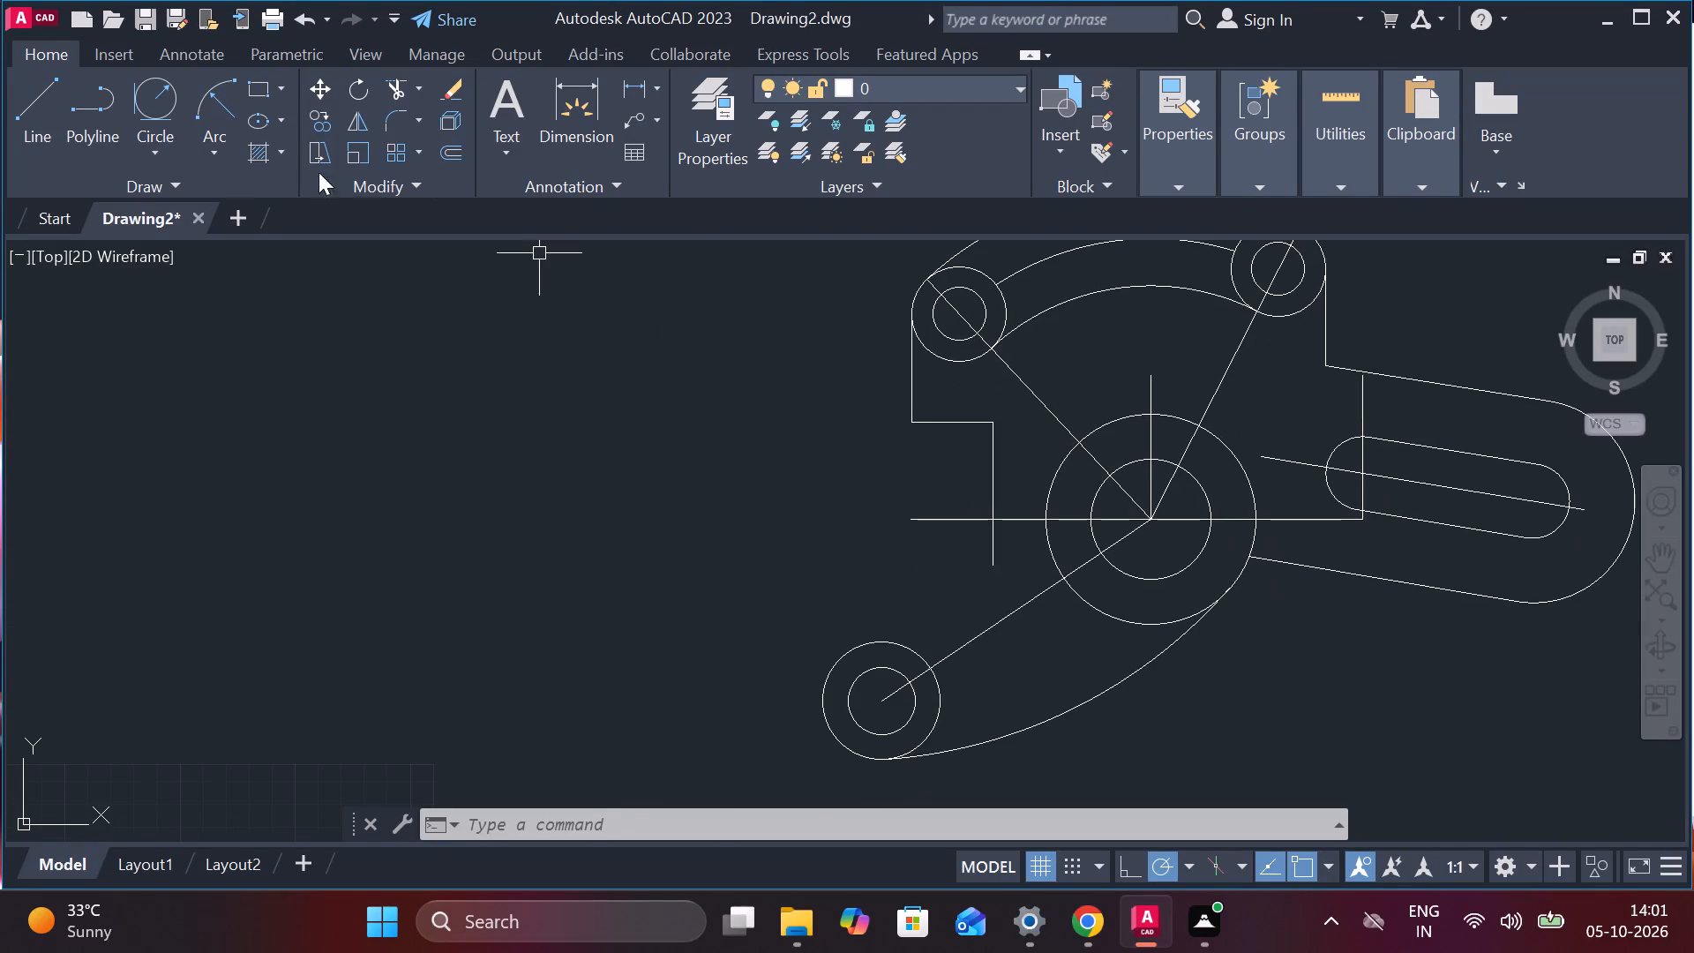
left_click(160, 112)
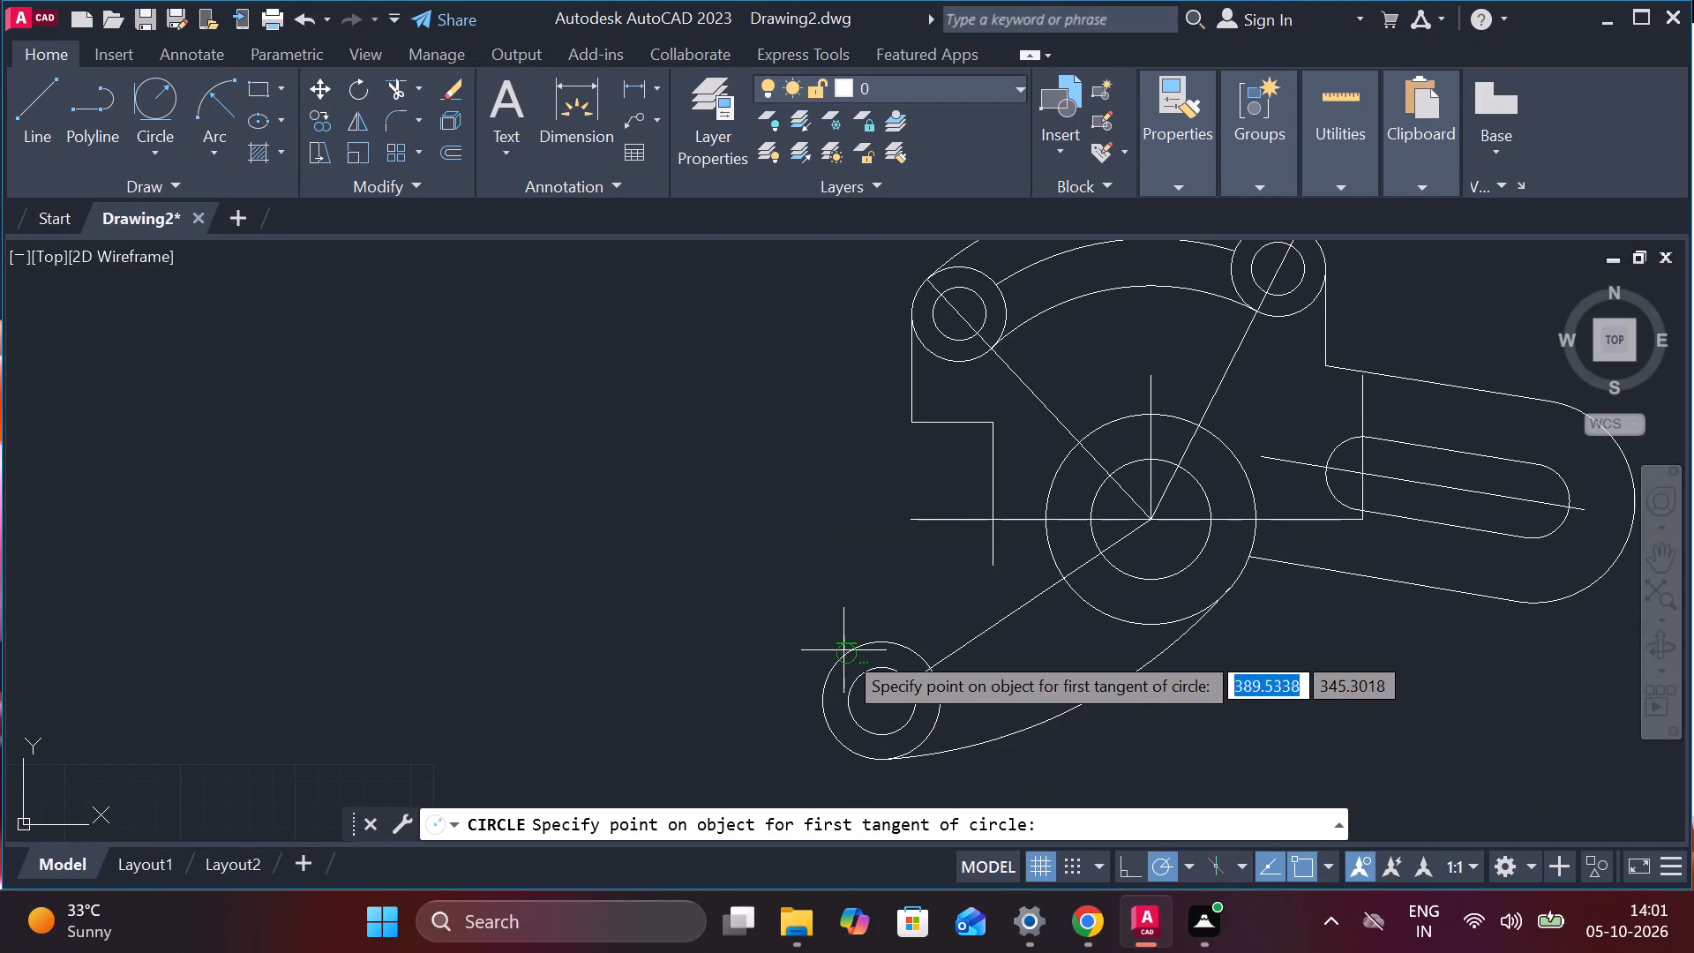
left_click(843, 650)
left_click(1051, 461)
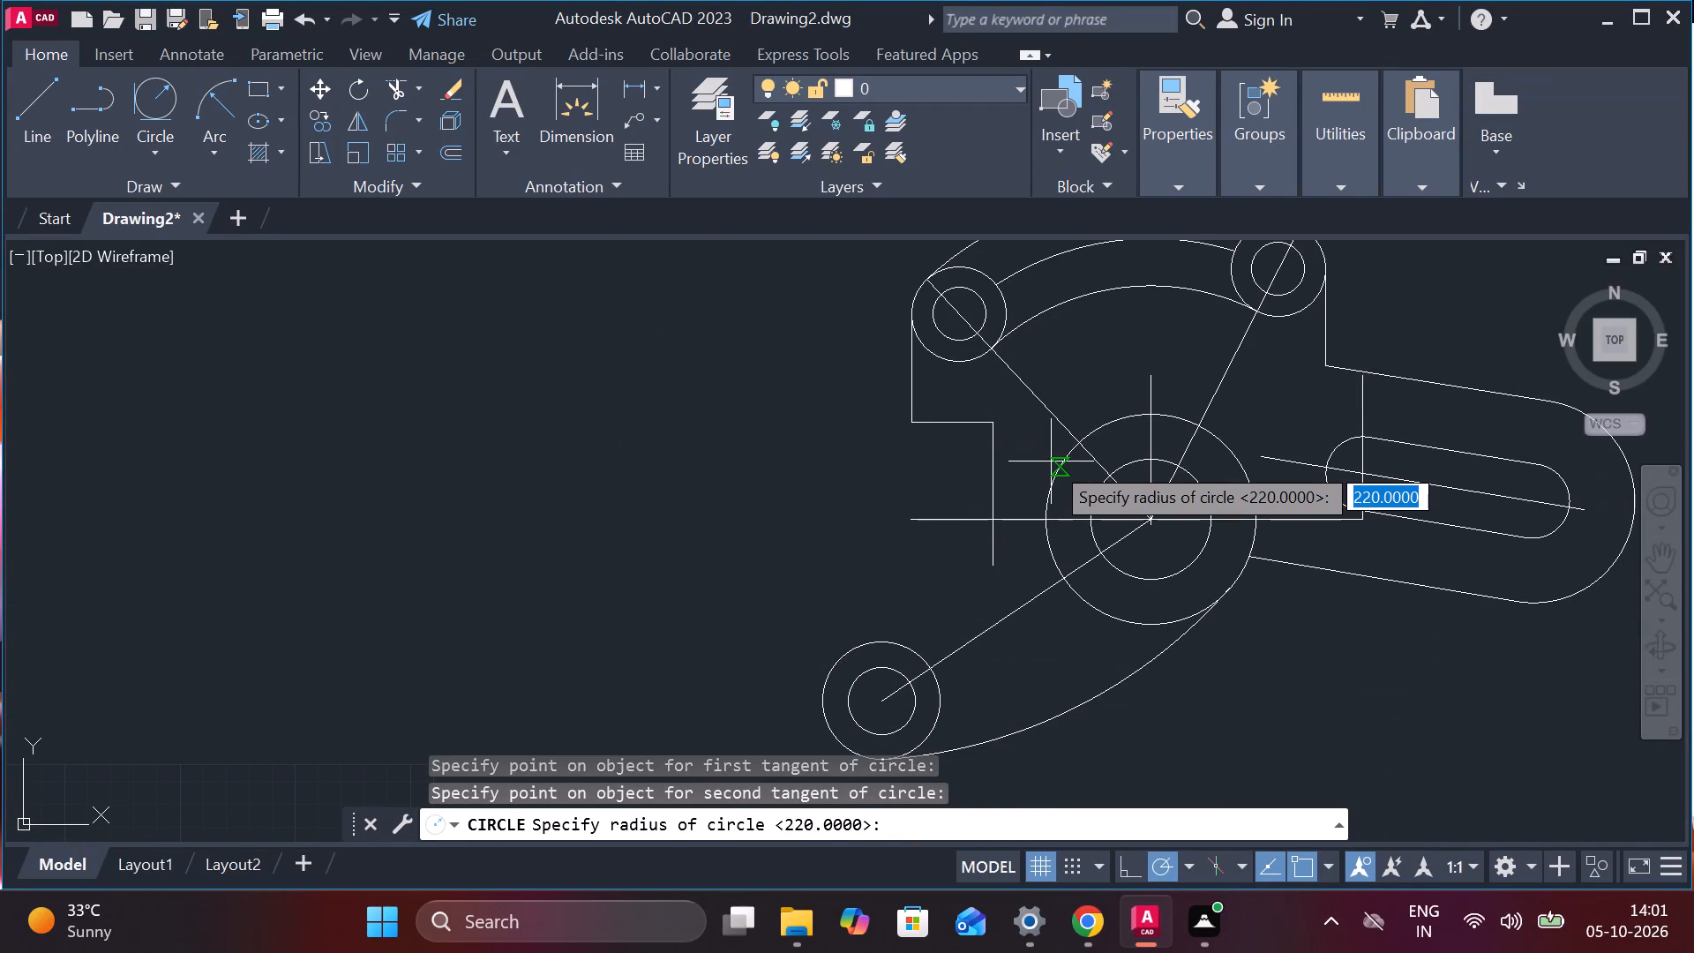
type("170")
key("Return")
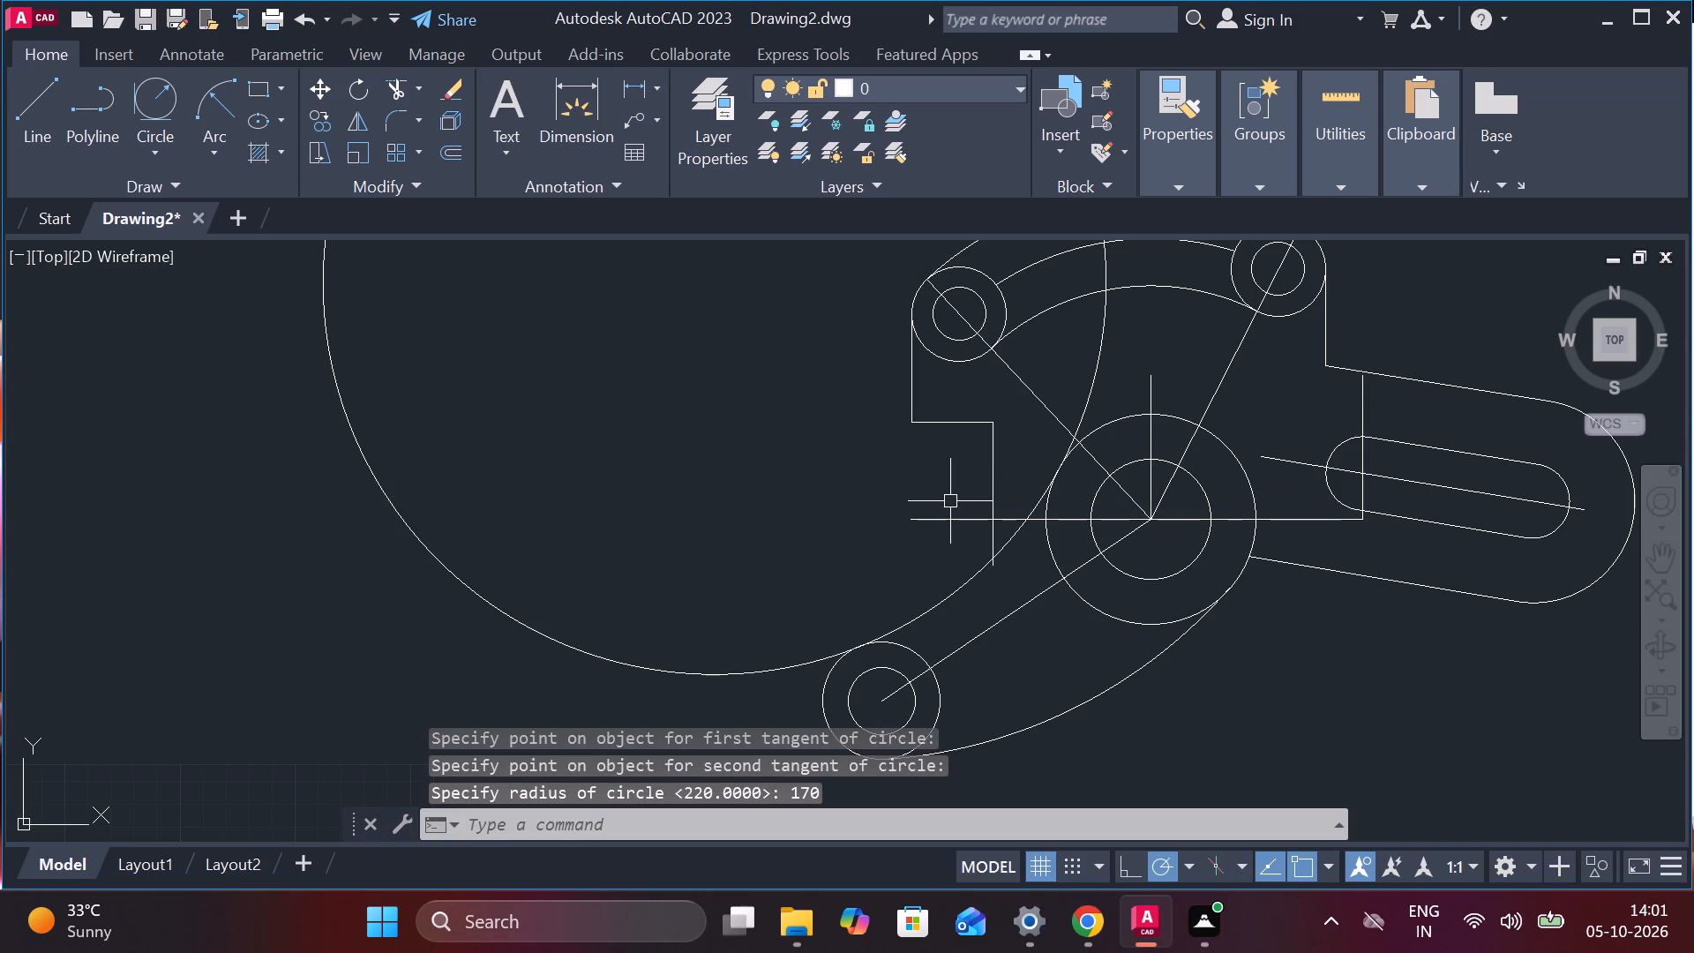
Trim the radius 170 circle outside the 51 diameter circle and above its tangency with the 91 diameter circle.
key("Escape")
type("TR")
key("Return")
left_click_drag(736, 521, 747, 689)
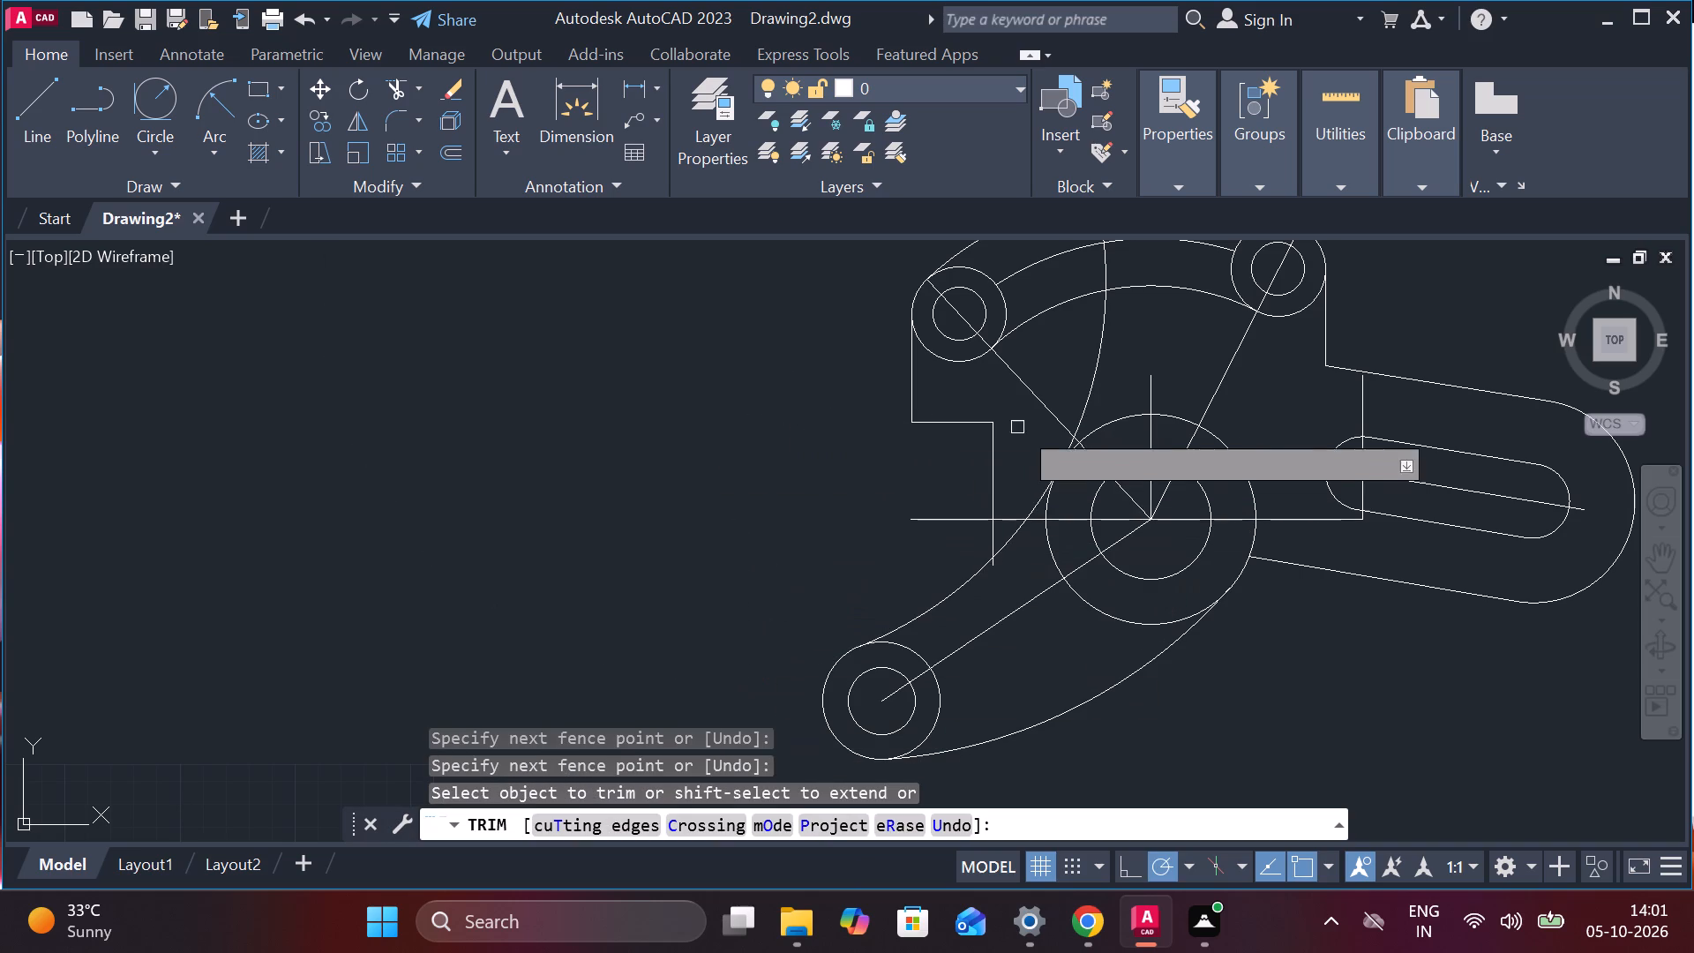
left_click_drag(1124, 376, 1088, 340)
scroll(1024, 574, "up", 2)
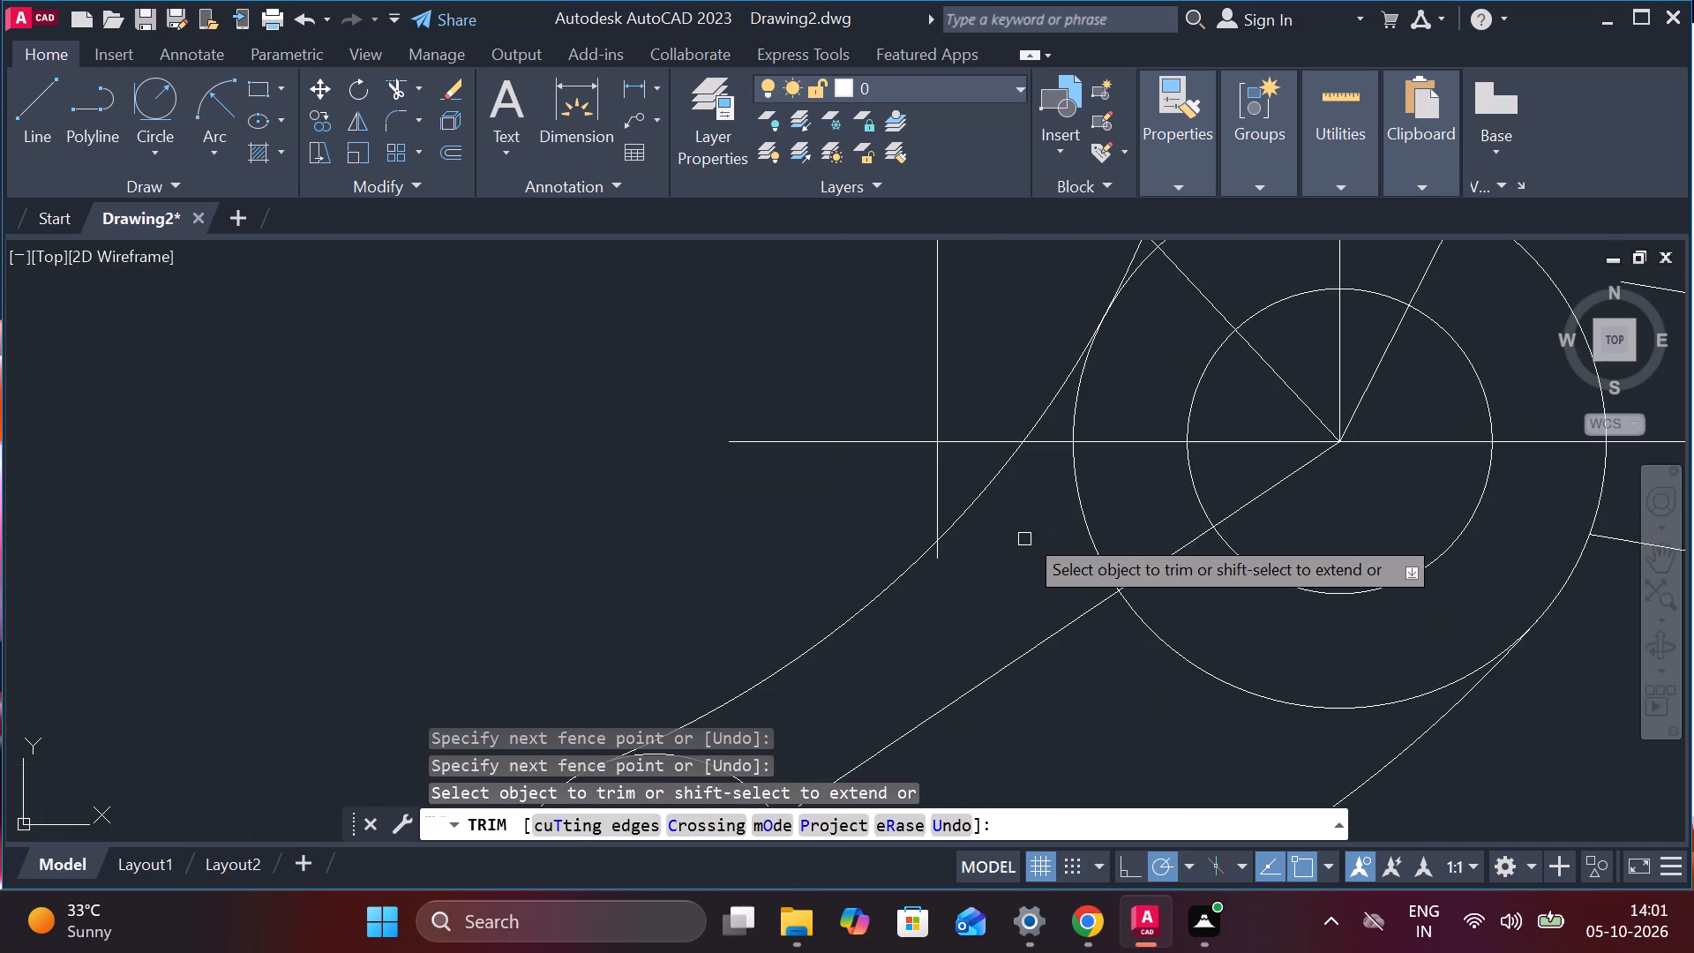
middle_click_drag(1145, 386, 1038, 612)
scroll(1003, 487, "up", 2)
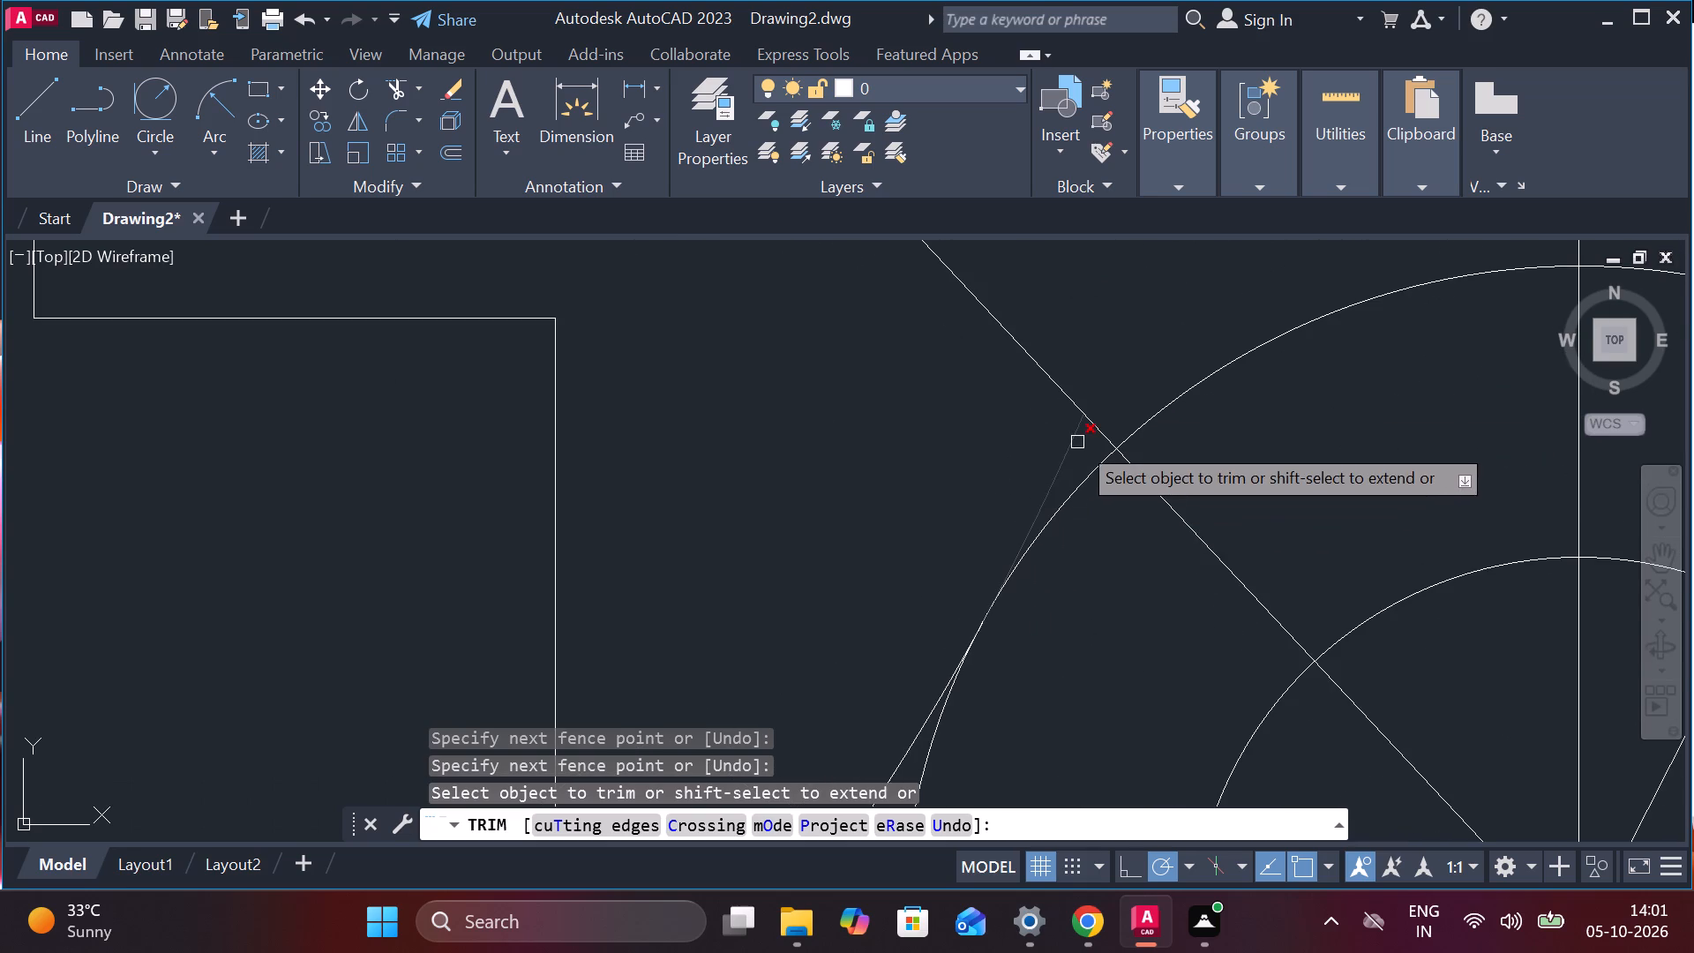
left_click(1077, 442)
scroll(1025, 445, "down", 4)
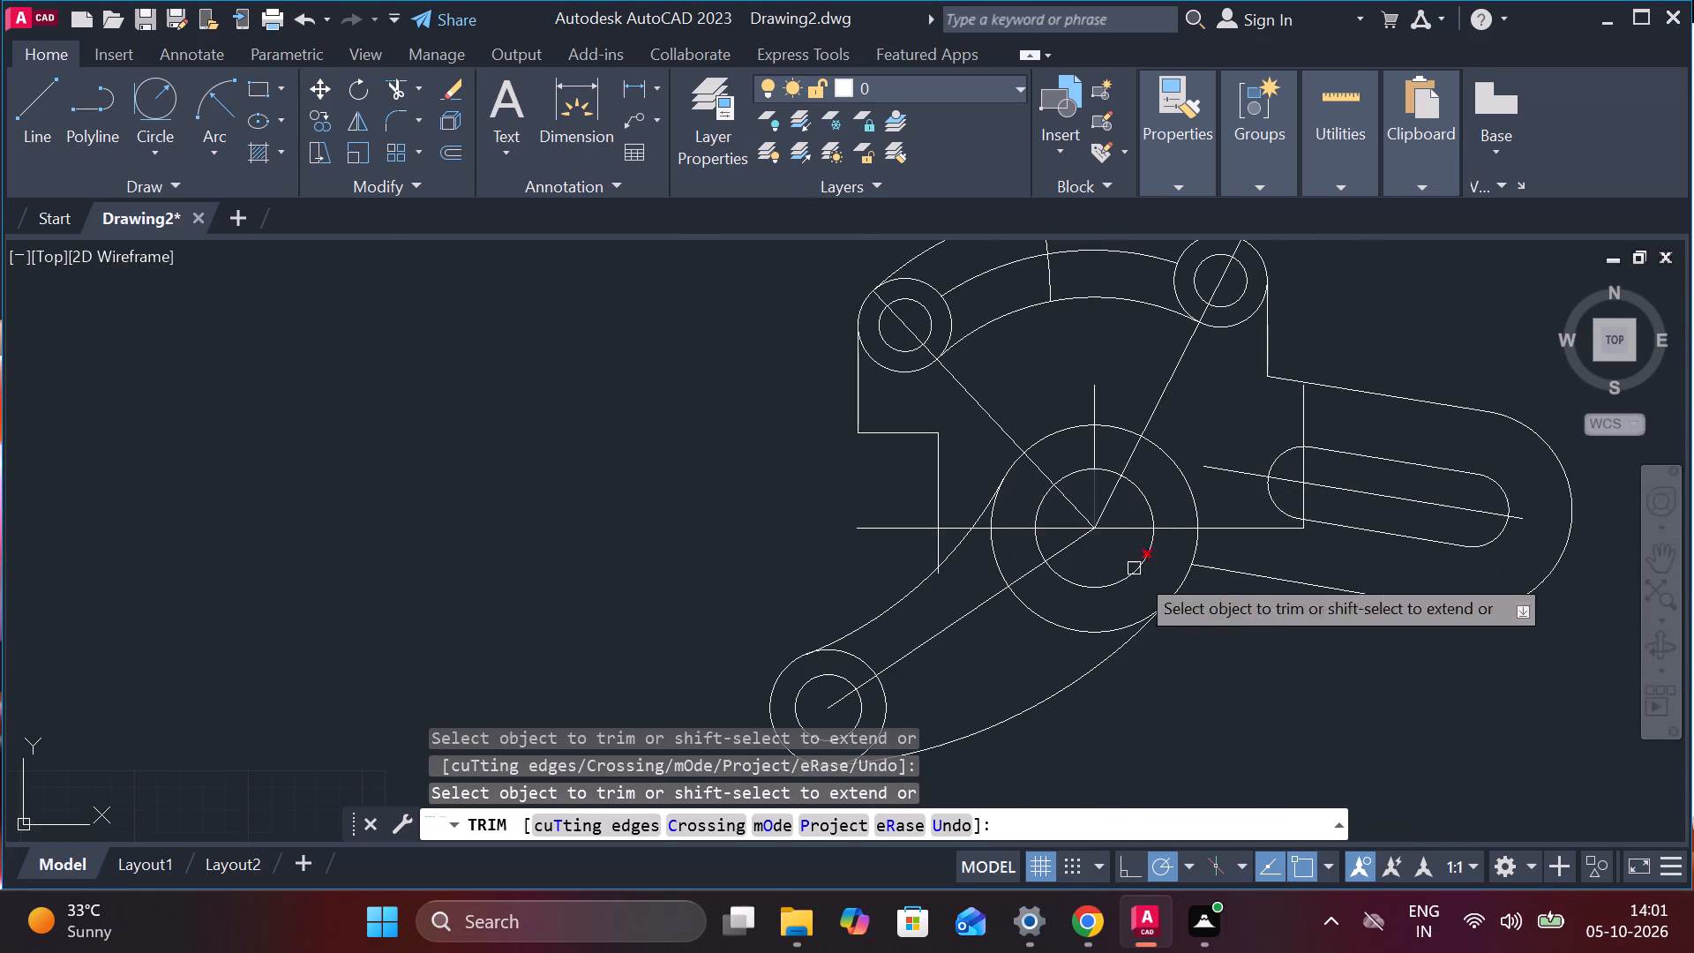
Trim the stepped outline's vertical line where it extends below the radius 170 arc.
scroll(958, 590, "up", 4)
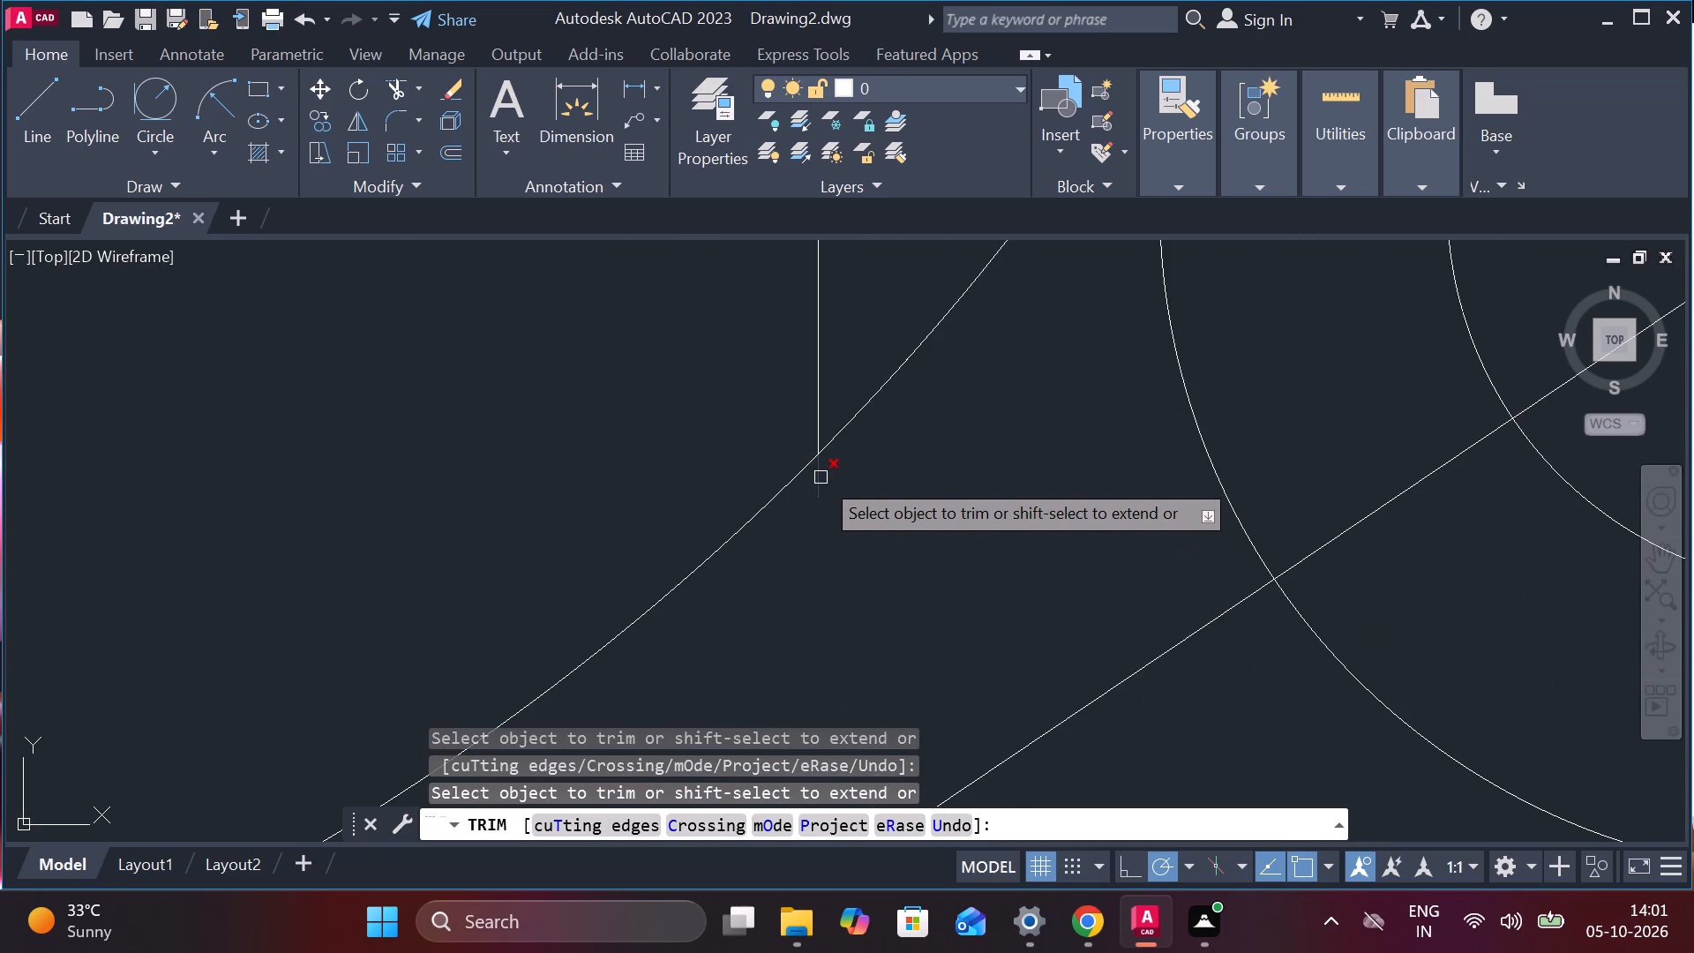
left_click(821, 477)
scroll(822, 481, "down", 4)
scroll(1118, 592, "down", 1)
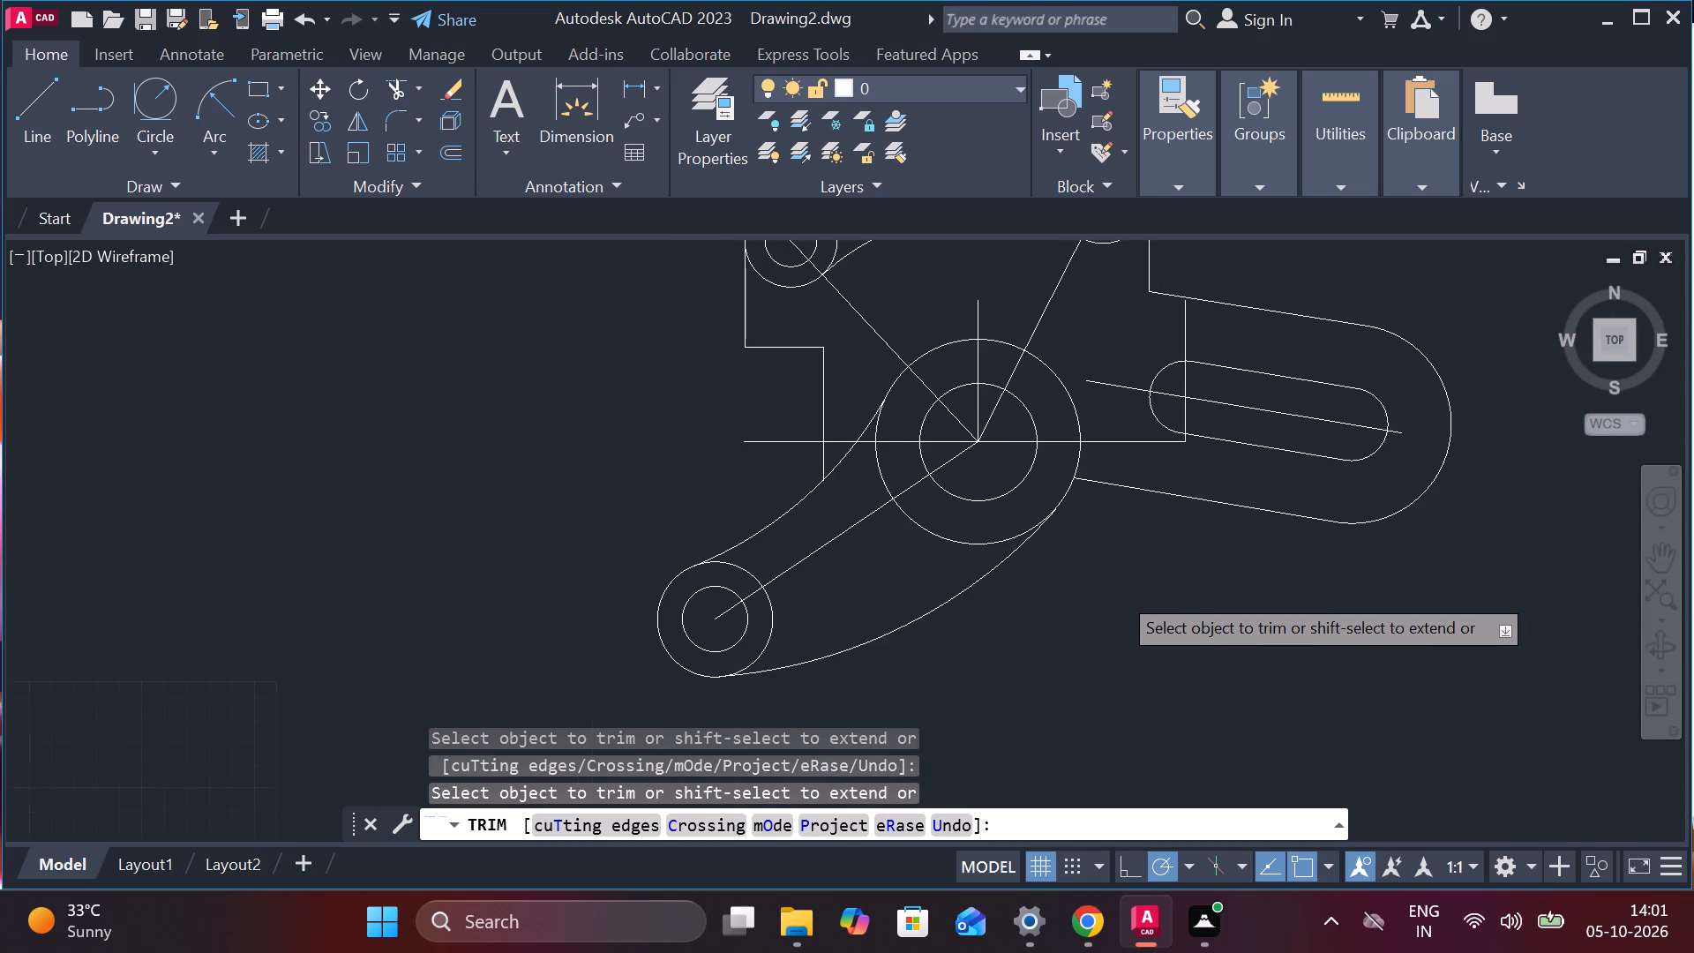
key("Escape")
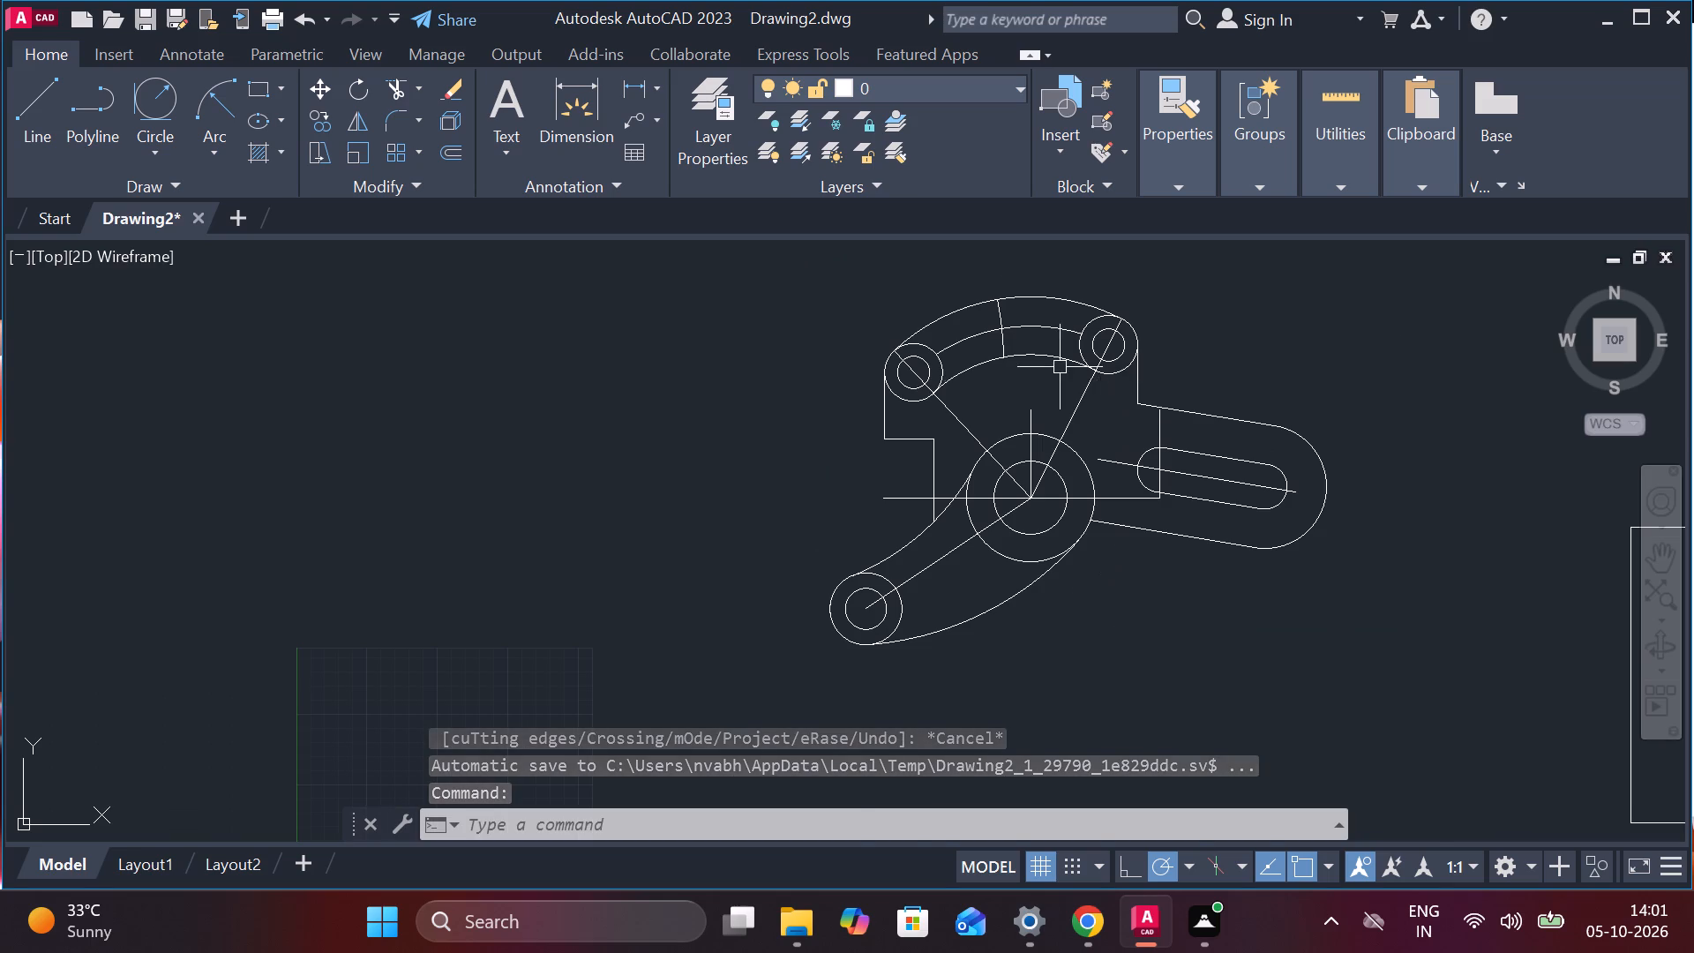
Erase the leftover radius 170 arc piece crossing the curved bands between the two 41 diameter circles.
scroll(979, 274, "up", 2)
left_click(1028, 374)
key("e")
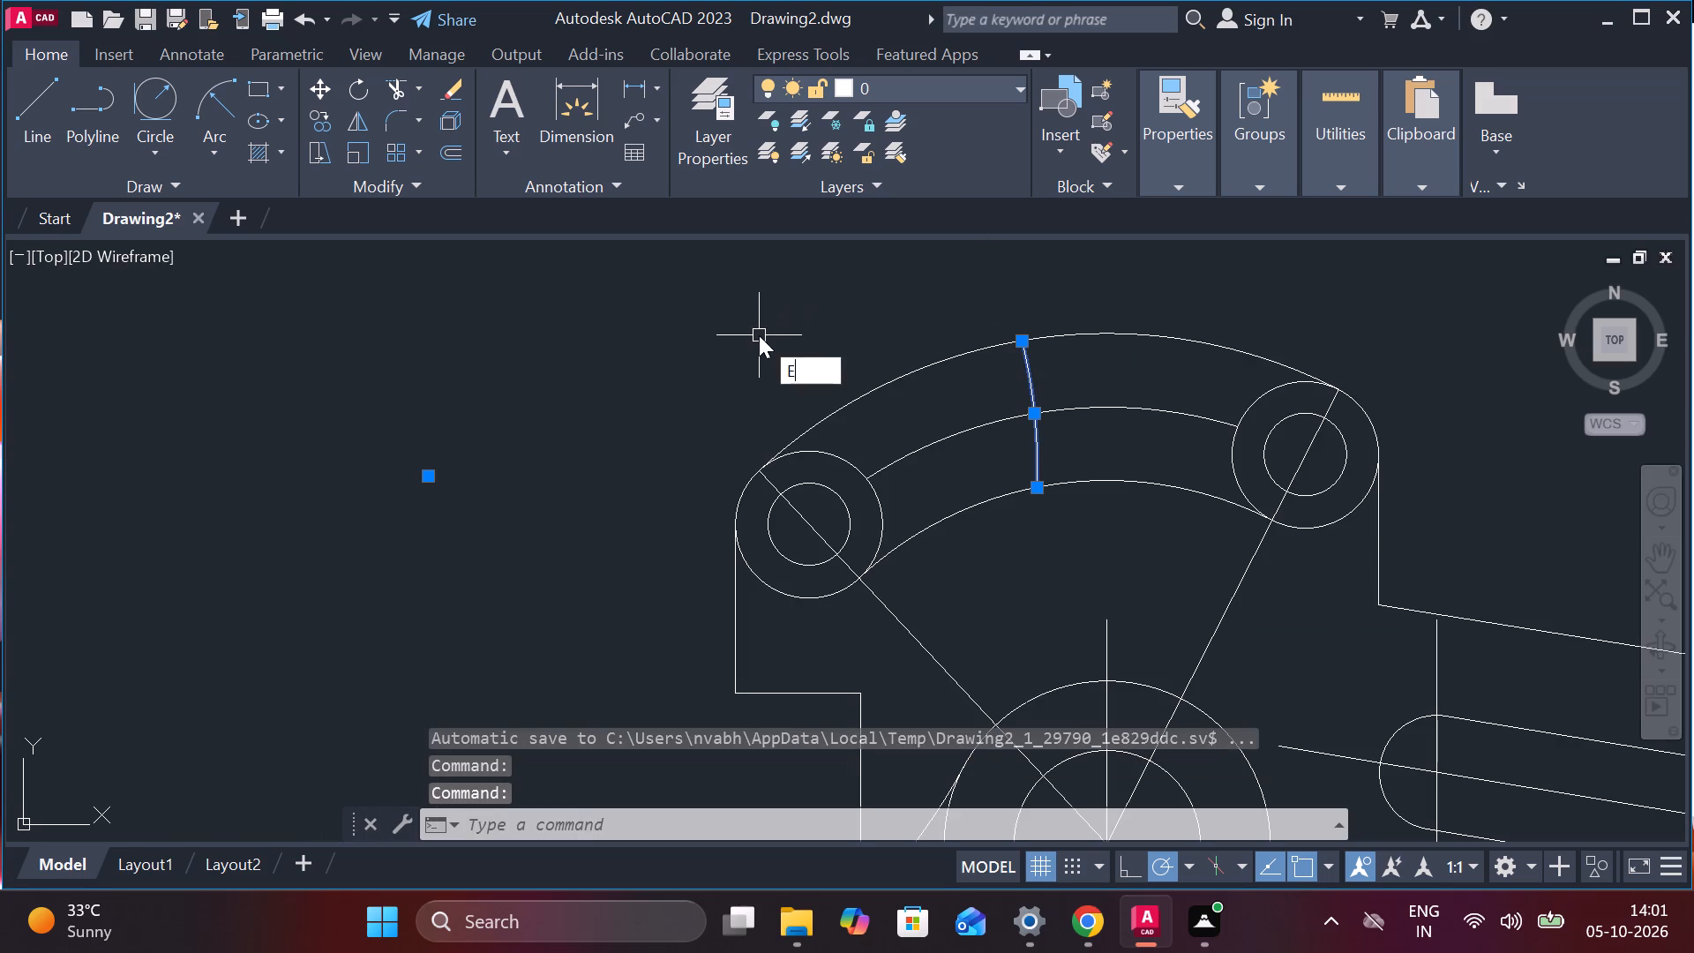
key("Return")
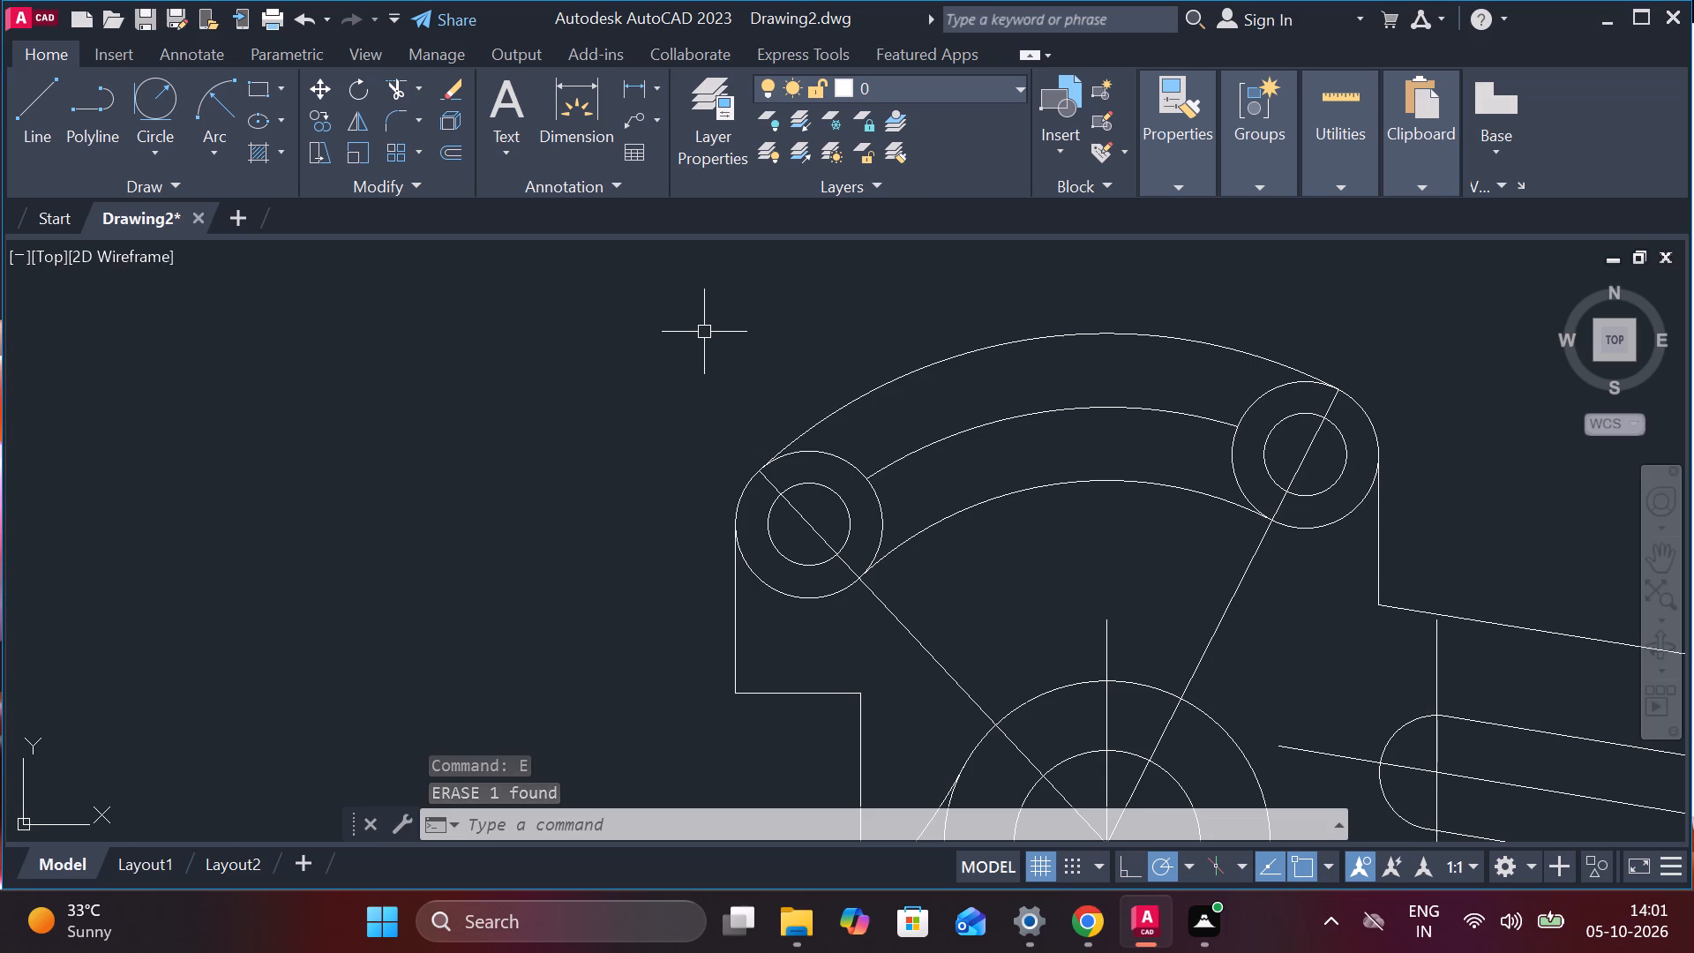
Load the ACAD_ISO02W100 ISO dash linetype into the drawing, with the slot's inclined centreline selected.
scroll(799, 371, "down", 2)
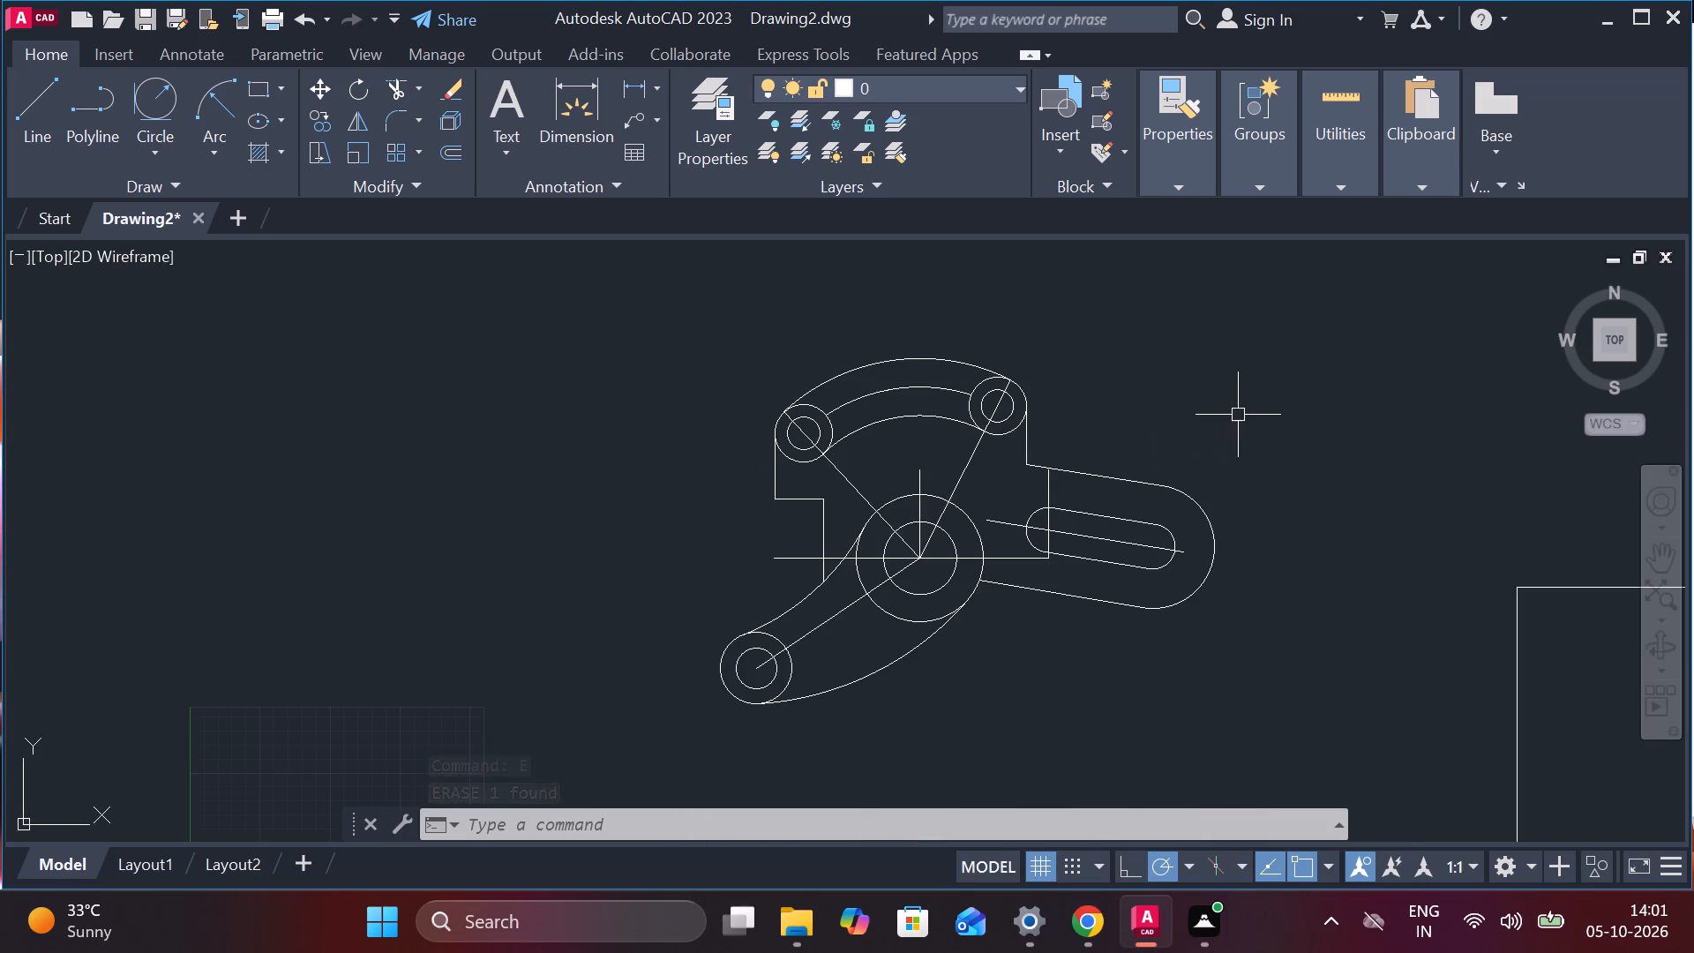
middle_click_drag(1226, 421, 1160, 381)
scroll(836, 668, "up", 1)
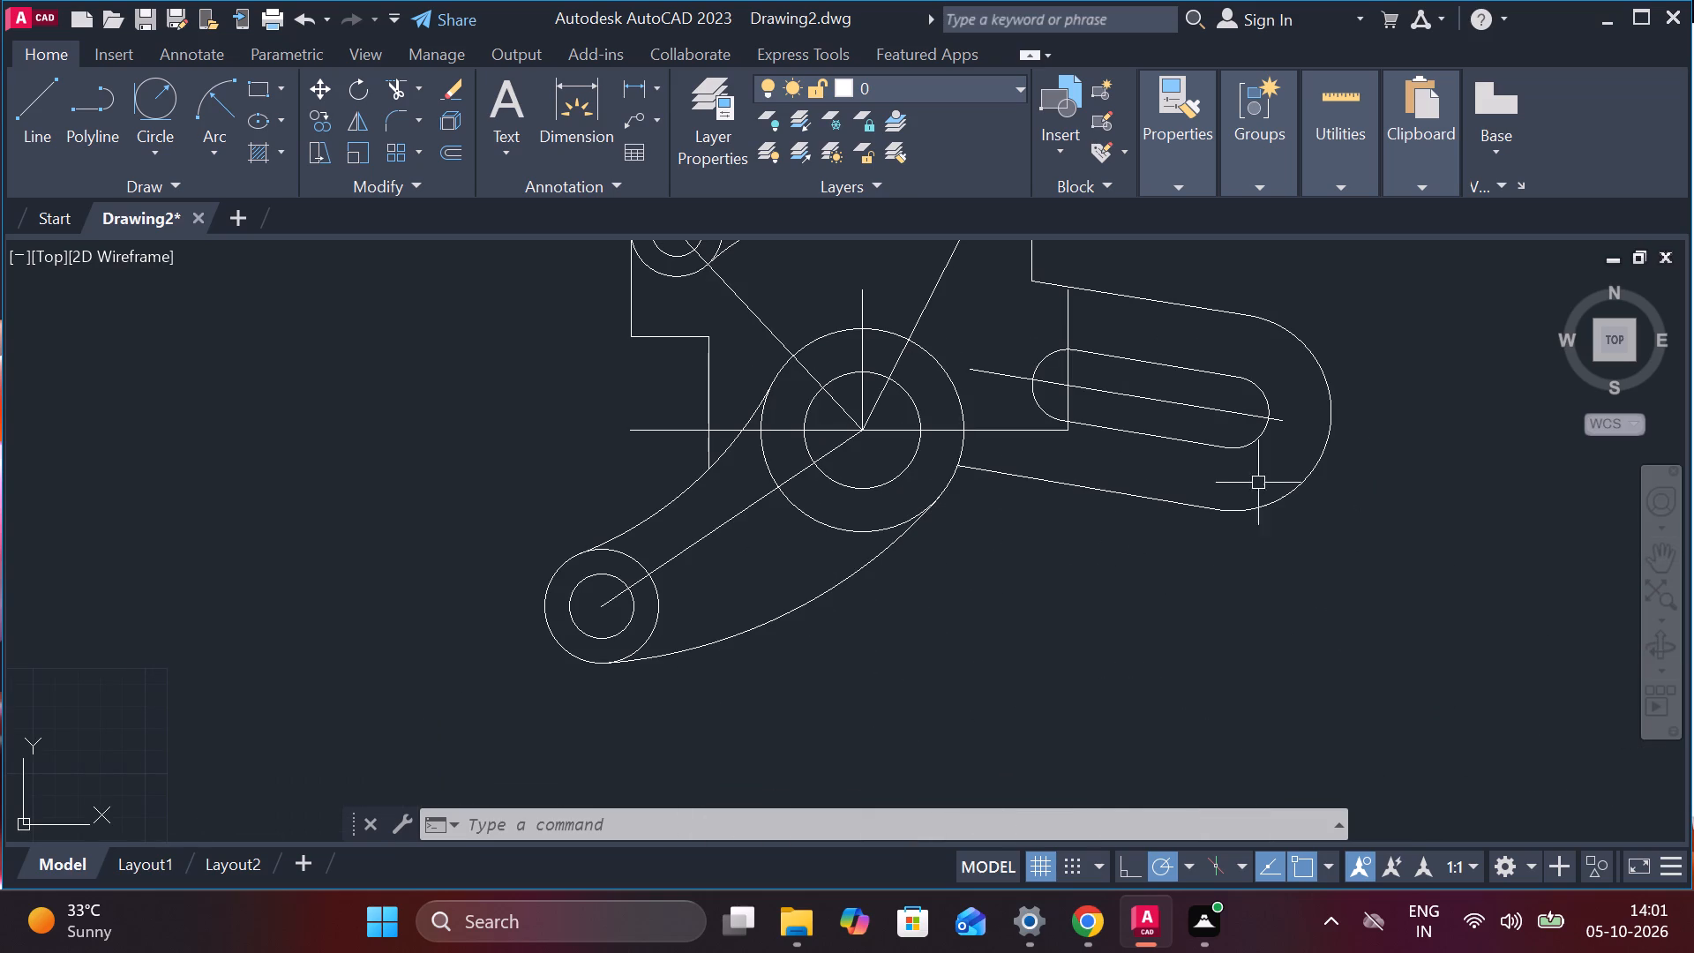
left_click(1139, 401)
left_click(1092, 188)
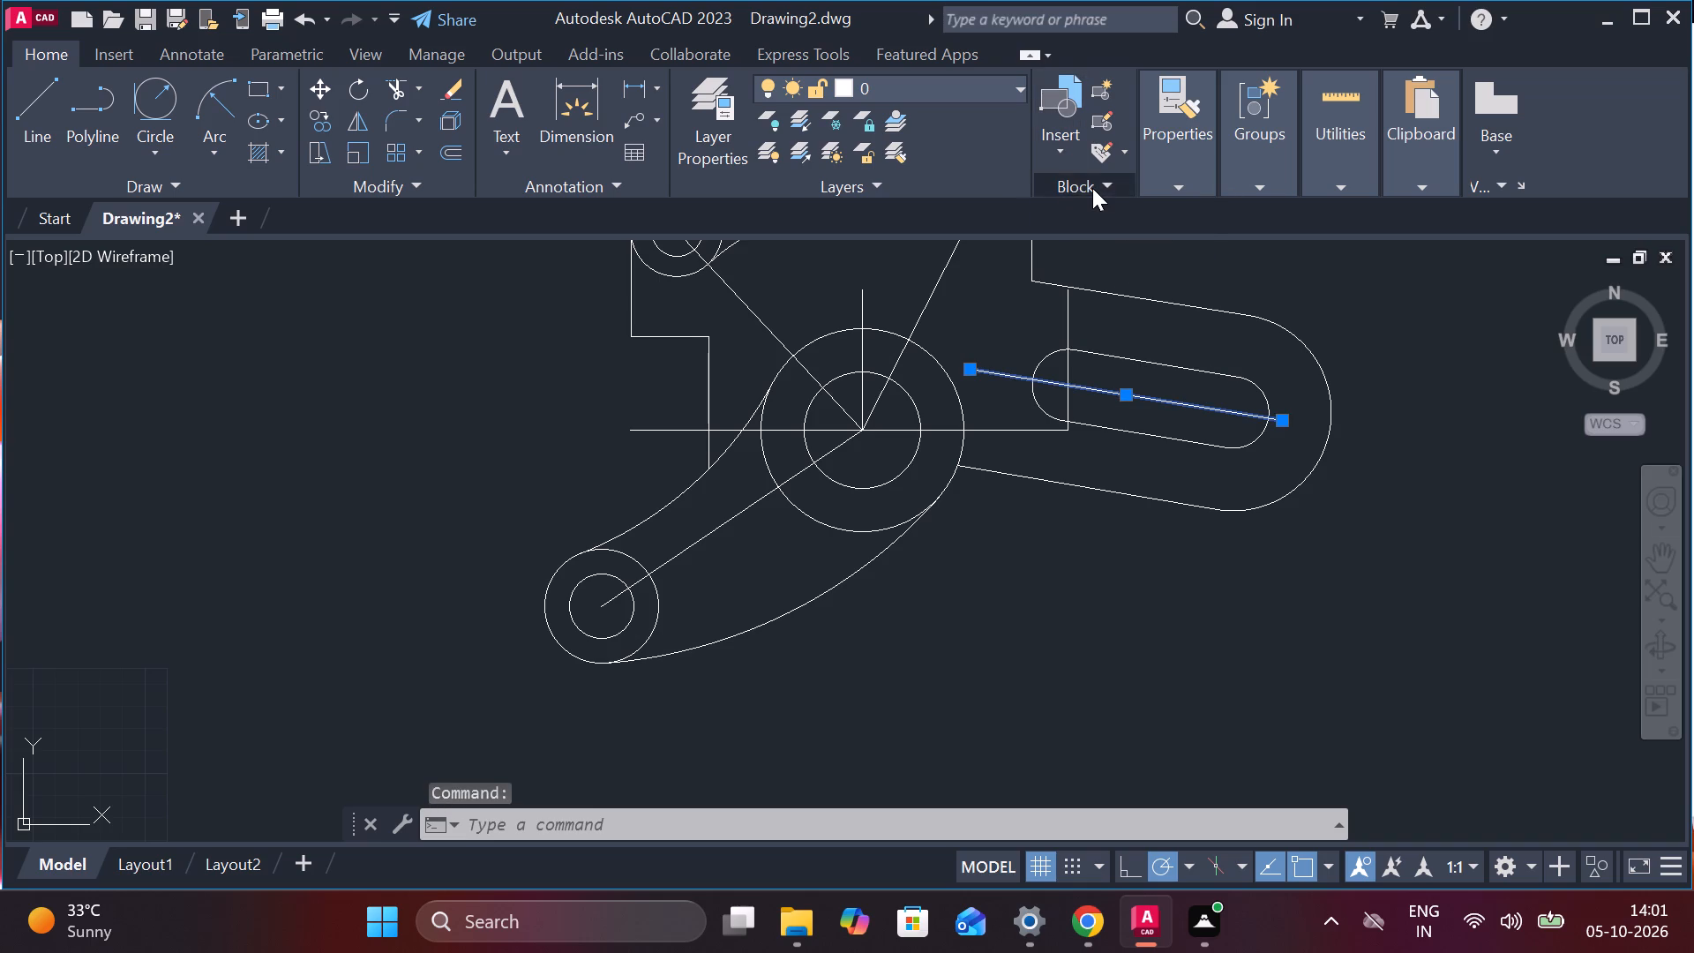
left_click(1092, 188)
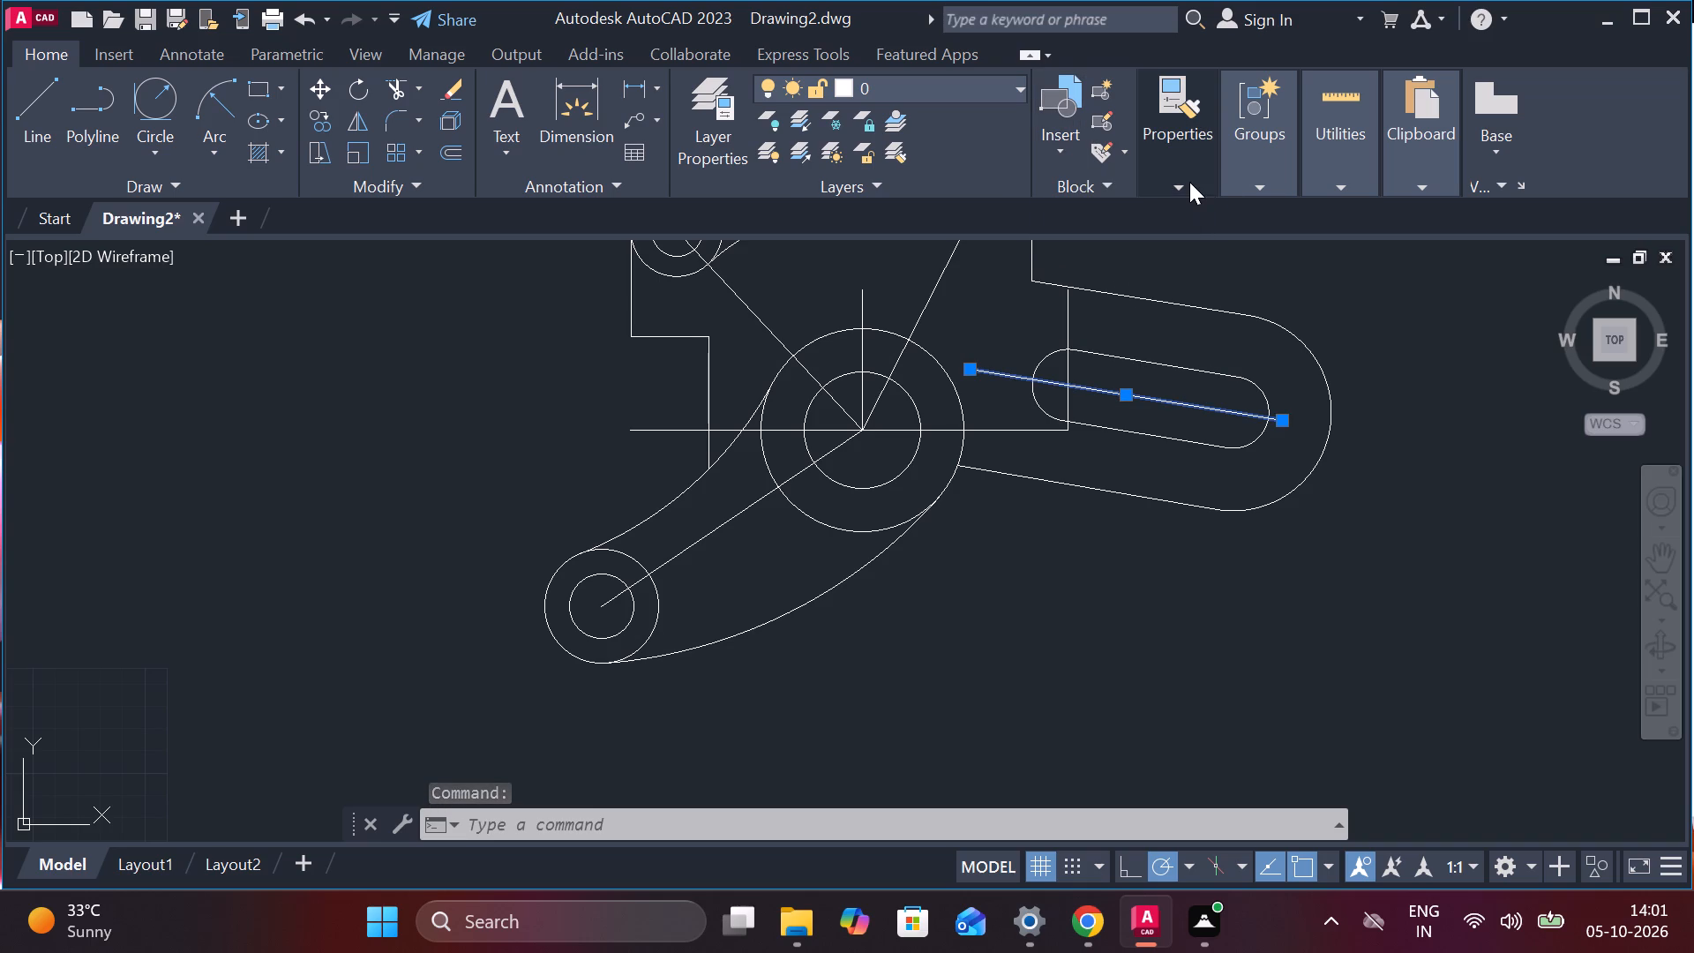
left_click(1189, 182)
left_click(1427, 279)
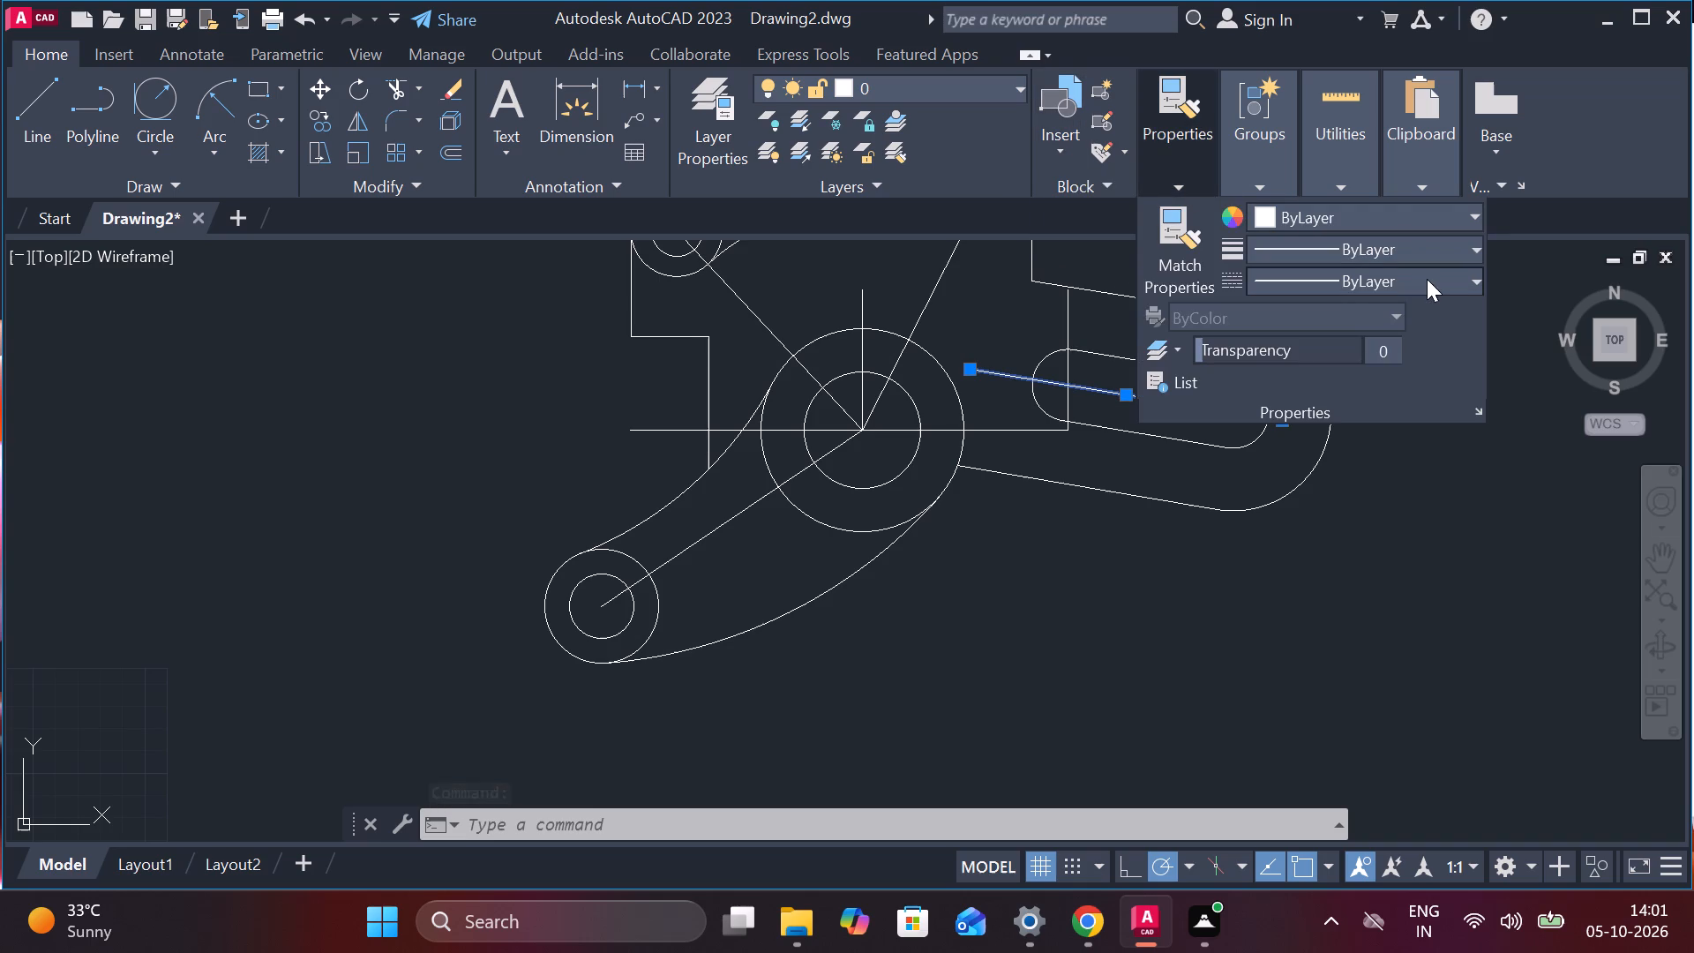
left_click(1427, 279)
left_click(1390, 295)
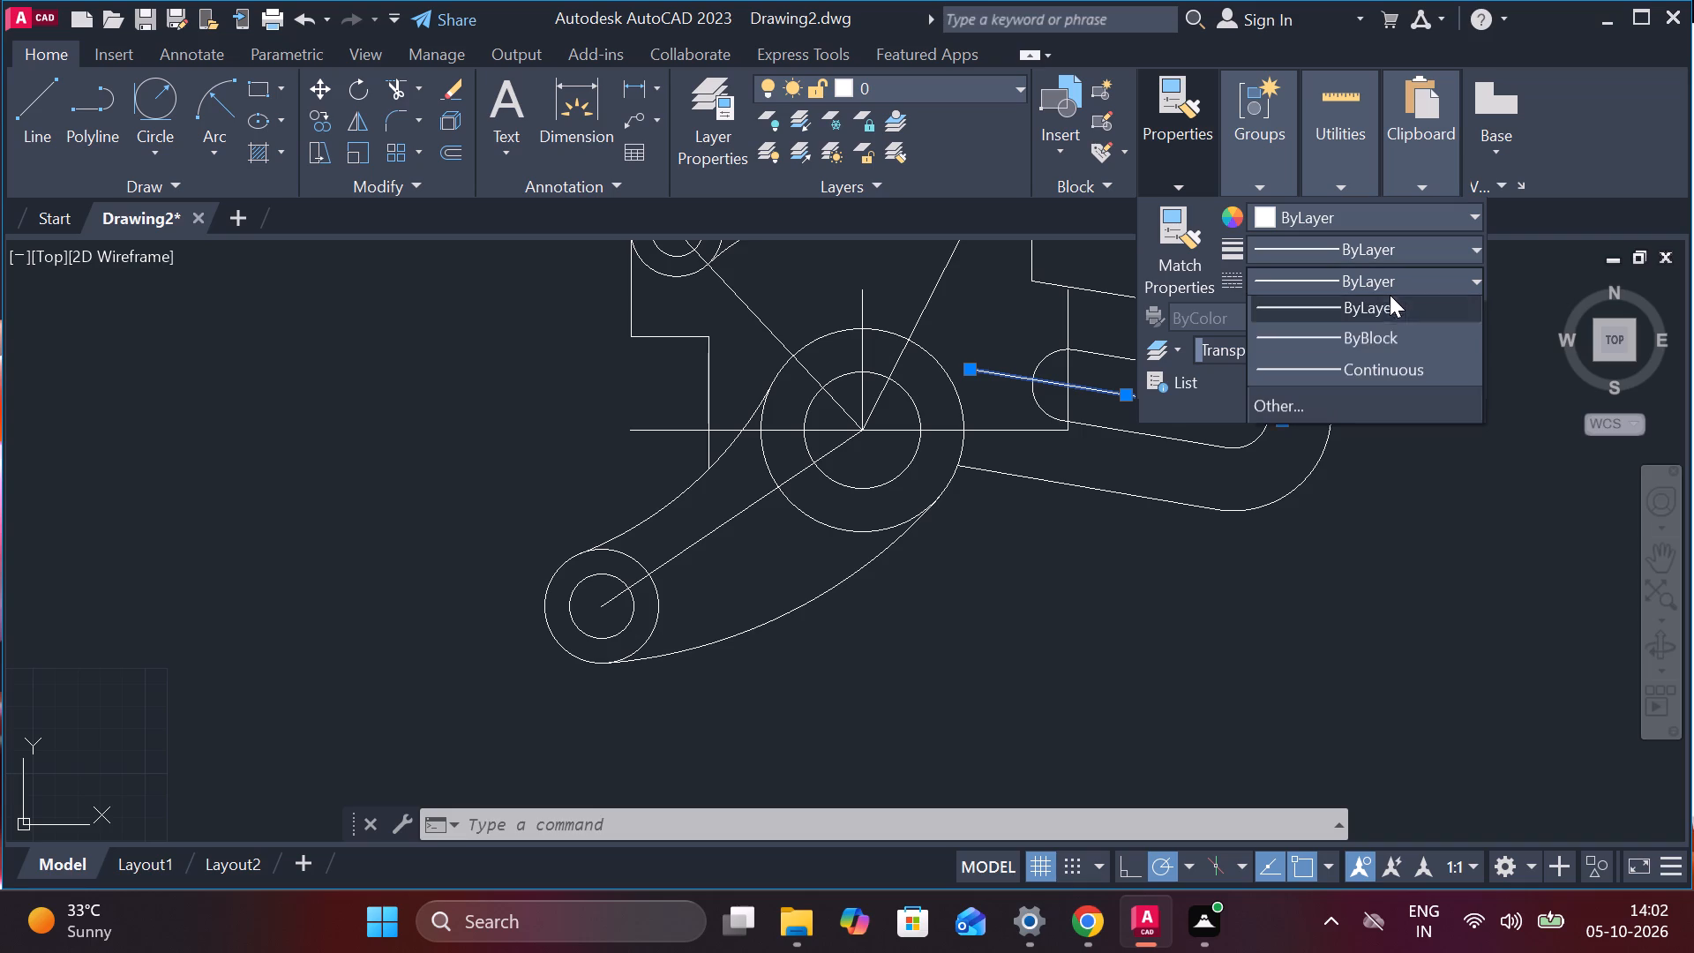
left_click(1283, 401)
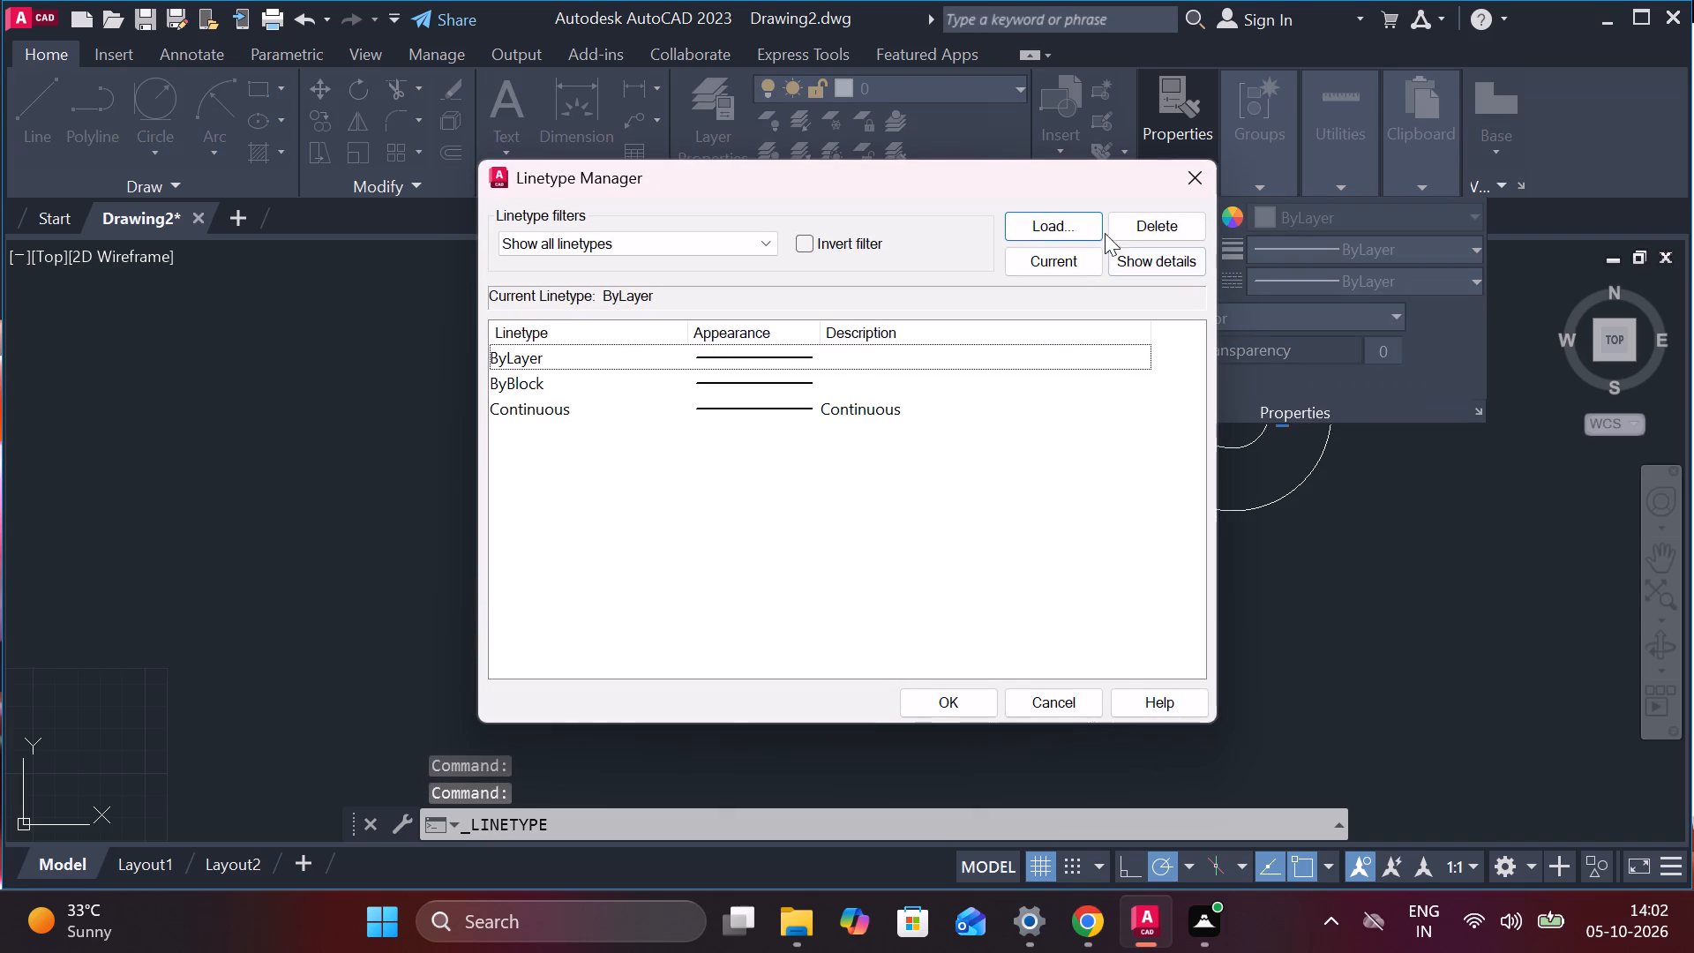
left_click(1068, 218)
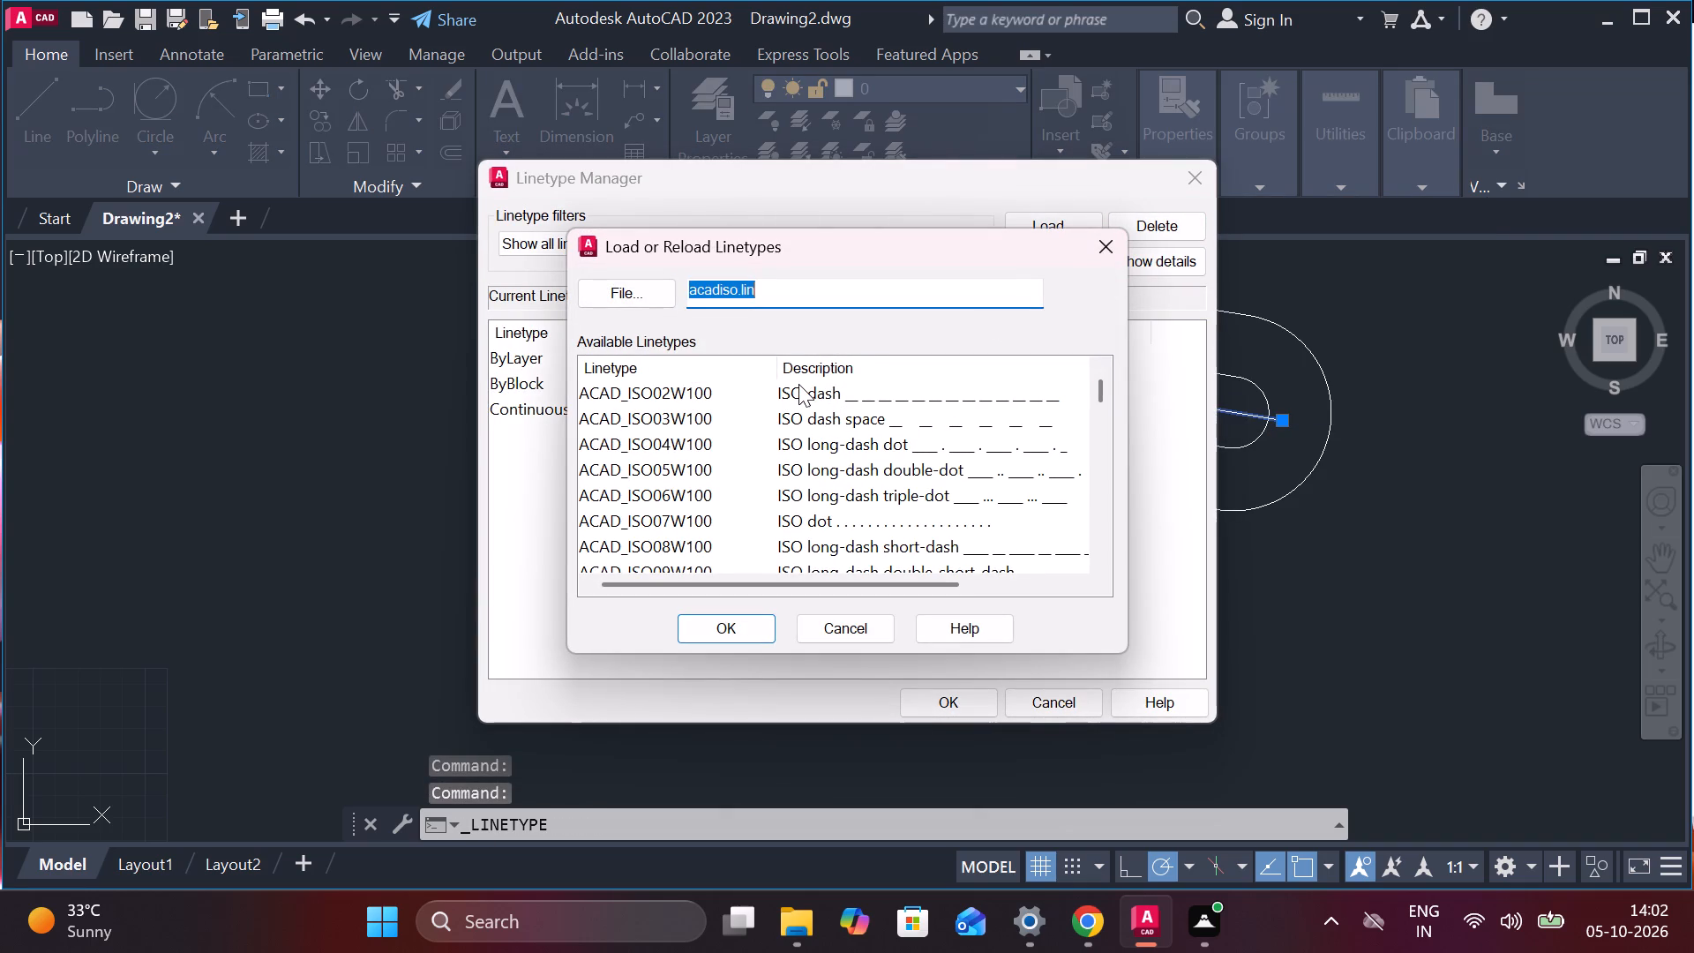
left_click(798, 384)
left_click(724, 627)
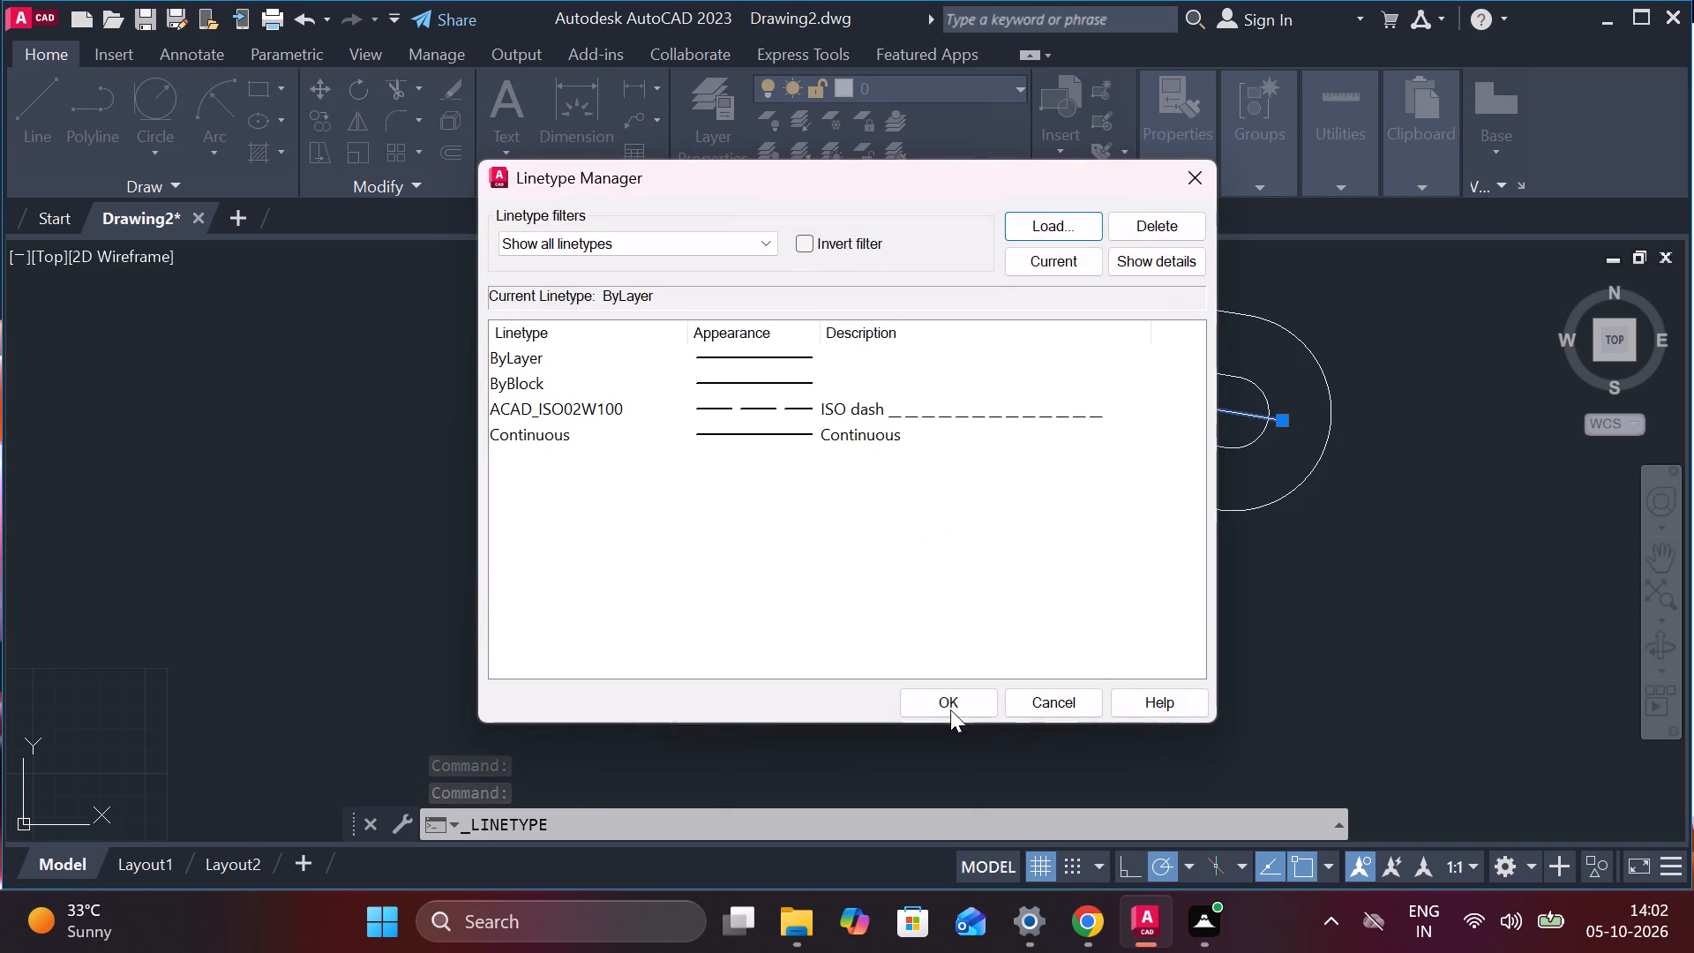
left_click(959, 704)
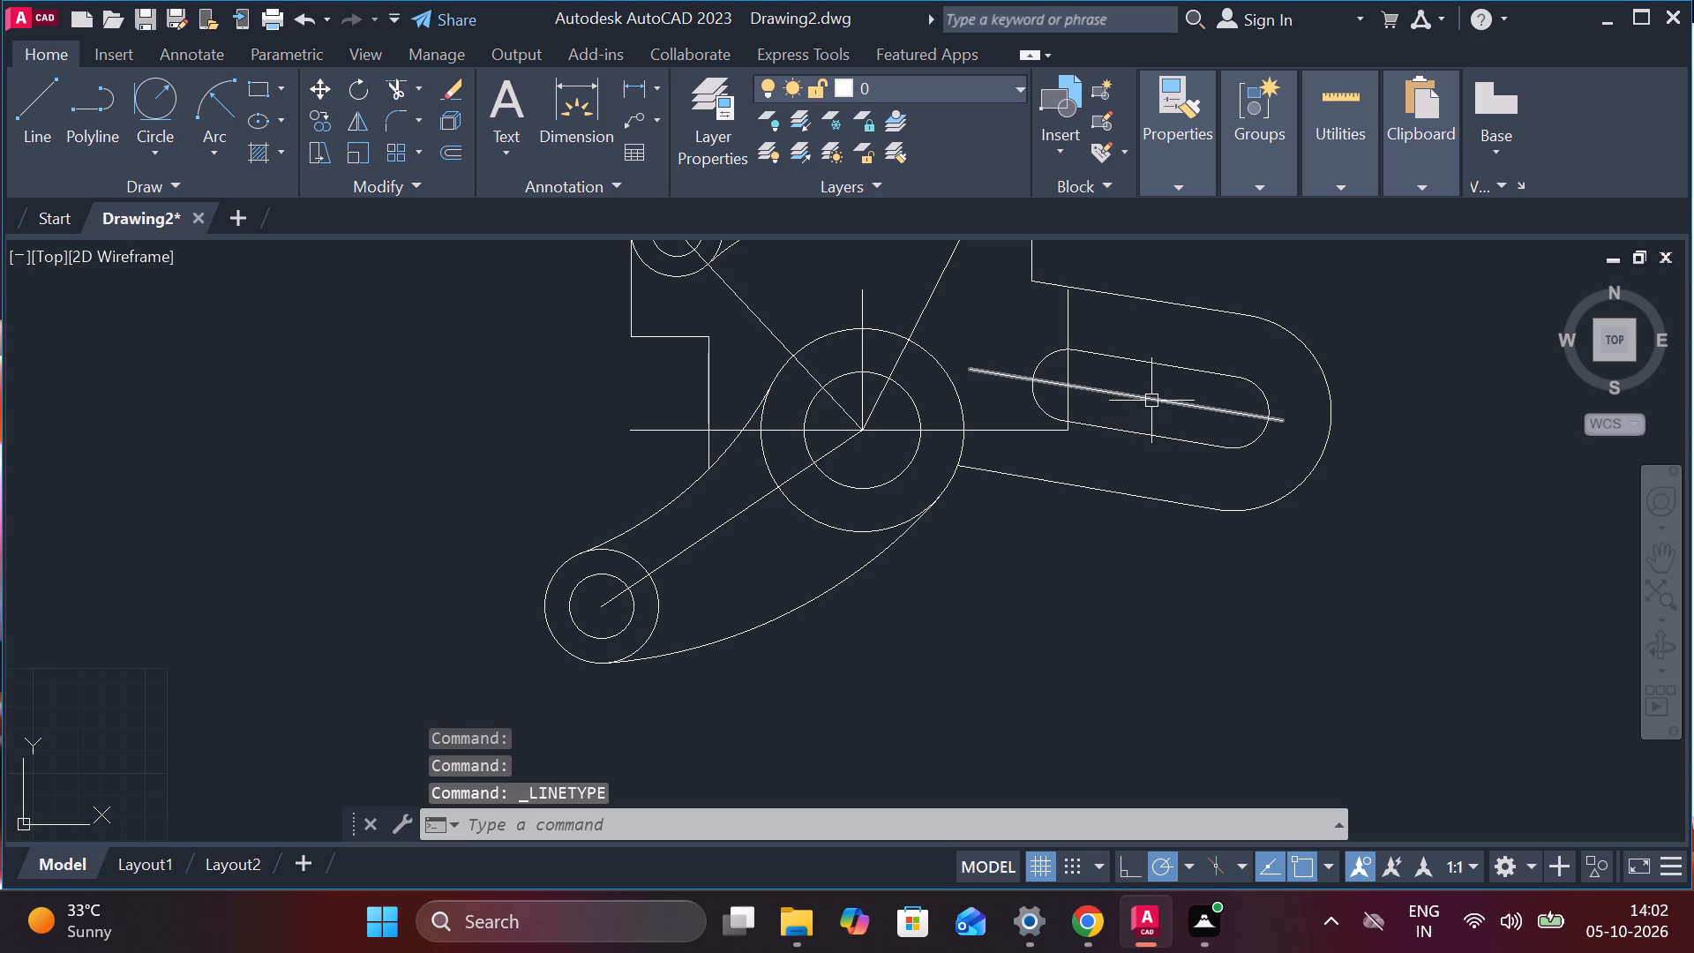
Lengthen the vertical centreline upward by about 92 and apply the ISO dash linetype to all centrelines and the curved band's middle arc.
left_click(1151, 401)
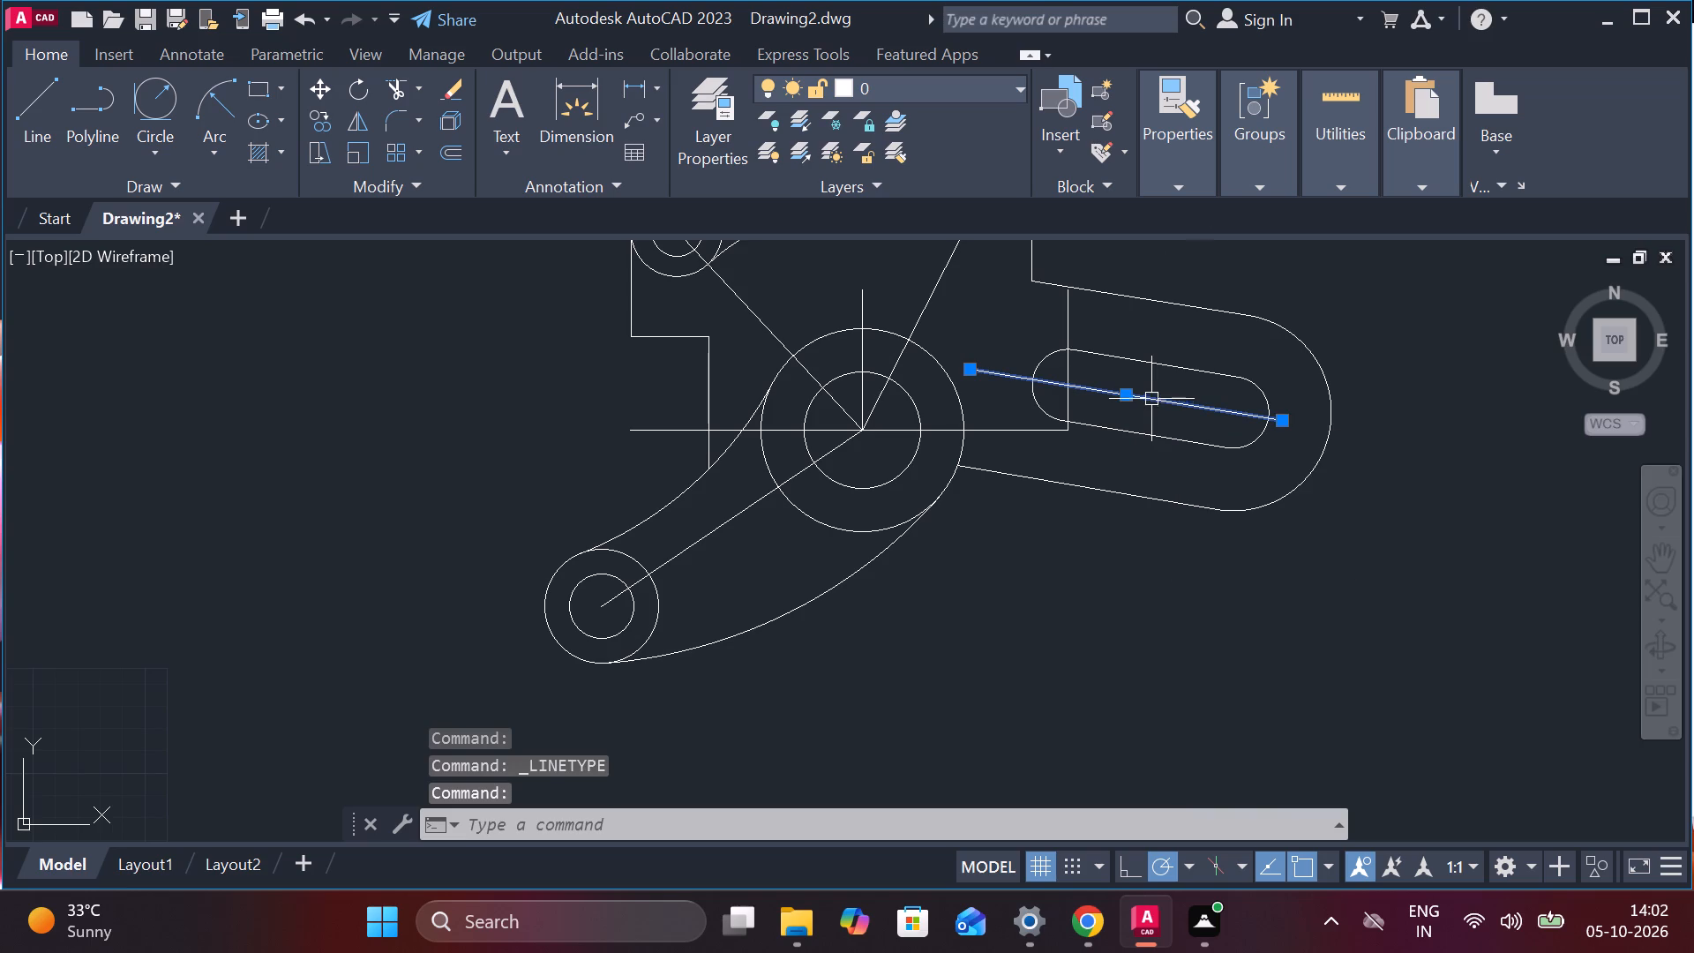
key("Escape")
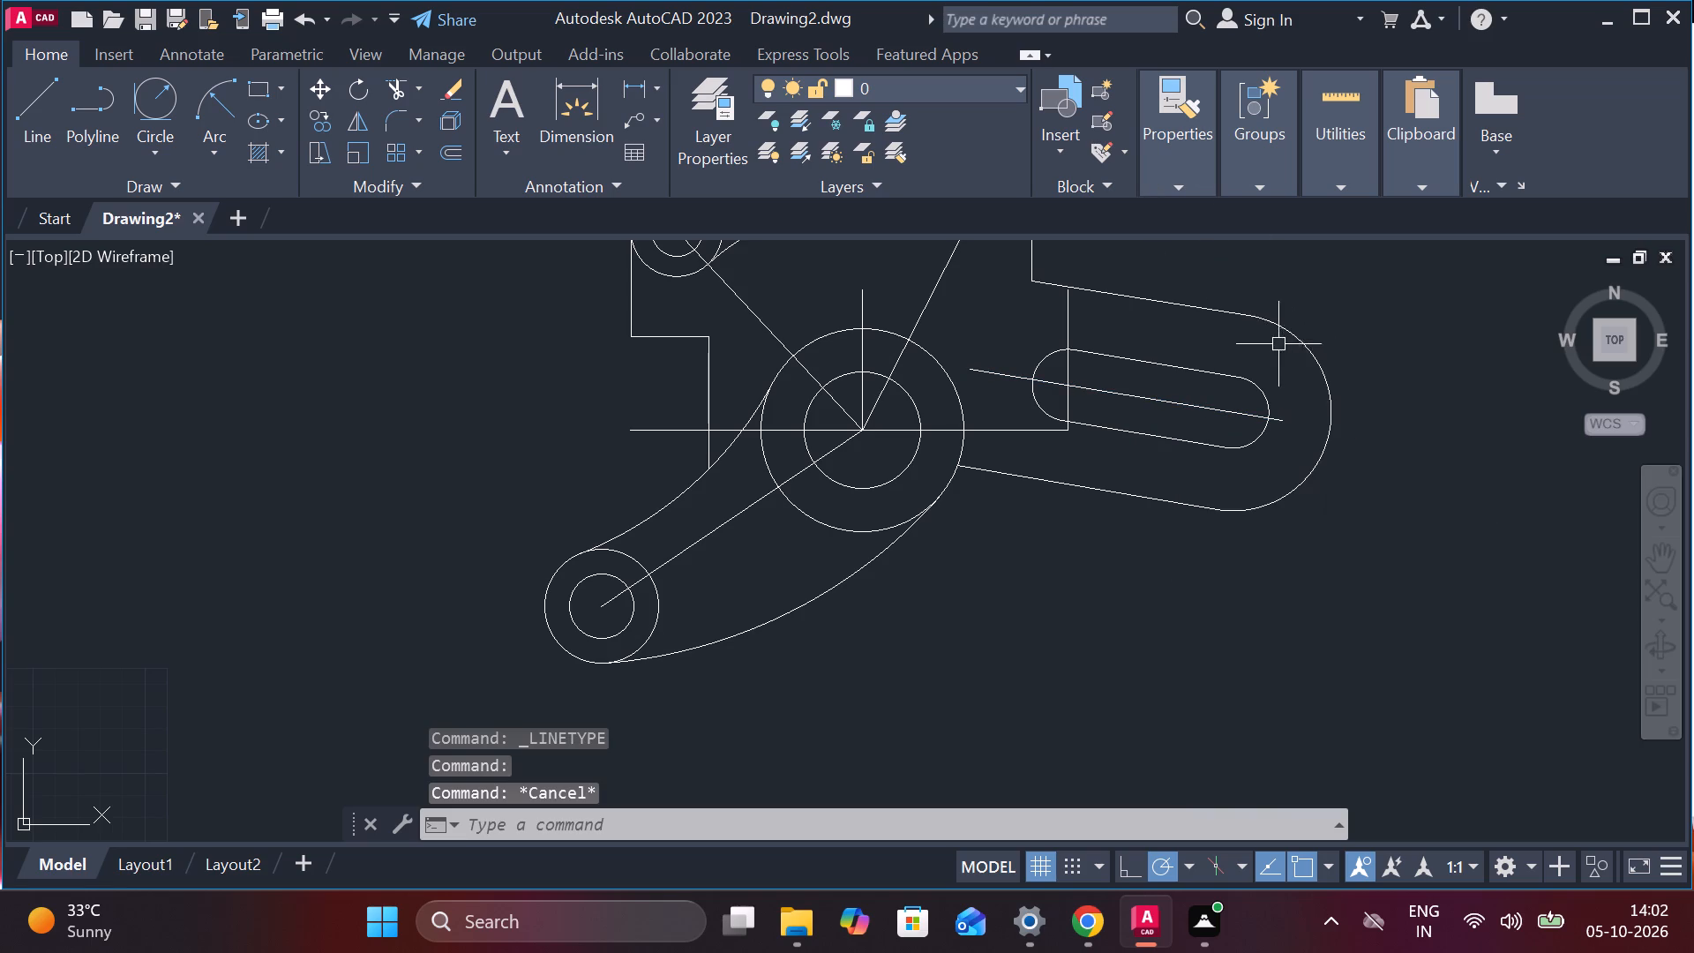
left_click(1175, 400)
left_click(980, 432)
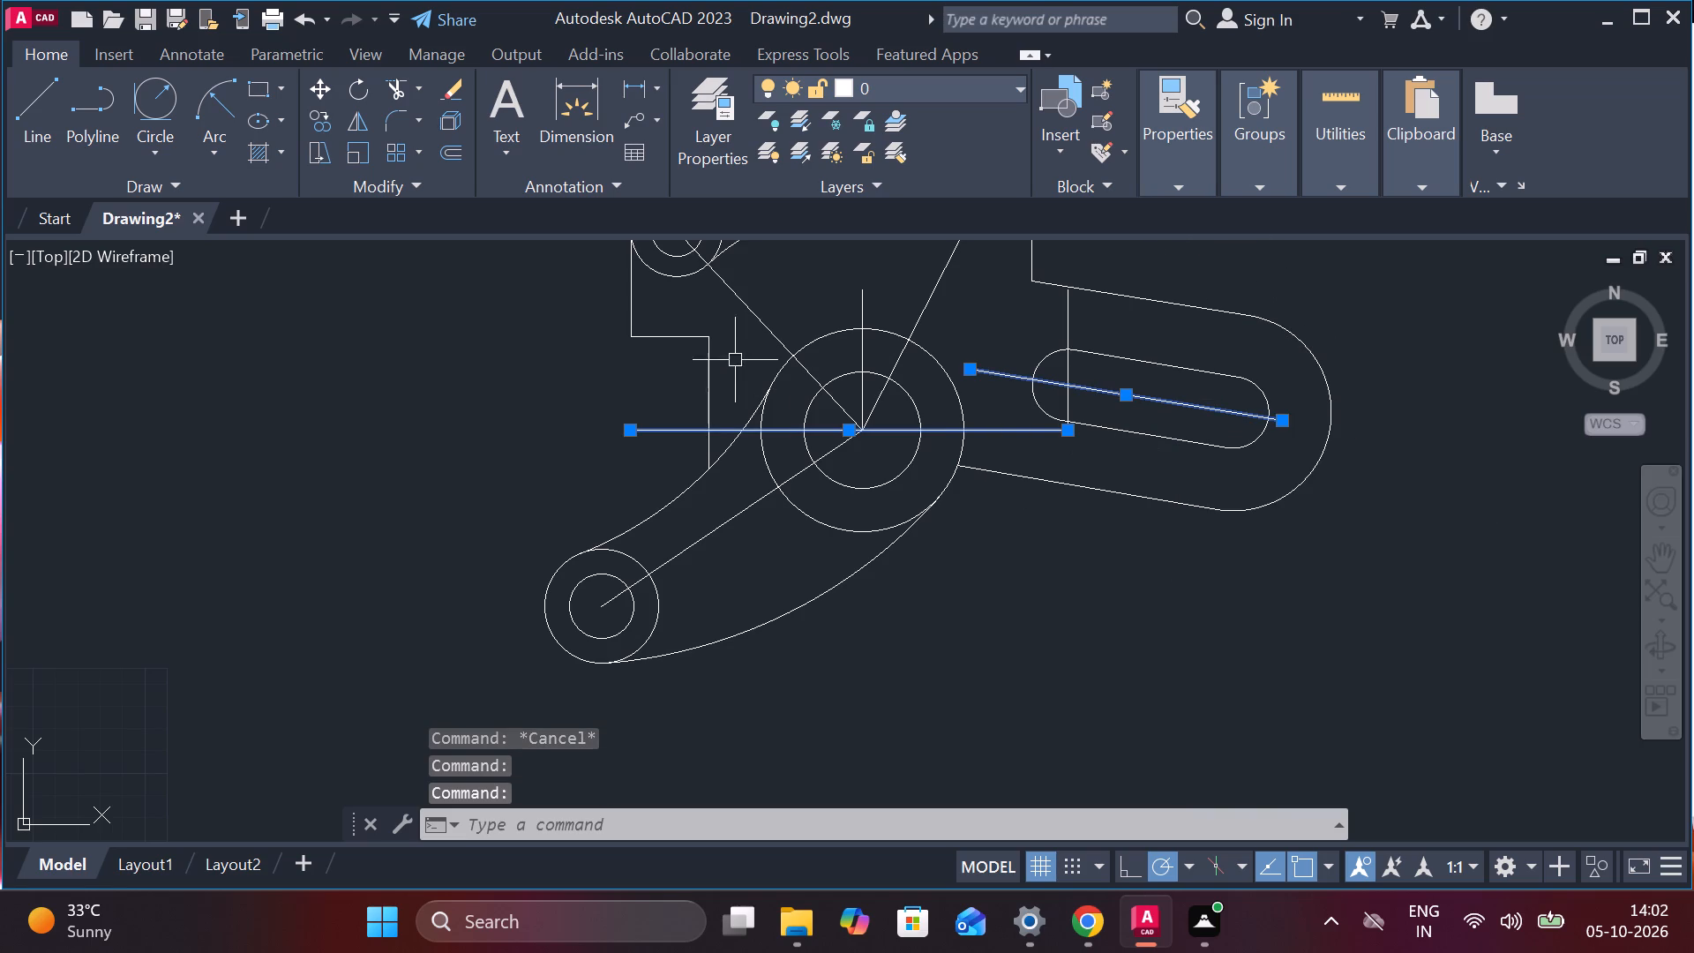
left_click(707, 540)
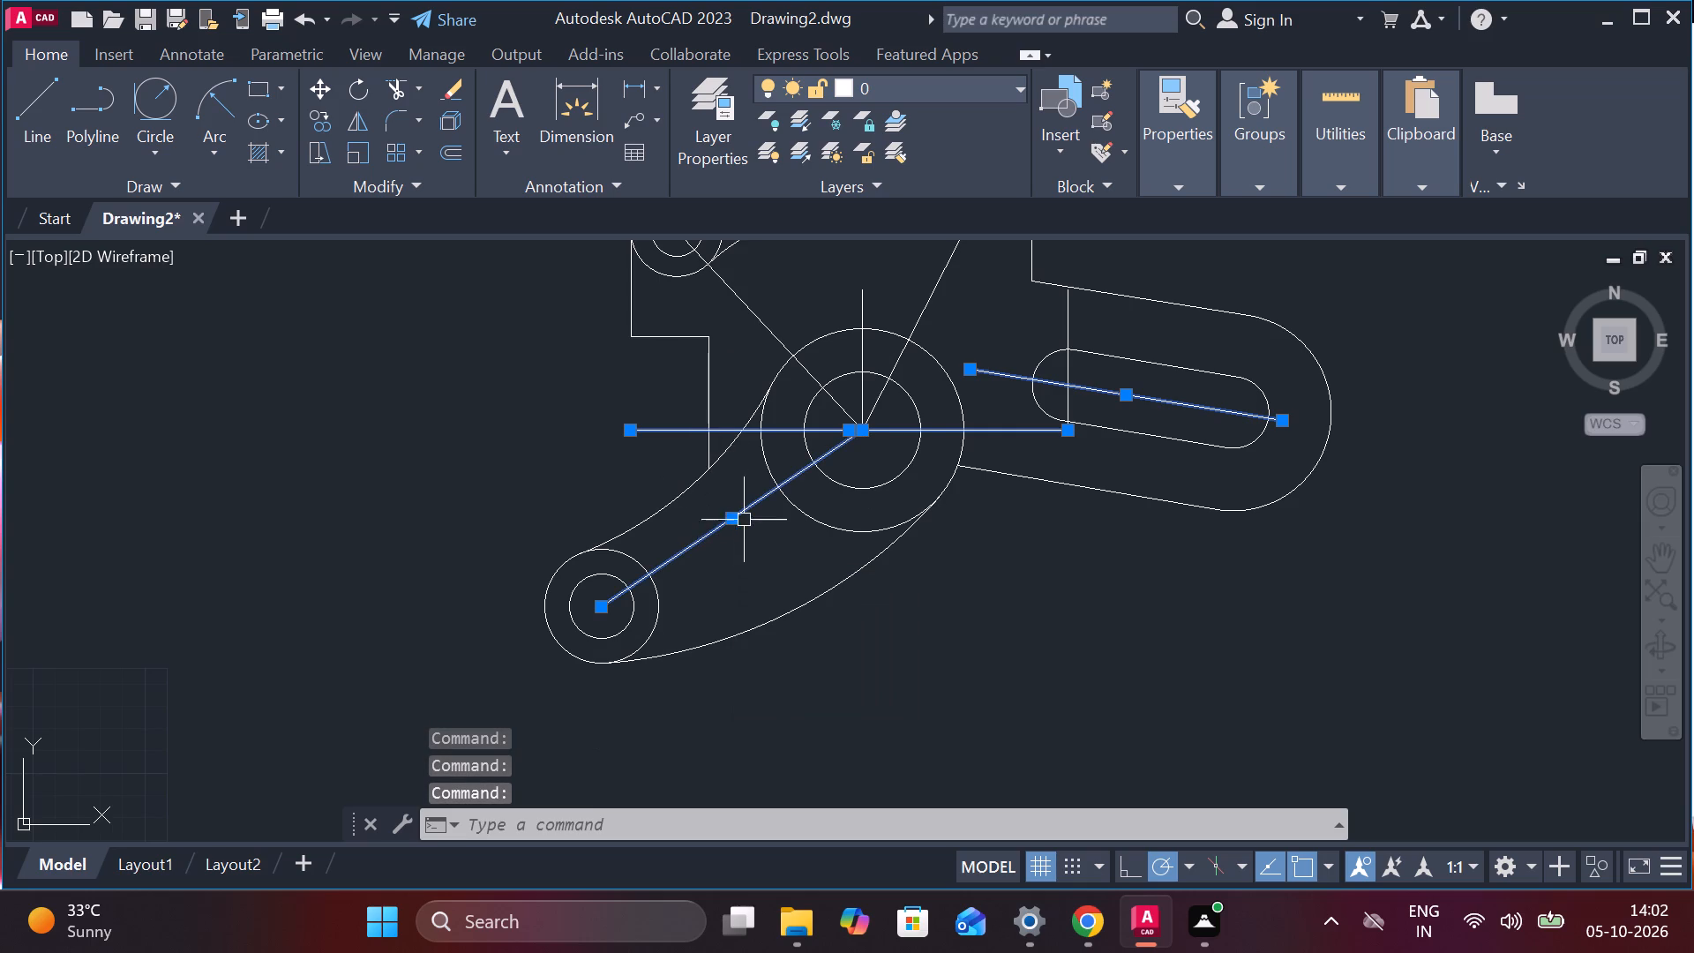
scroll(1041, 522, "down", 1)
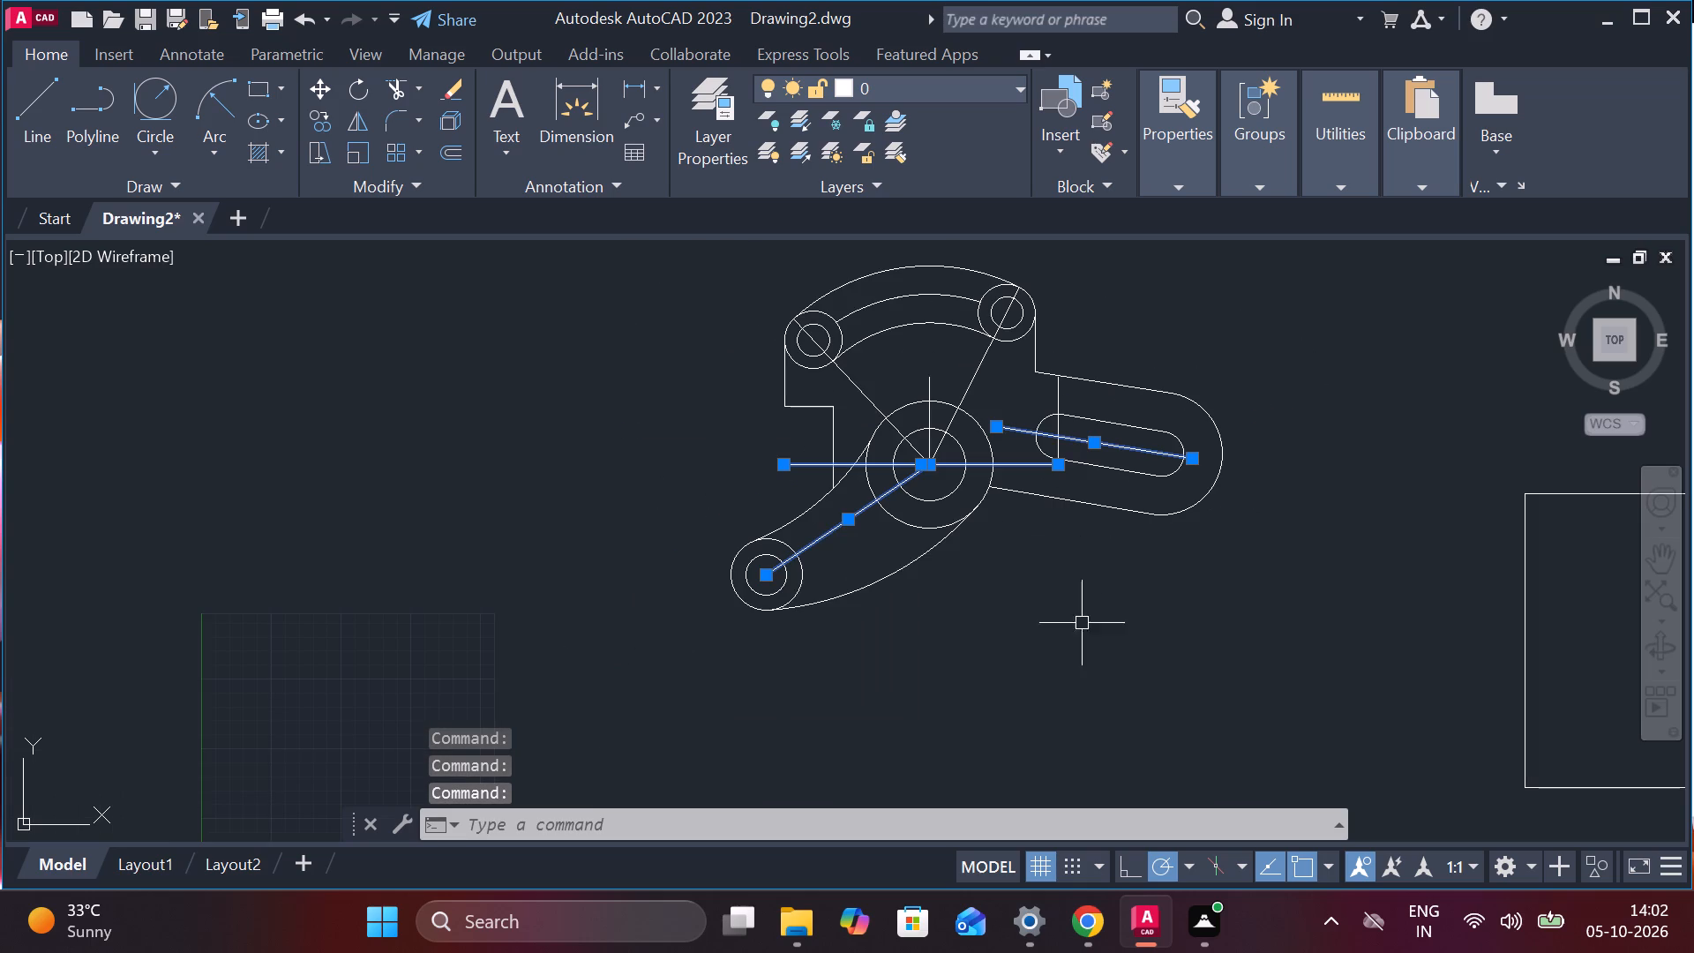
middle_click_drag(1239, 393, 1231, 465)
scroll(971, 379, "up", 1)
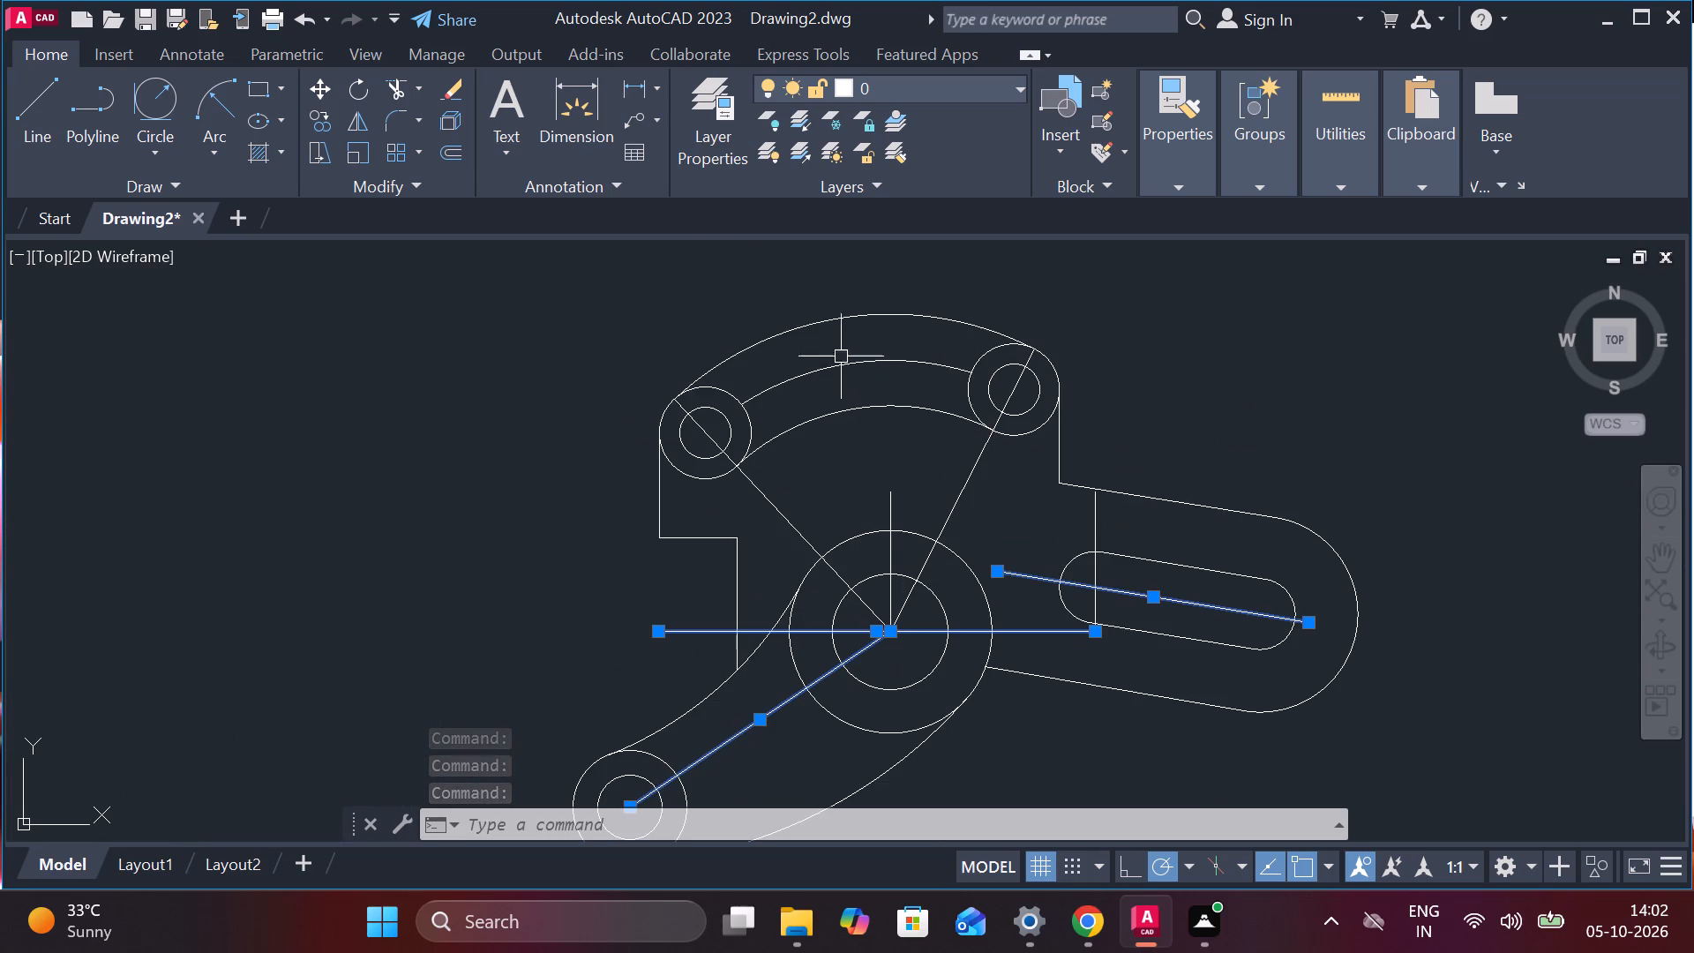
left_click(847, 365)
left_click(768, 492)
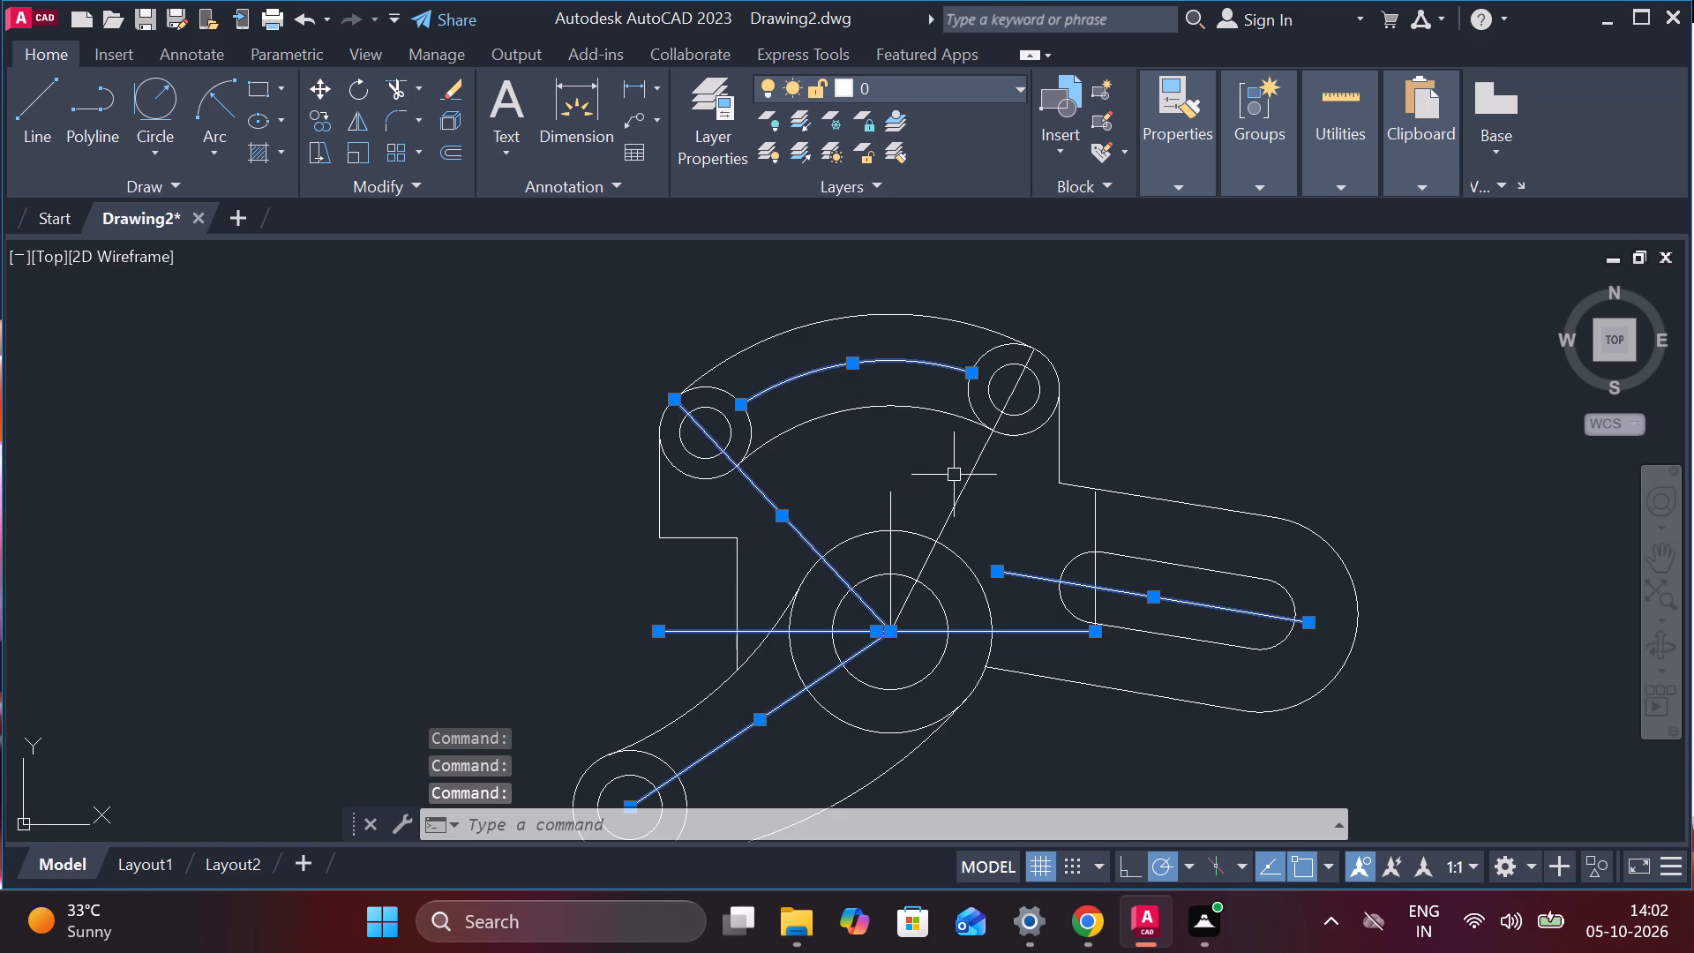
left_click(978, 466)
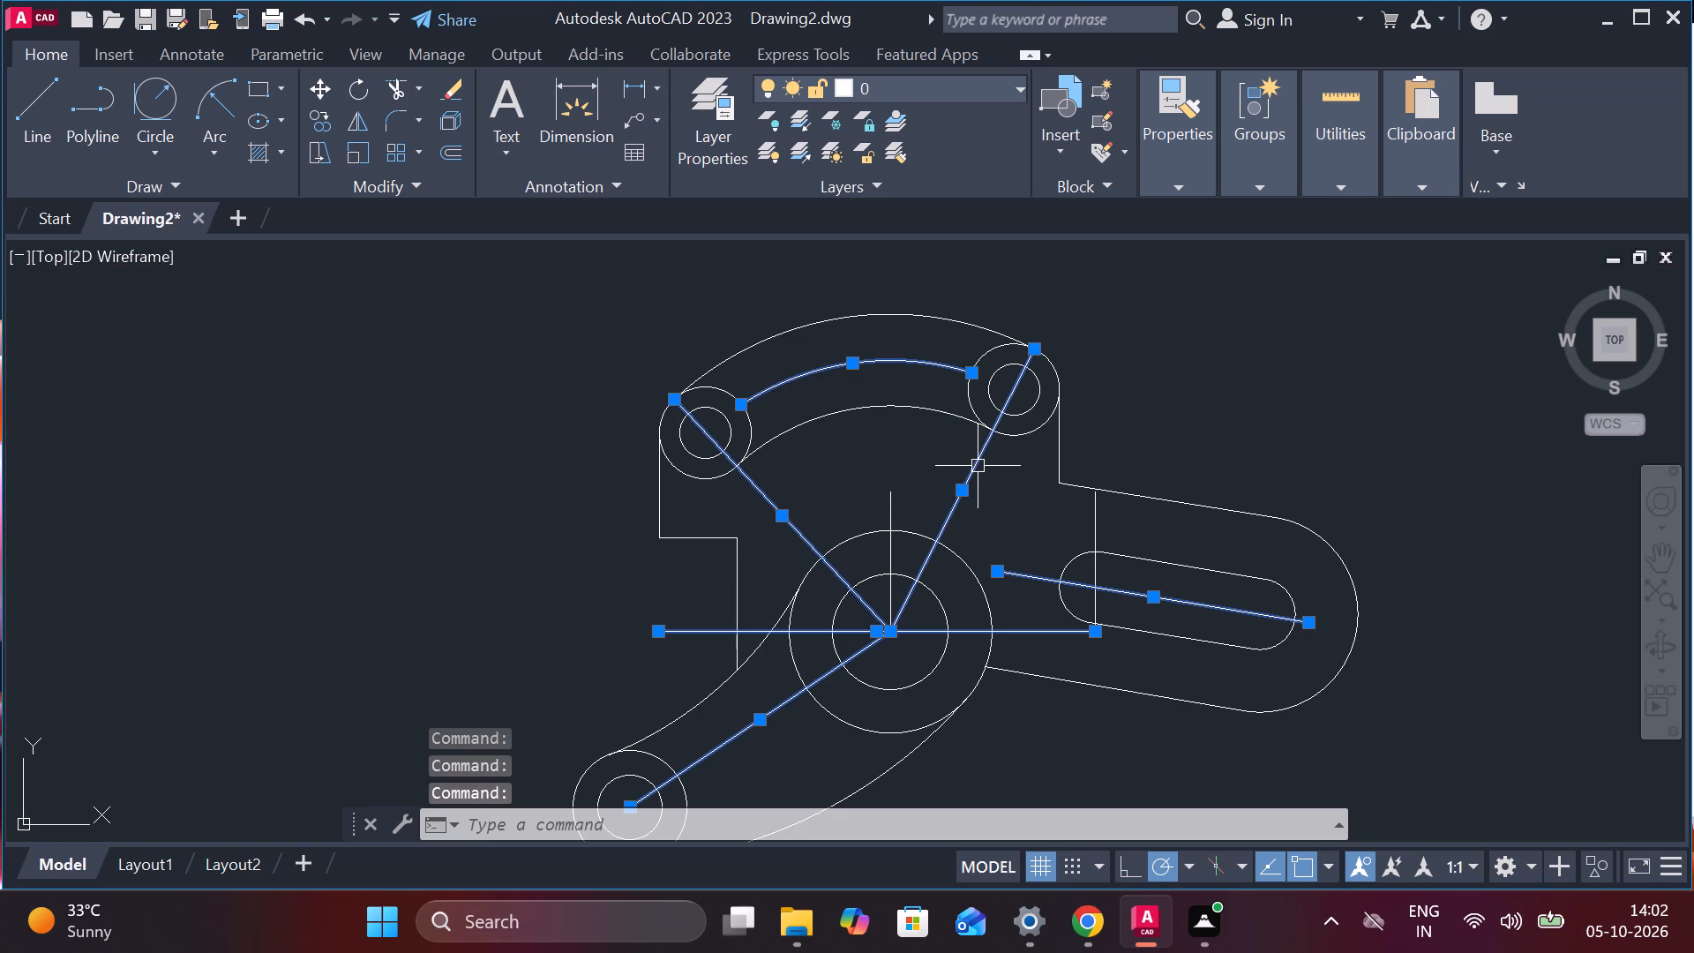
left_click(889, 508)
left_click(972, 543)
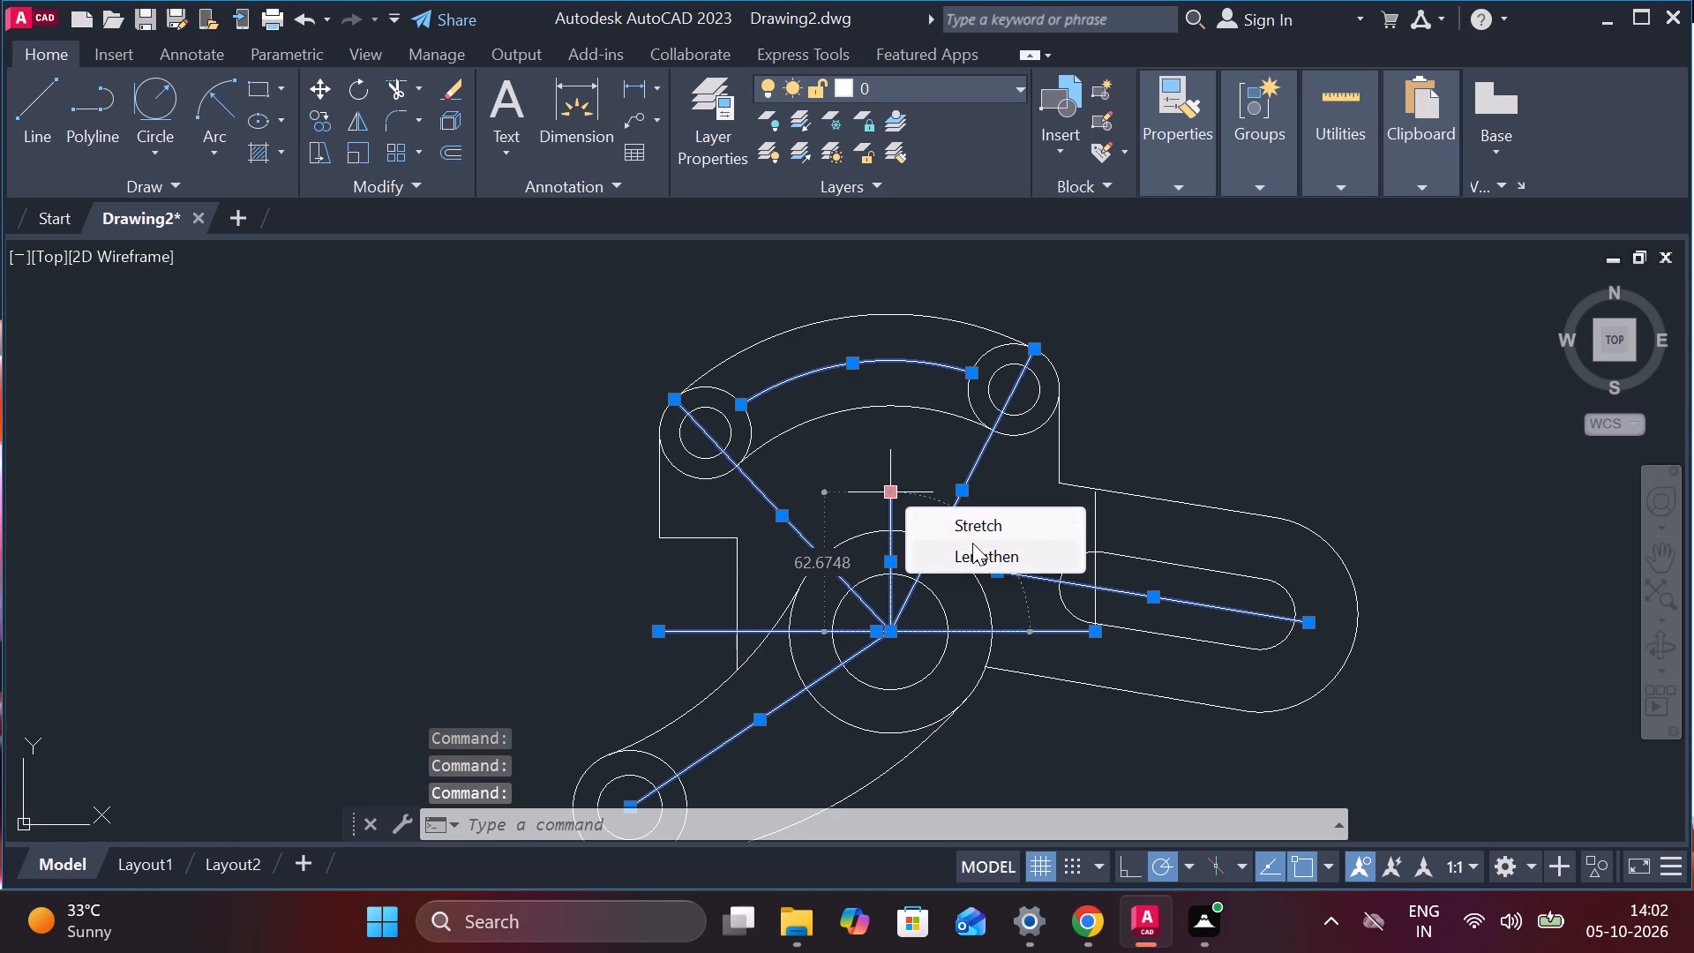
left_click(873, 287)
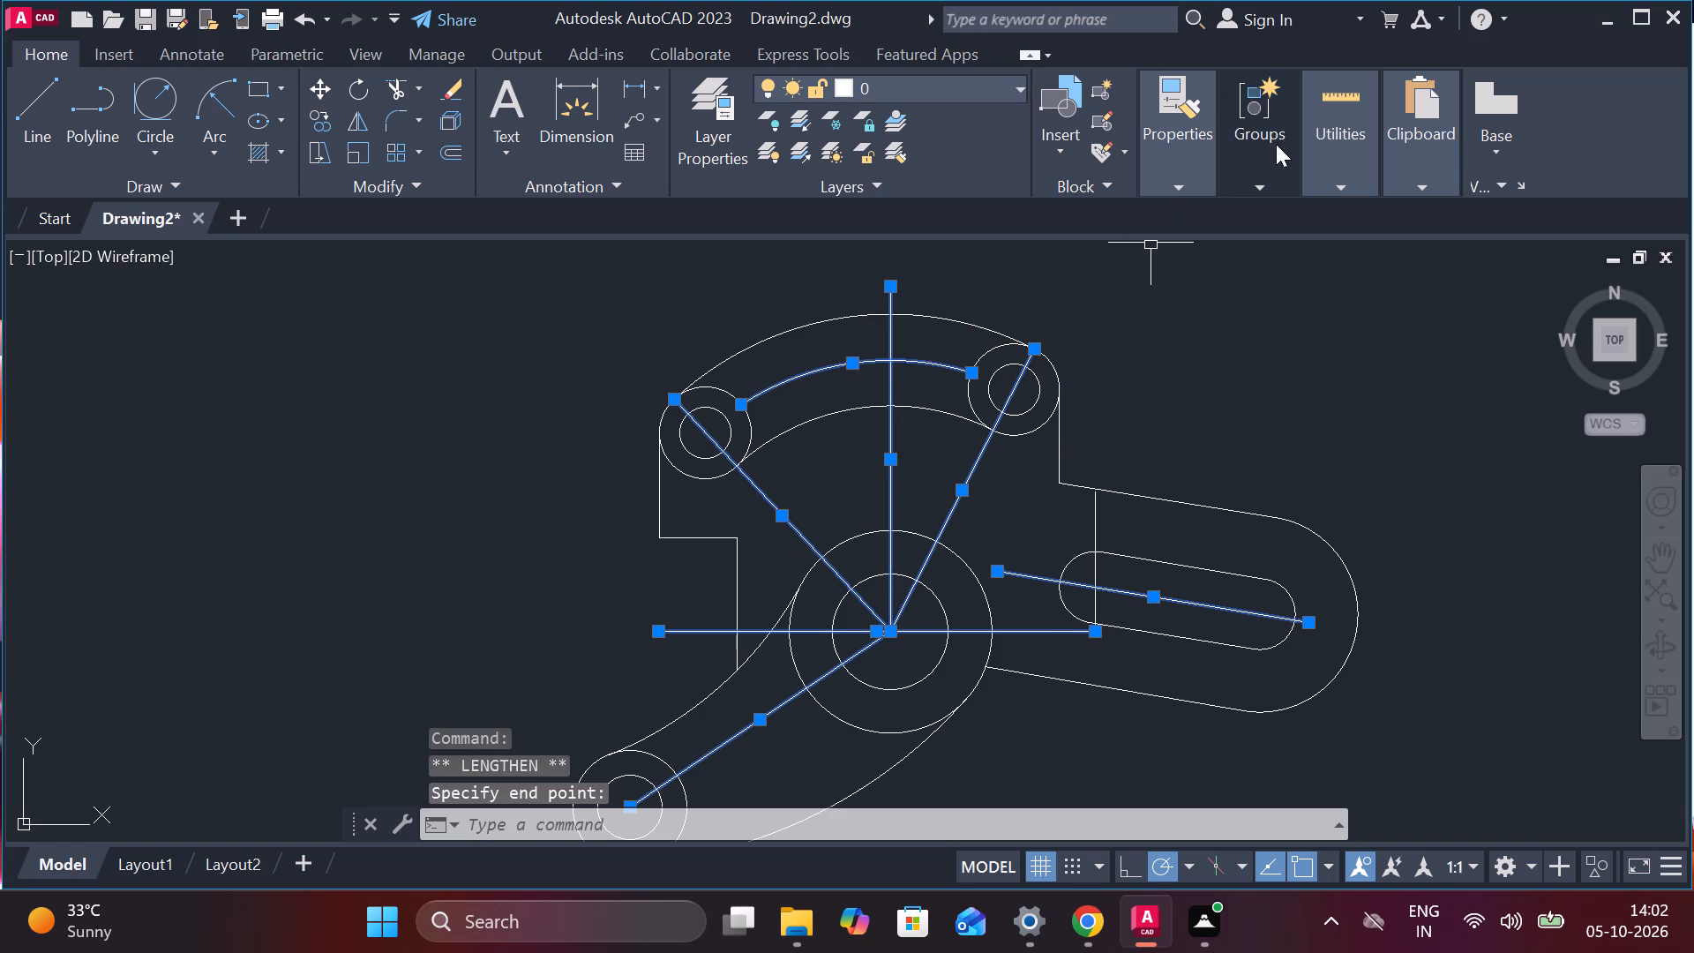
left_click(1193, 180)
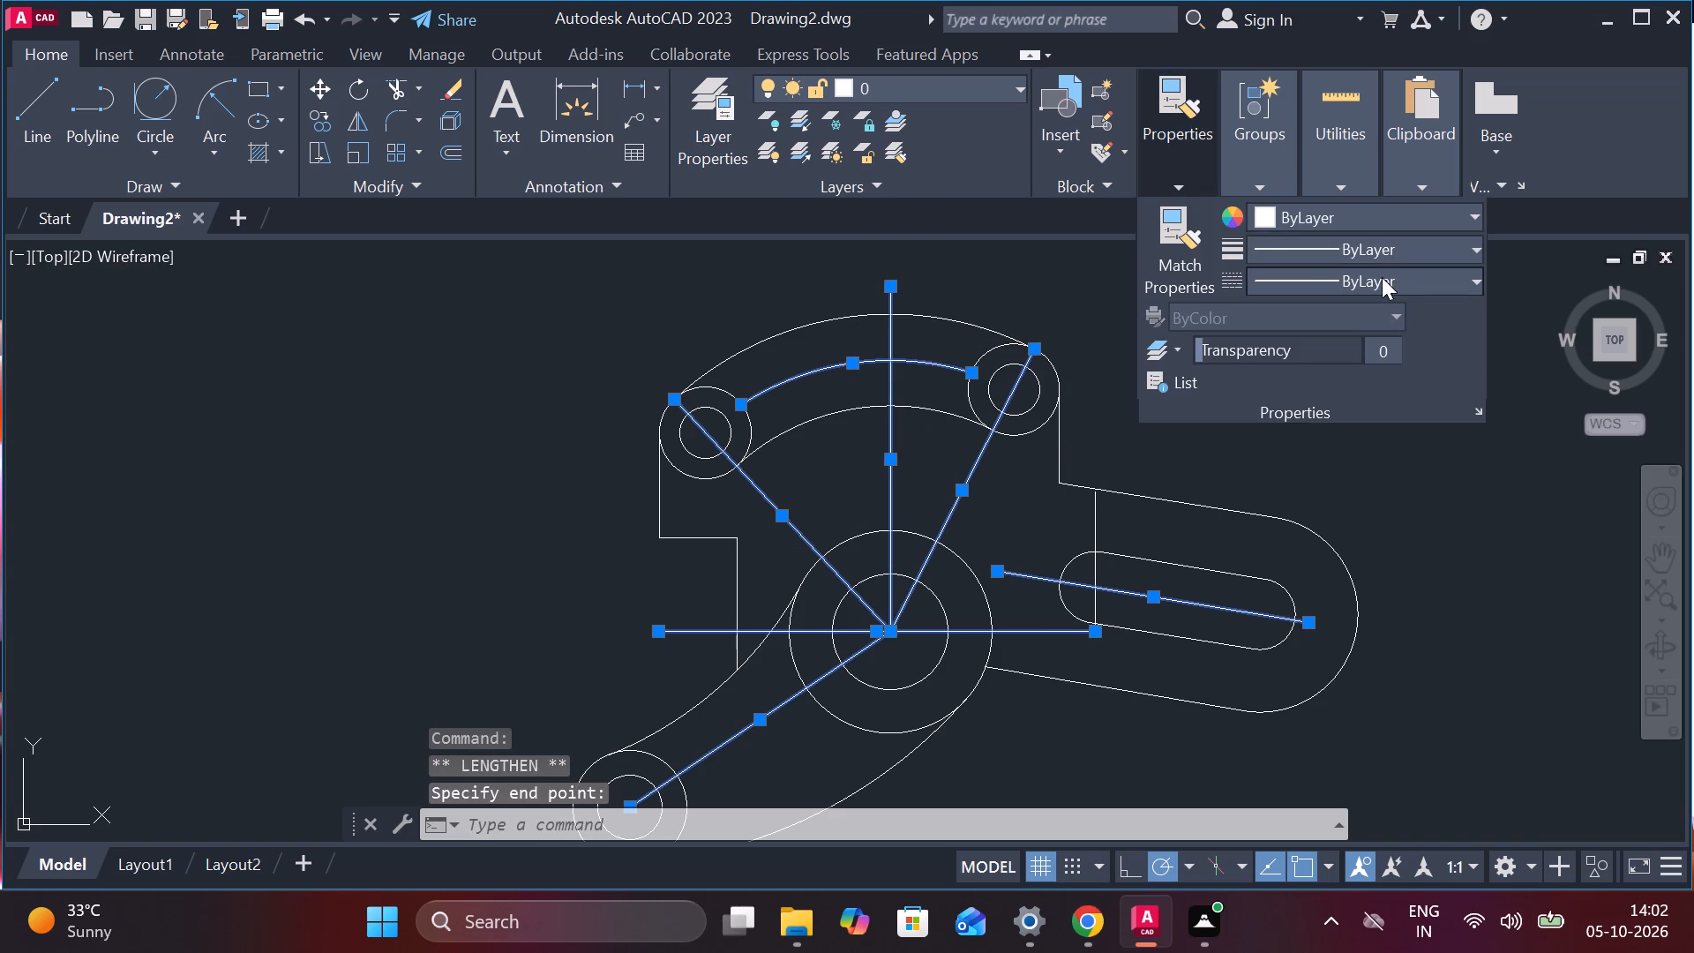
left_click(1383, 277)
left_click(1361, 367)
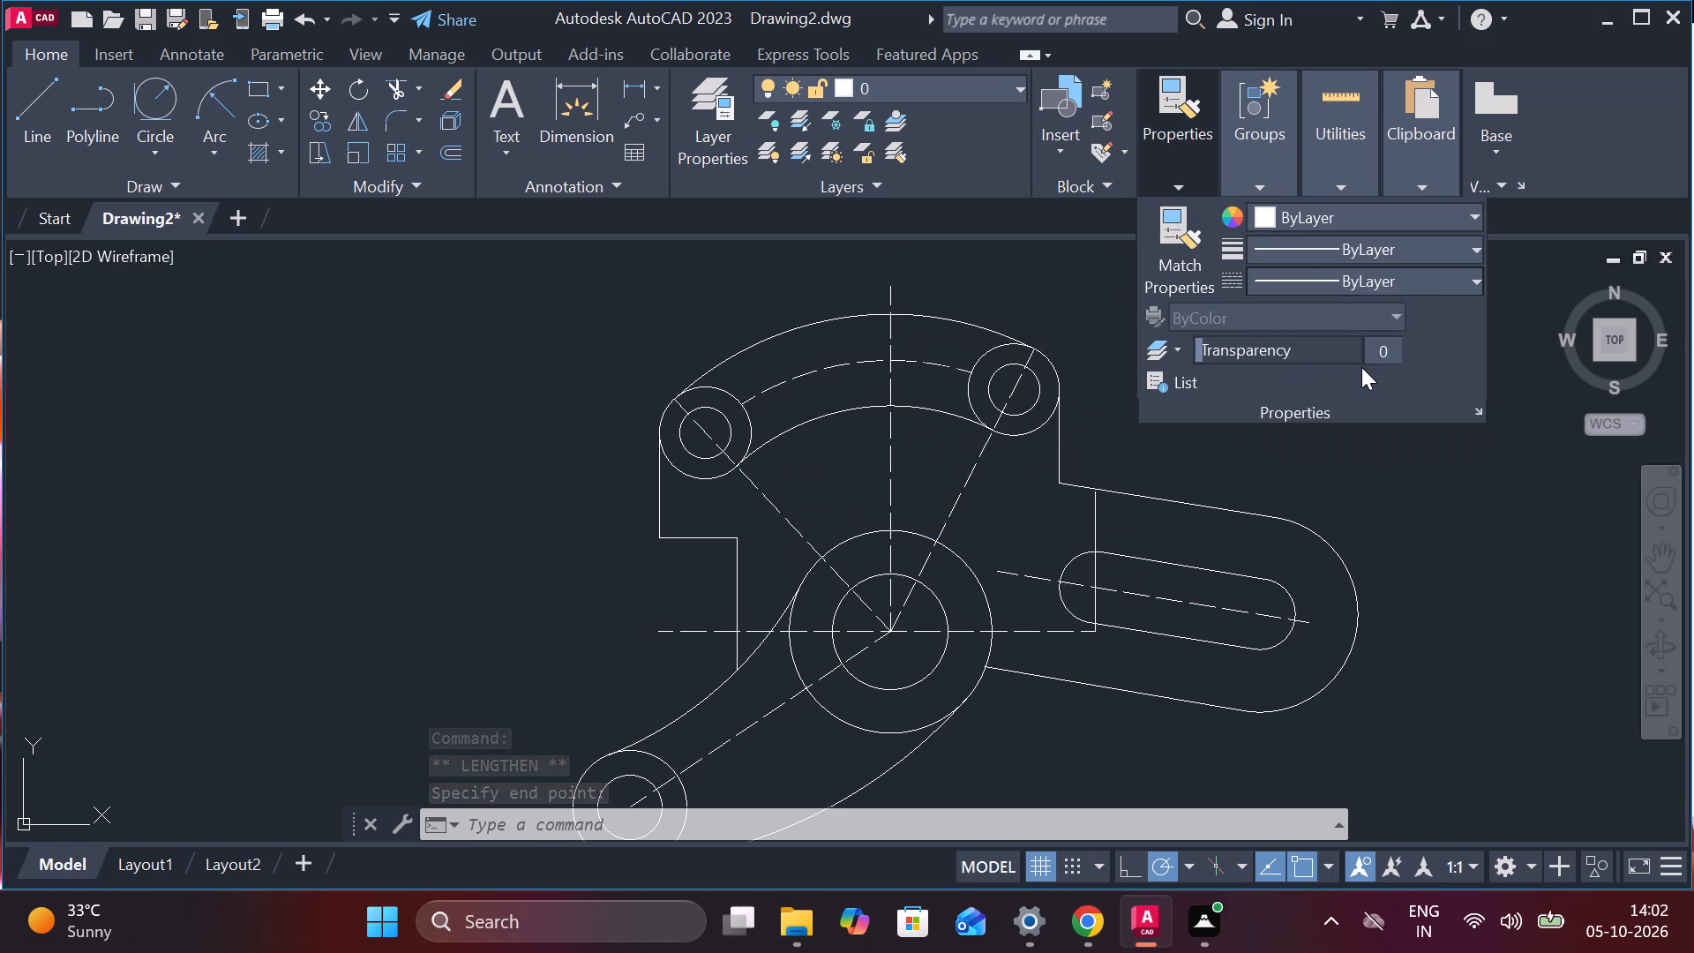
key("Escape")
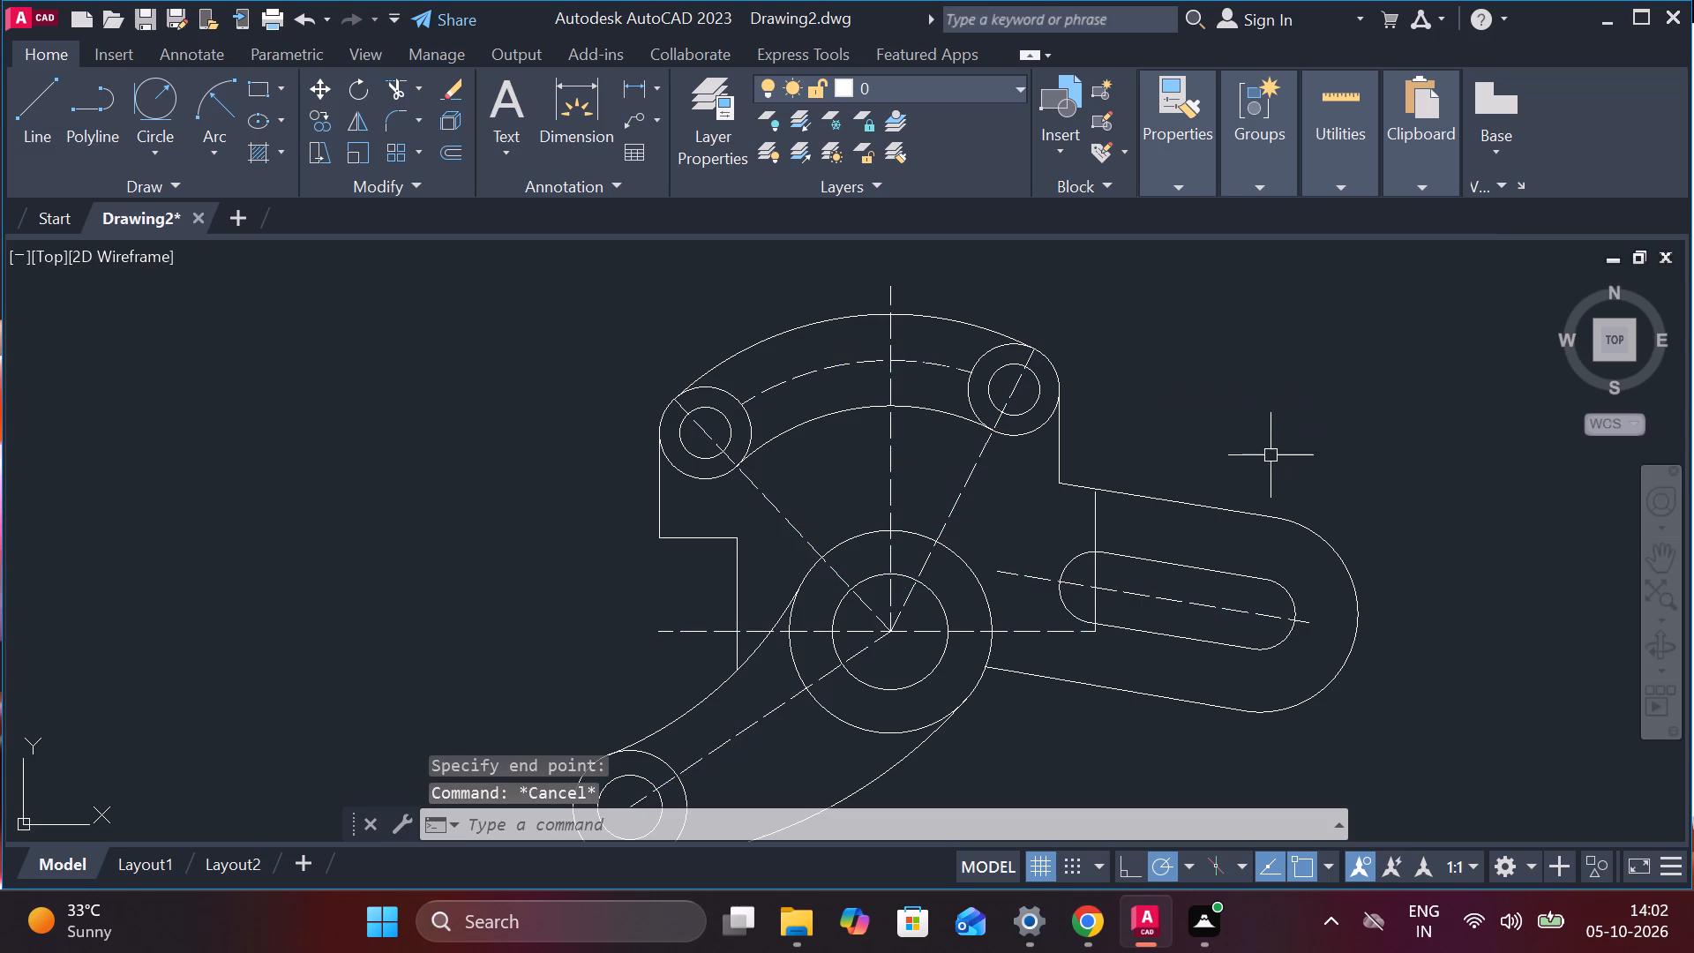
Erase the leftover vertical construction line crossing the inner end of the inclined slot.
scroll(1167, 537, "up", 1)
middle_click_drag(1156, 537, 1062, 494)
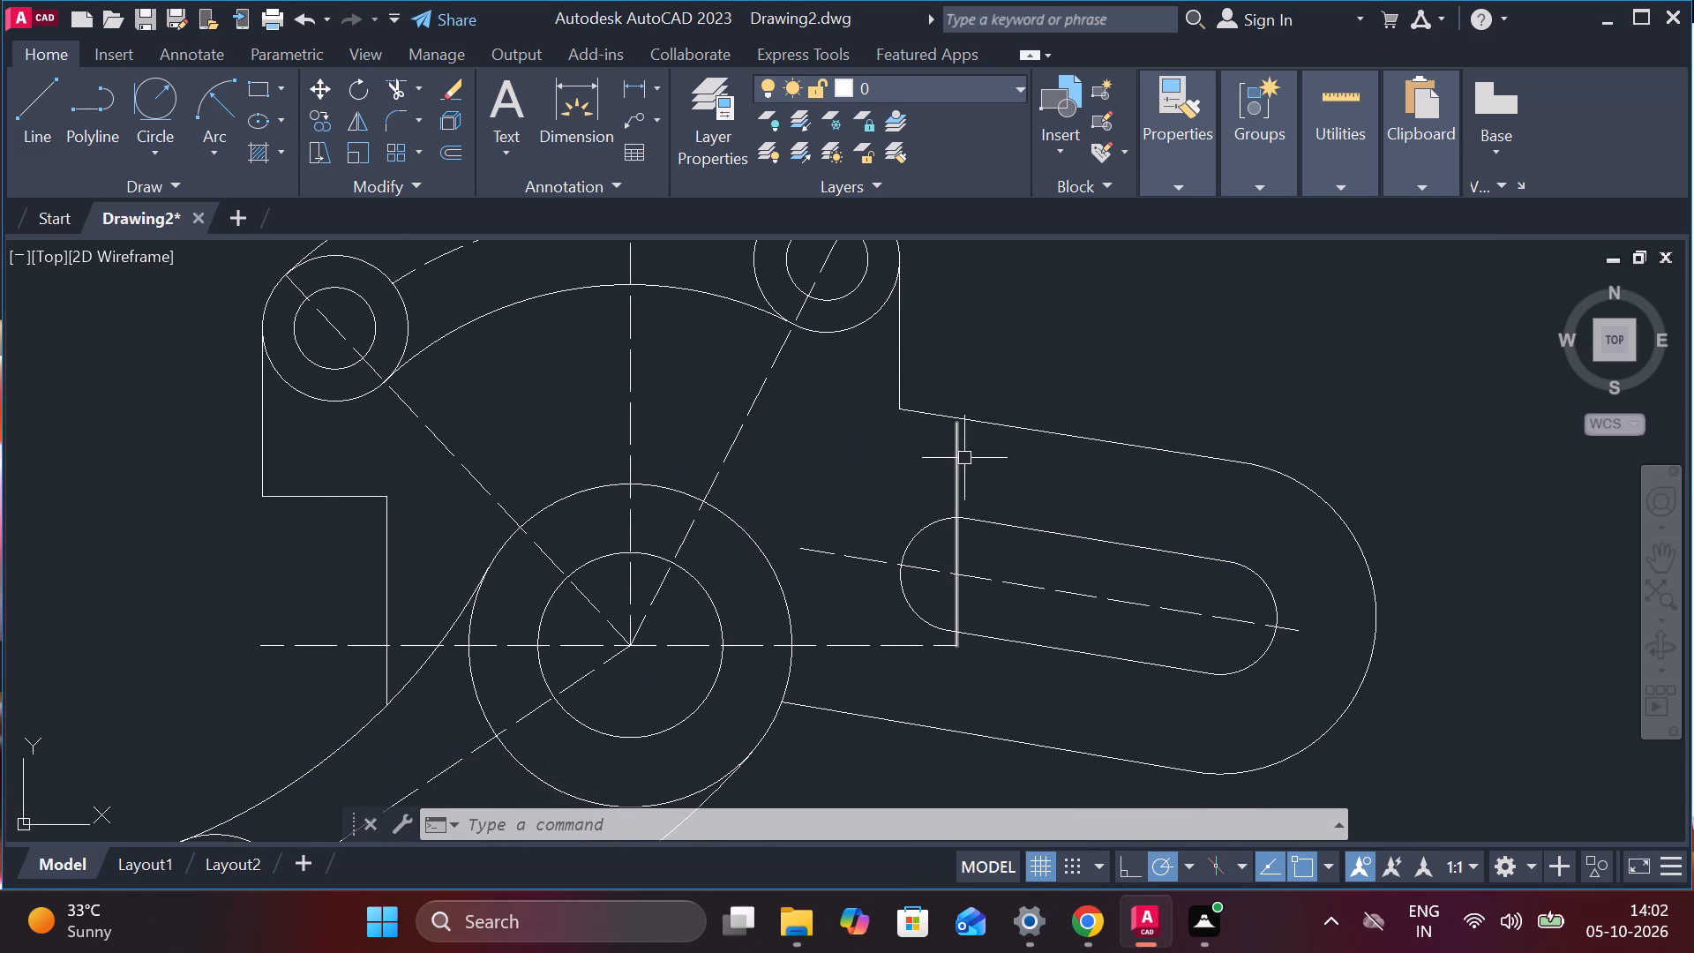
left_click(958, 495)
key("e")
key("Return")
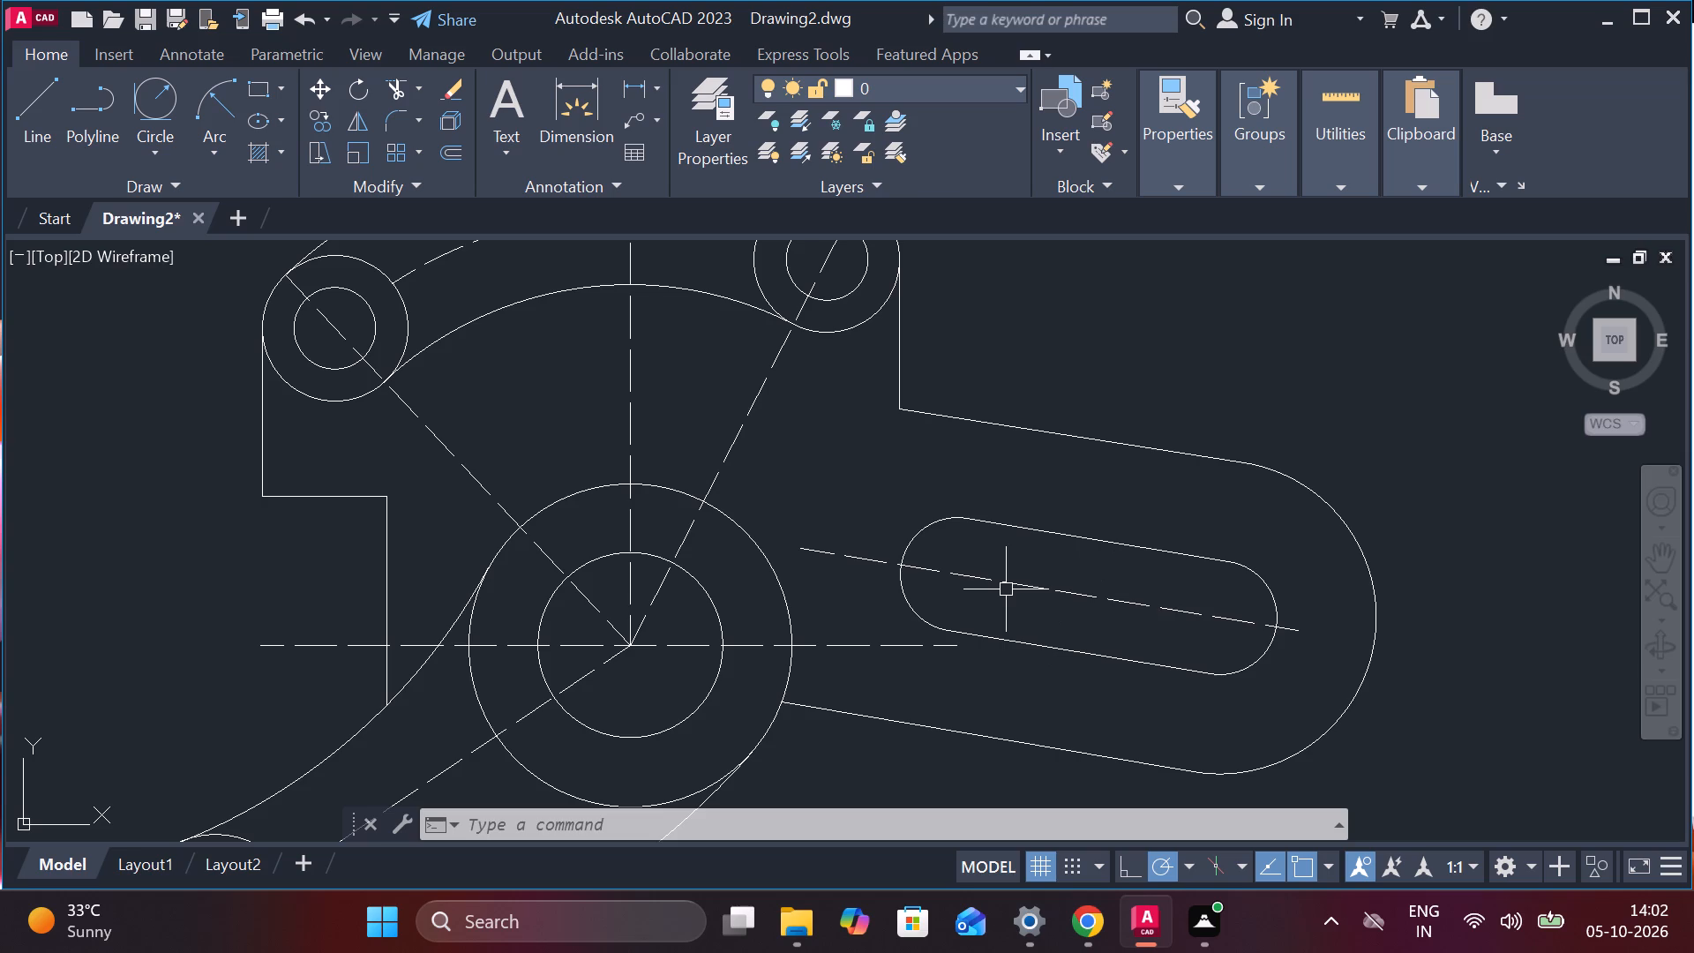
Stretch the left end of the horizontal centreline outward by about 42, past the stepped outline.
scroll(989, 468, "down", 1)
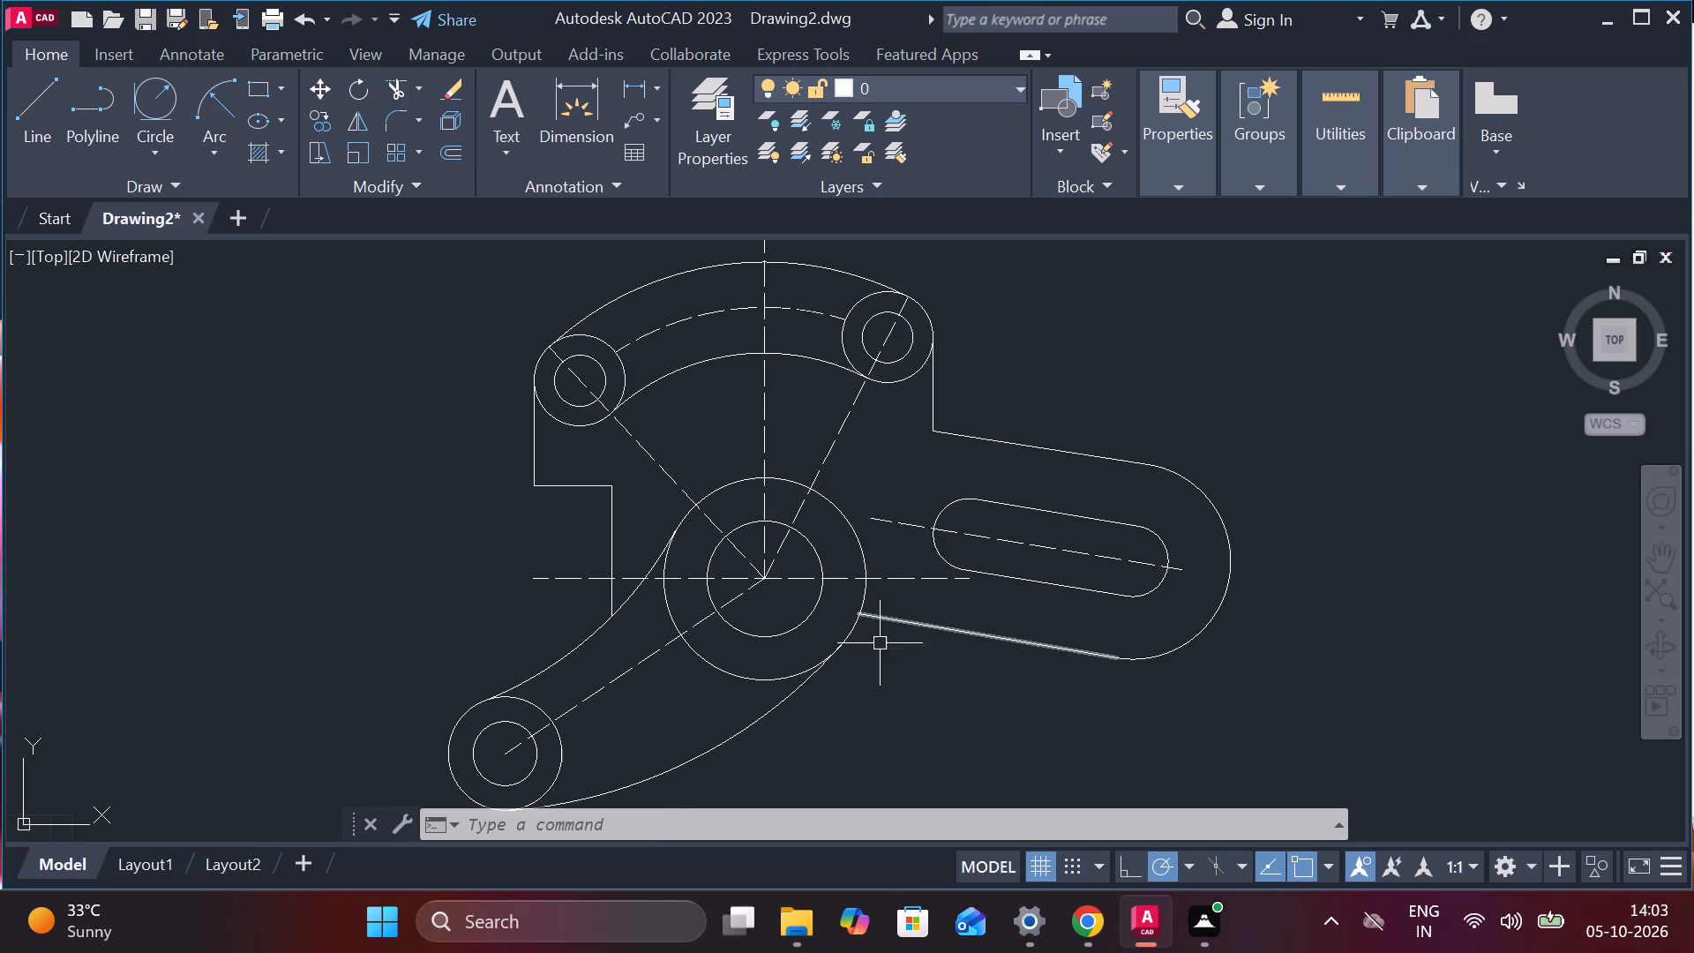
scroll(523, 632, "up", 2)
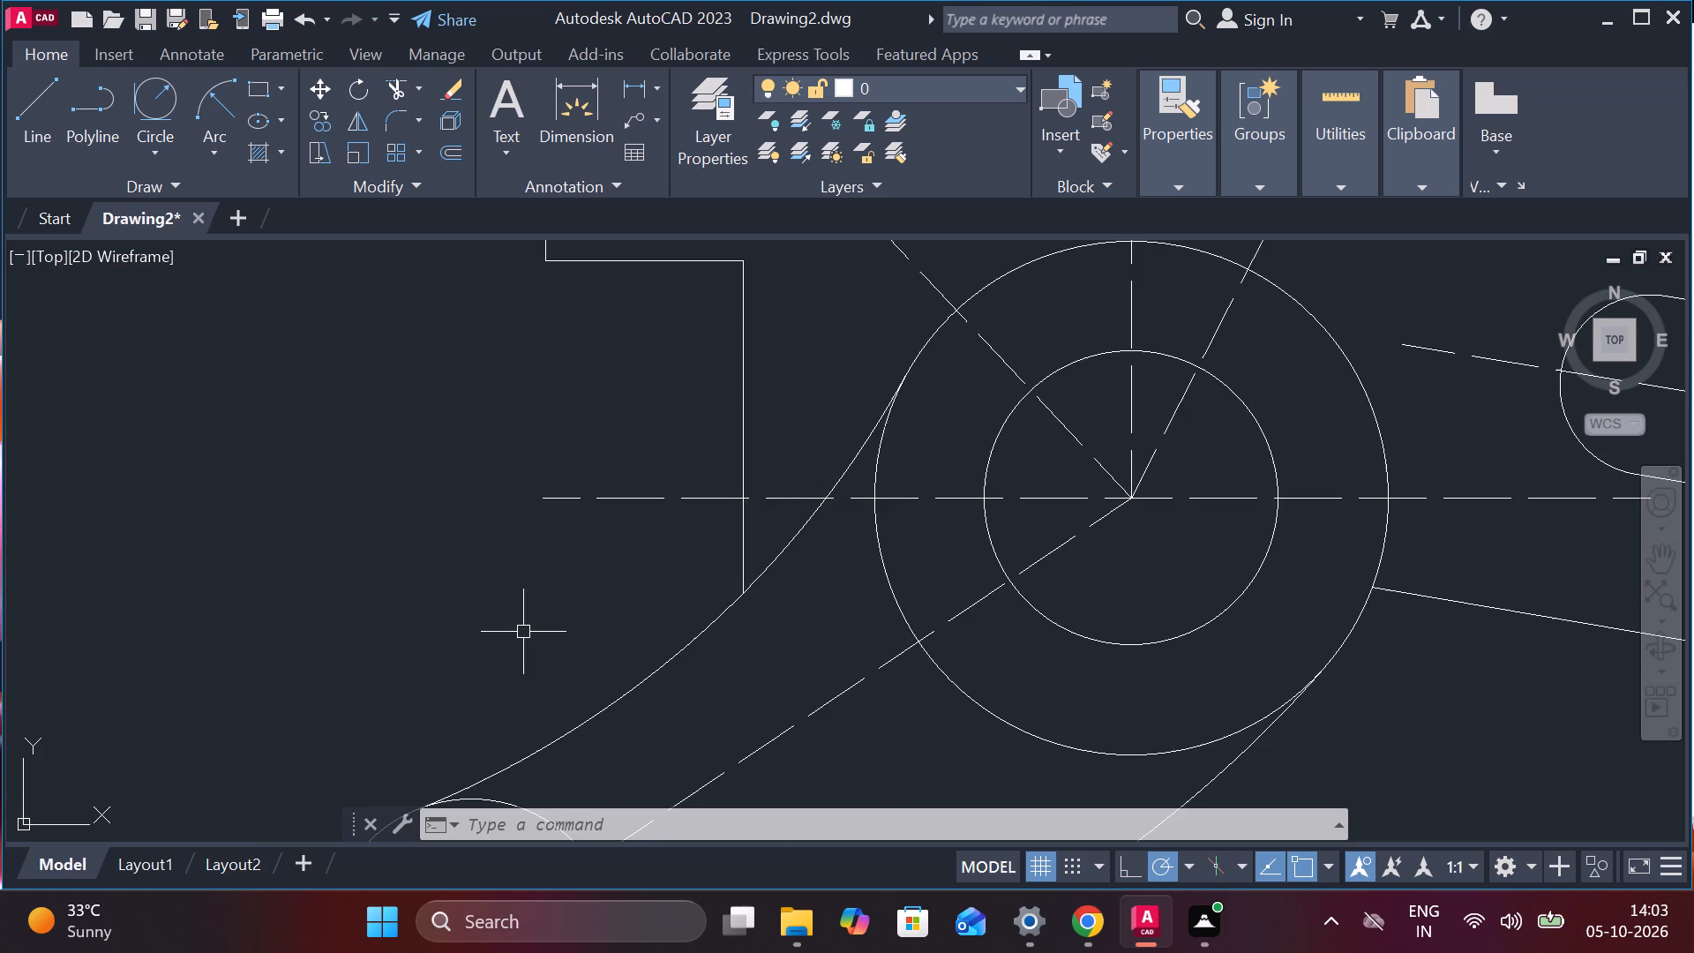
scroll(470, 520, "down", 4)
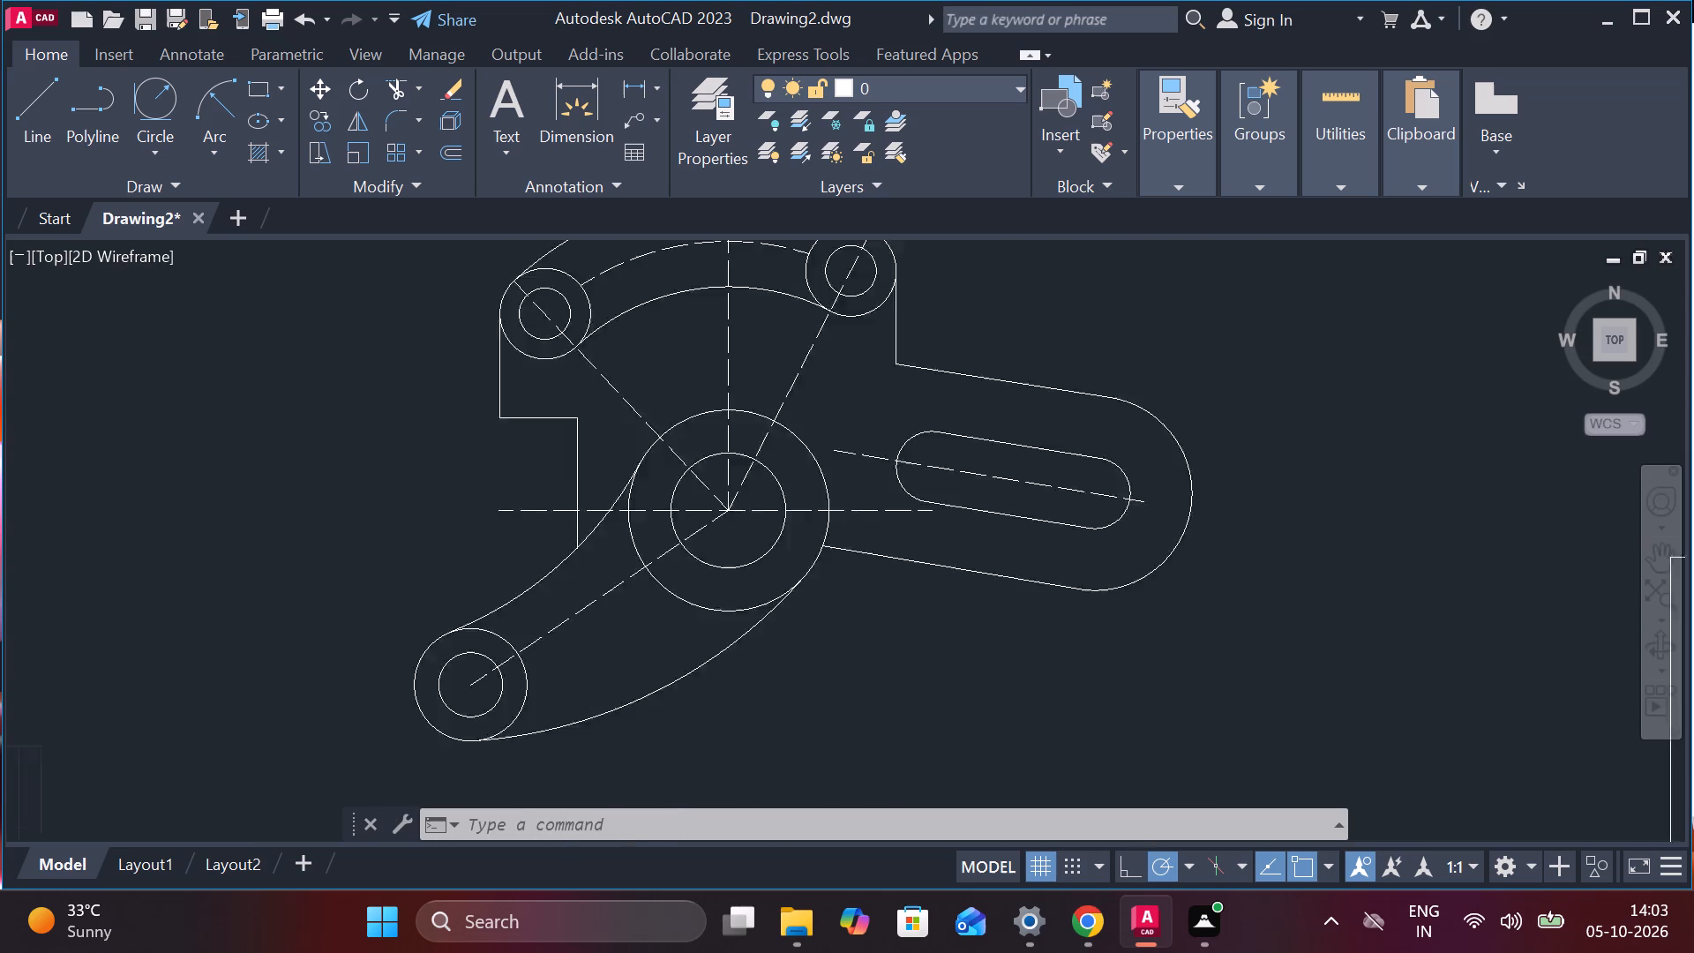
scroll(448, 513, "up", 2)
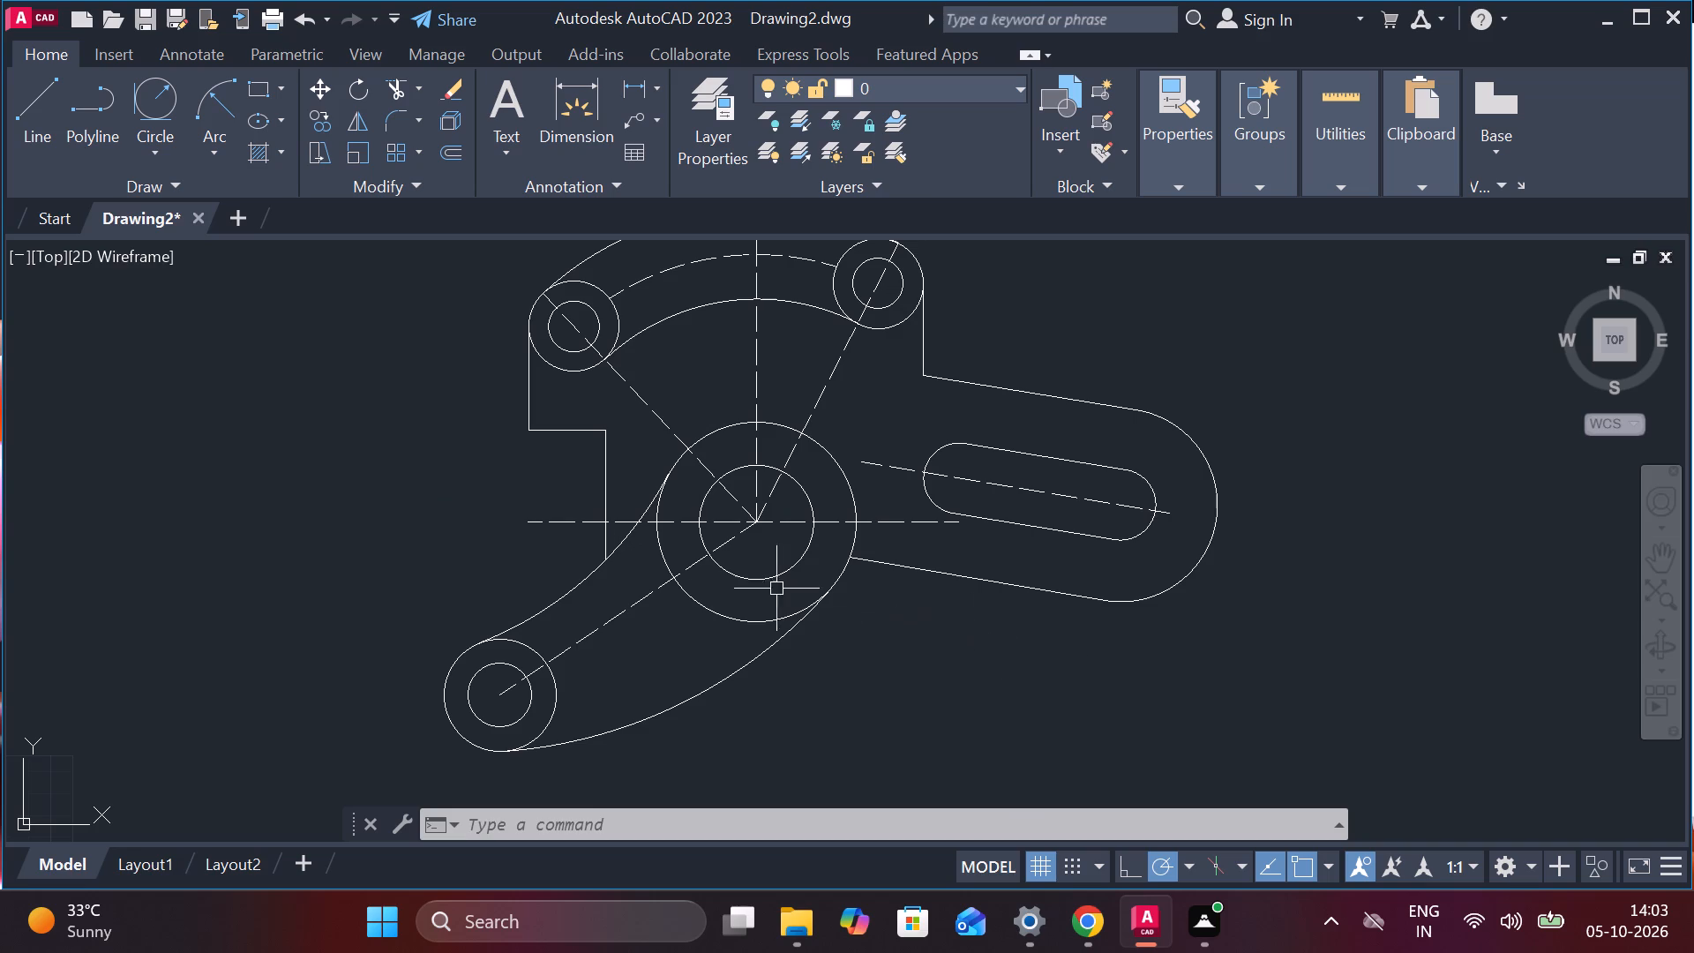
scroll(454, 497, "up", 1)
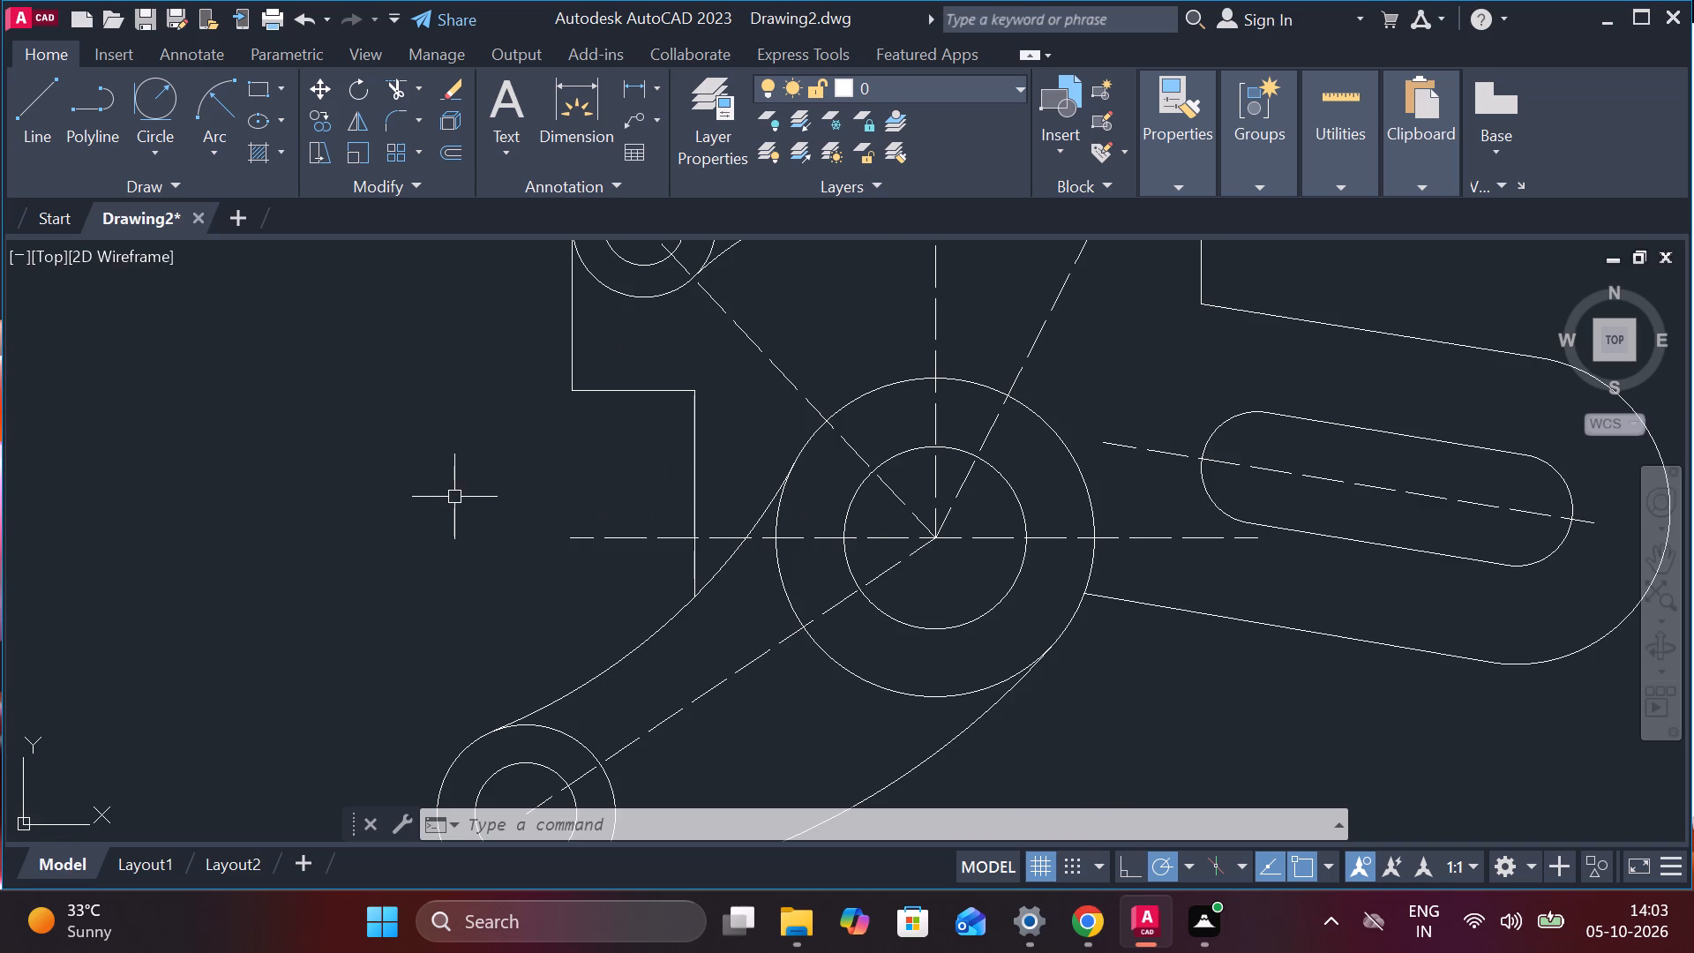
left_click(620, 539)
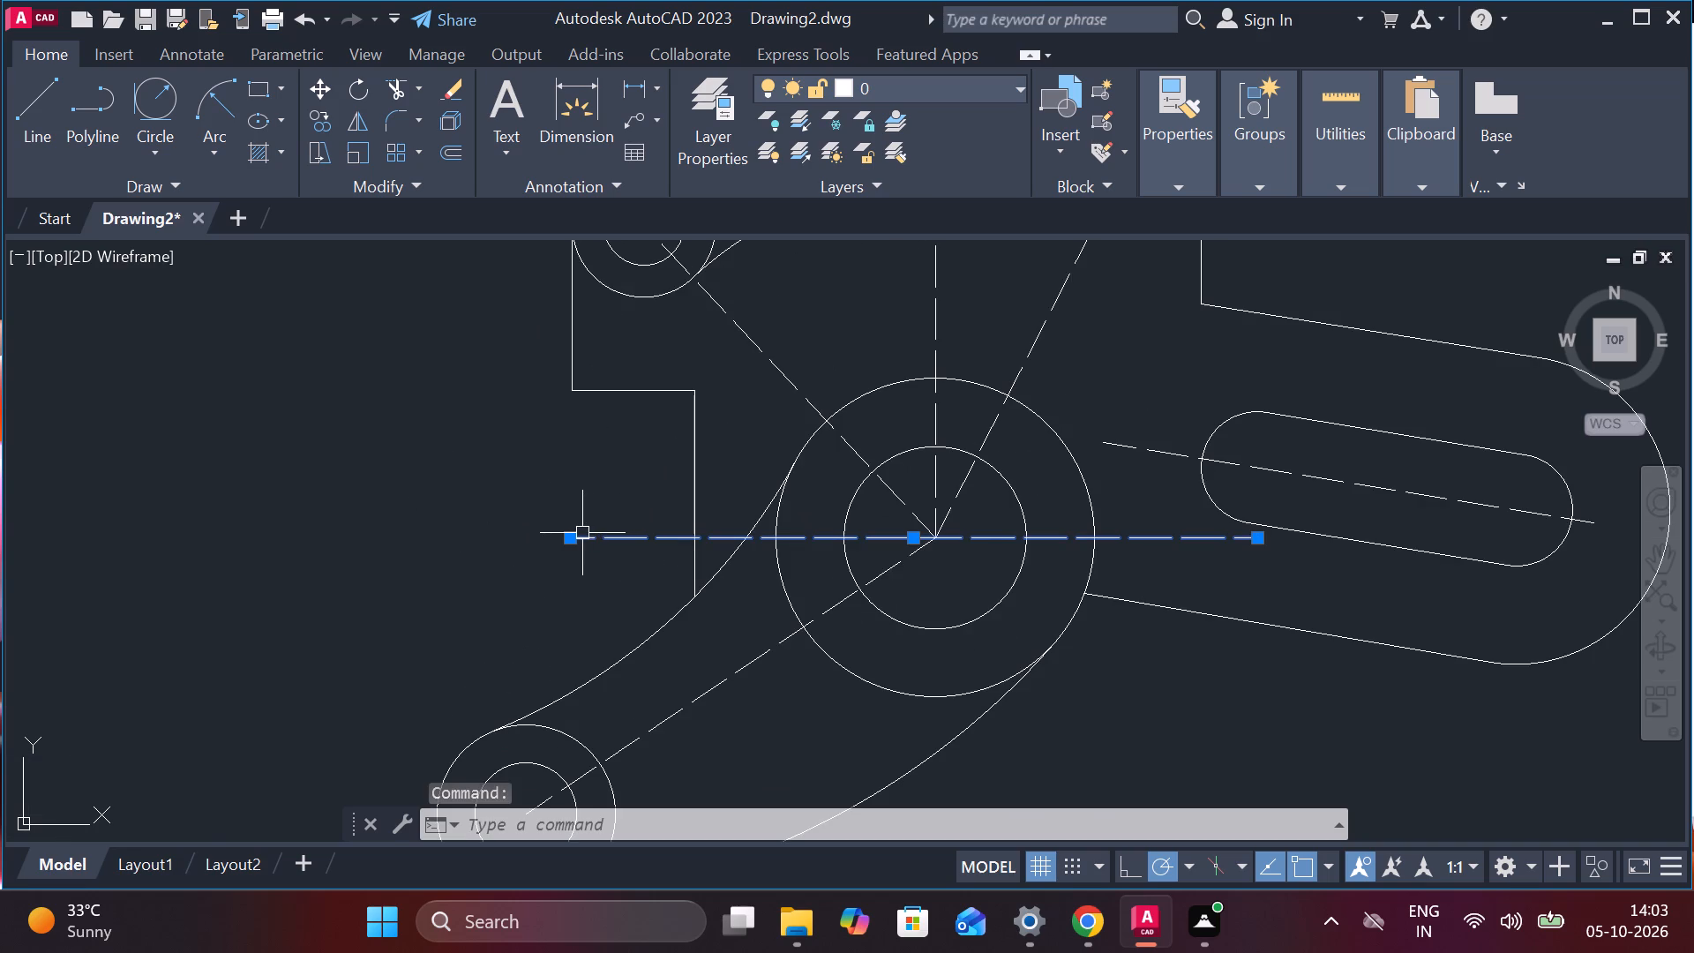
left_click(573, 539)
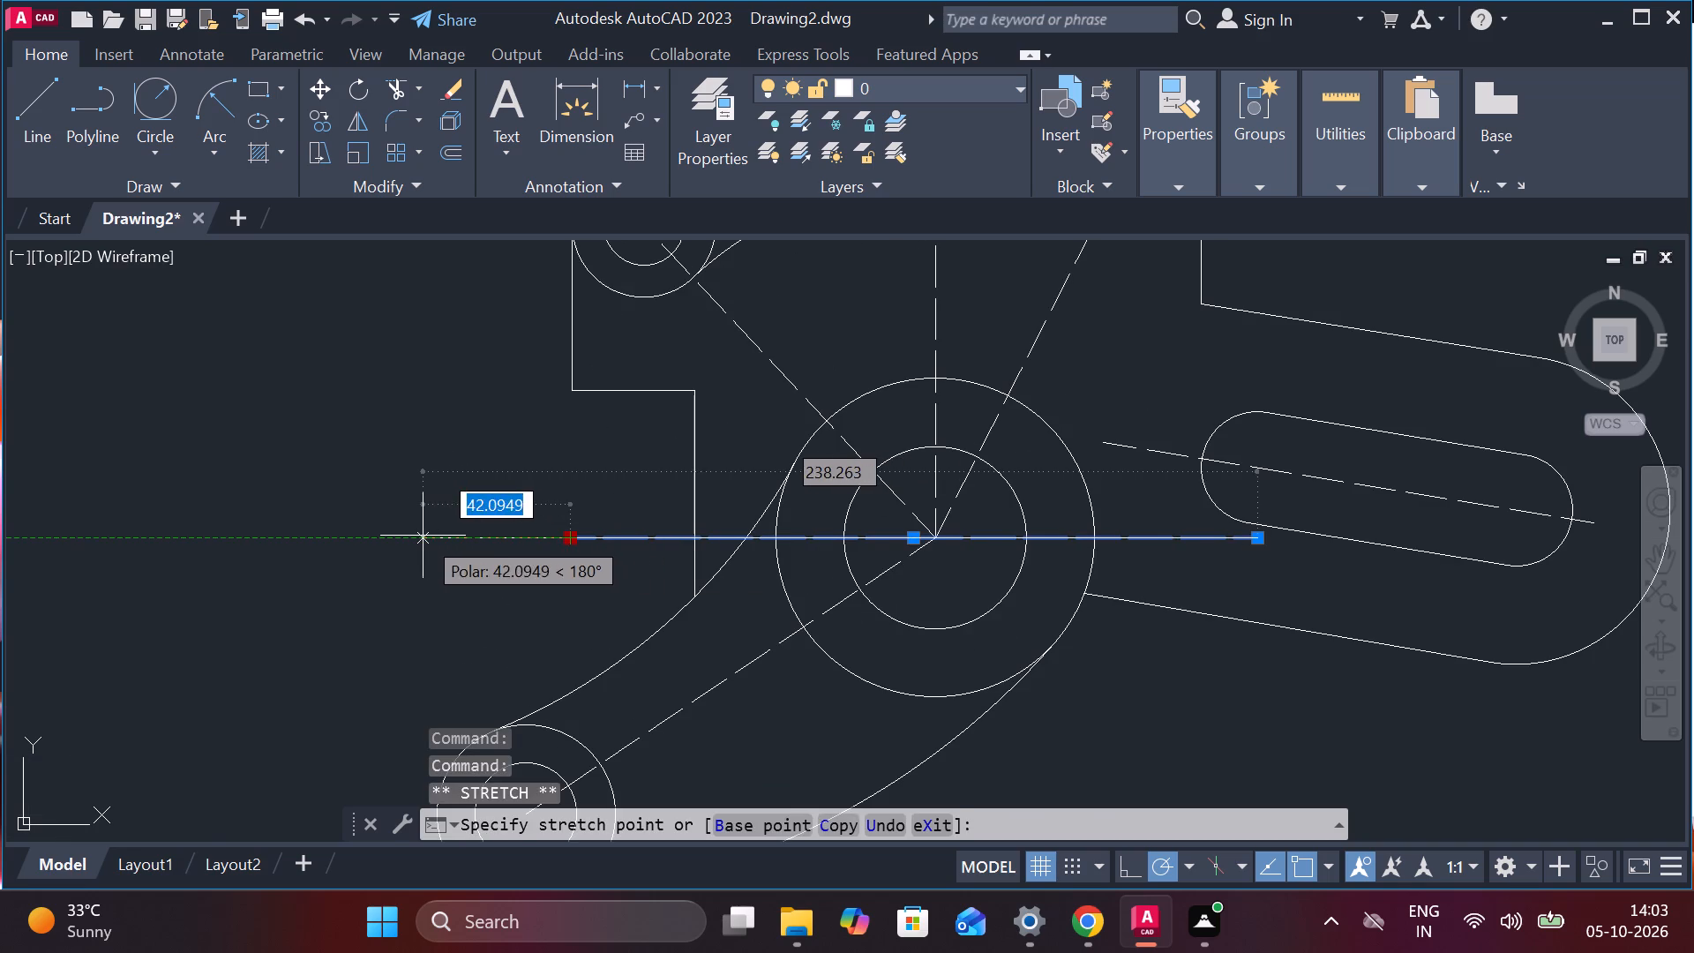
left_click(423, 536)
key("Escape")
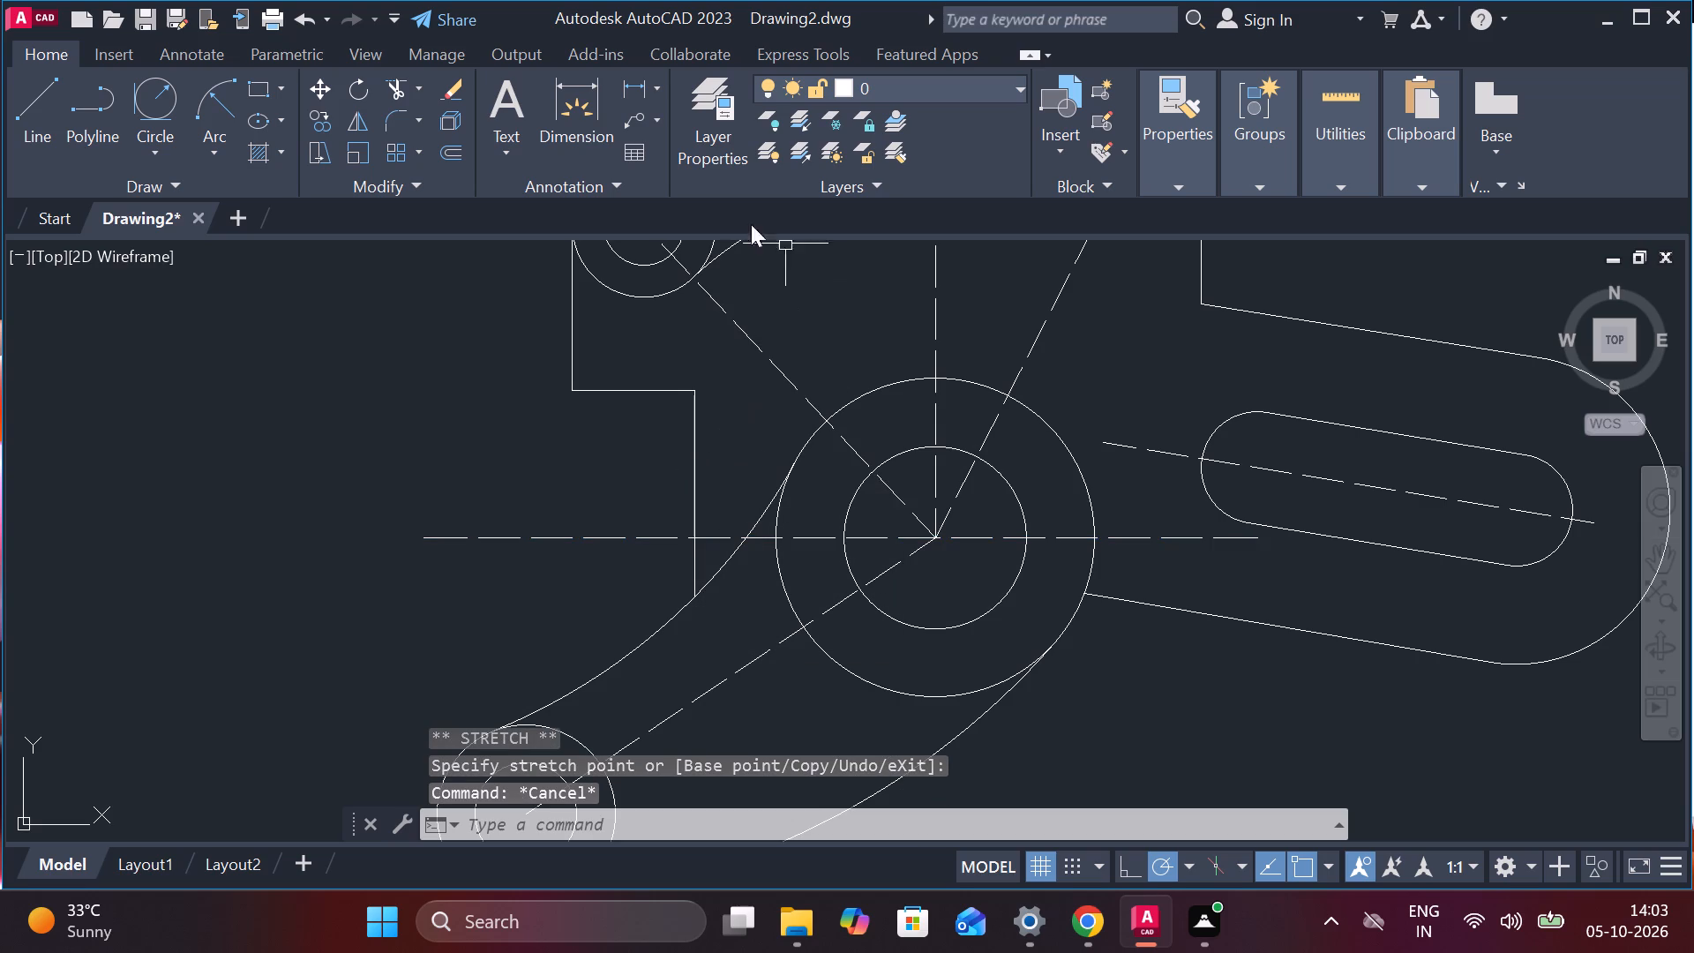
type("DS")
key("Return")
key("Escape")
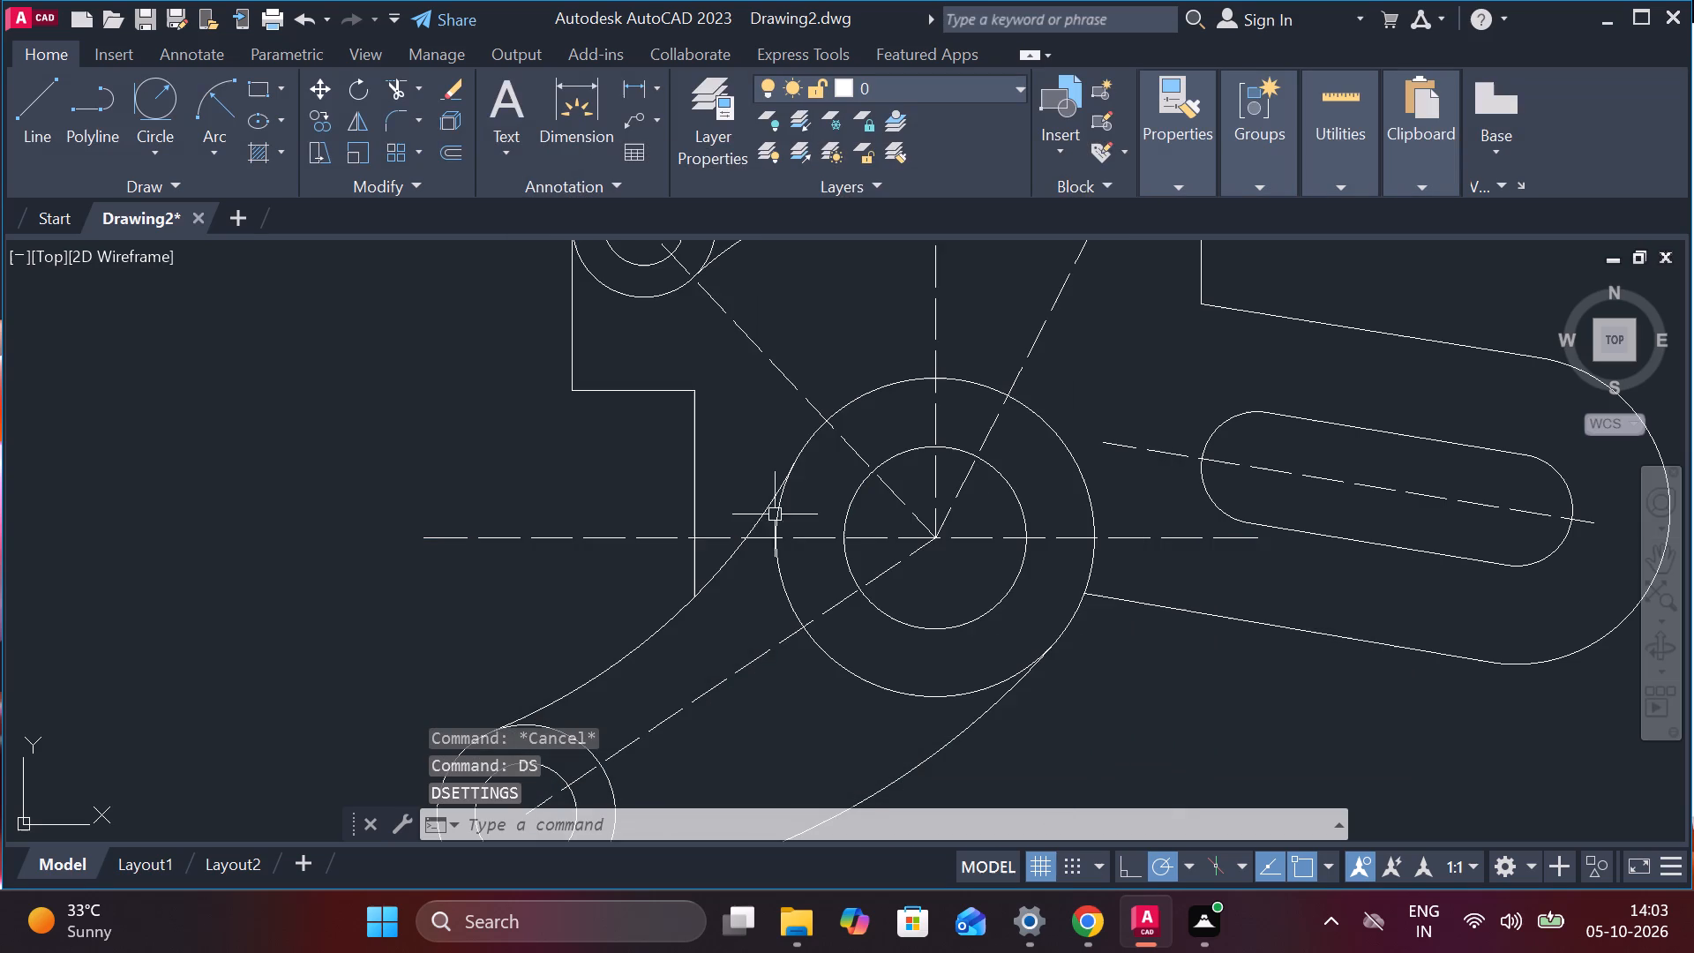
Modify the ISO-25 dimension style to use 0.0 linear precision and an arrow size of 3.
key("d")
key("Return")
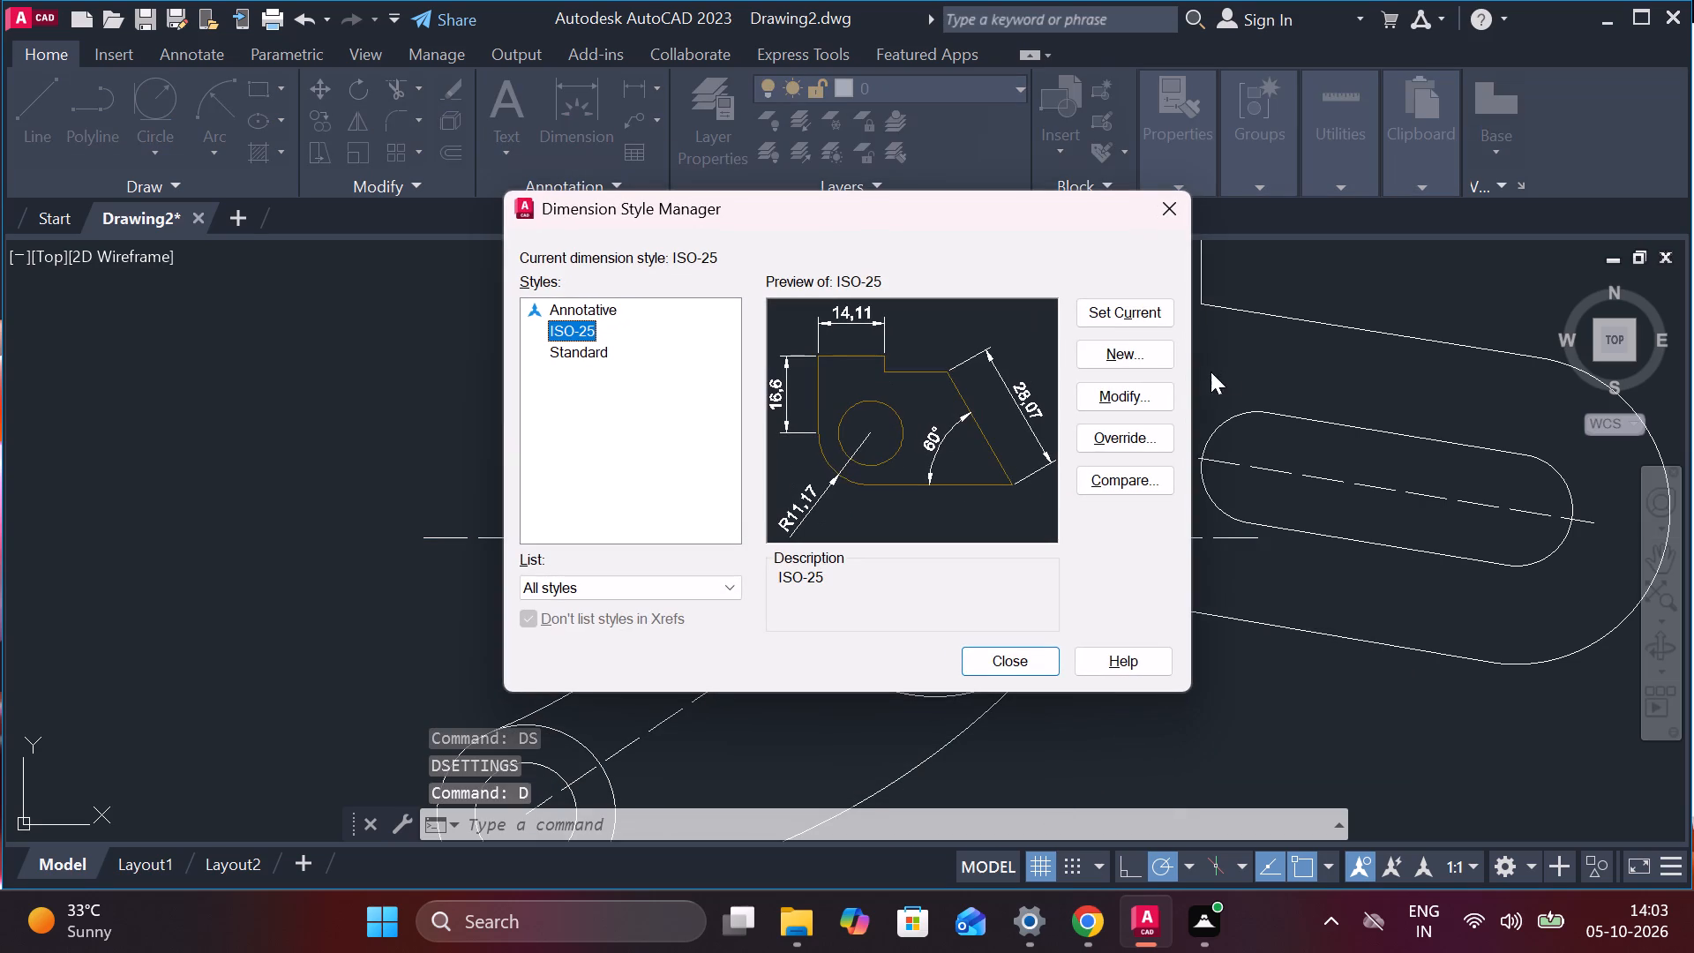
left_click(1123, 390)
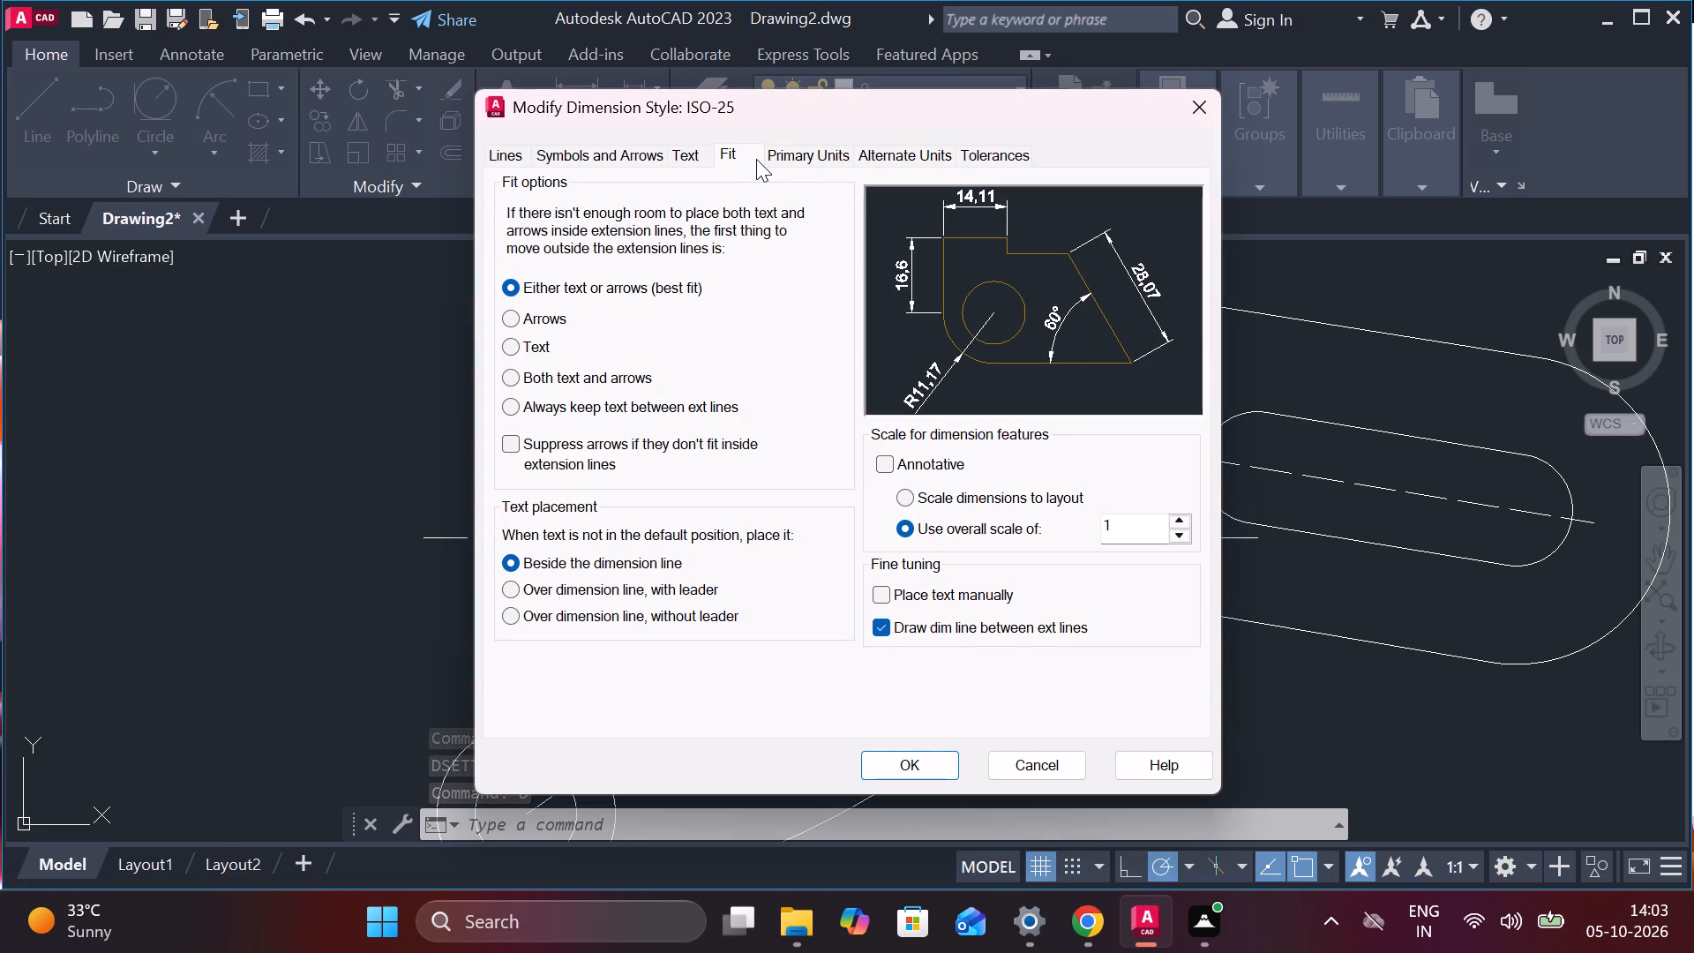
left_click(781, 150)
left_click(722, 244)
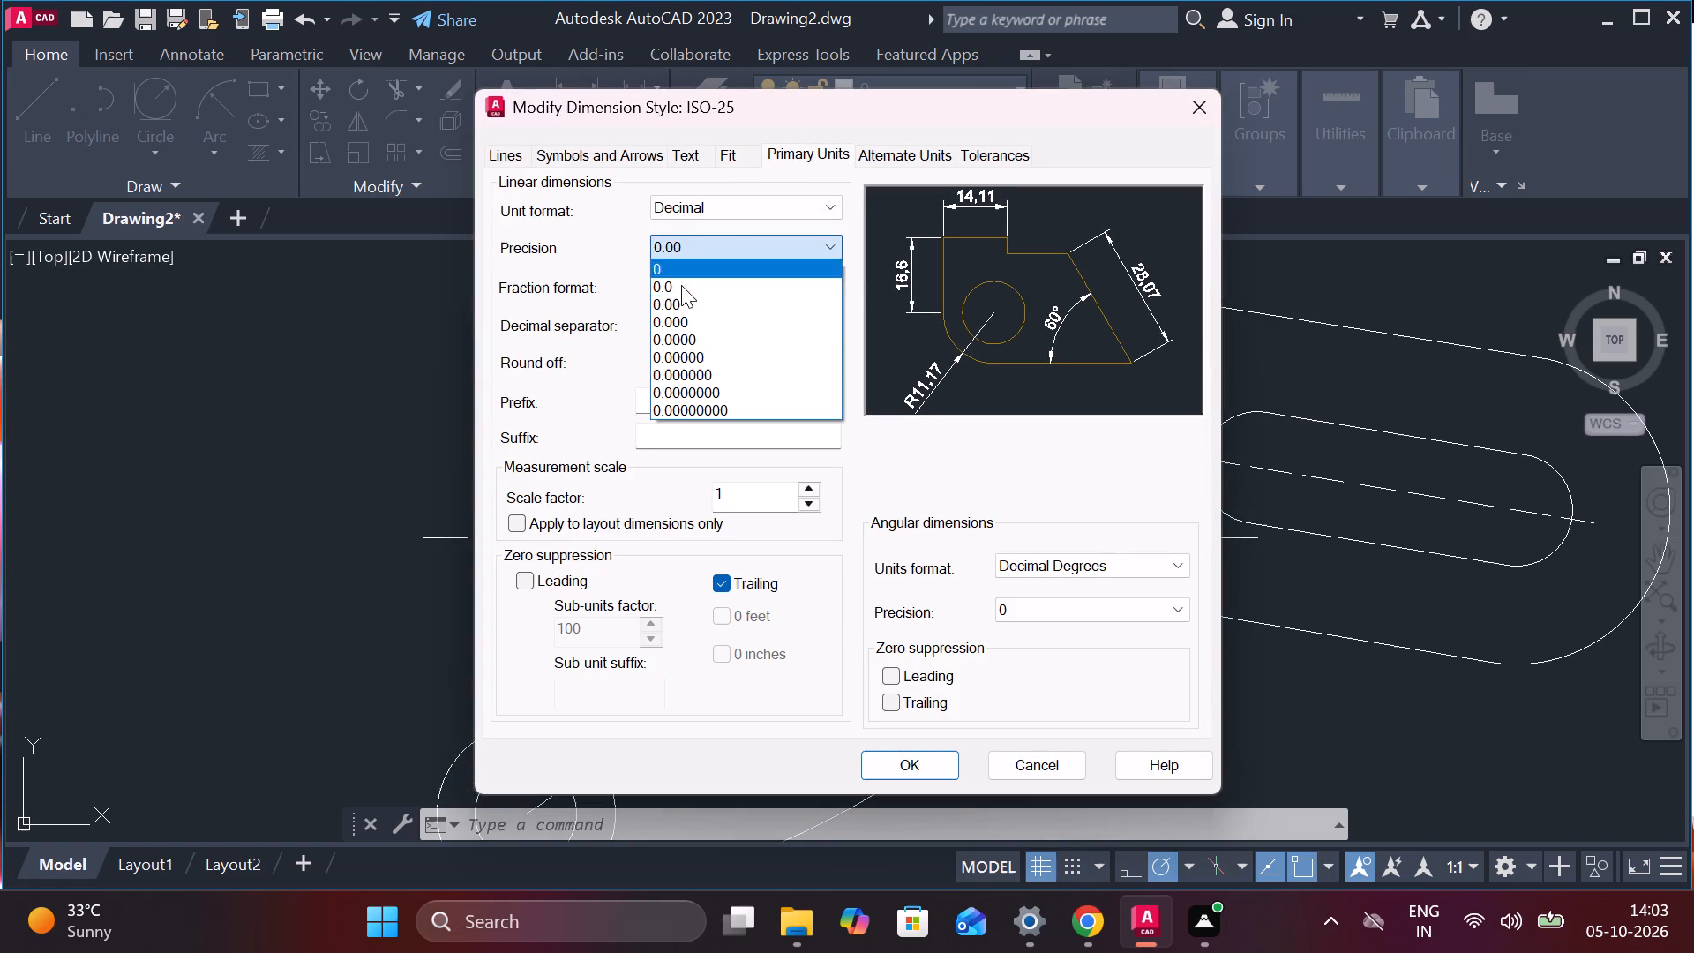
left_click(681, 287)
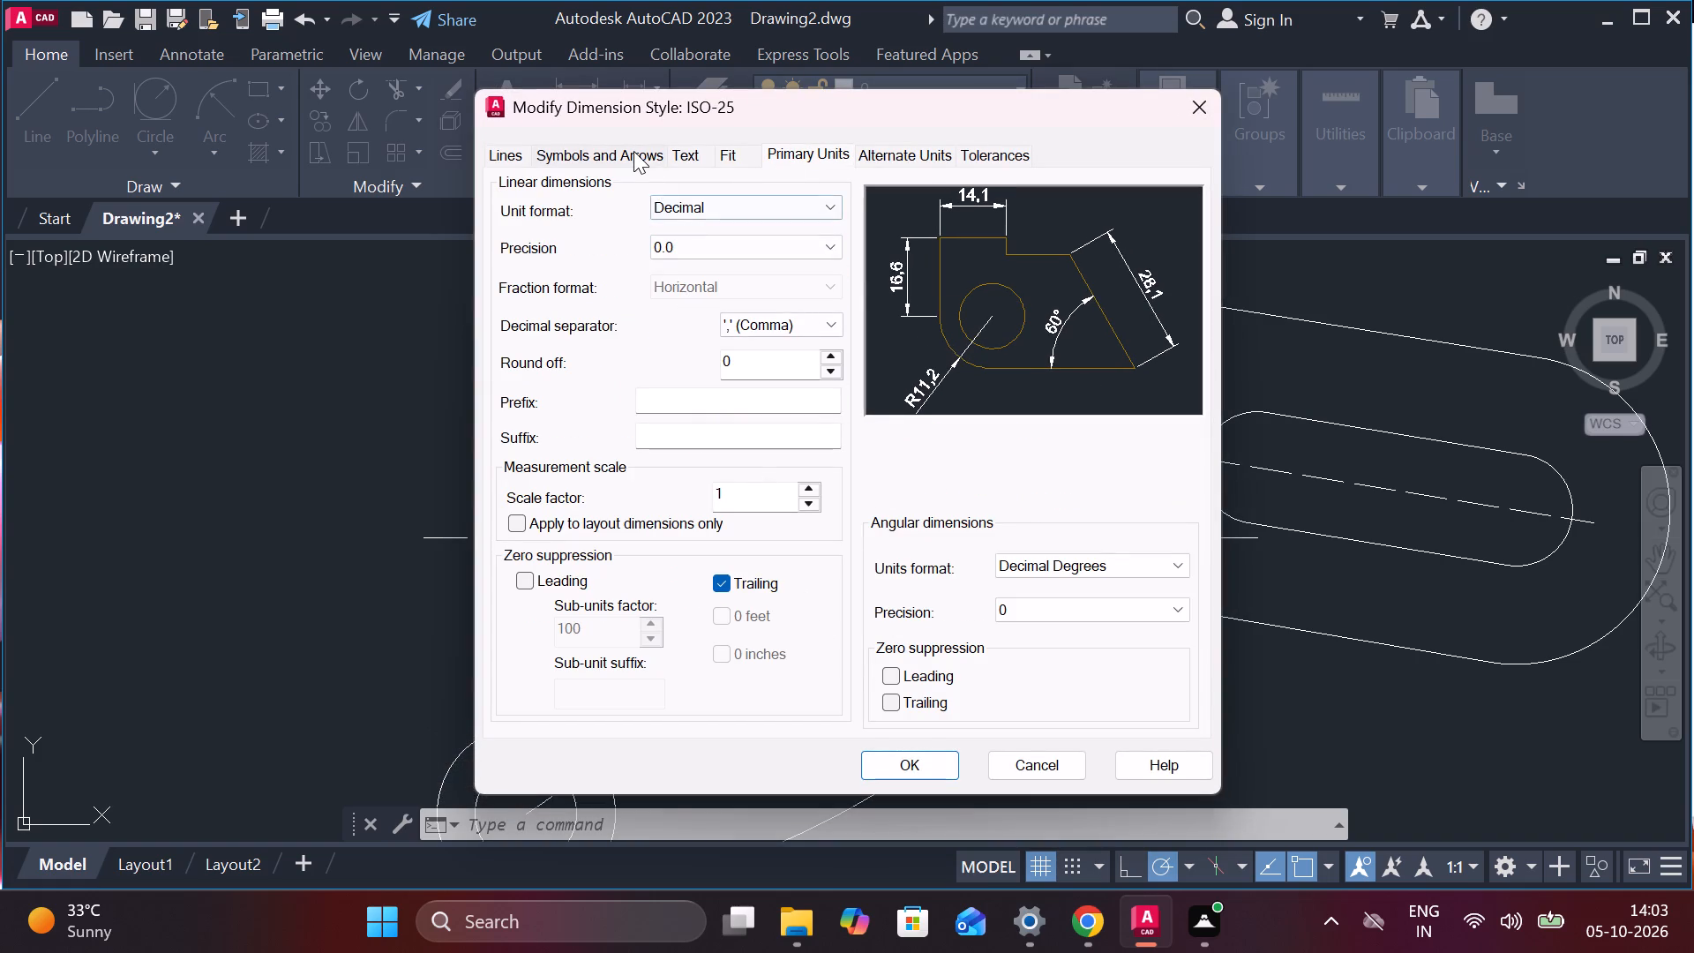
left_click(633, 151)
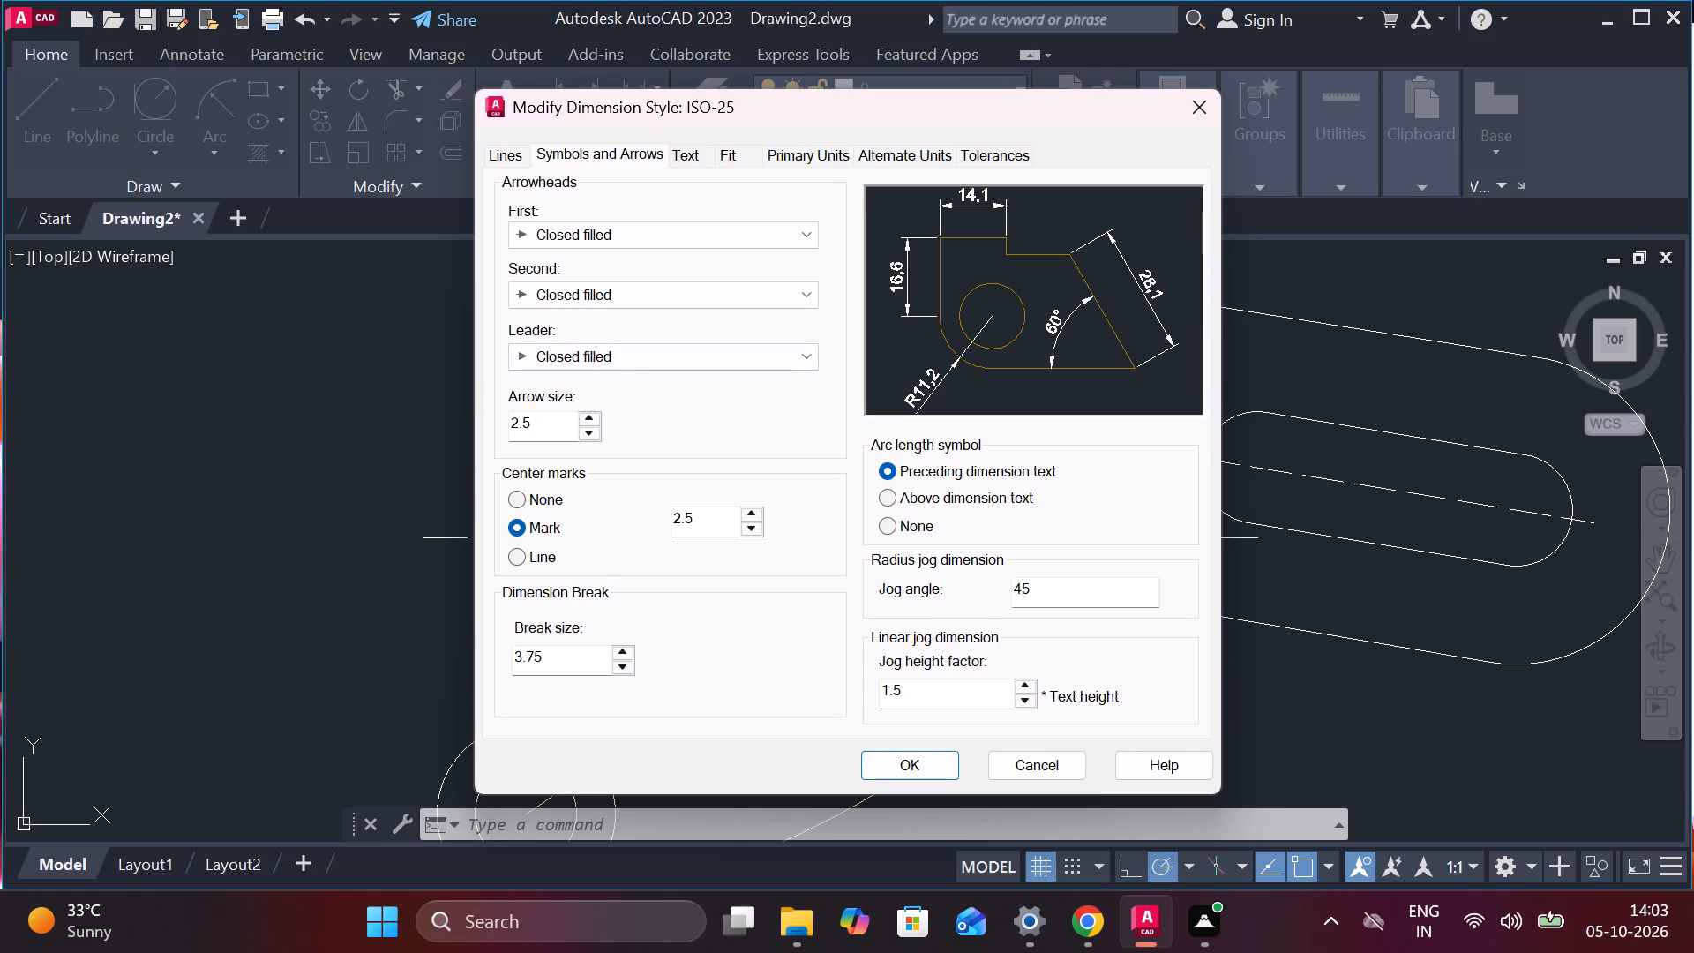
left_click_drag(551, 424, 497, 424)
key("3")
Set the ISO-25 dimension text height to 4 with ISO standard alignment and make the style current.
left_click(686, 147)
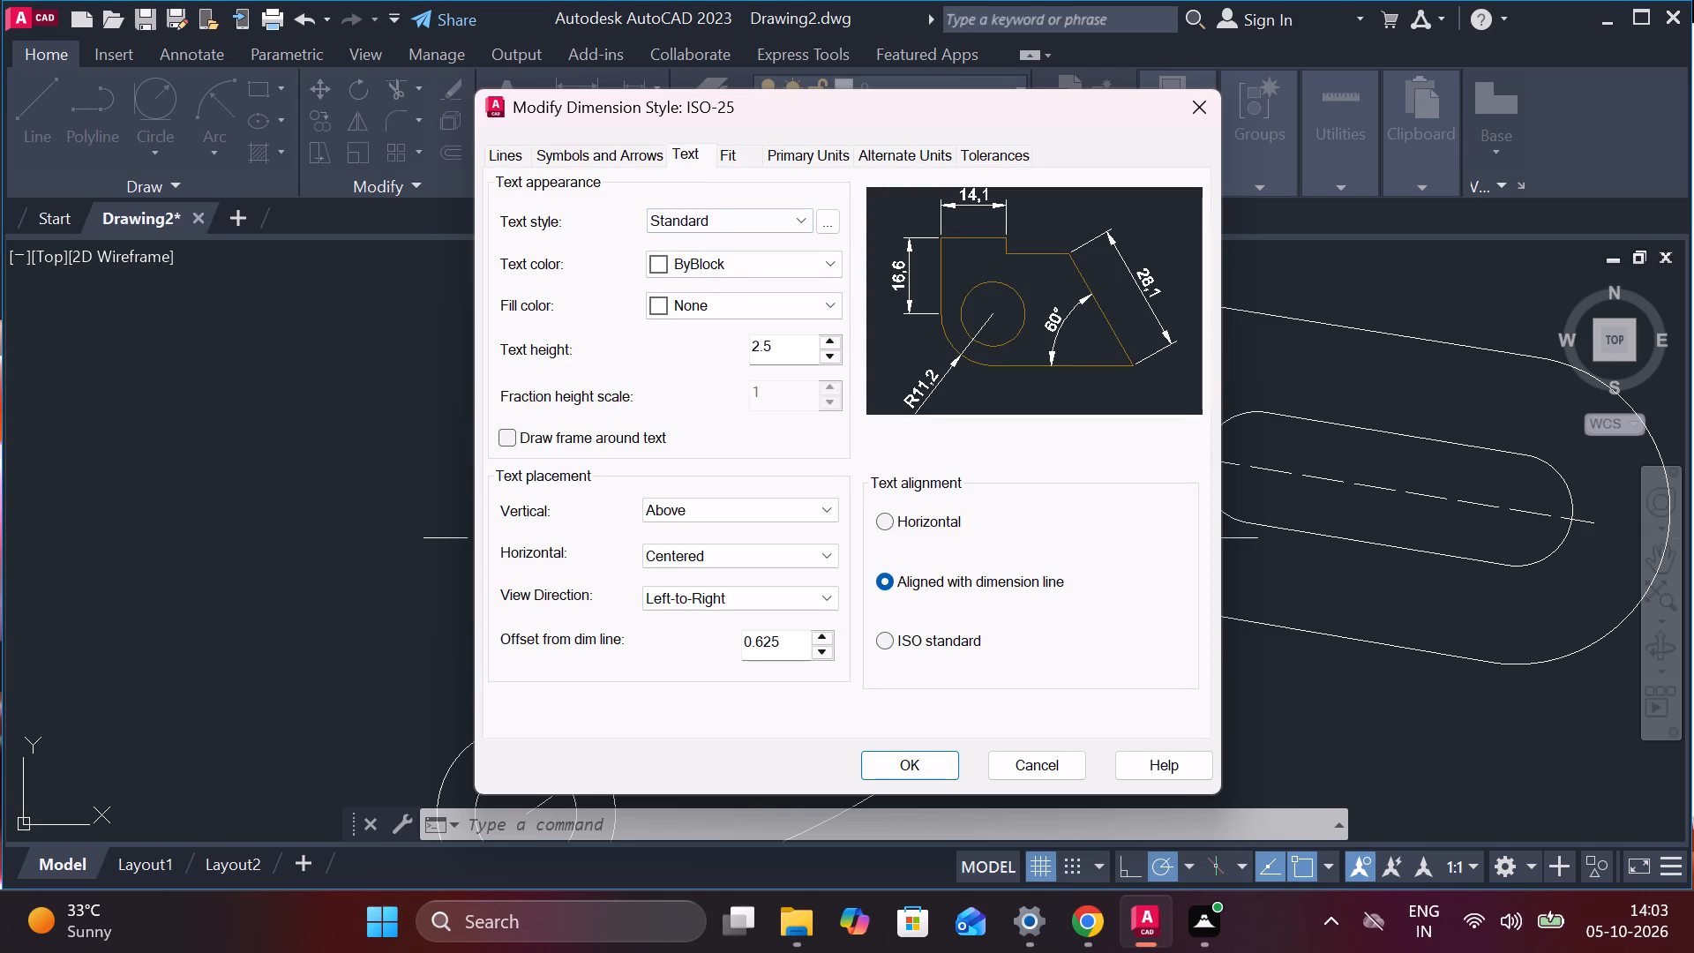
left_click_drag(794, 344, 716, 346)
key("4")
left_click(887, 647)
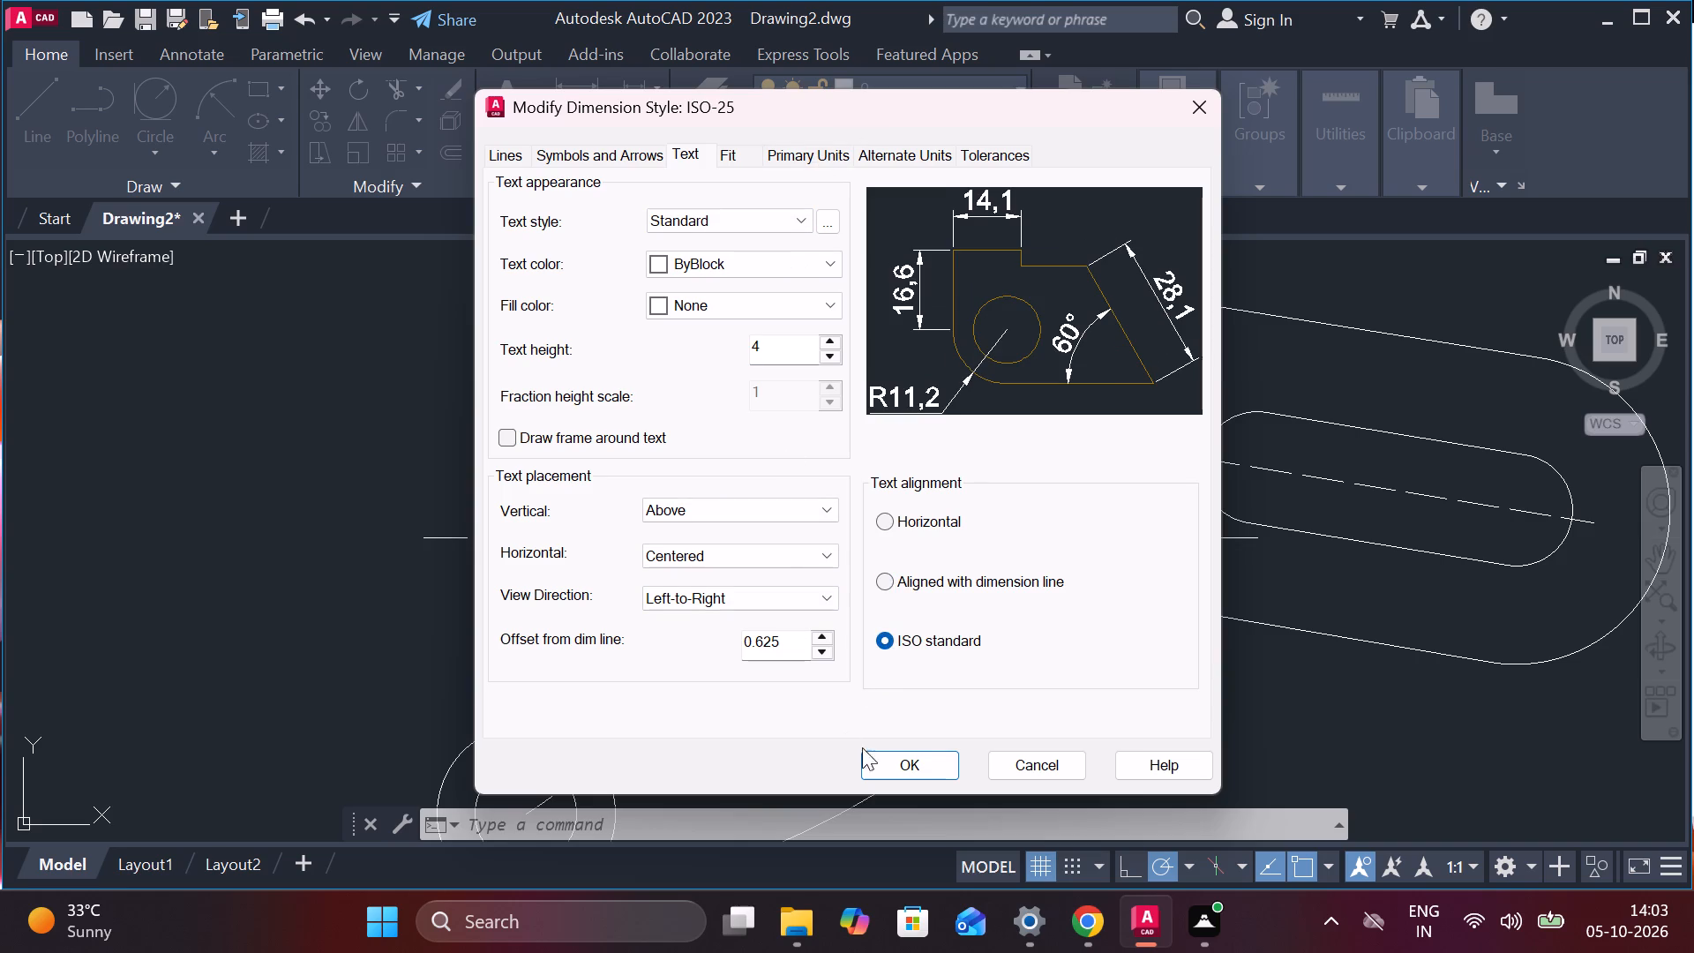
left_click(881, 761)
left_click(1120, 312)
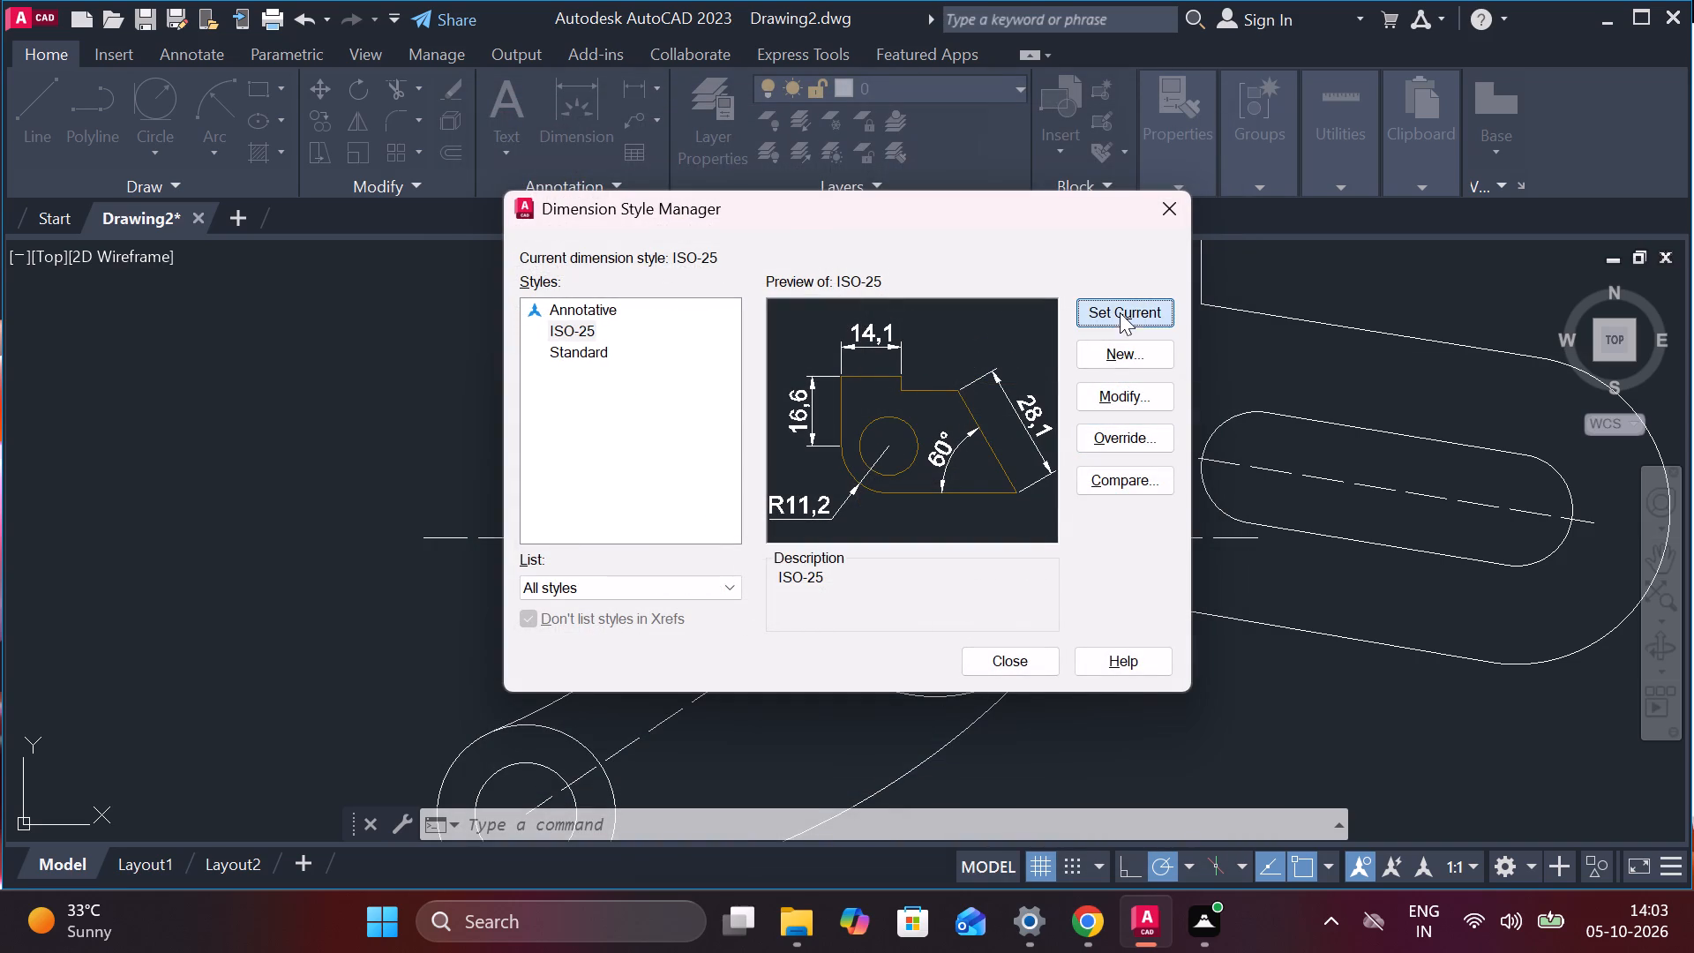
left_click(1026, 665)
Add a vertical linear dimension from the stepped outline's outer corner down to the horizontal centreline.
scroll(943, 481, "down", 1)
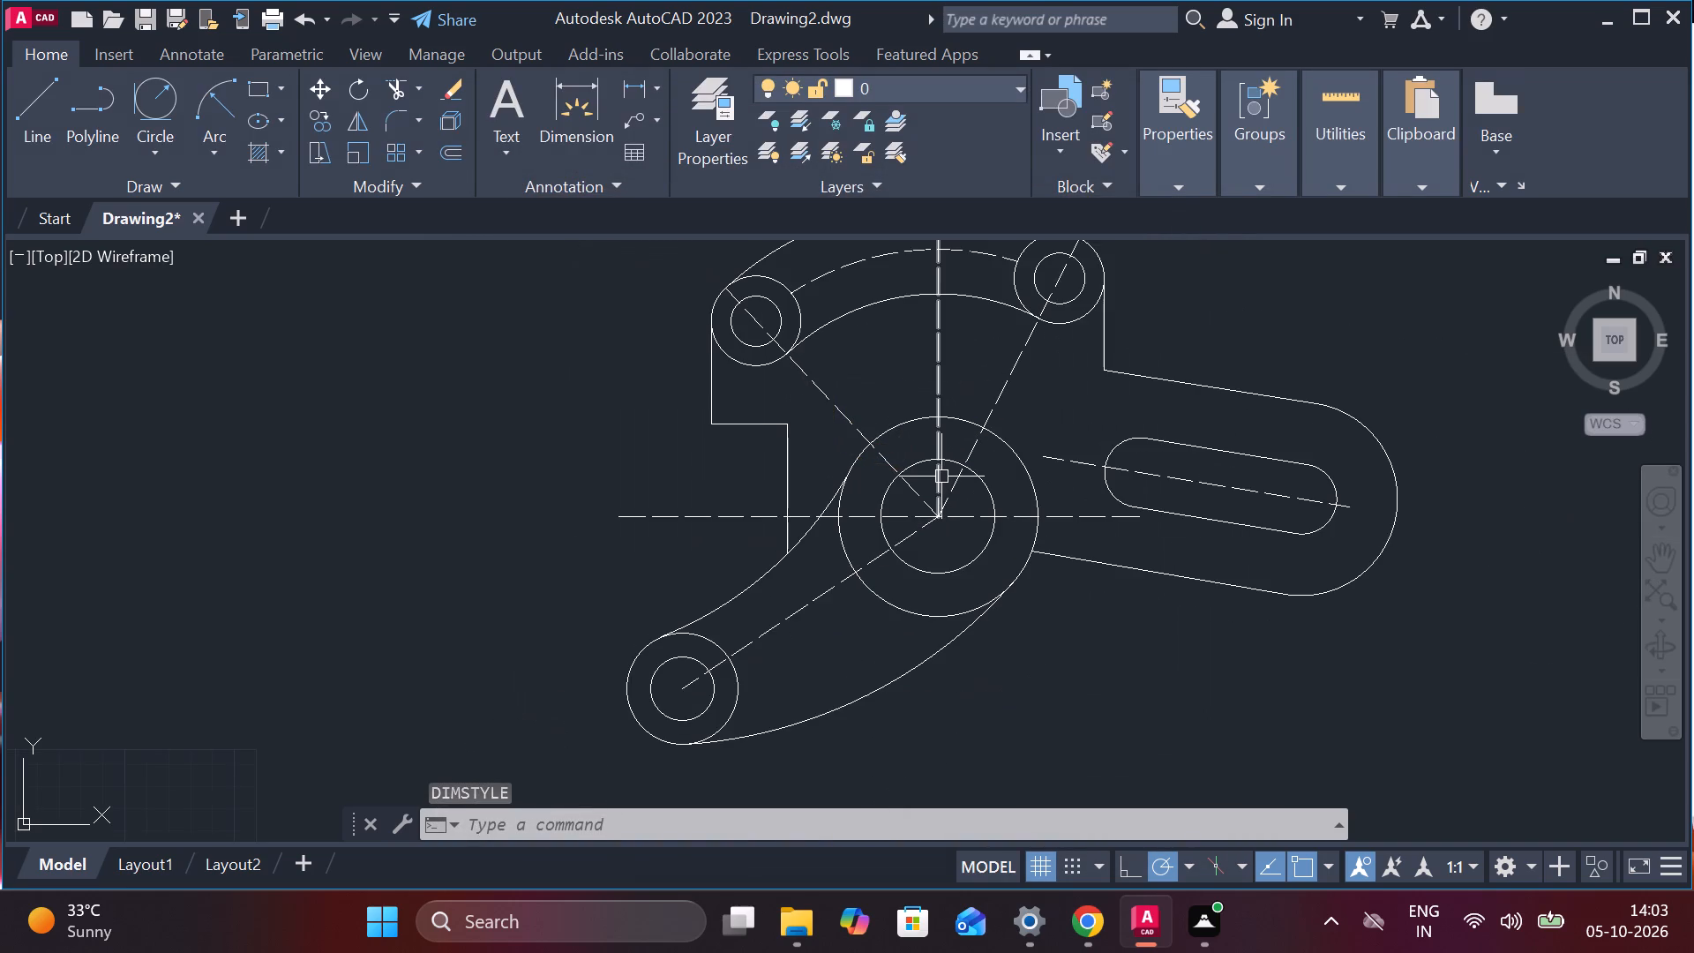
left_click(622, 78)
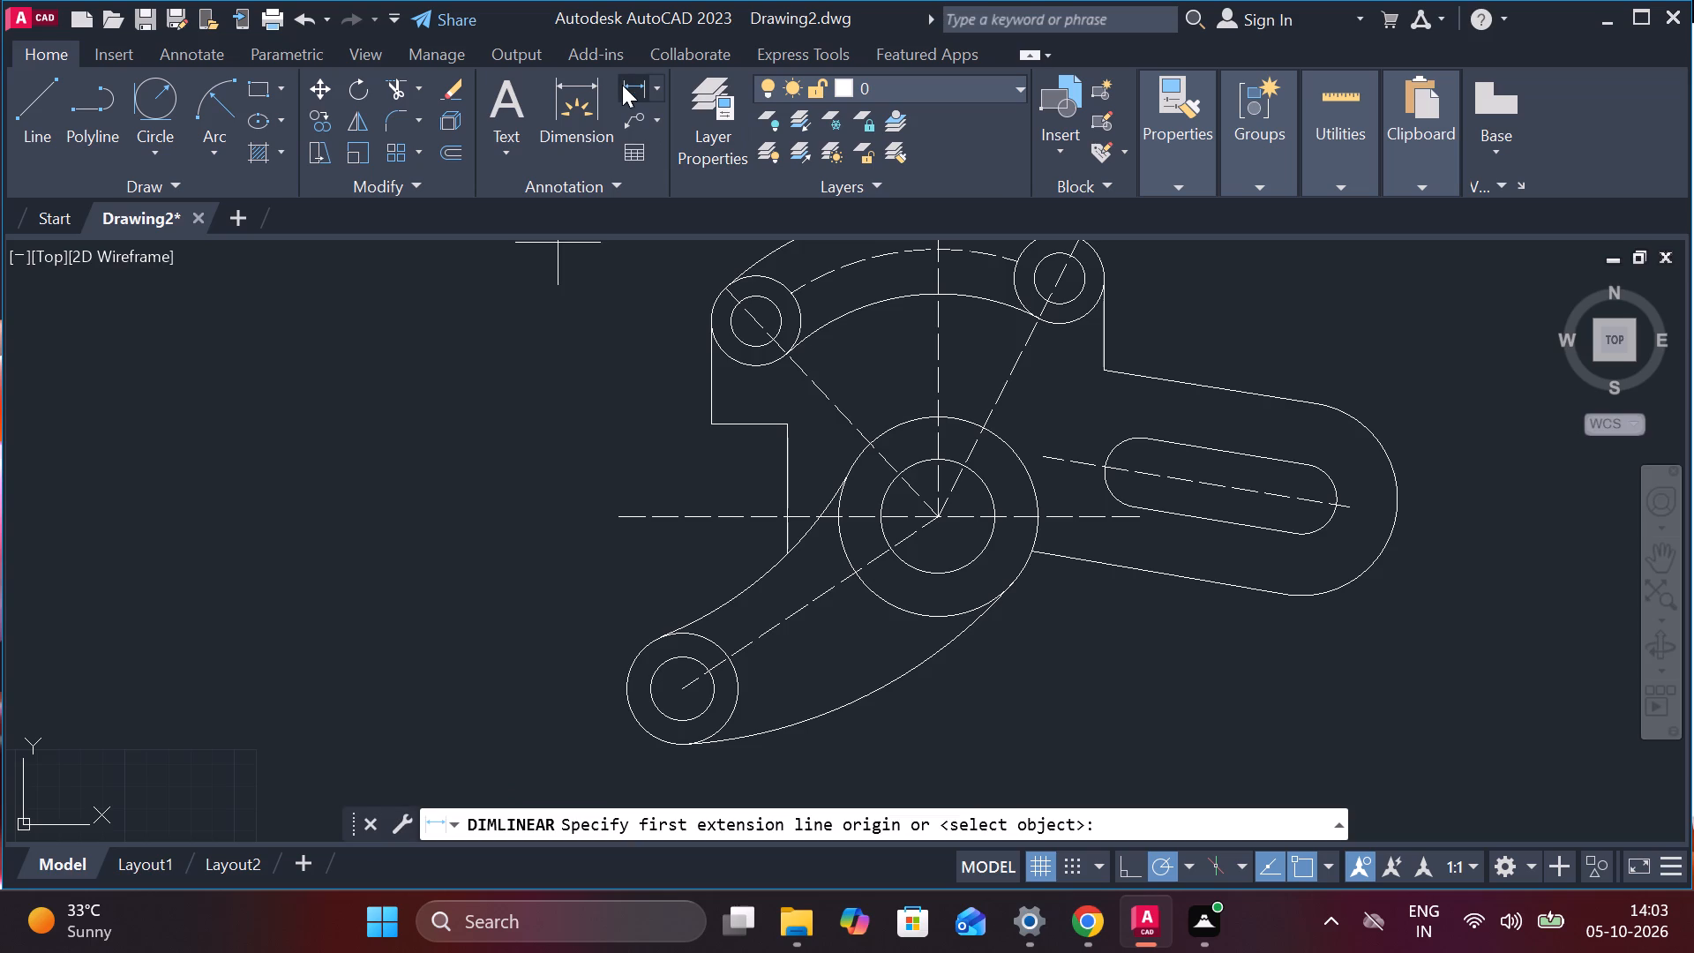
scroll(680, 452, "up", 1)
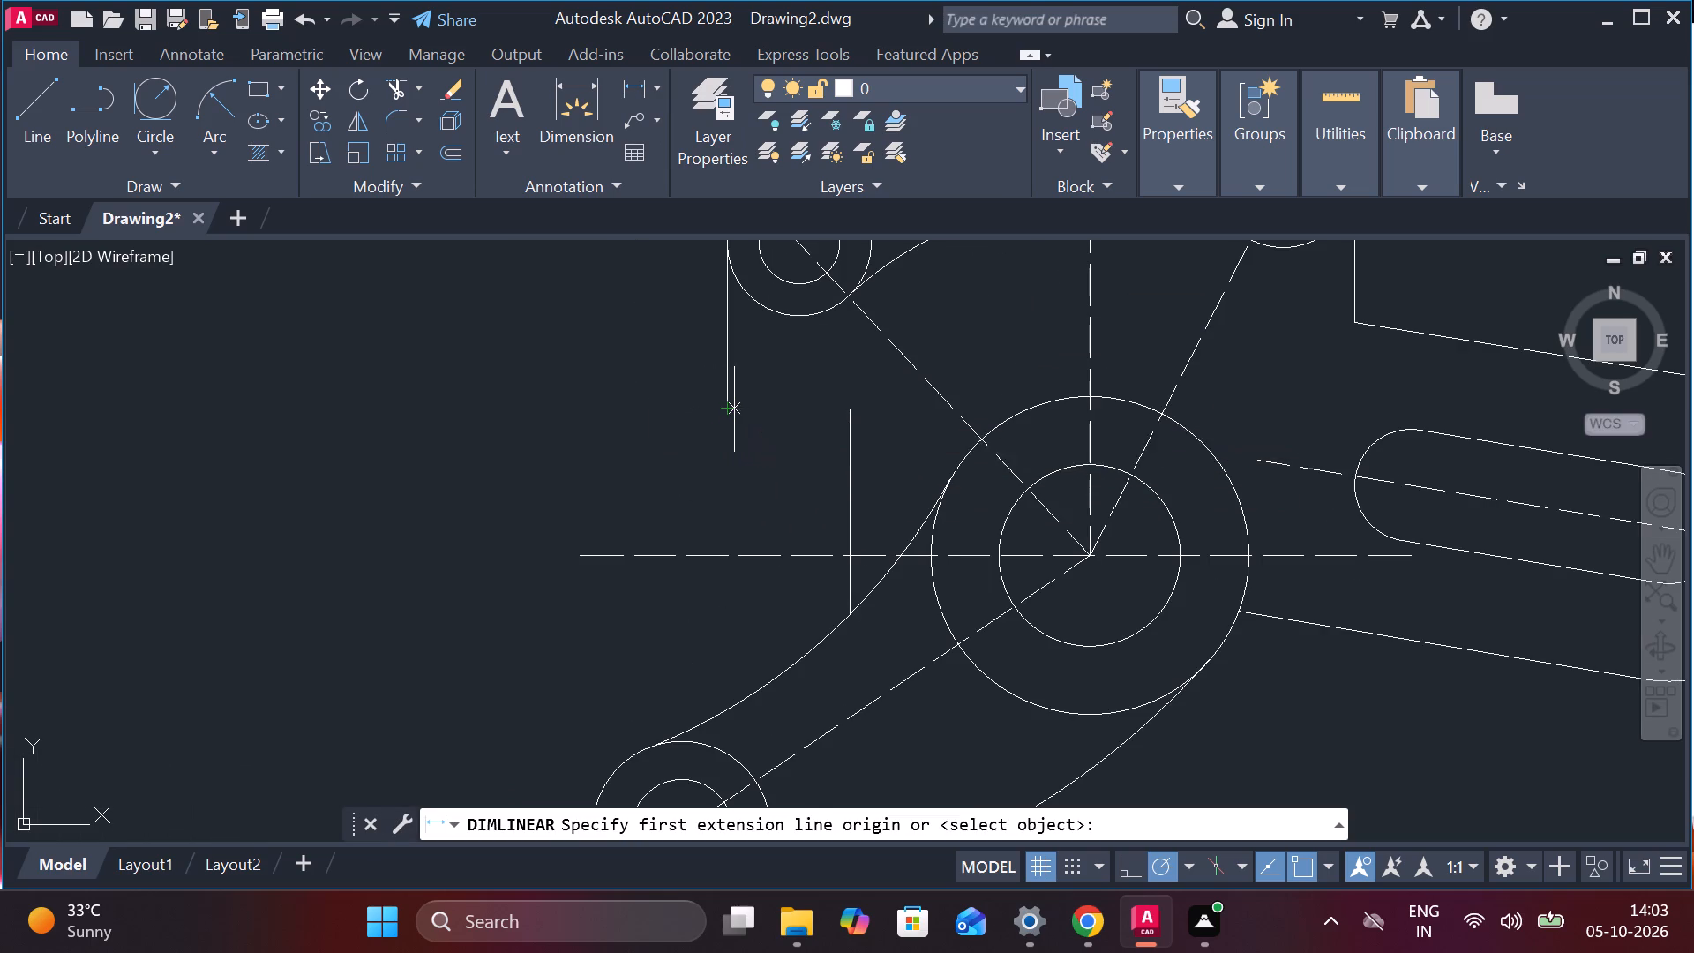
left_click(727, 409)
left_click(722, 552)
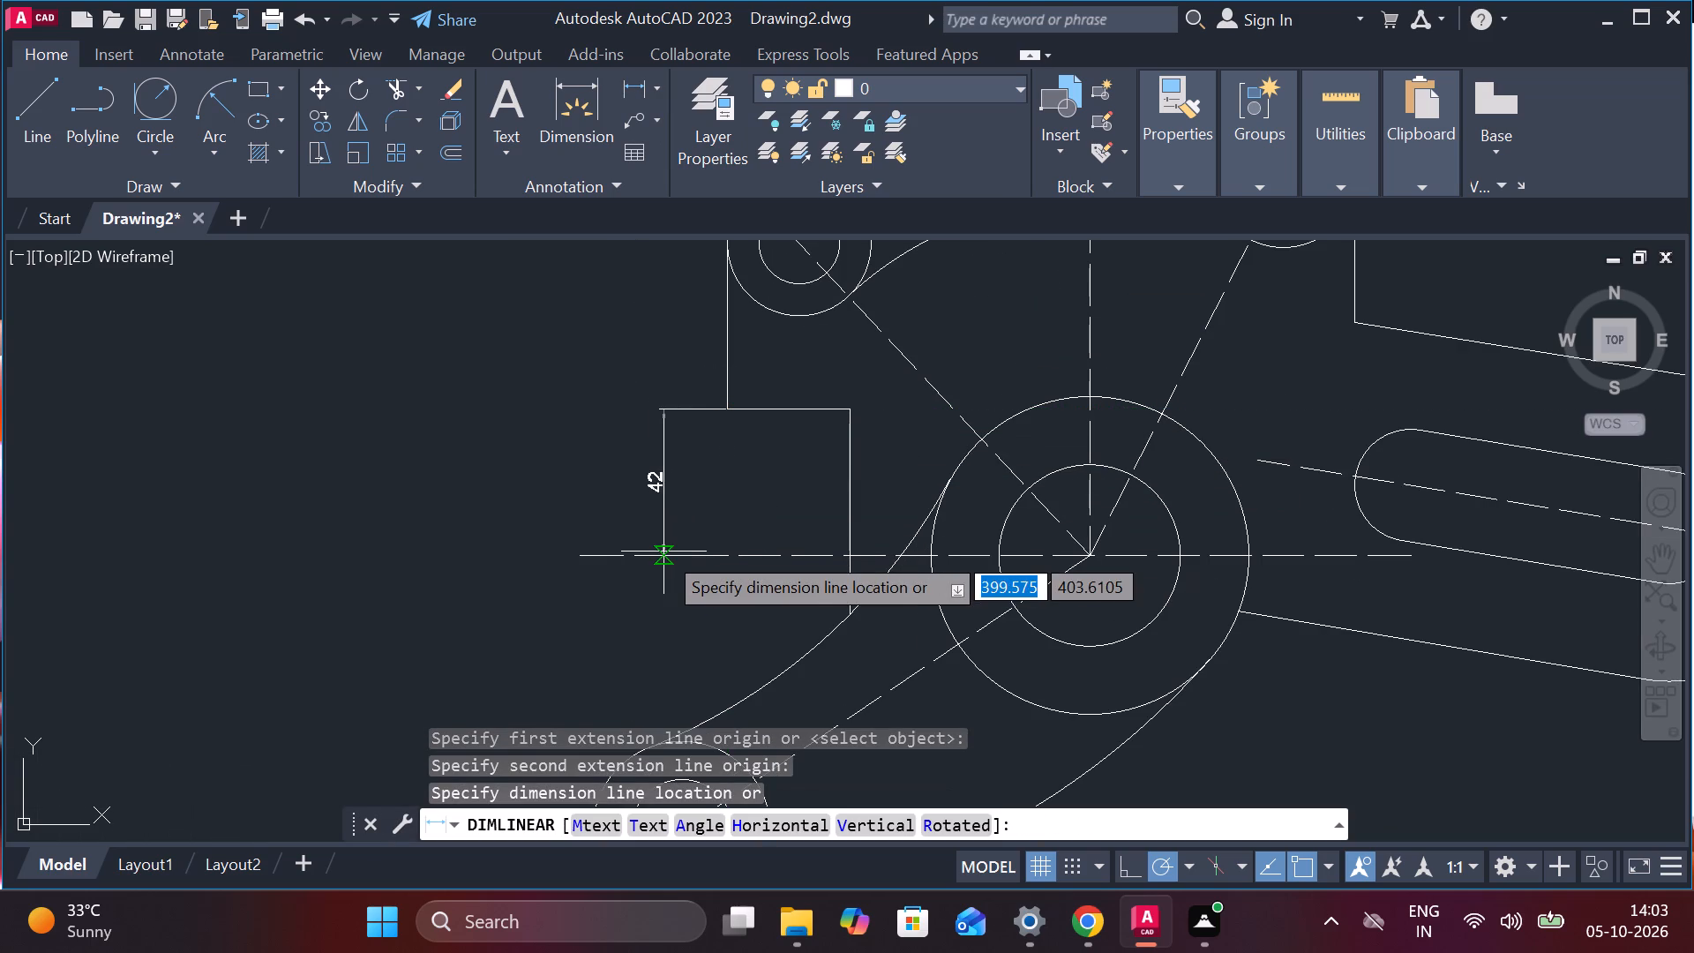
scroll(663, 552, "down", 1)
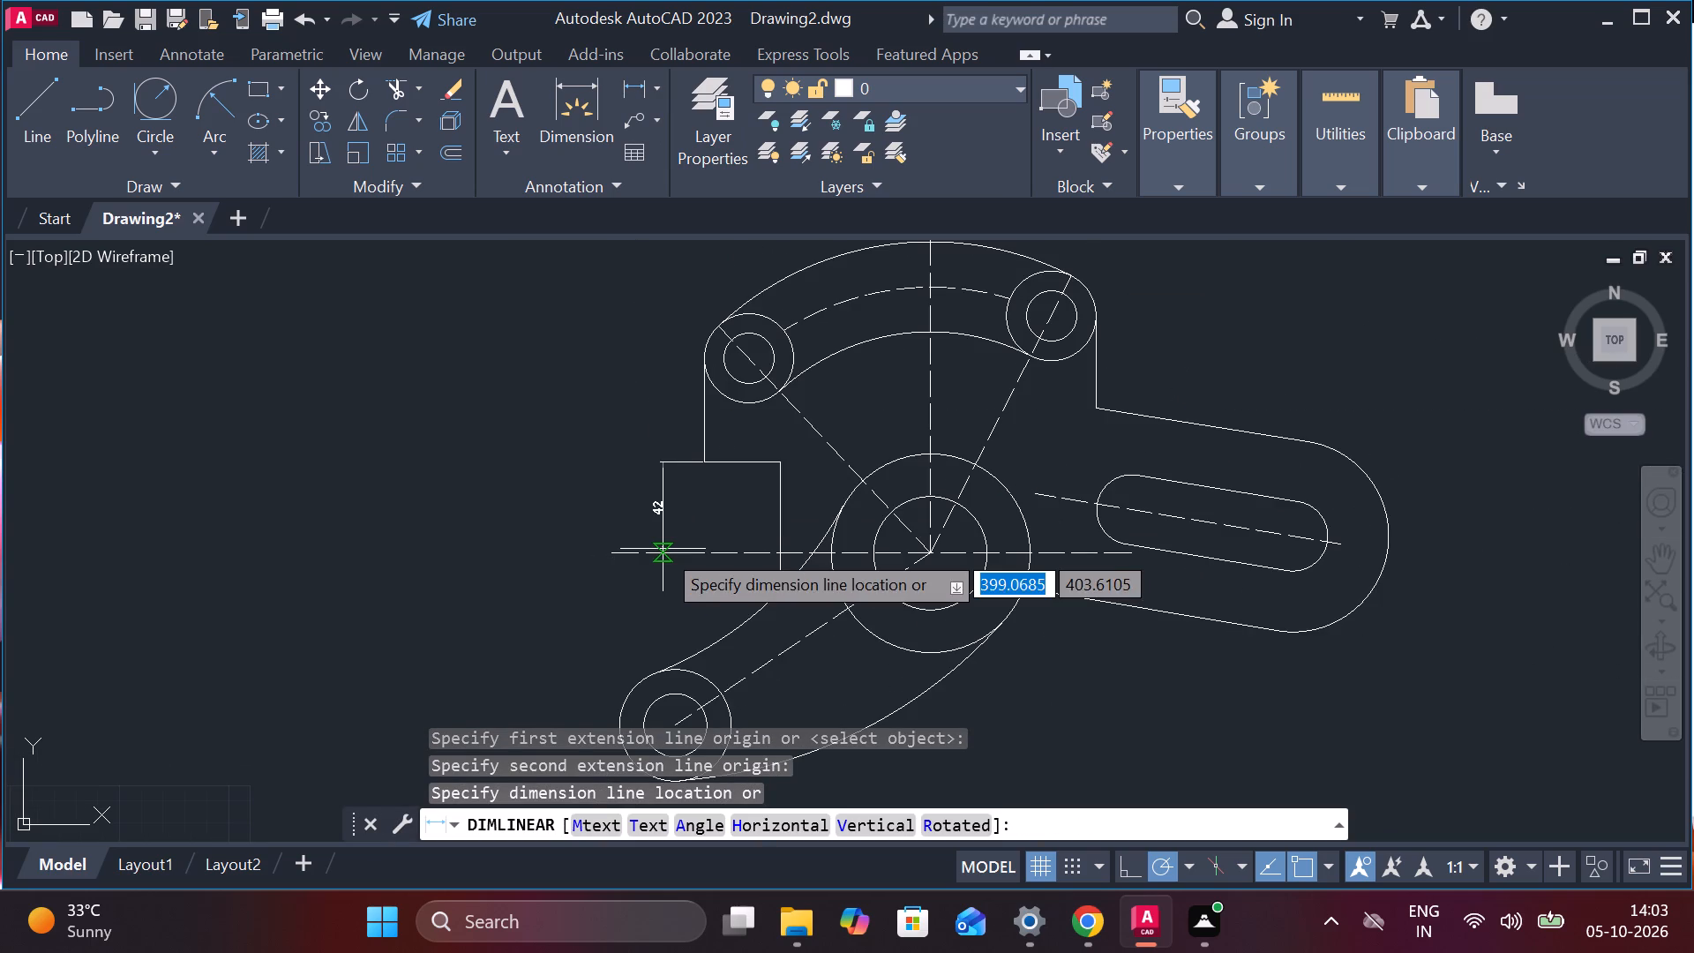
left_click(663, 549)
Add a horizontal linear dimension to the step's short horizontal edge, placed just below it.
scroll(784, 517, "up", 1)
key("space")
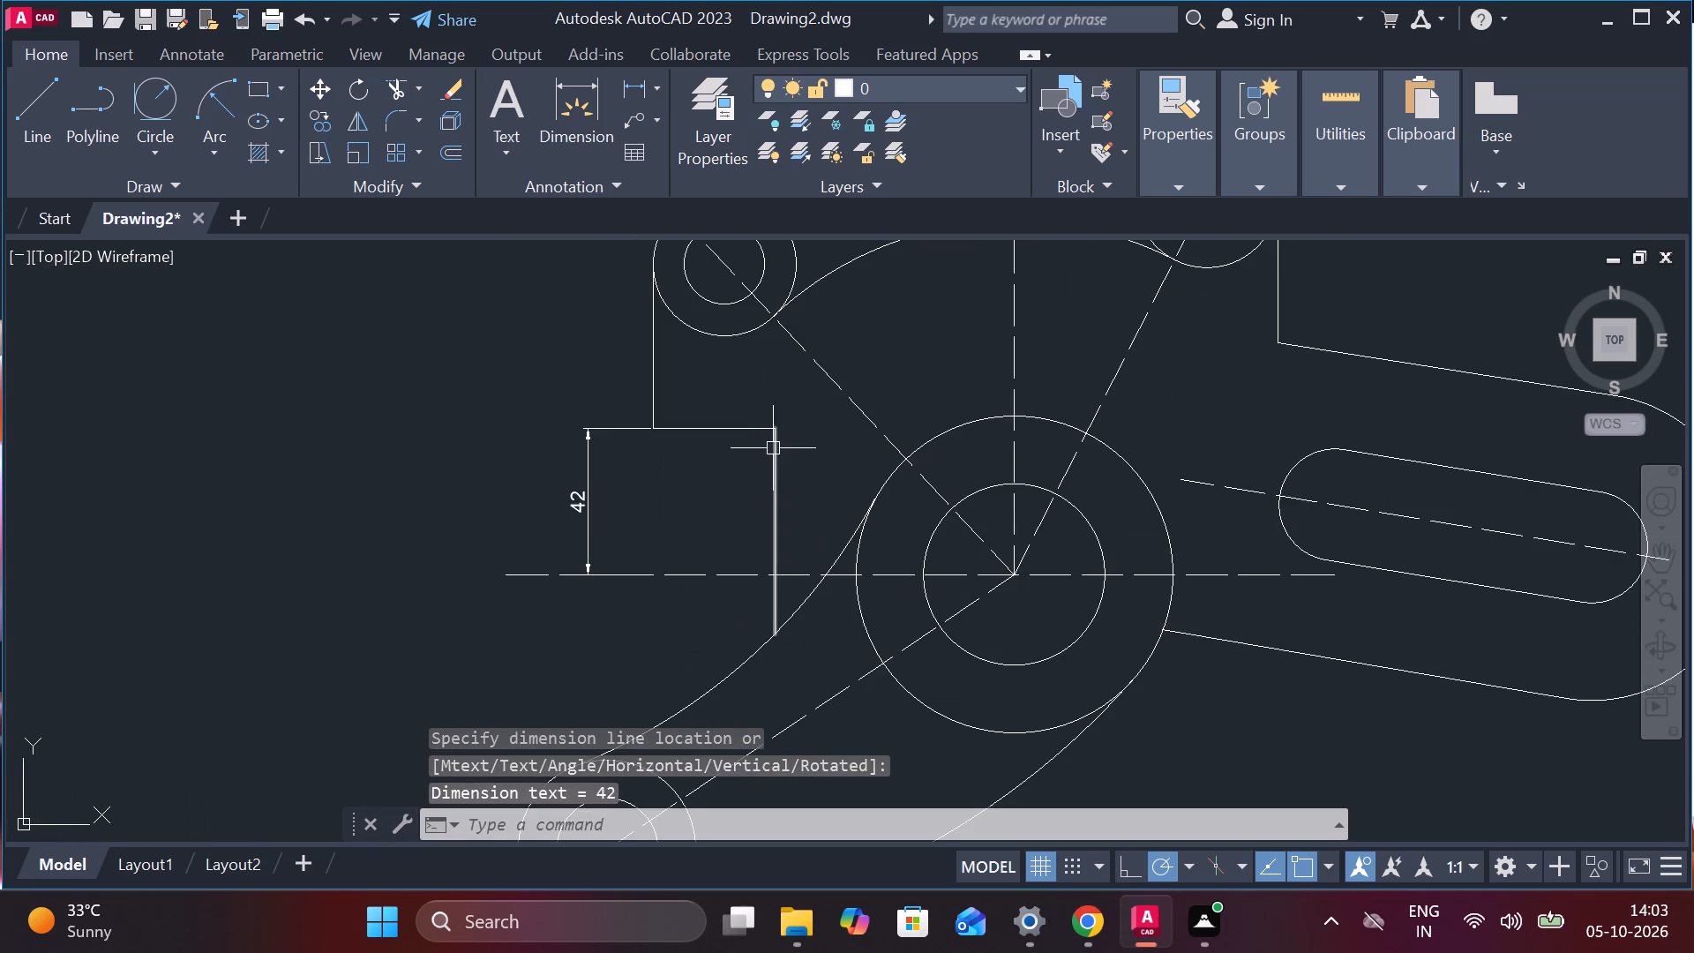
left_click(648, 437)
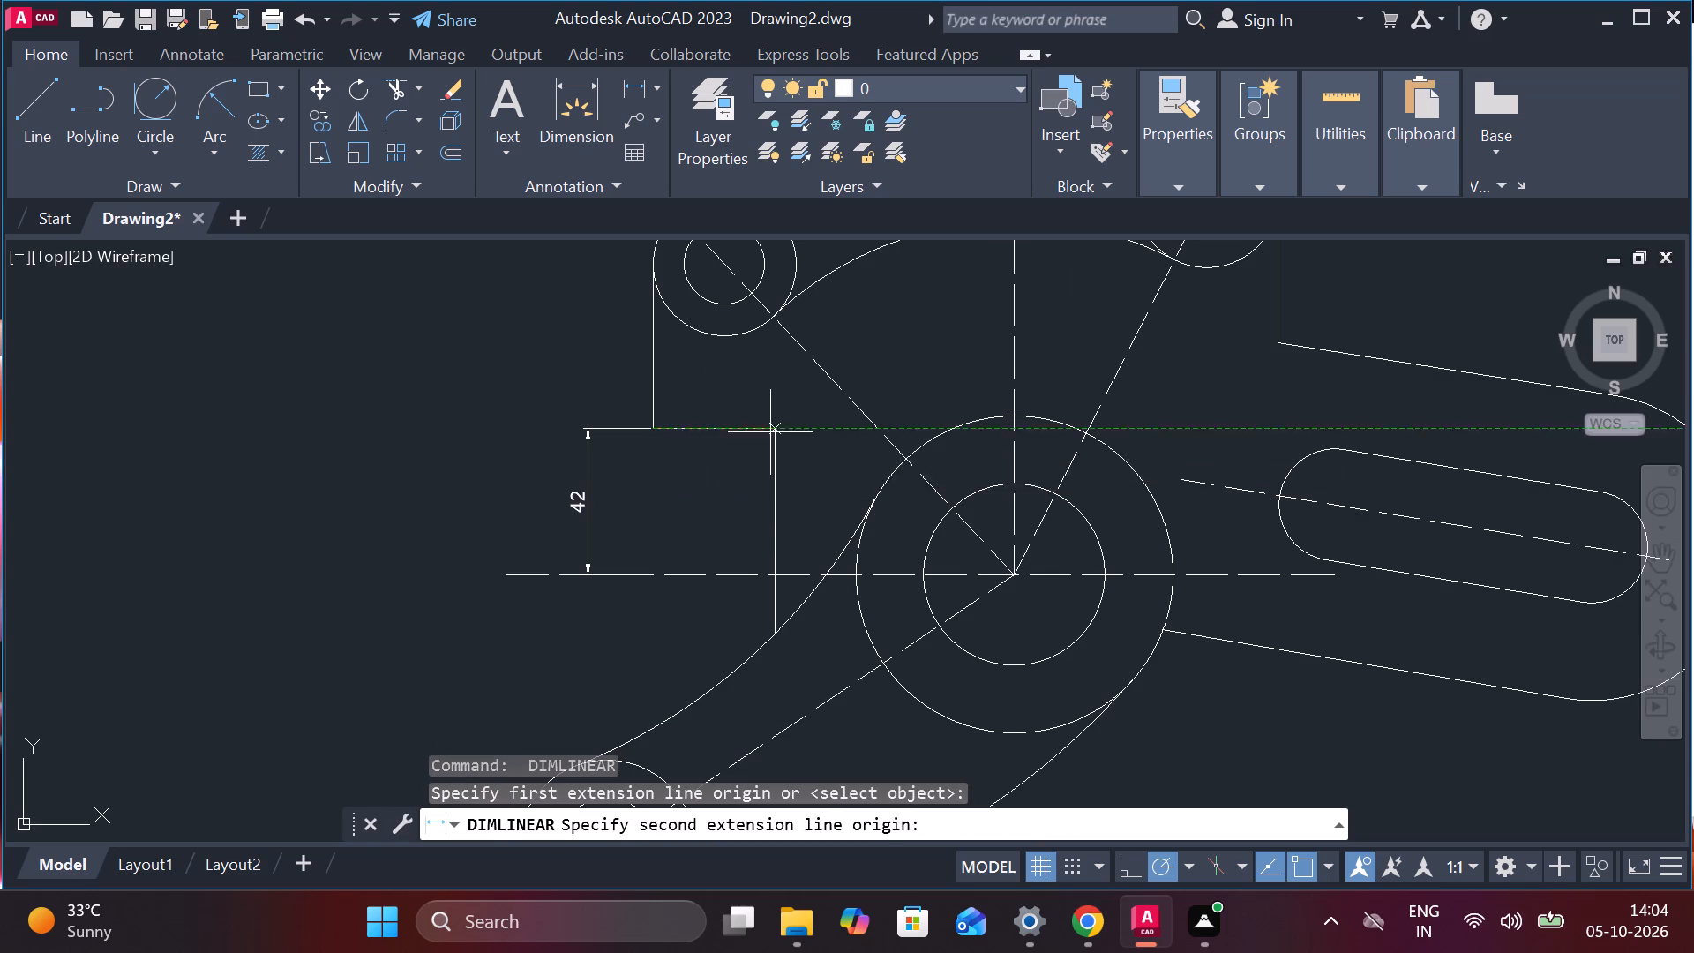
left_click(773, 432)
scroll(718, 470, "up", 2)
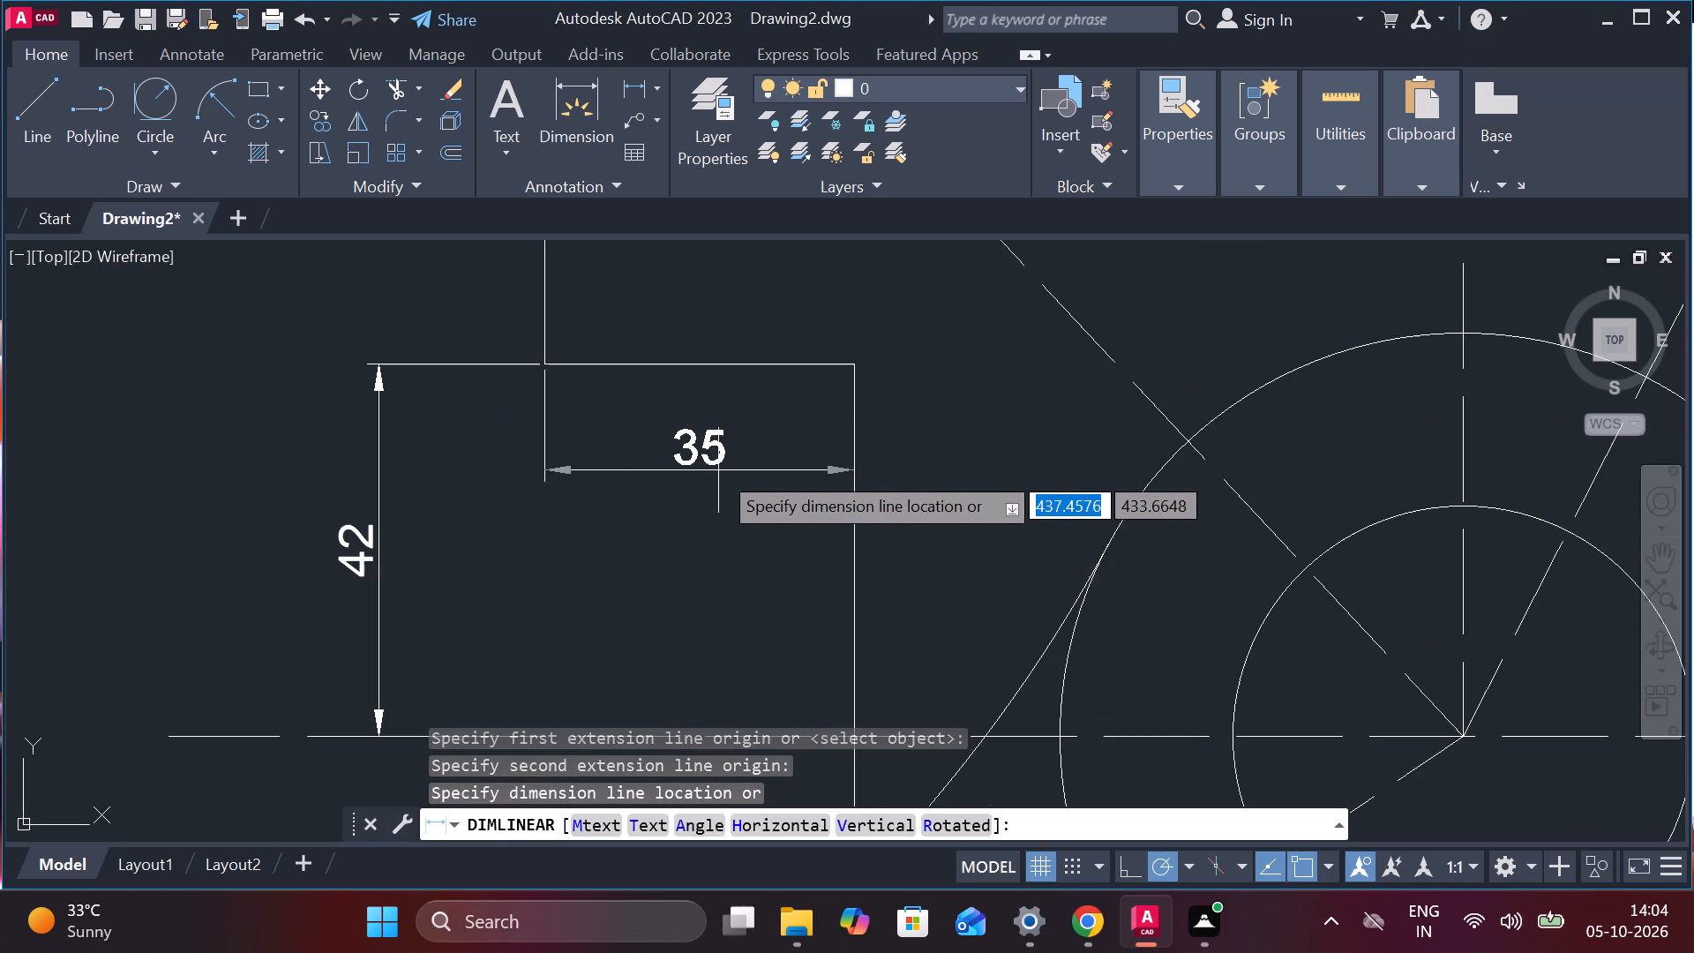
left_click(701, 529)
Add a vertical linear dimension from the inclined slot's inner arc centre to the horizontal centreline.
scroll(693, 519, "down", 3)
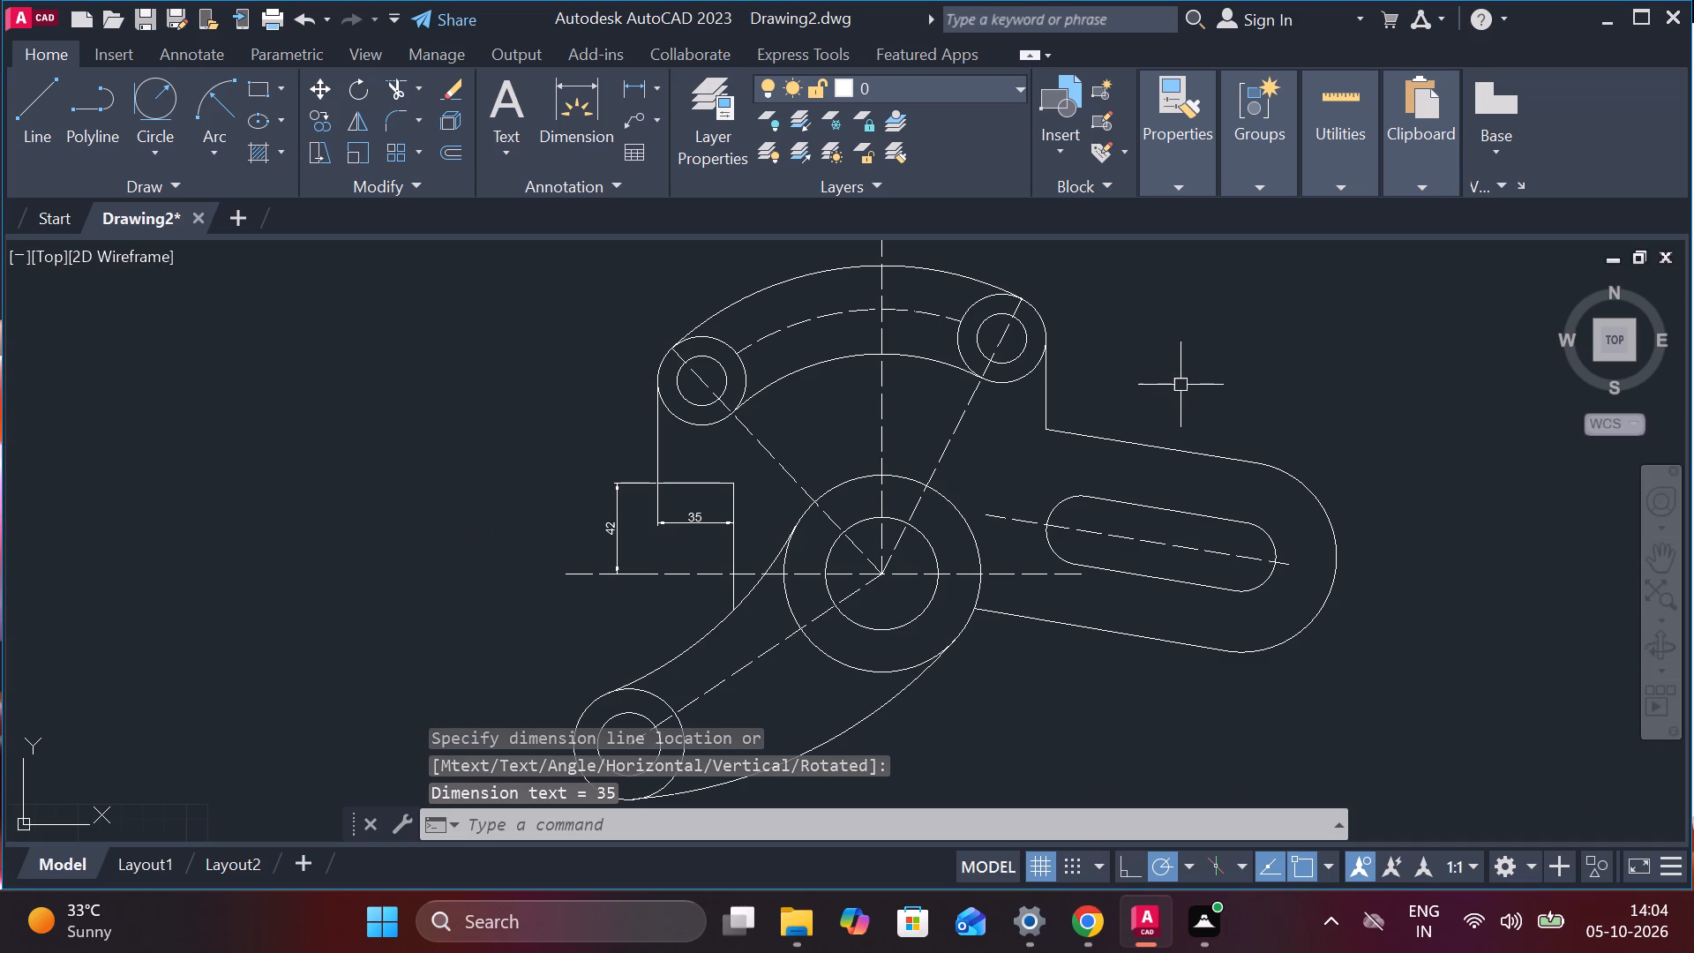
scroll(1154, 472, "up", 2)
key("v")
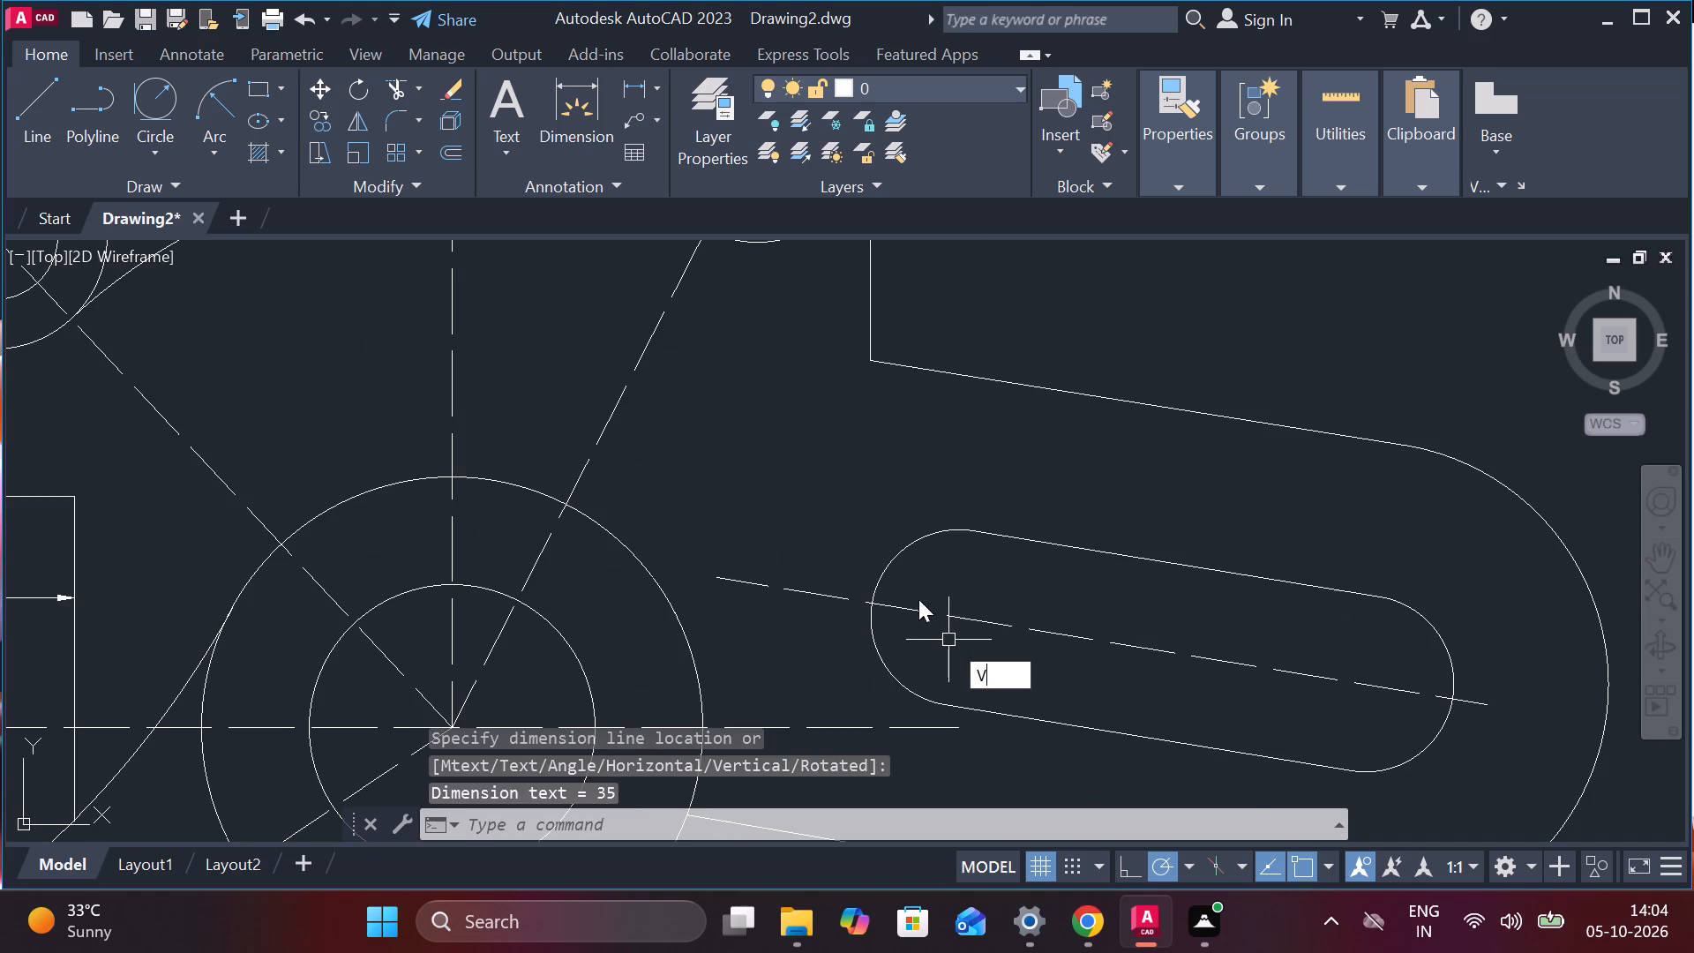
key("Escape")
key("space")
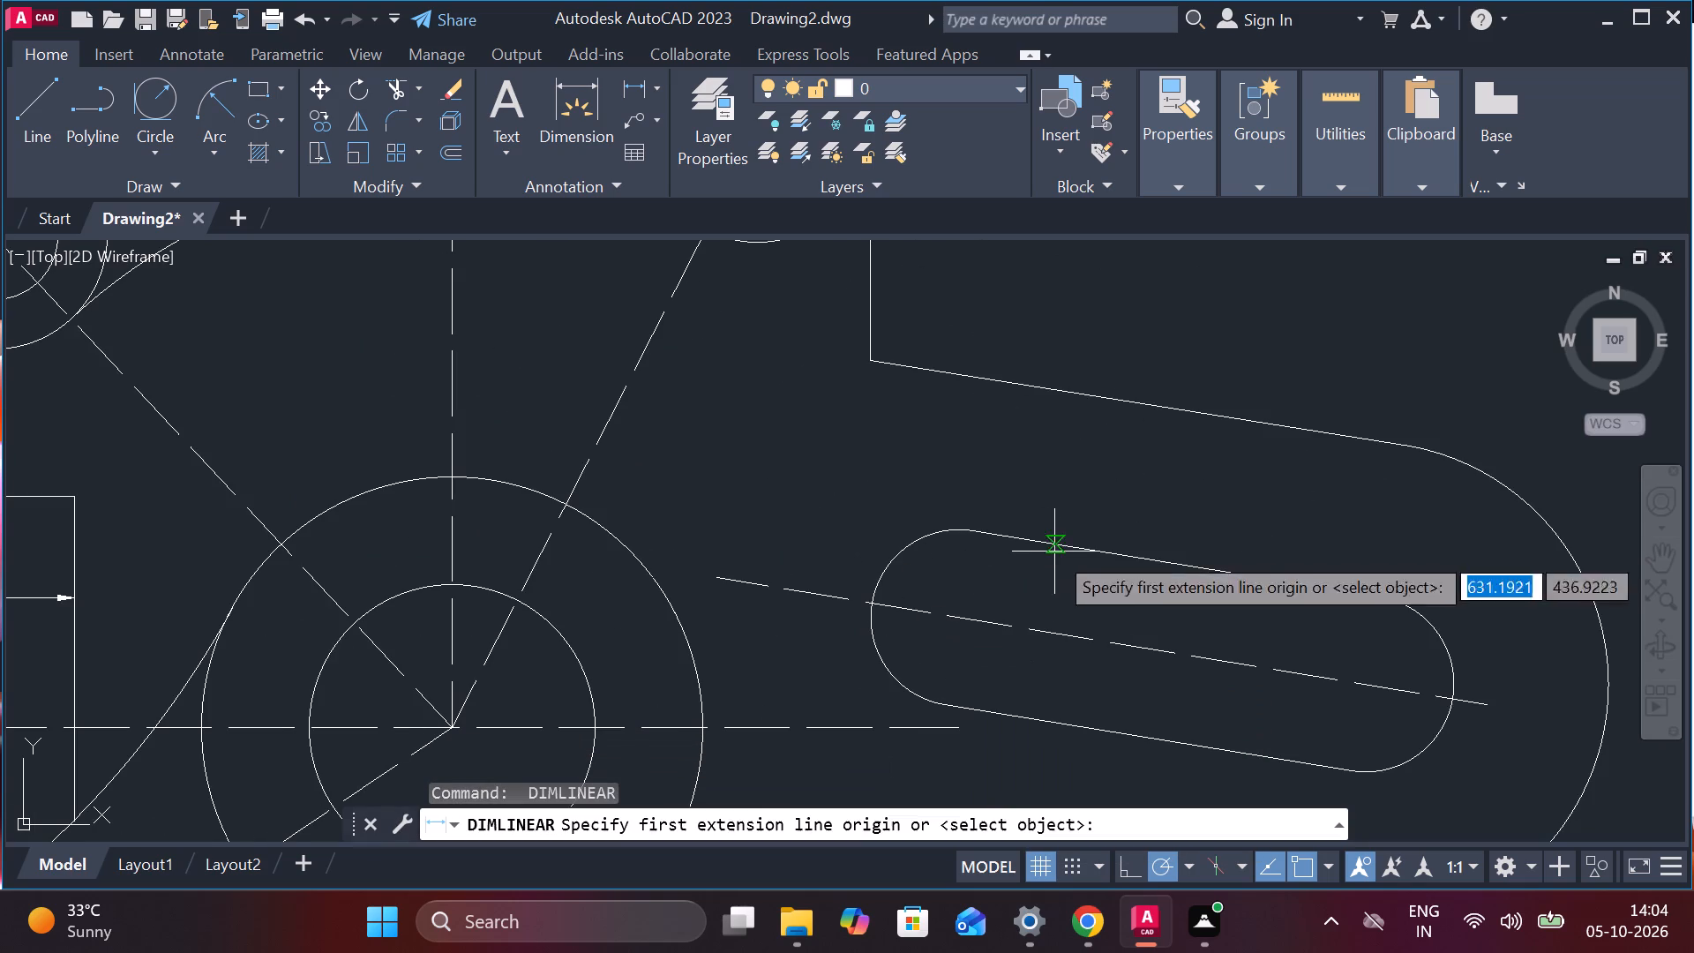
left_click(955, 621)
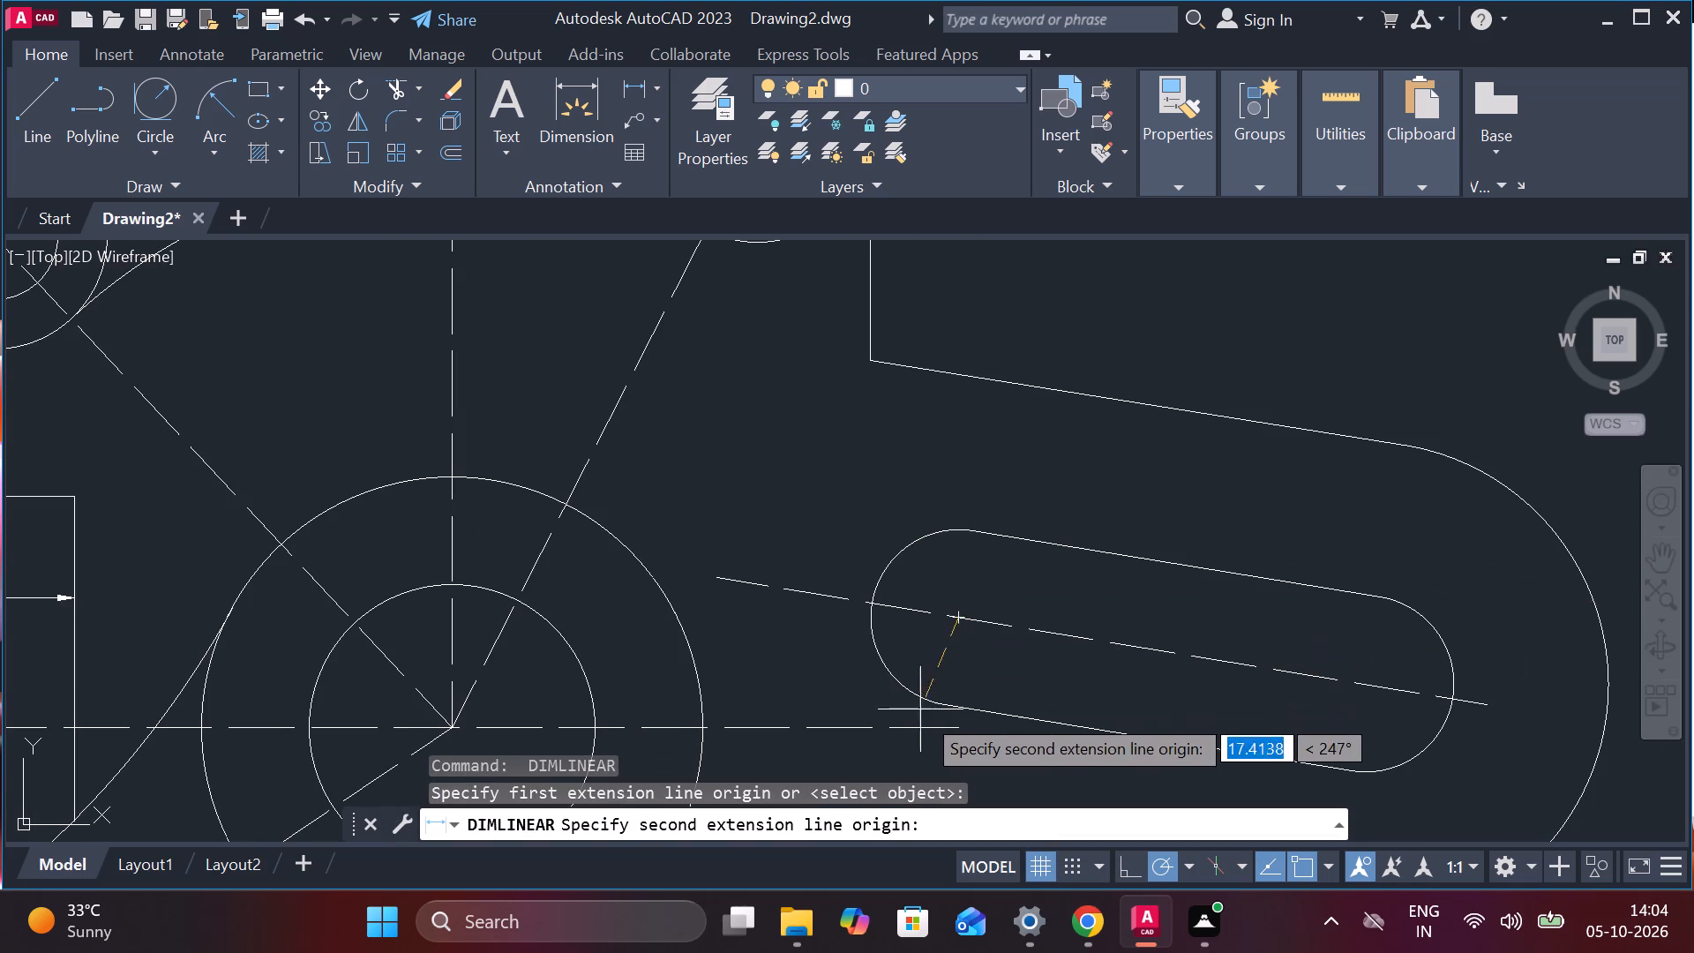
left_click(943, 727)
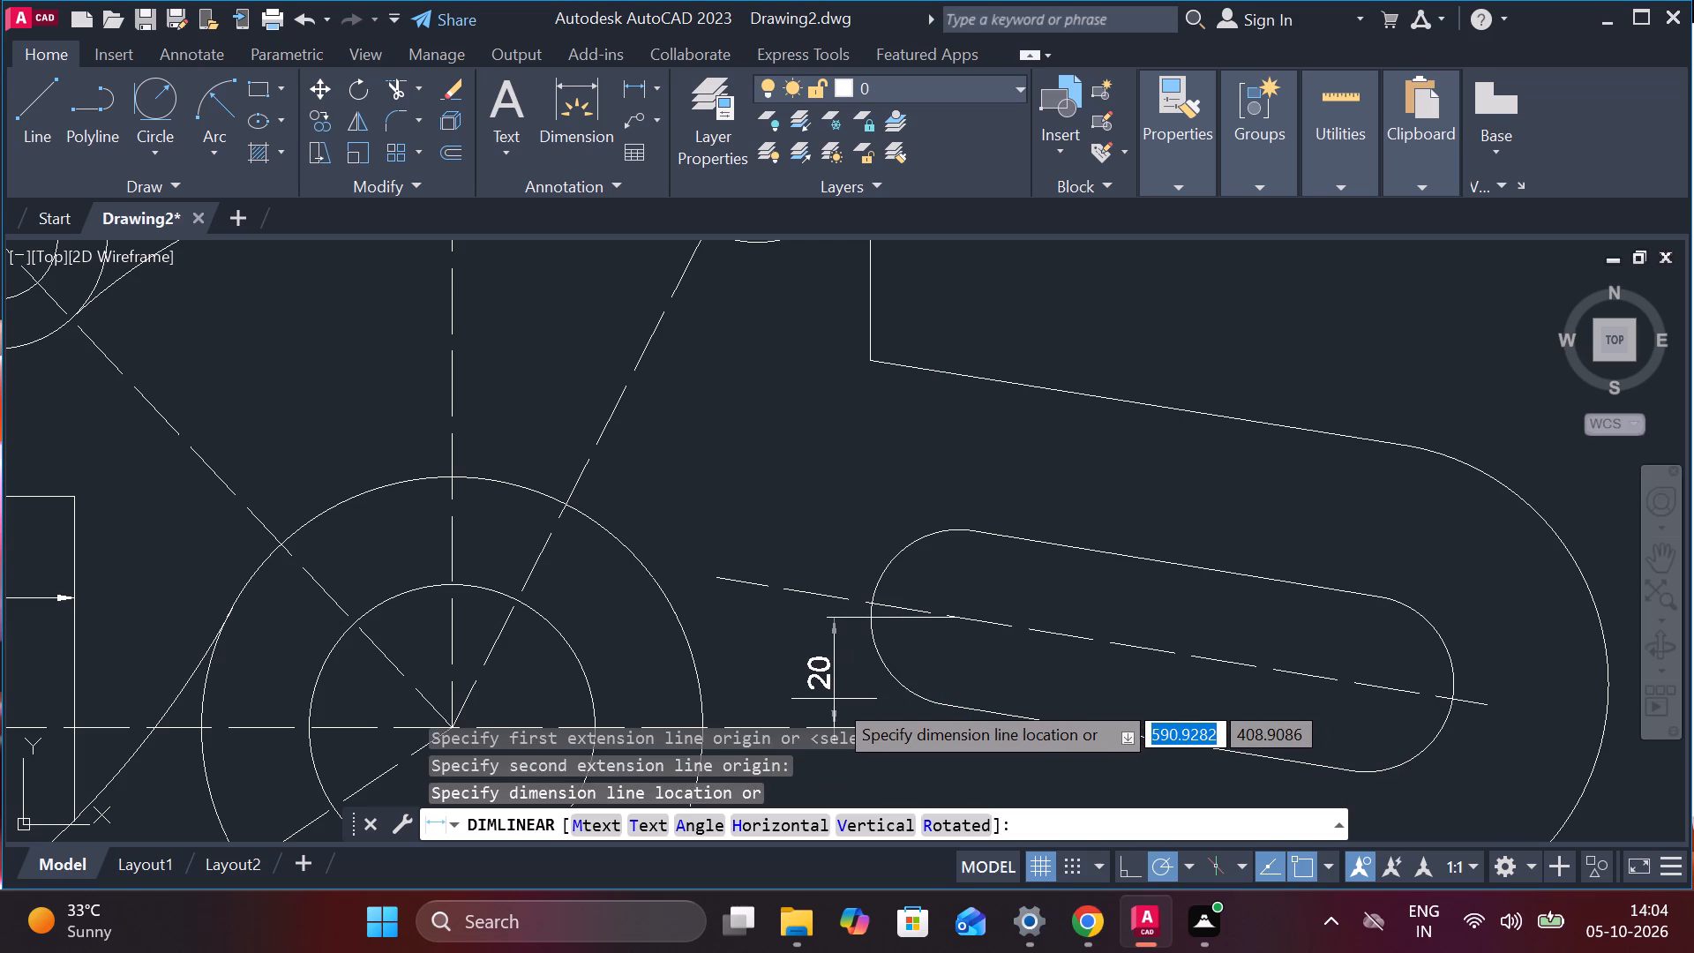
scroll(834, 699, "up", 2)
middle_click_drag(839, 699, 850, 700)
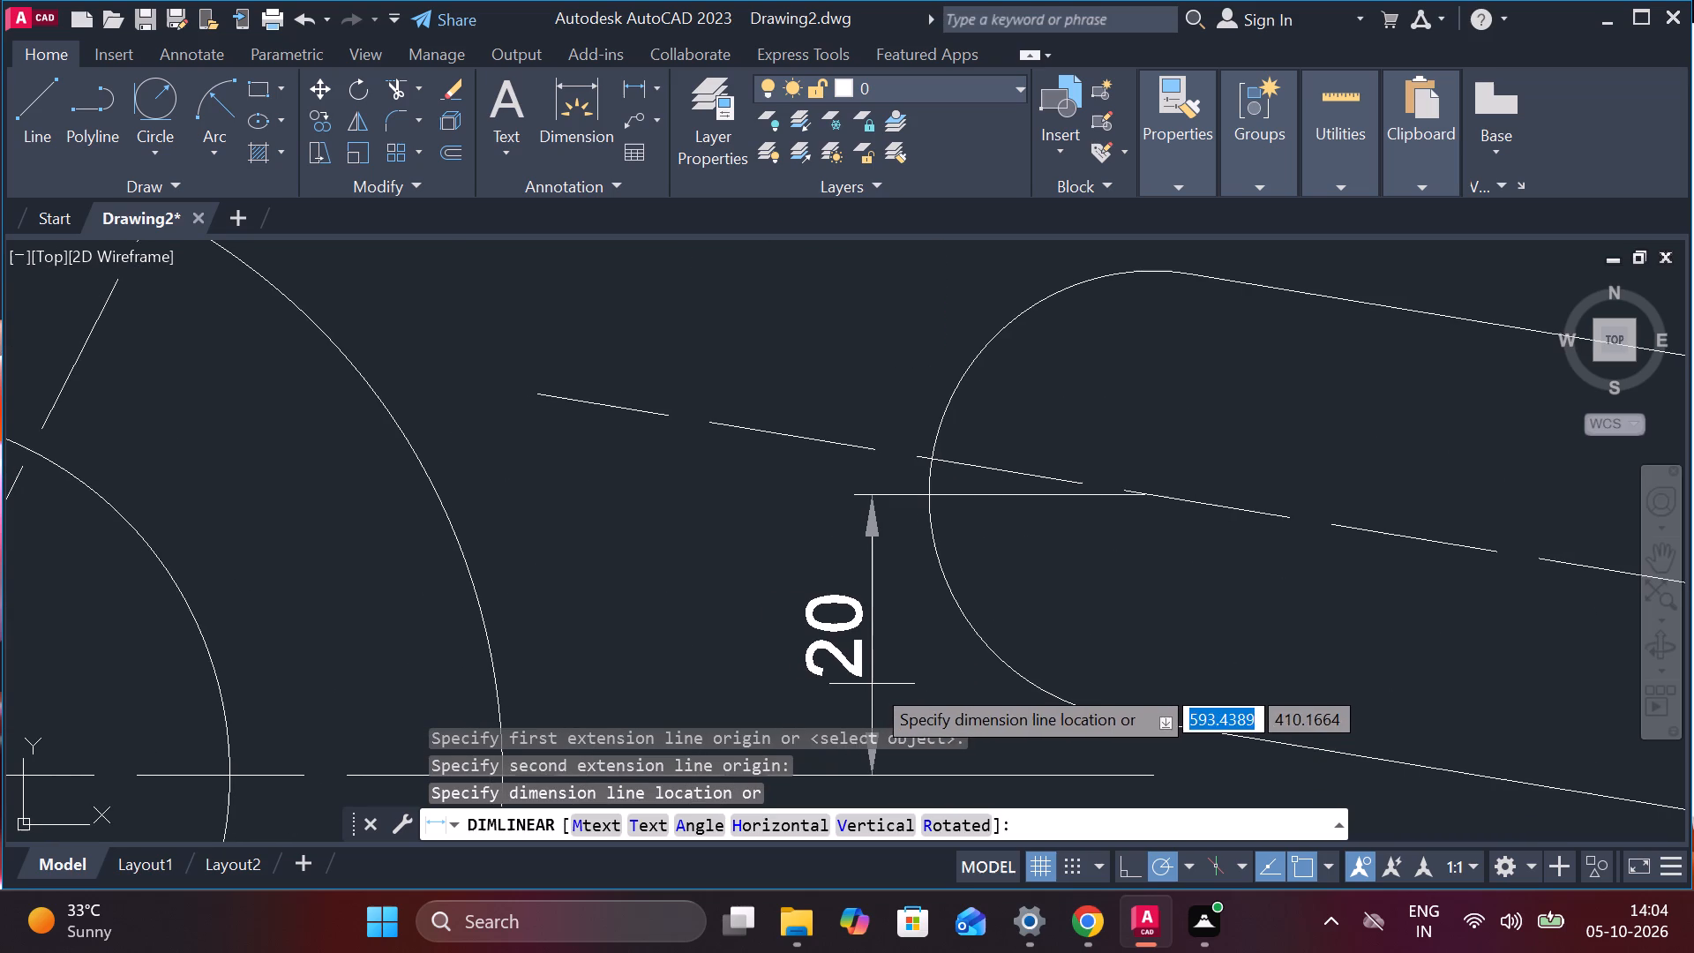
left_click(872, 684)
Add a horizontal linear dimension from the slot's inner arc centre to the vertical centreline, placed above the slot.
scroll(752, 202, "down", 2)
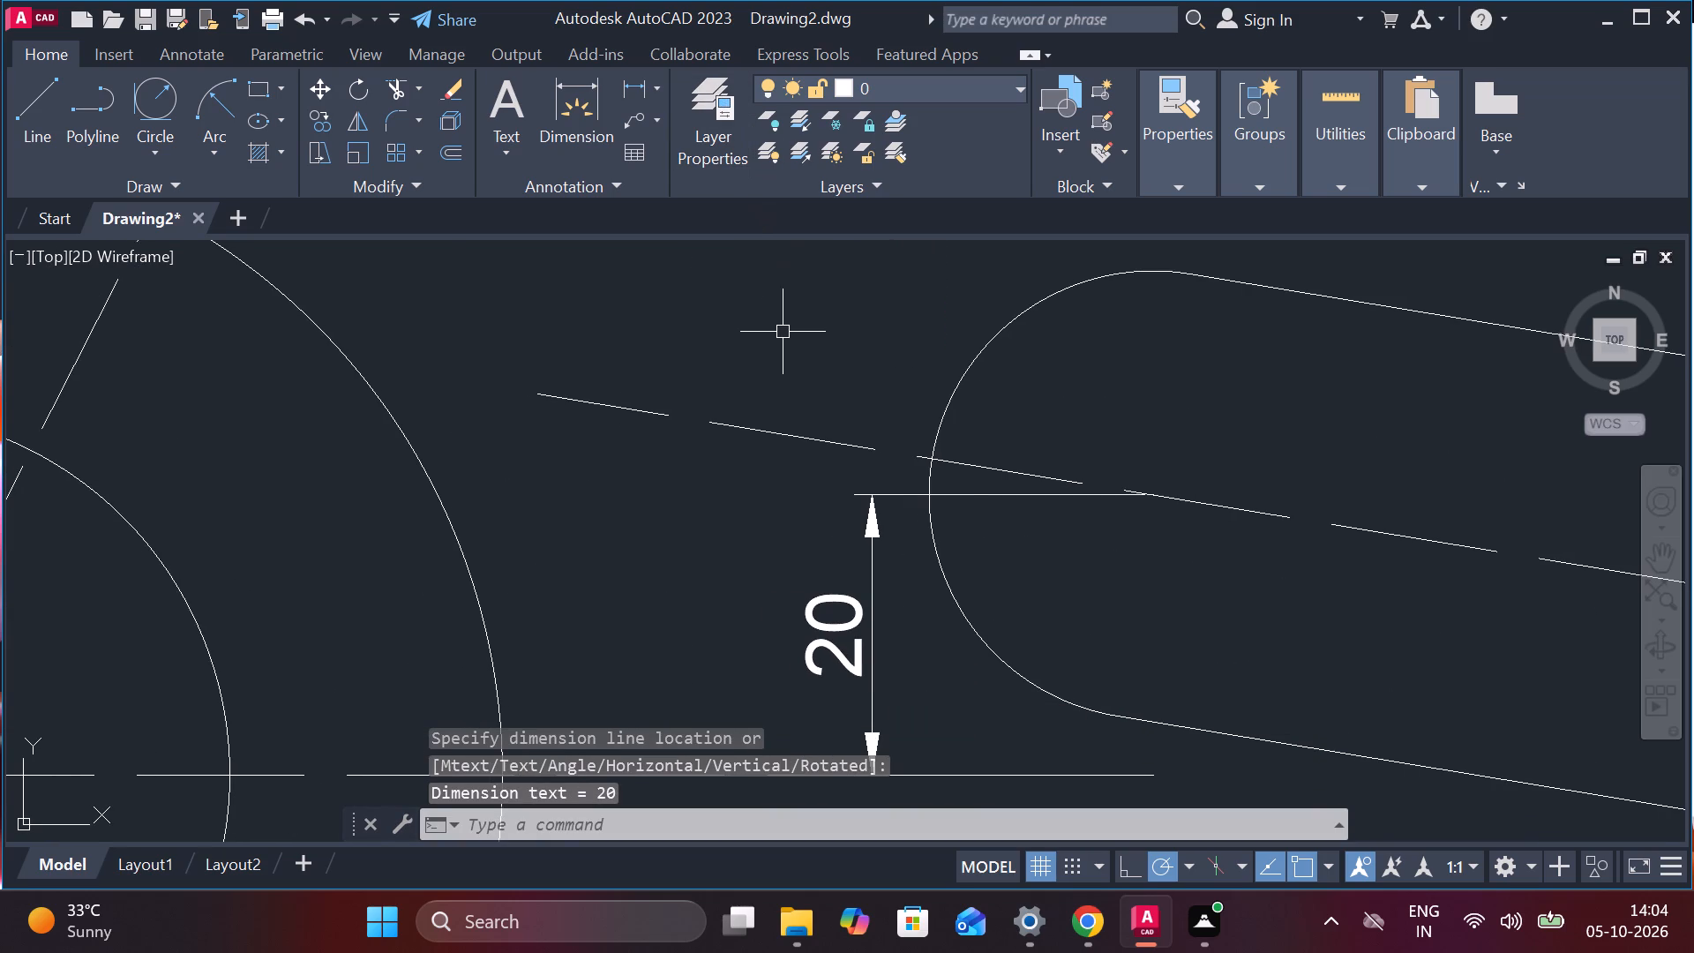
scroll(783, 332, "down", 1)
scroll(860, 378, "down", 1)
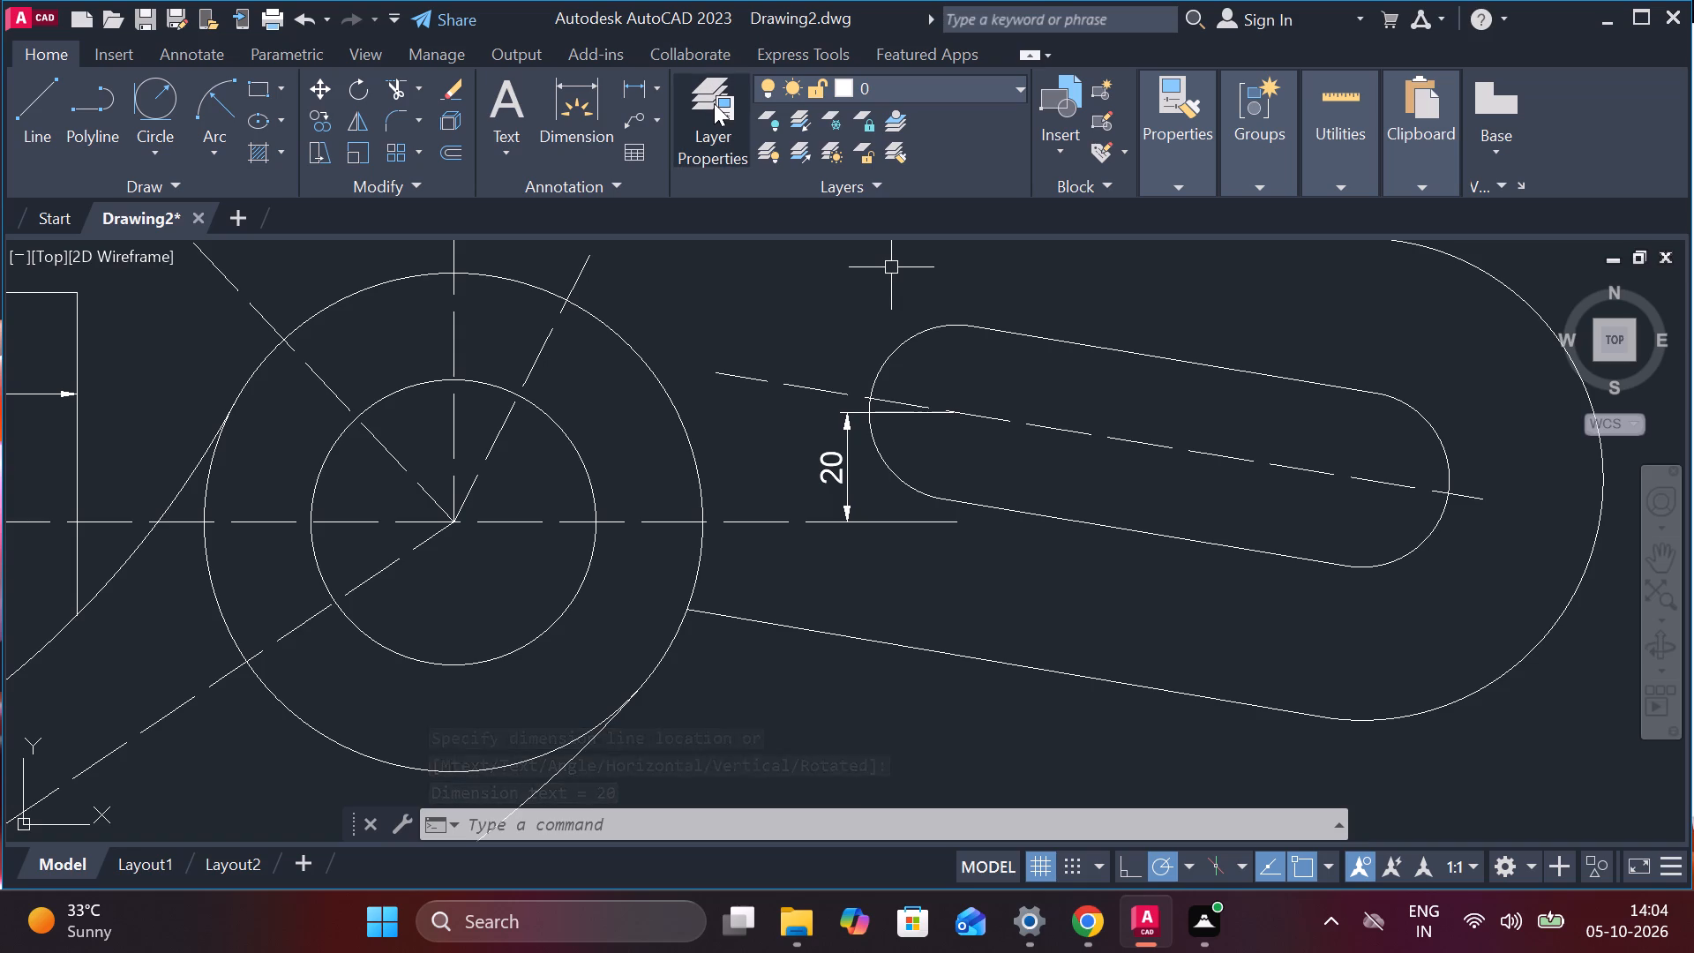
scroll(710, 229, "up", 1)
key("space")
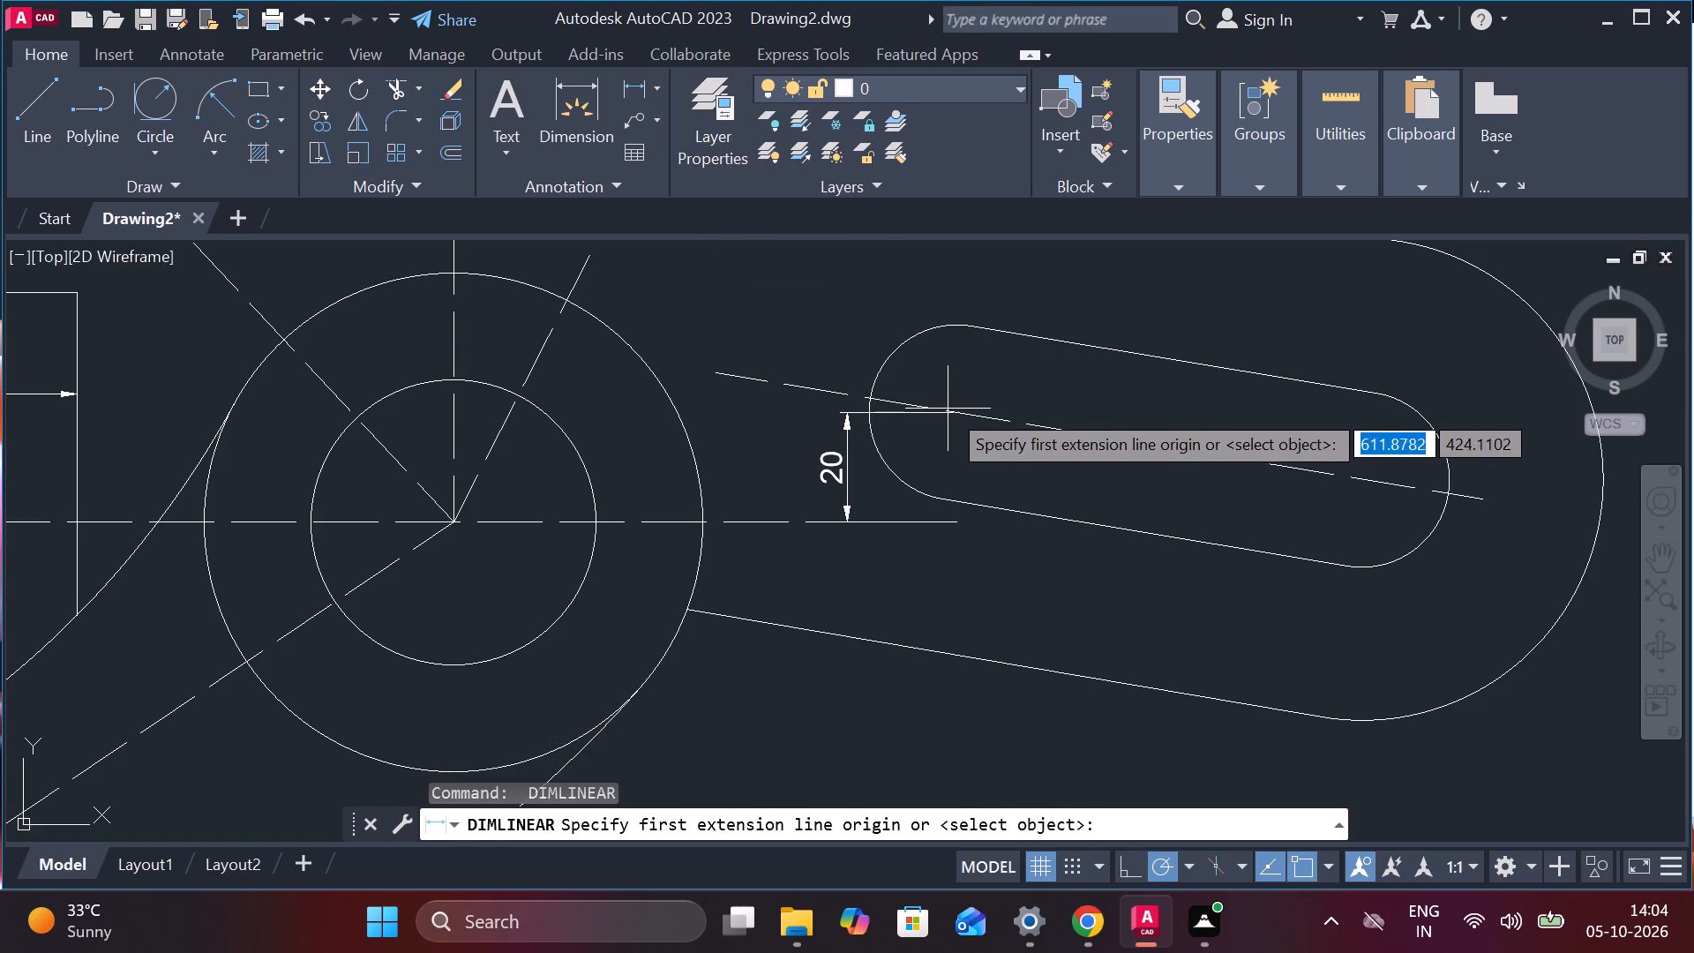
left_click(952, 408)
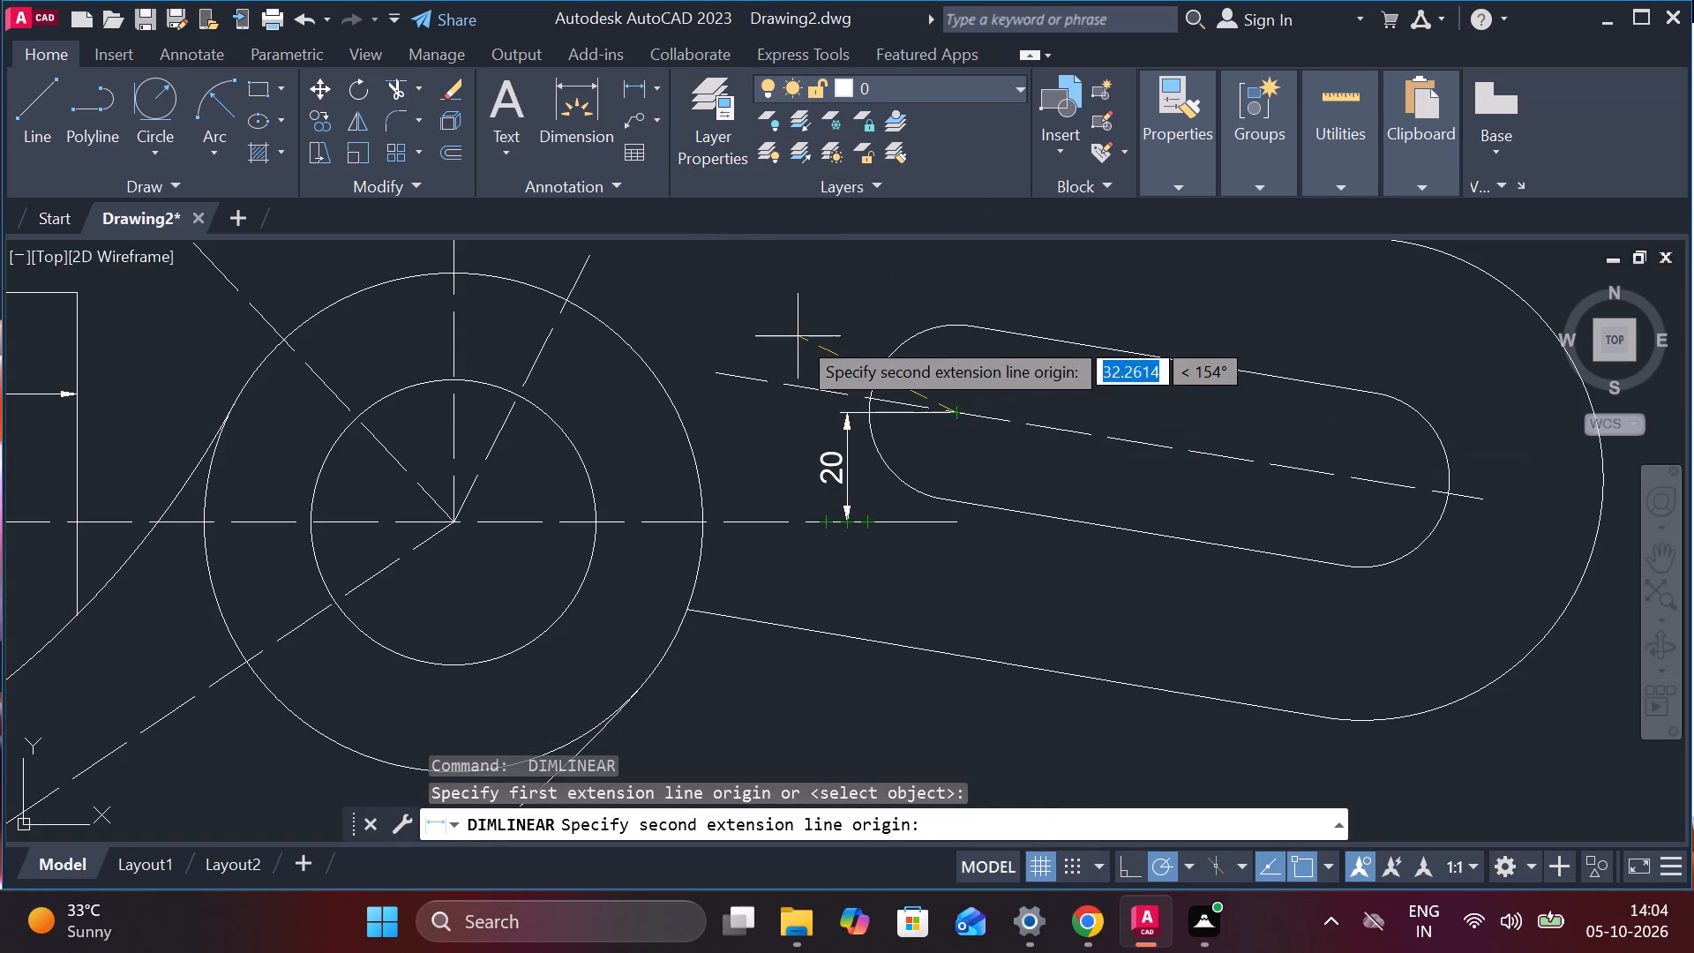
middle_click_drag(812, 461, 786, 650)
left_click(423, 388)
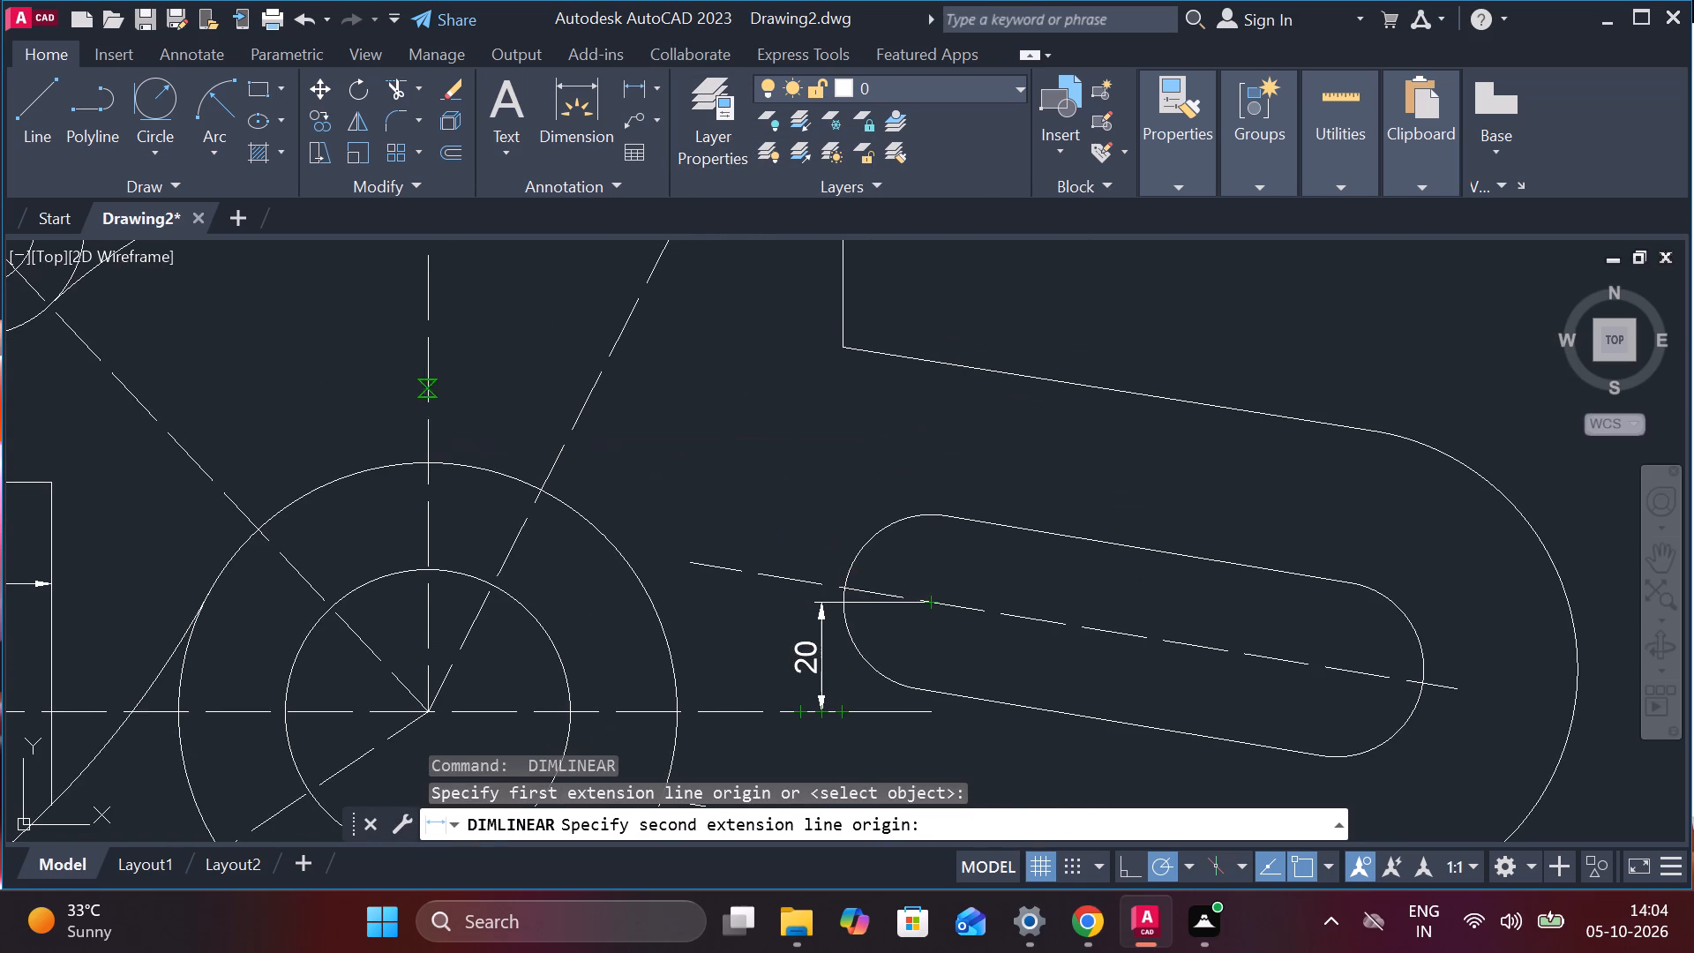
left_click(507, 421)
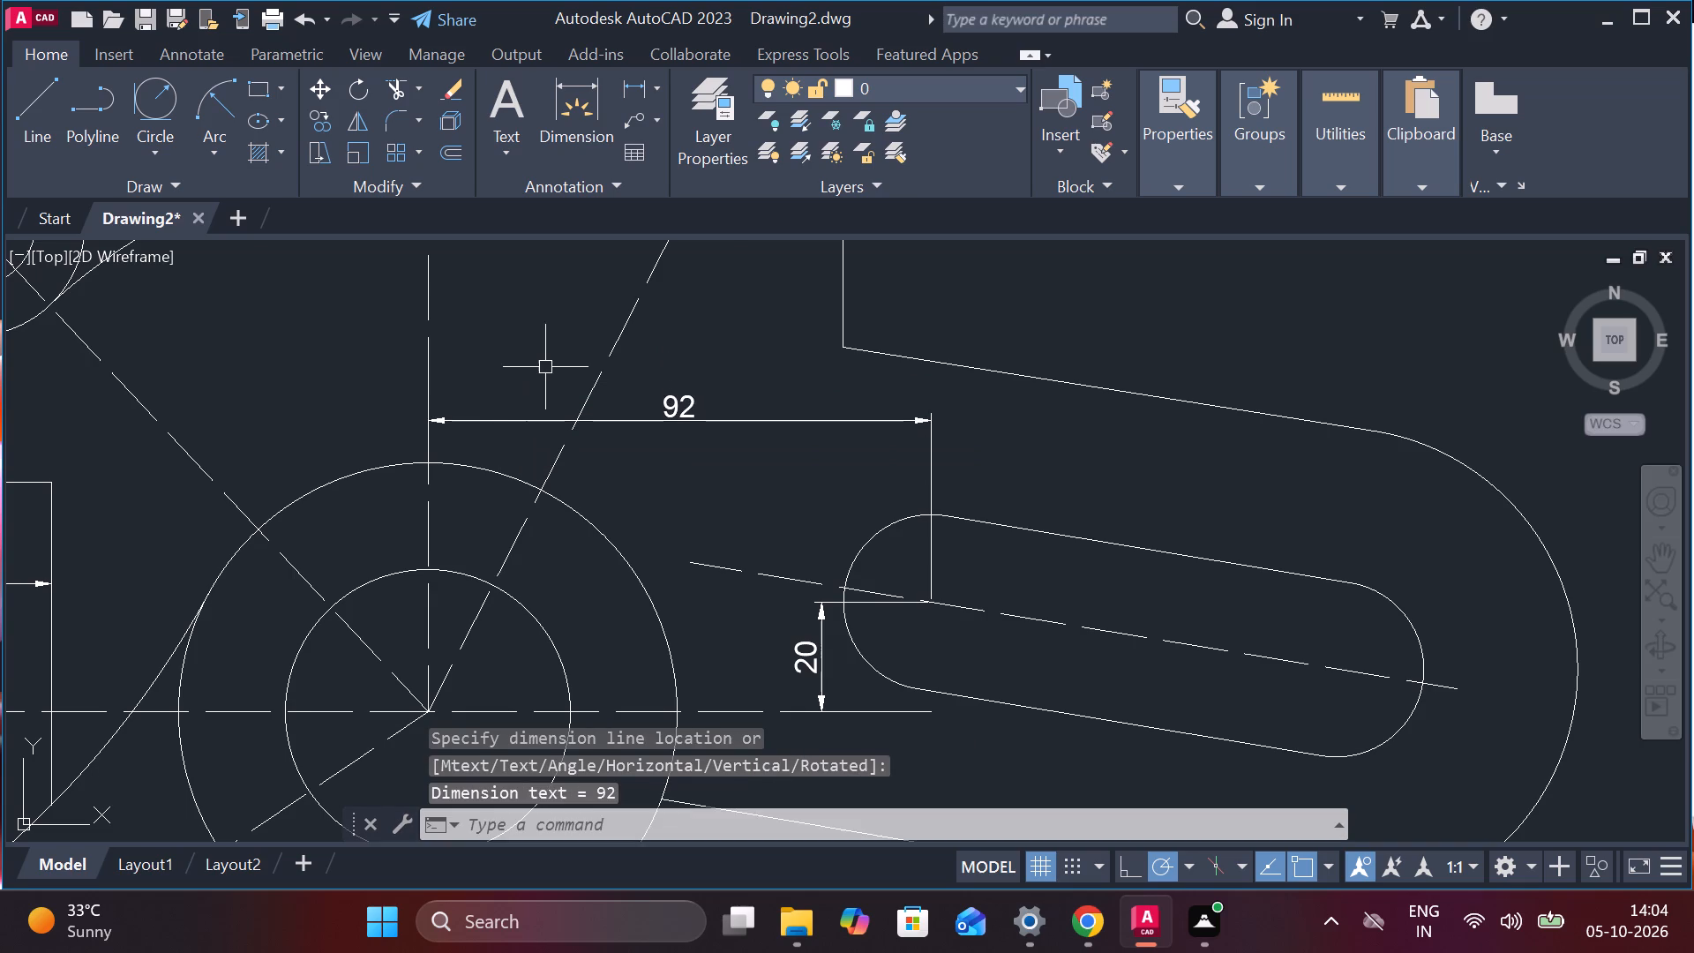
Add an aligned dimension between the inclined slot's two arc centres, placed above the arm's outline.
scroll(545, 367, "down", 2)
left_click(659, 79)
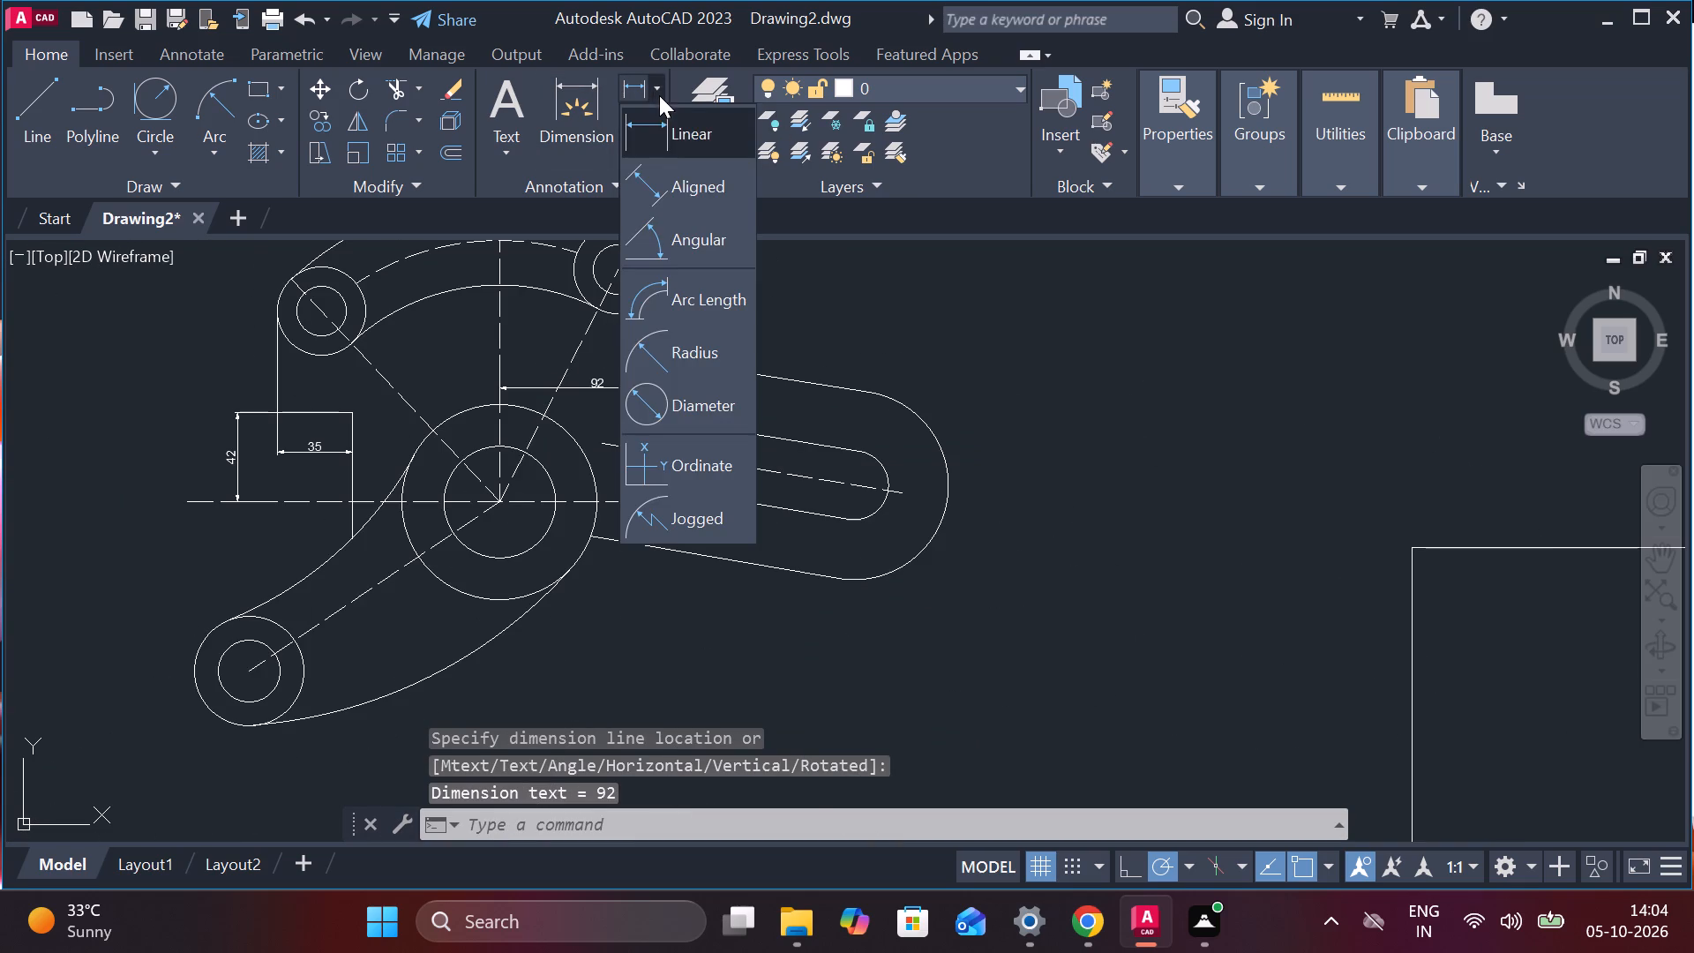
left_click(682, 182)
left_click(697, 453)
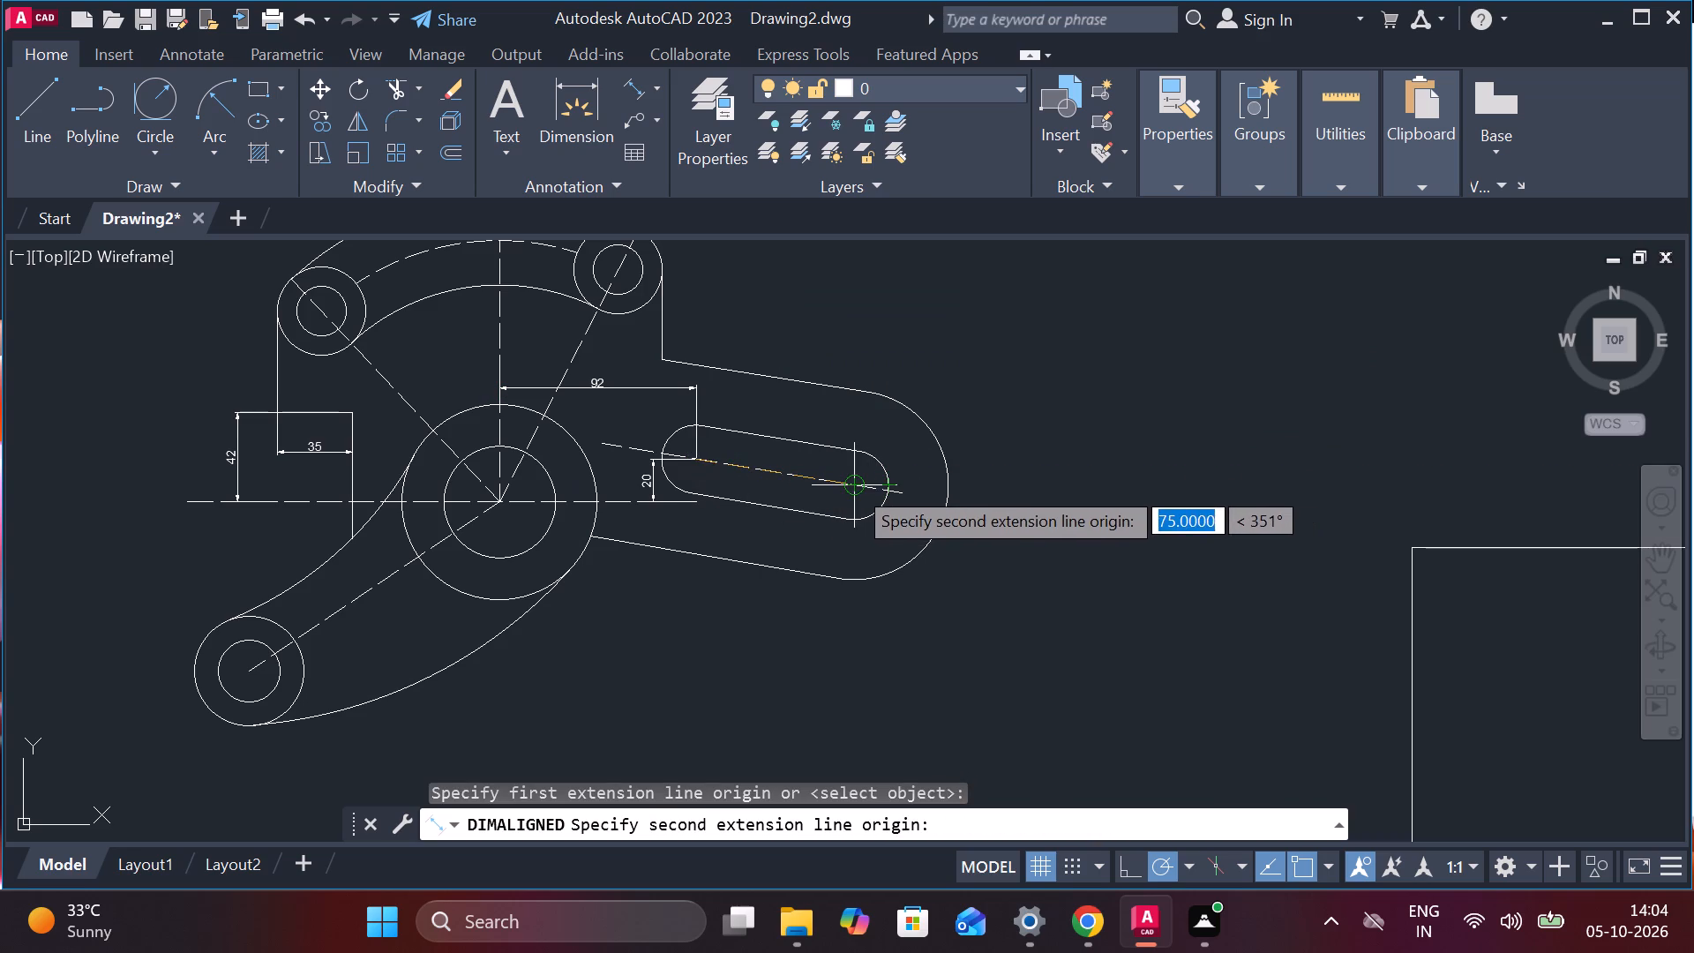
left_click(853, 485)
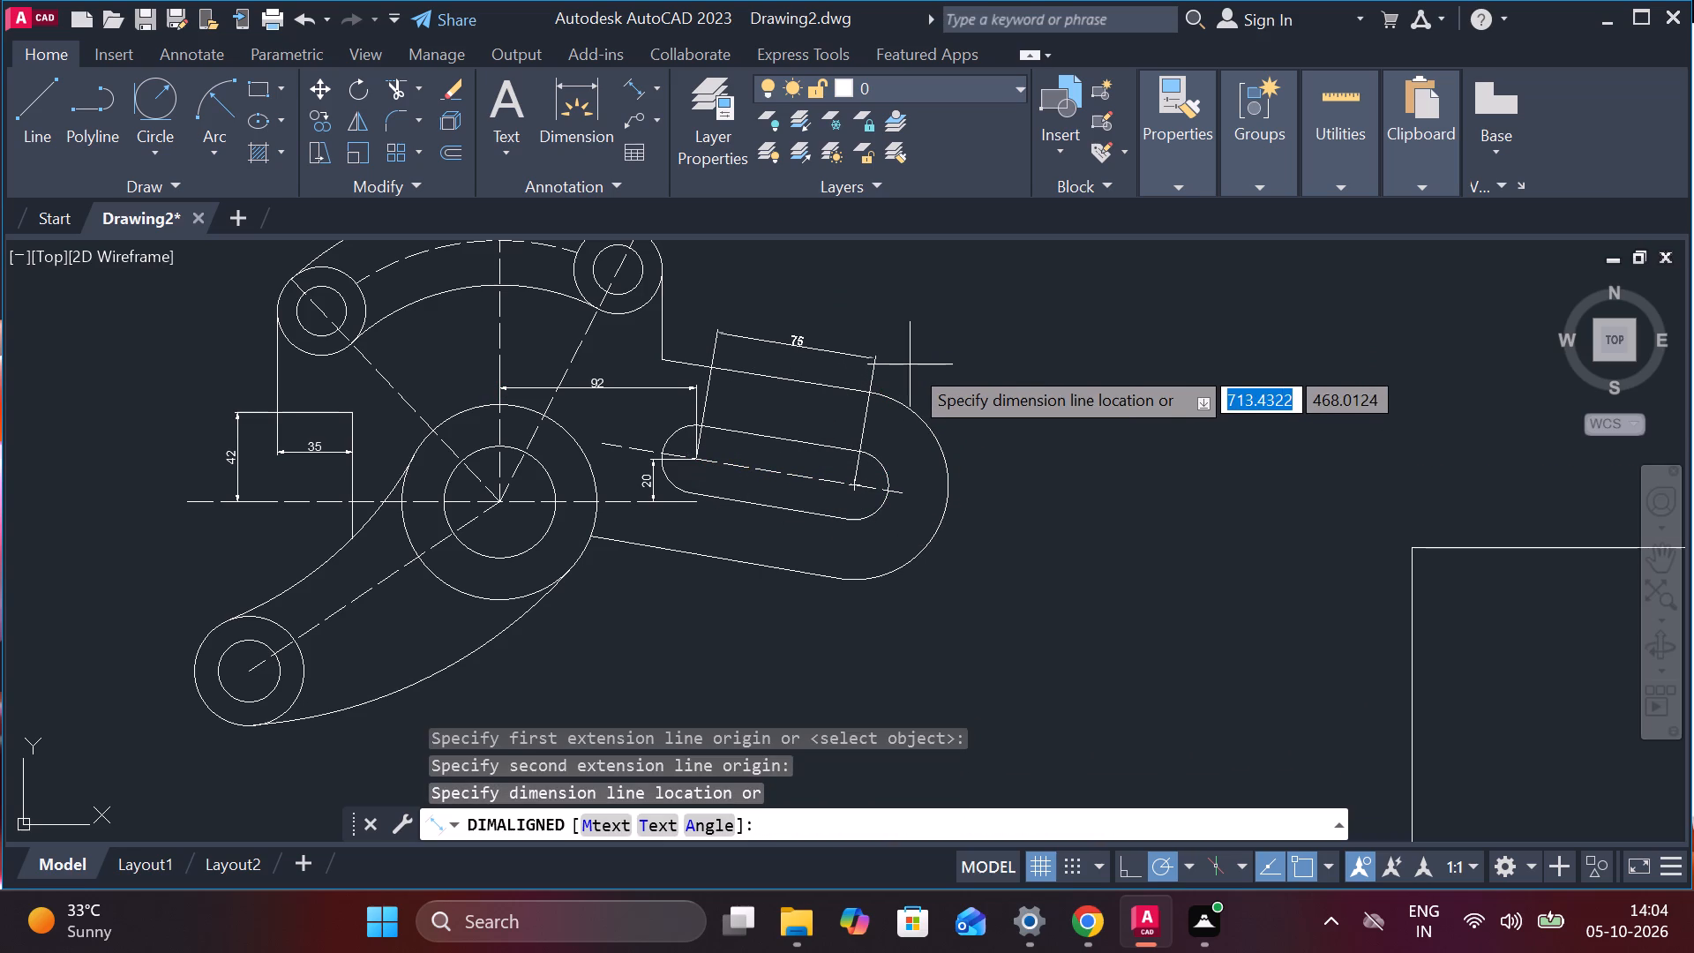
left_click(914, 358)
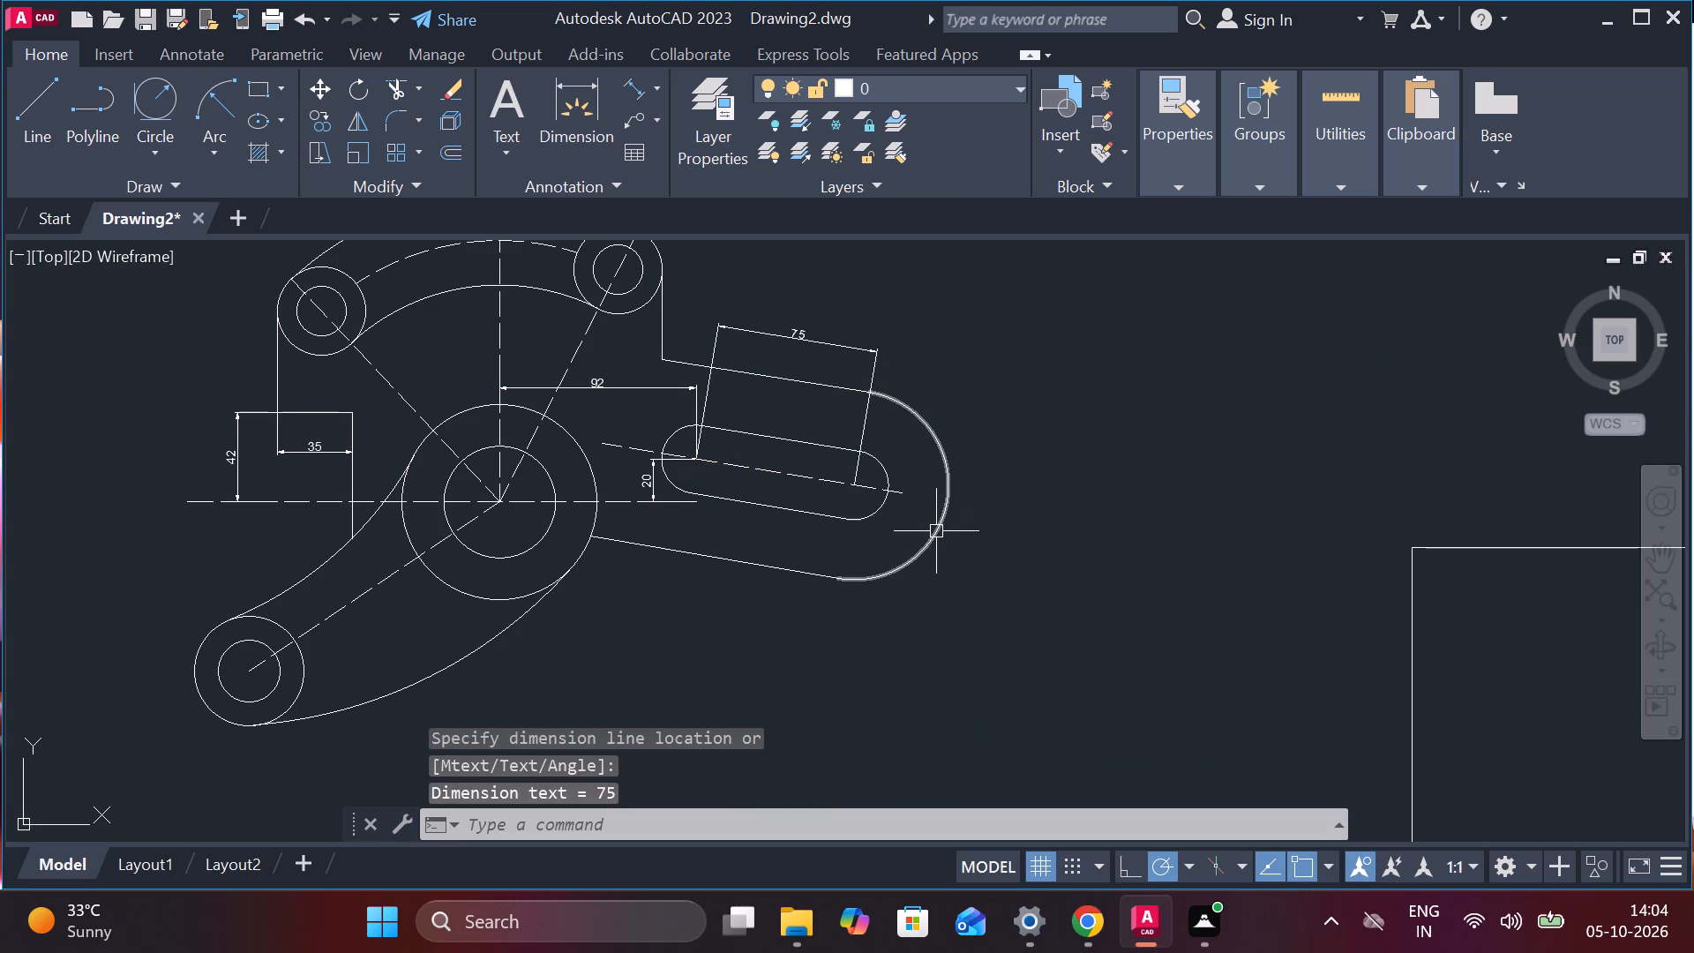
Add an aligned dimension between the central circles' centre and the lower-left boss centre, placed below the curved arm.
key("space")
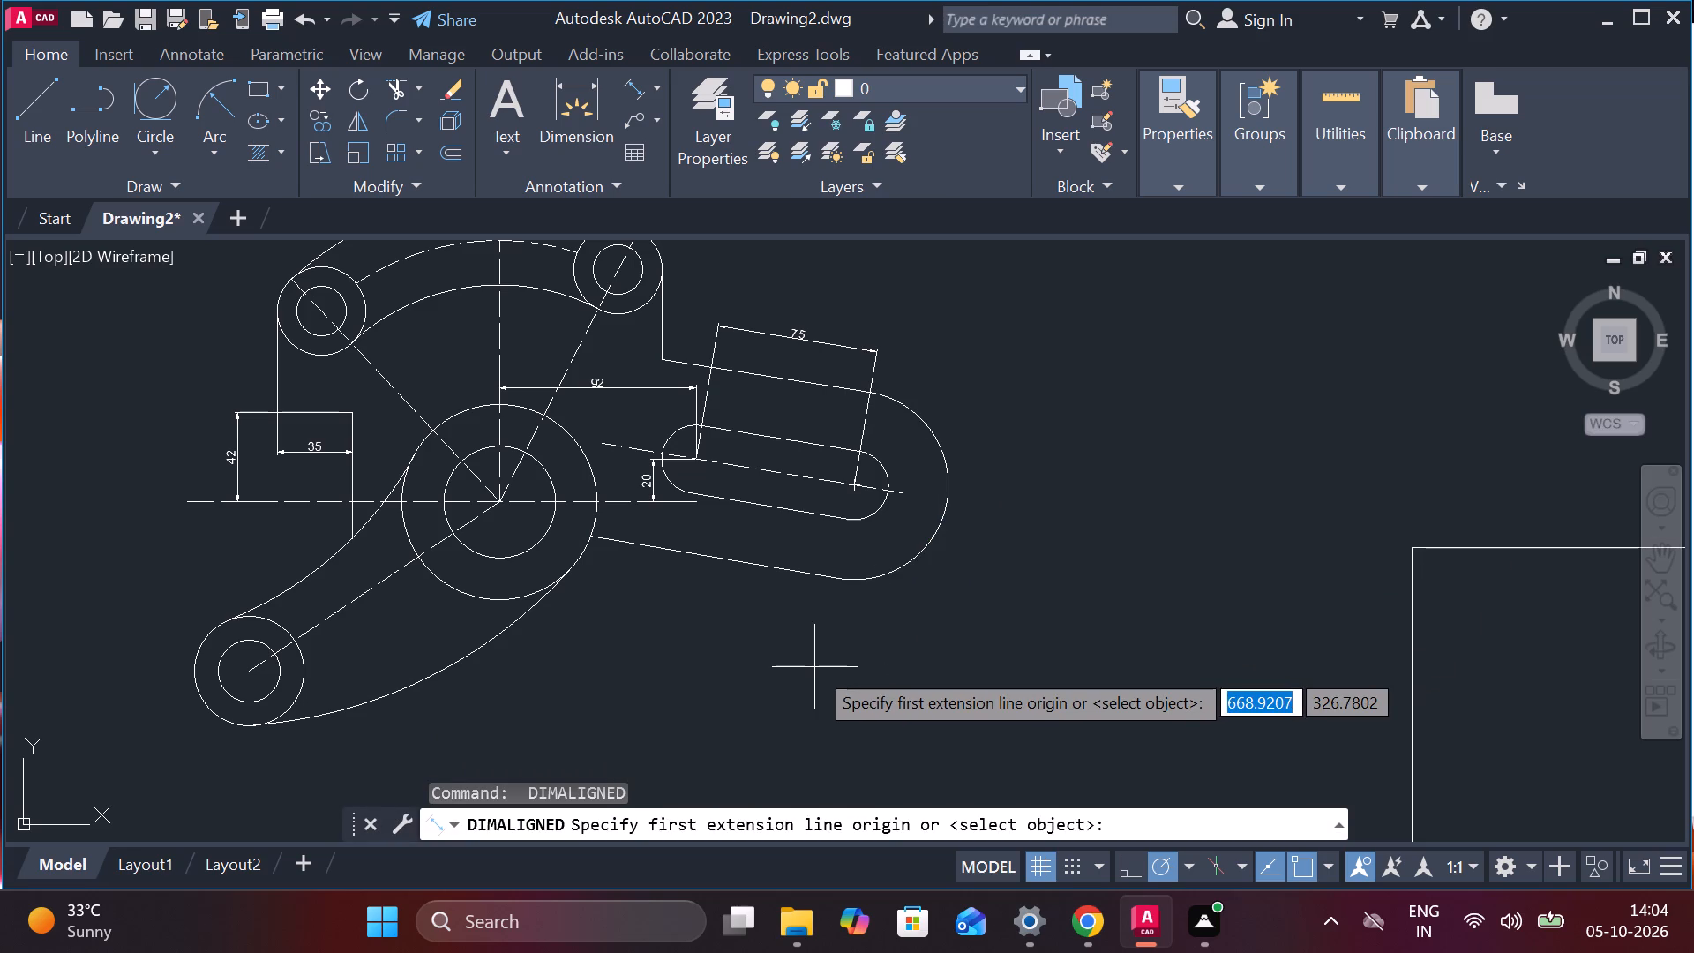
left_click(505, 499)
middle_click_drag(686, 566, 955, 395)
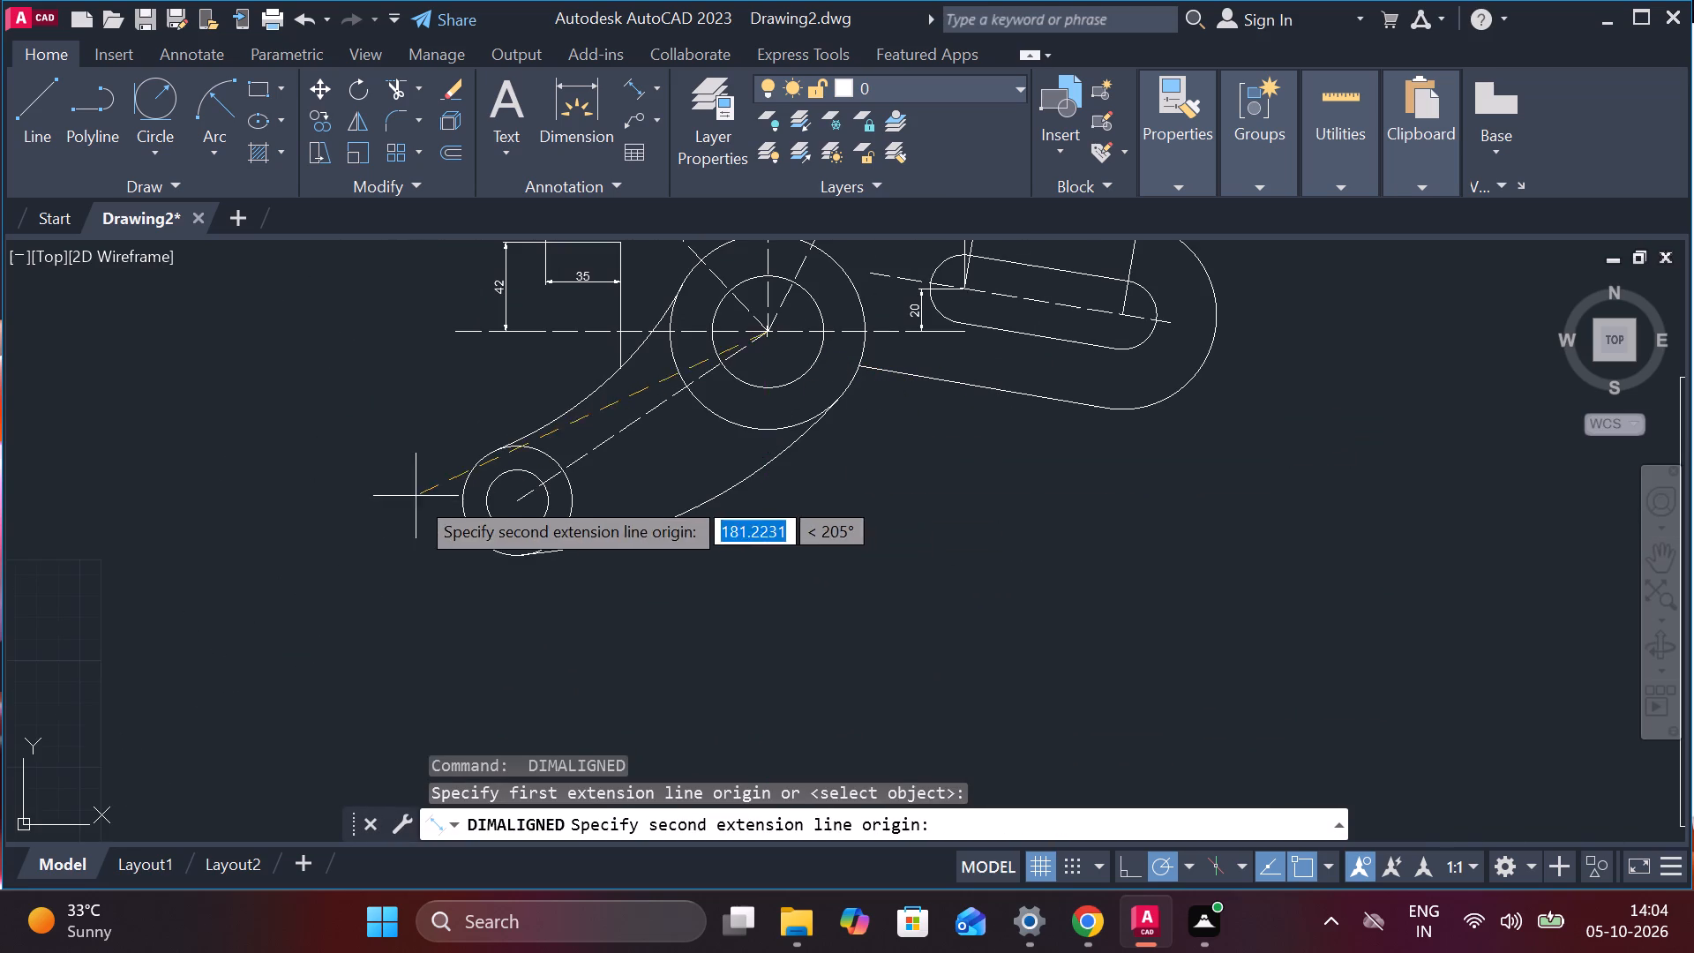
left_click(508, 510)
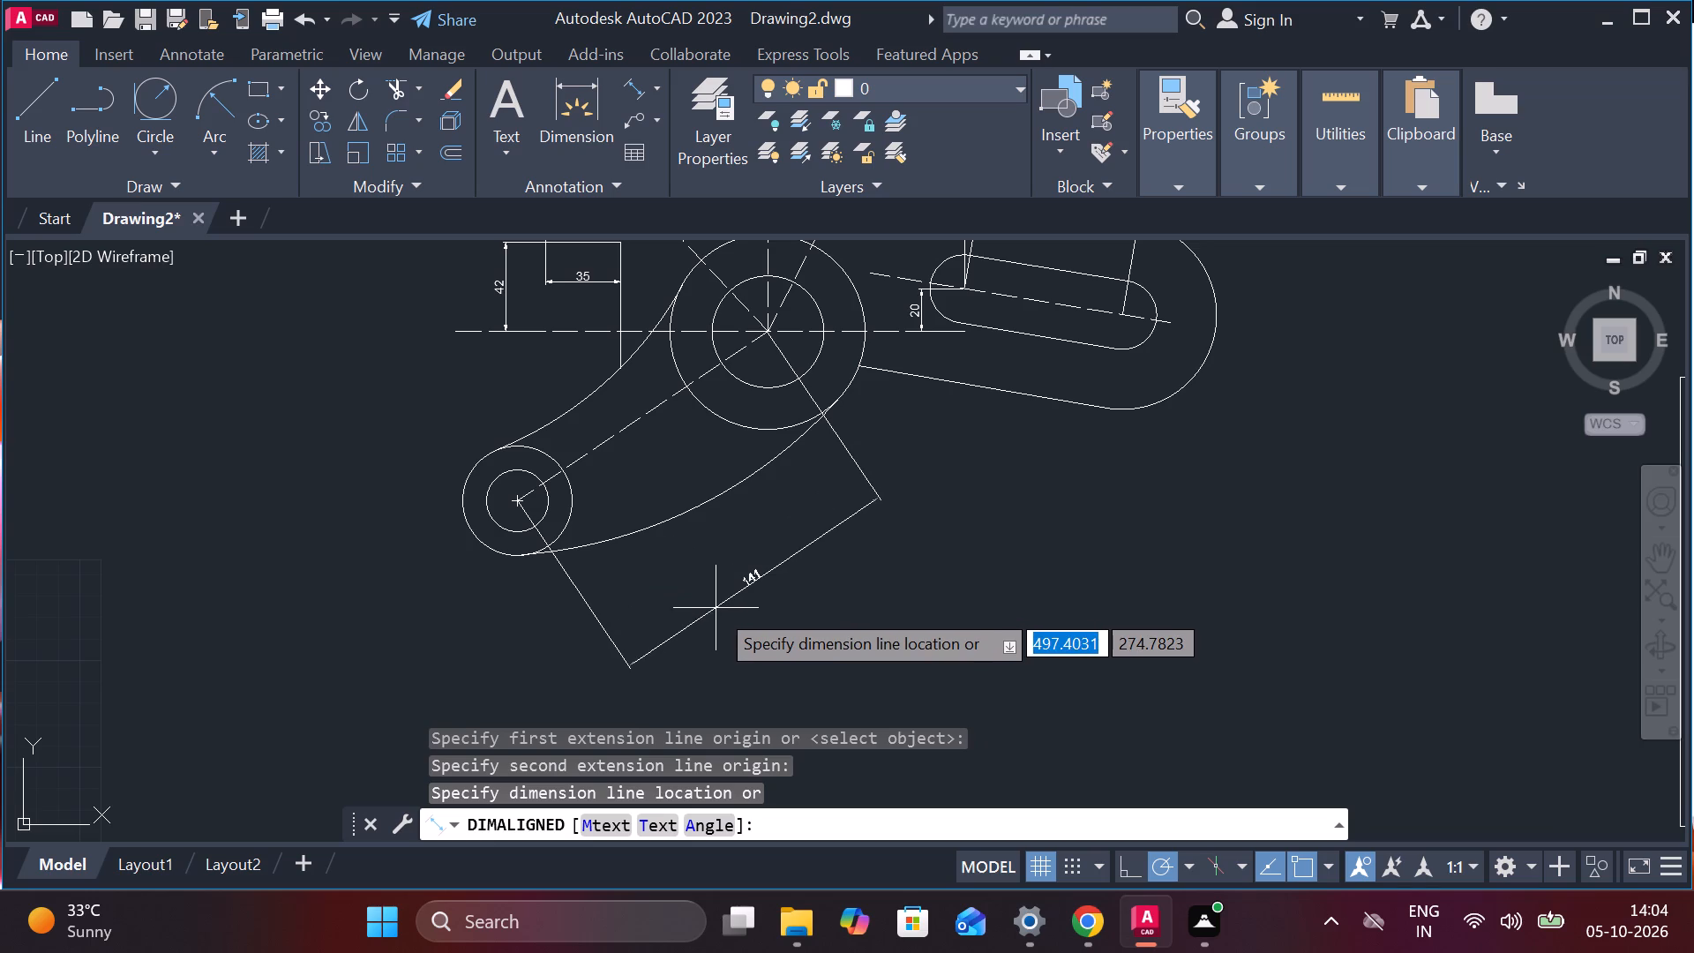
left_click(716, 608)
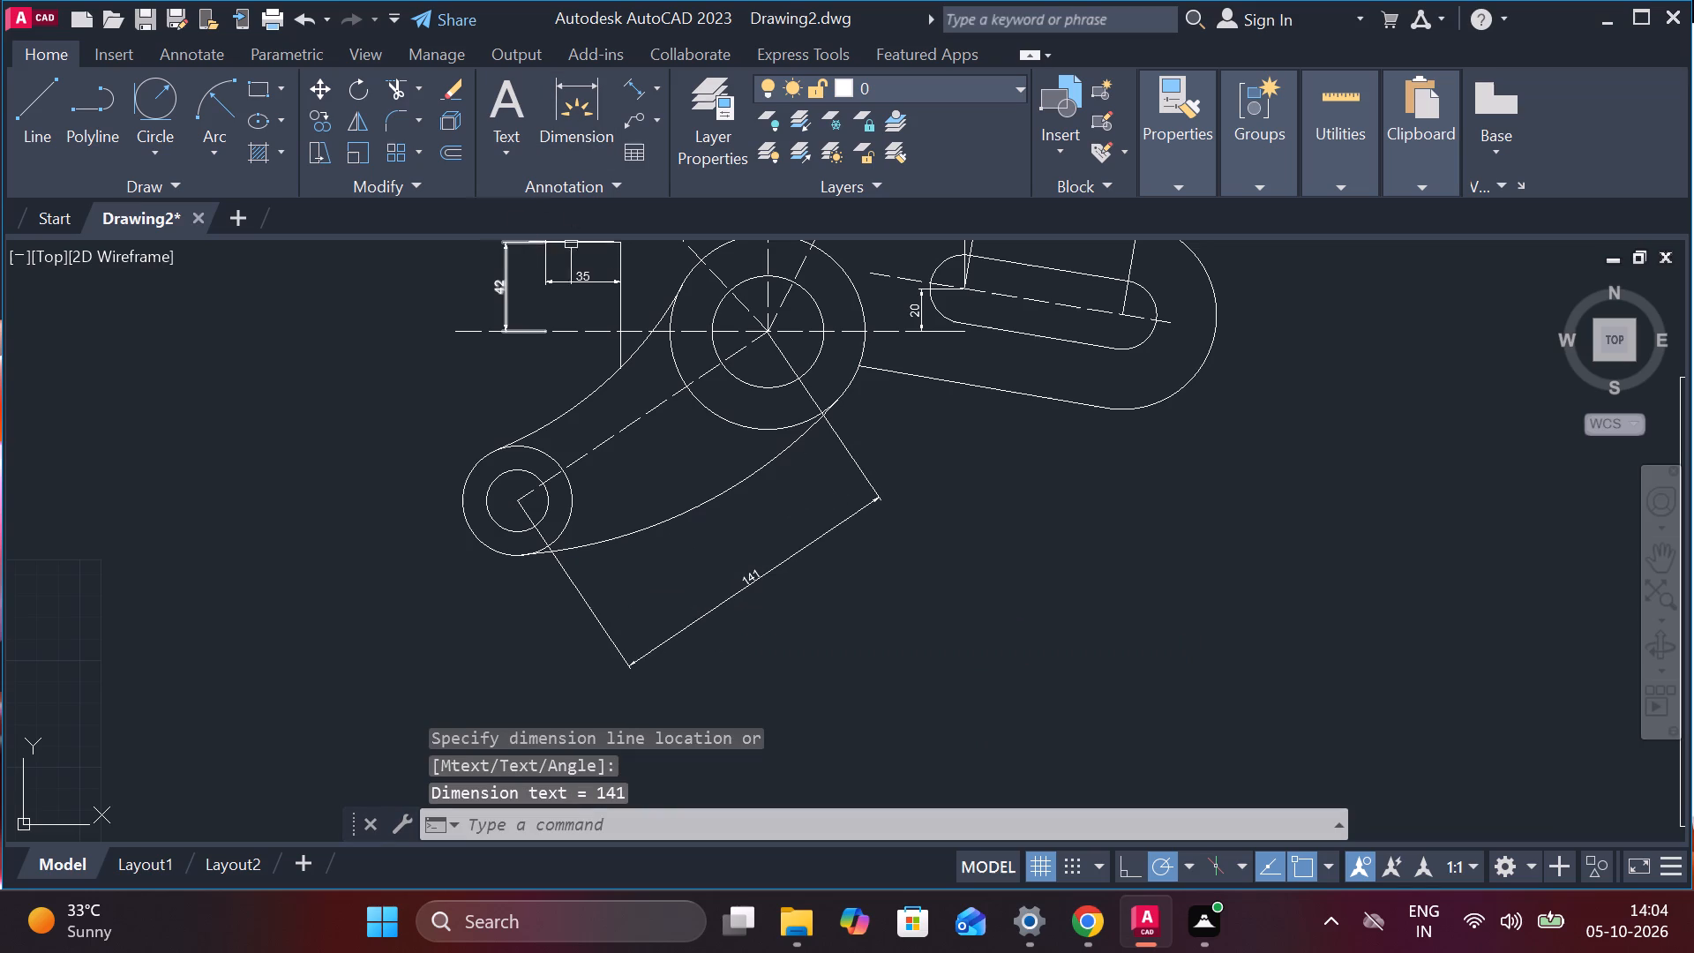
Add a radius dimension to the upper concave arc of the curved lower-left arm, placed outside the arm's outline.
left_click(664, 79)
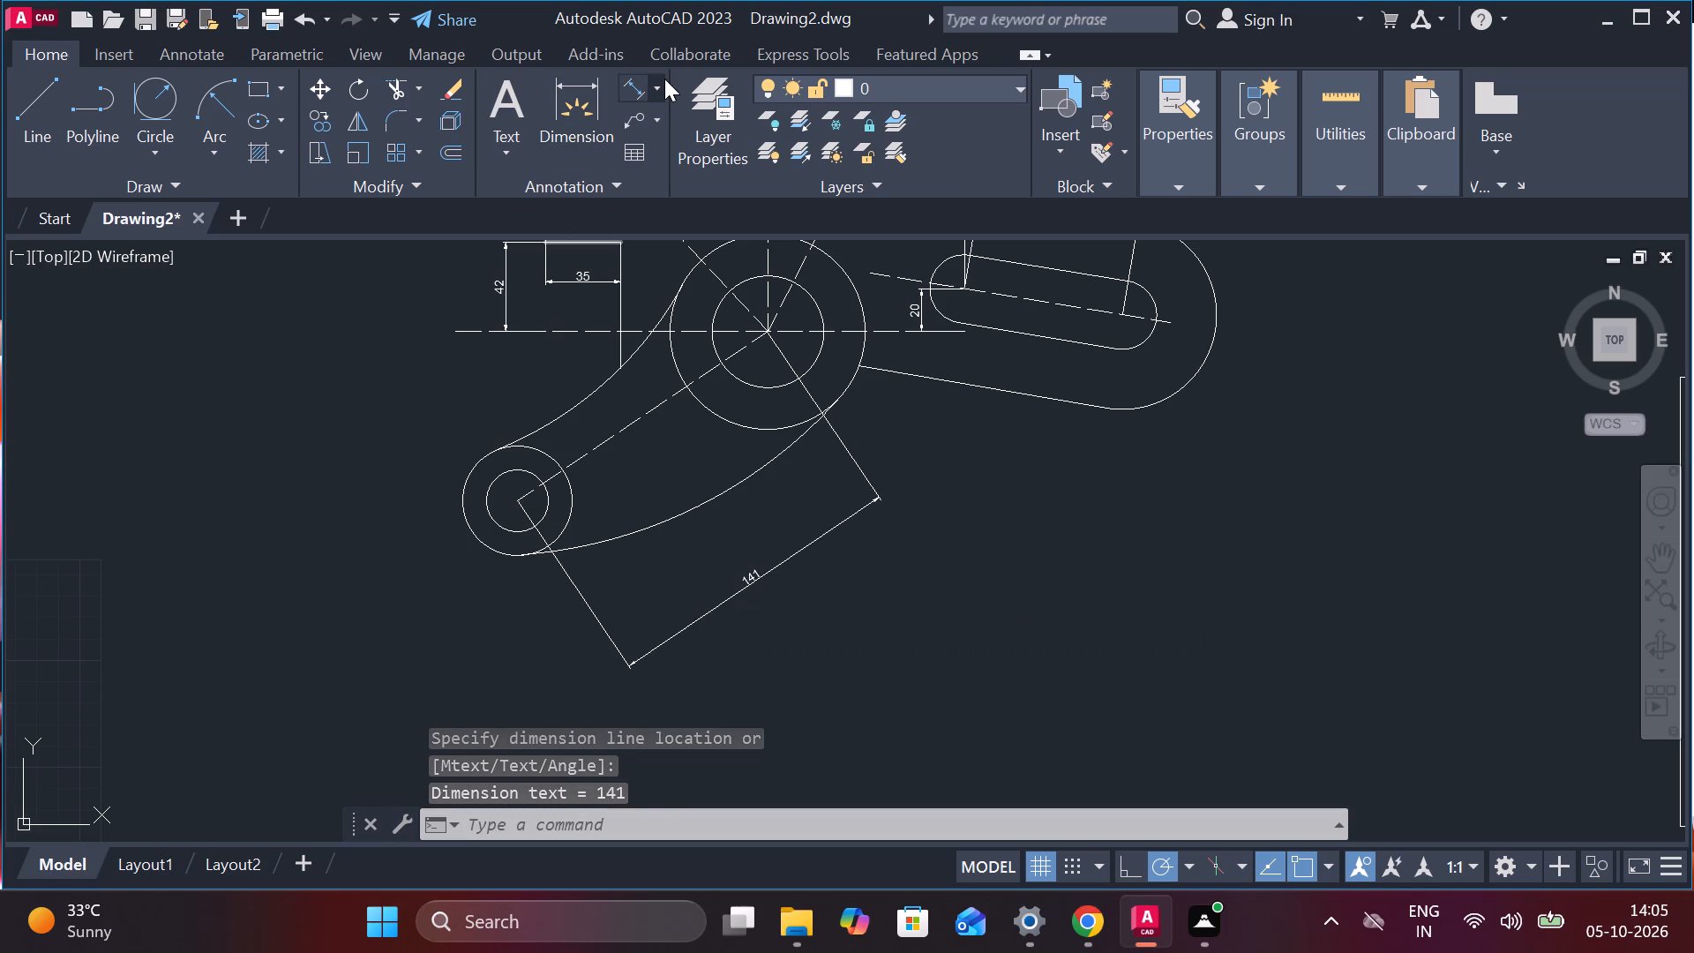
left_click(675, 363)
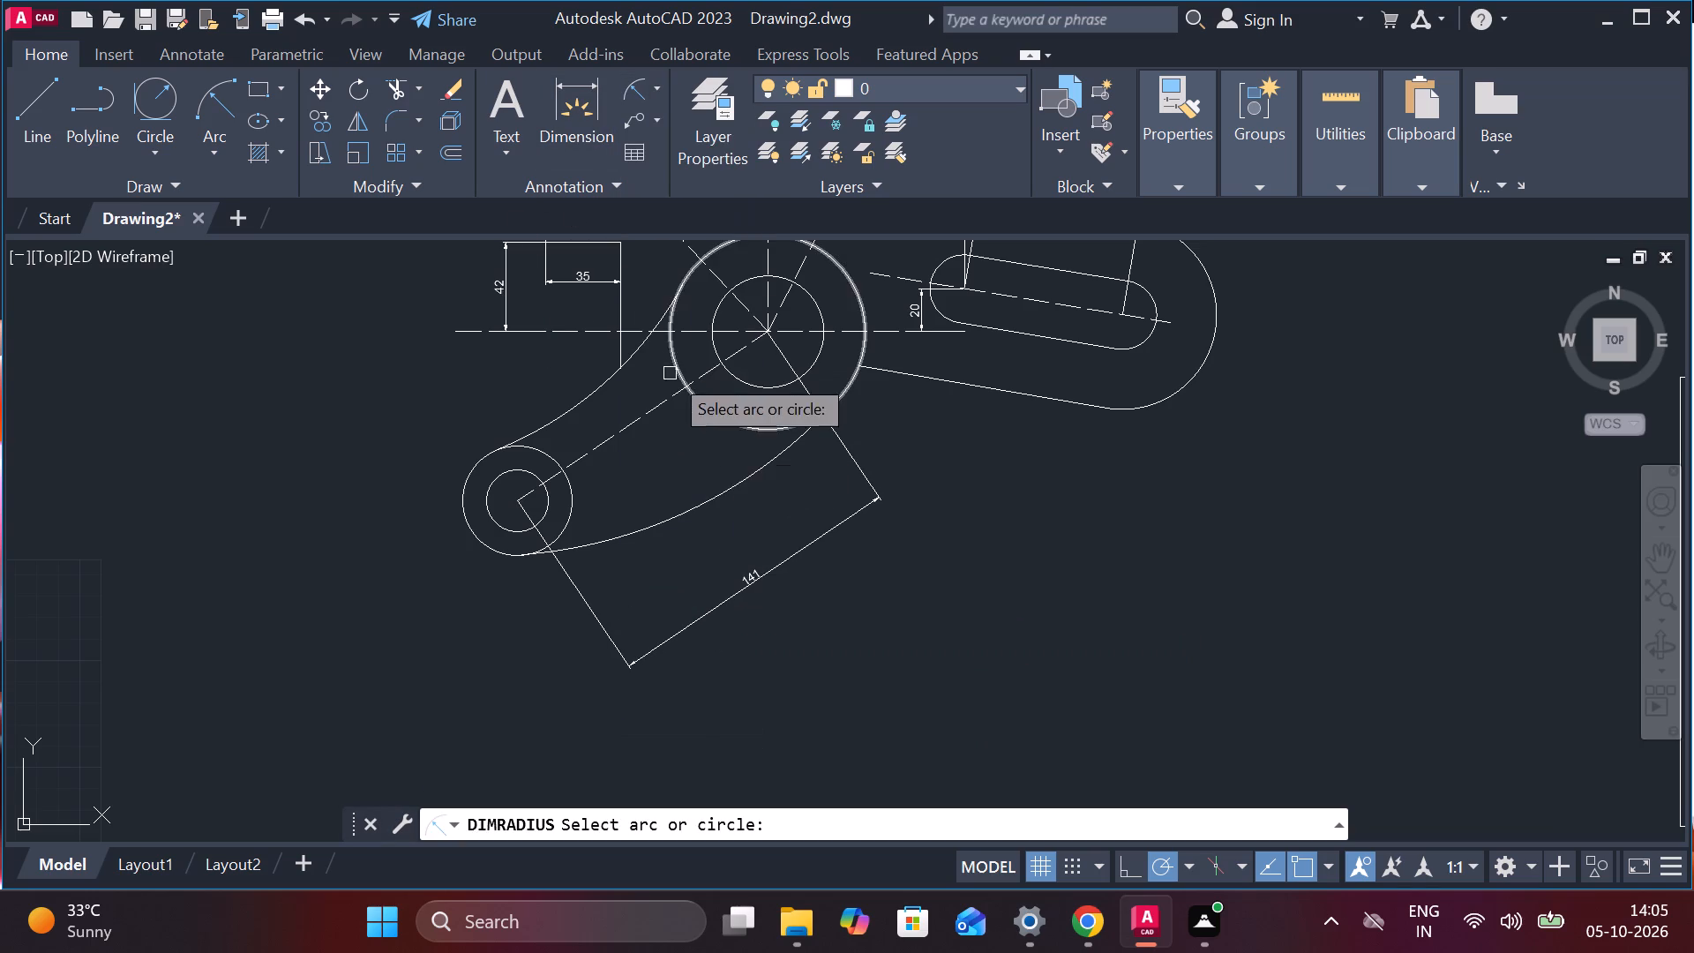
left_click(564, 414)
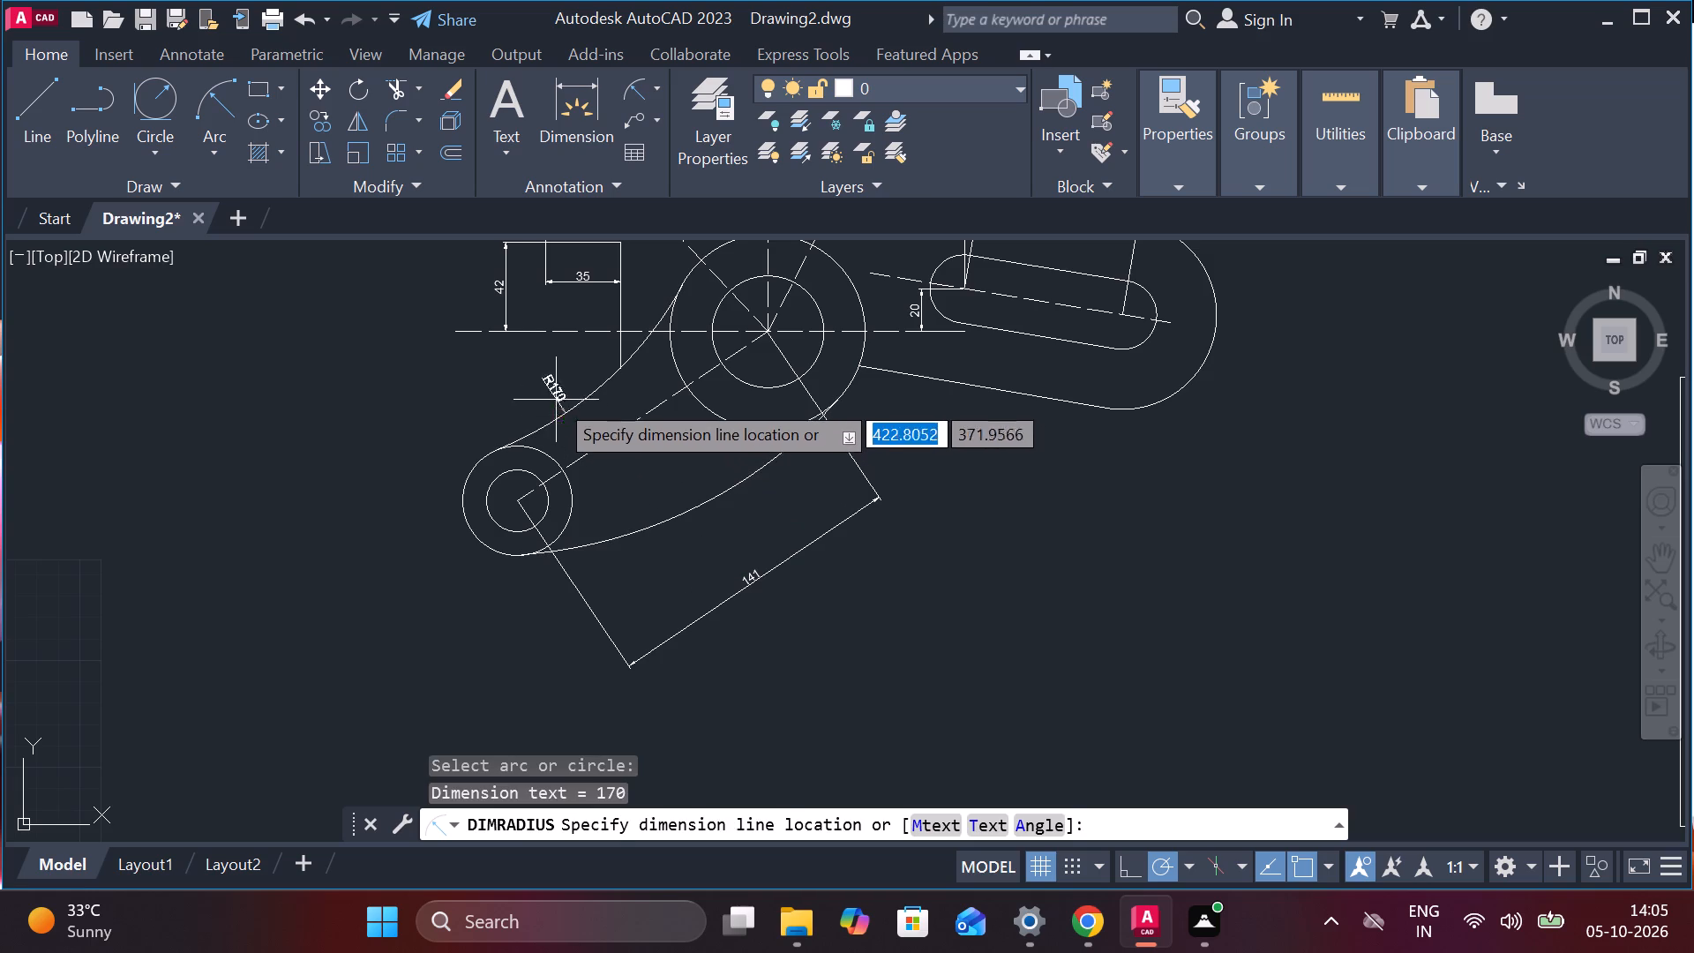
scroll(531, 391, "up", 1)
left_click(504, 365)
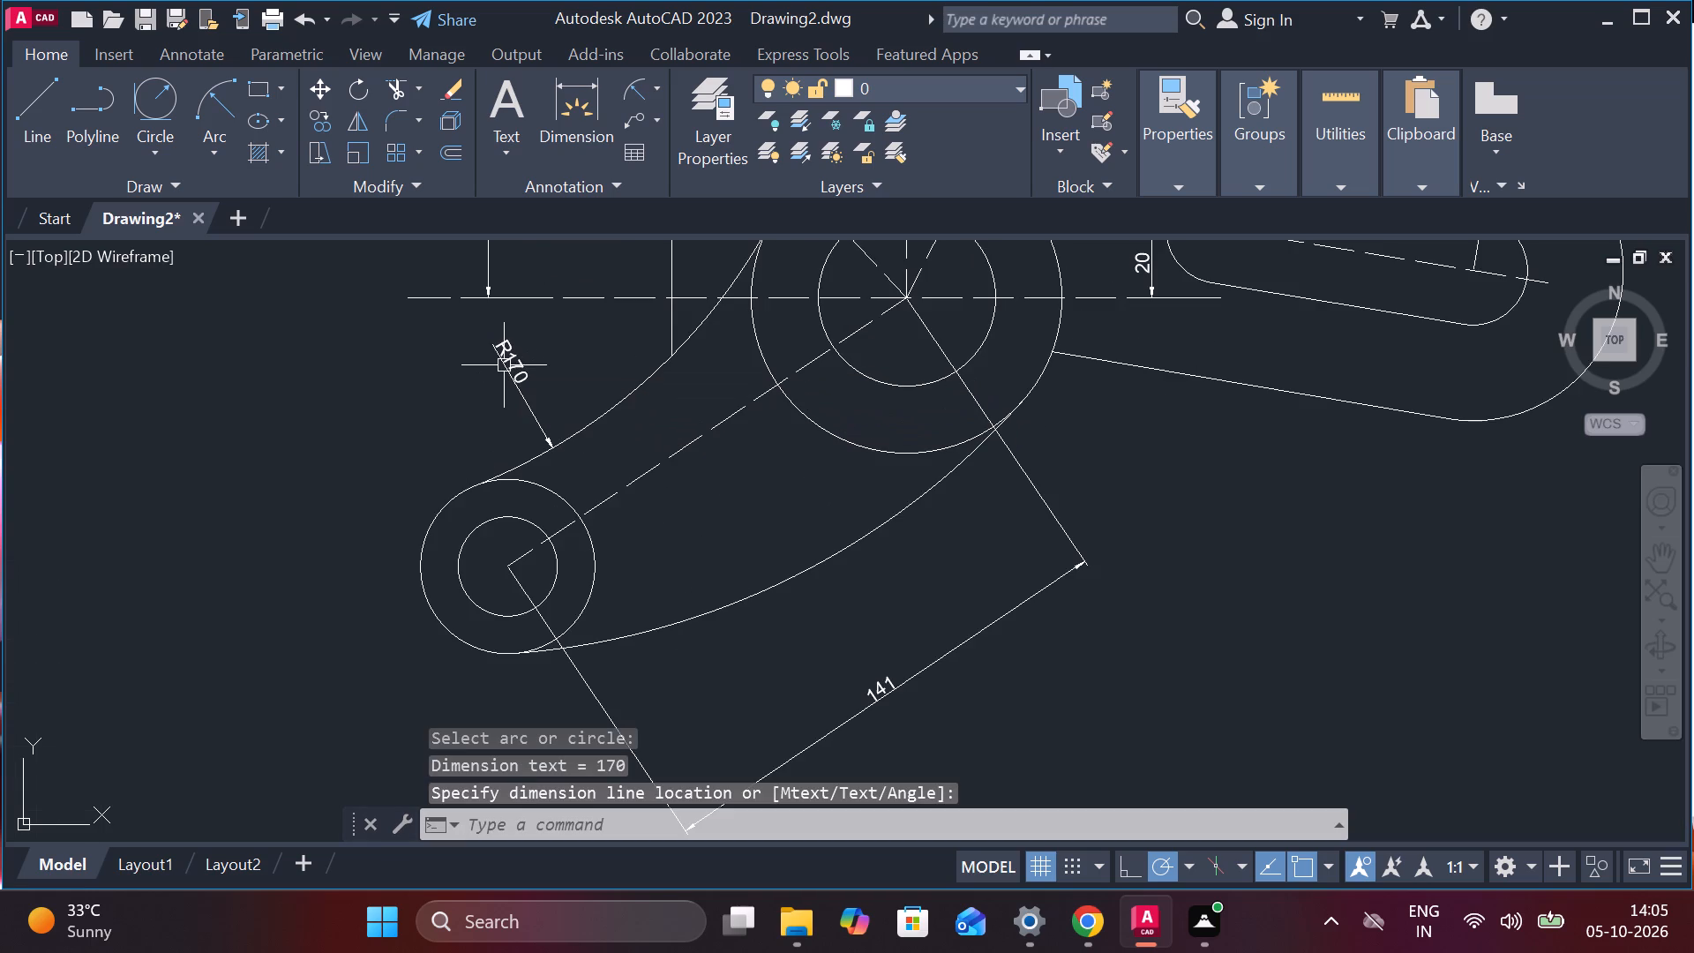
Add a radius dimension to the lower arc of the curved arm, with its text placed inside the arm.
key("space")
left_click(798, 571)
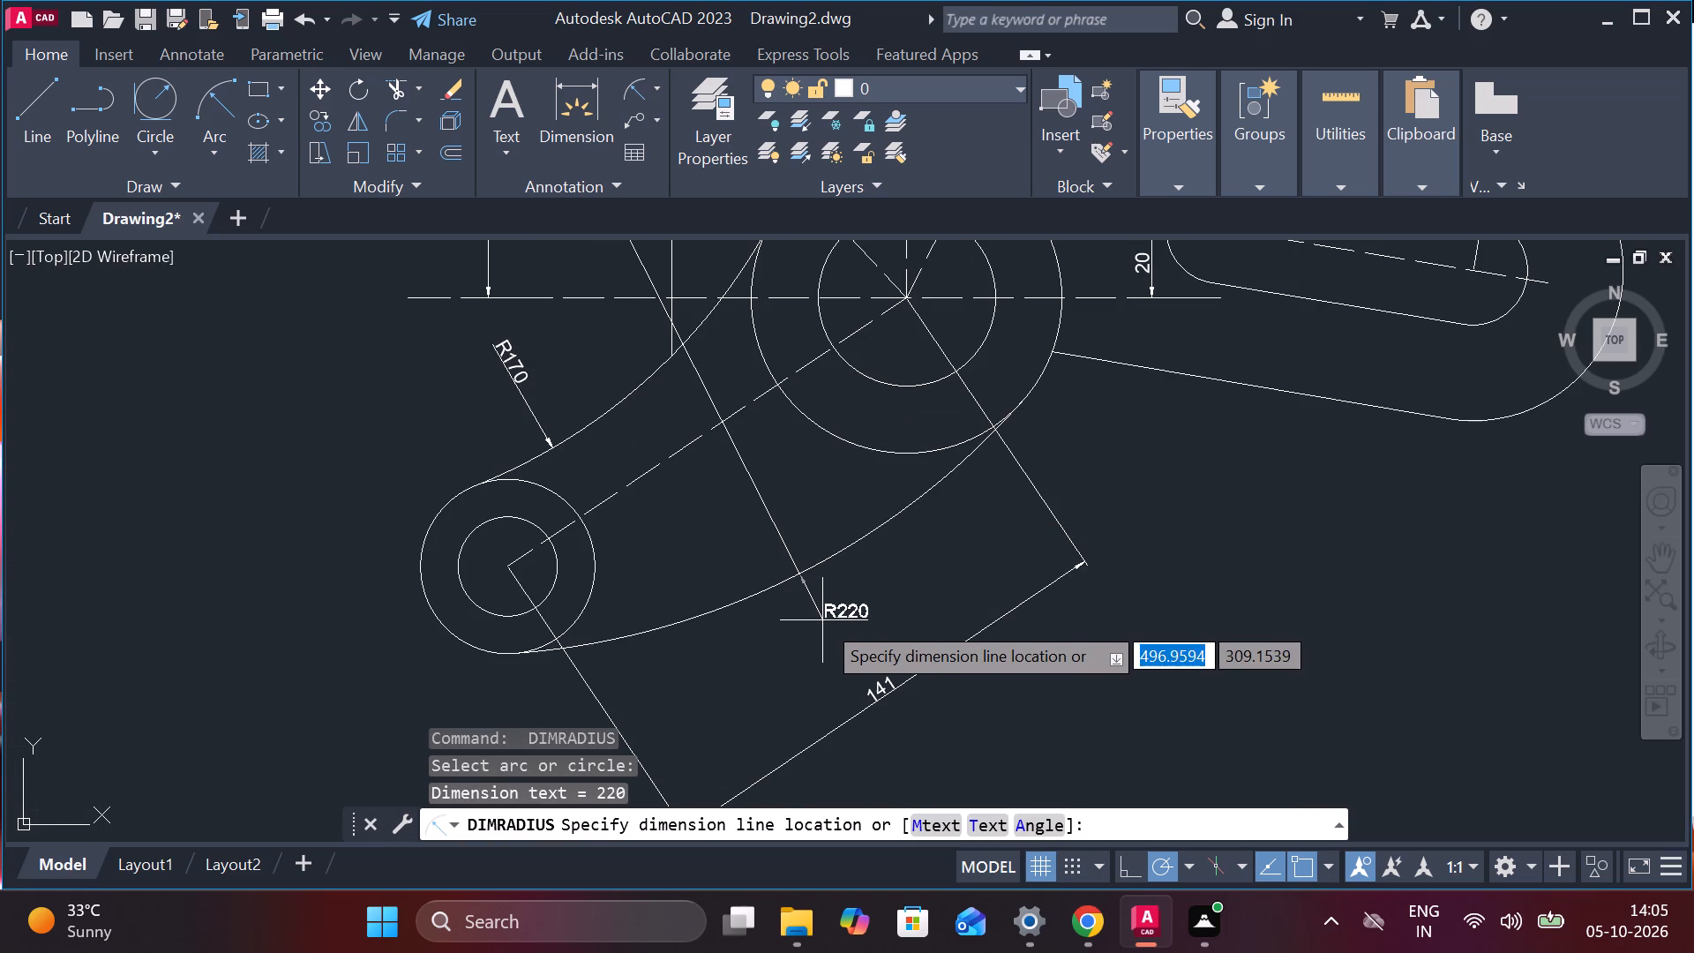
left_click(771, 538)
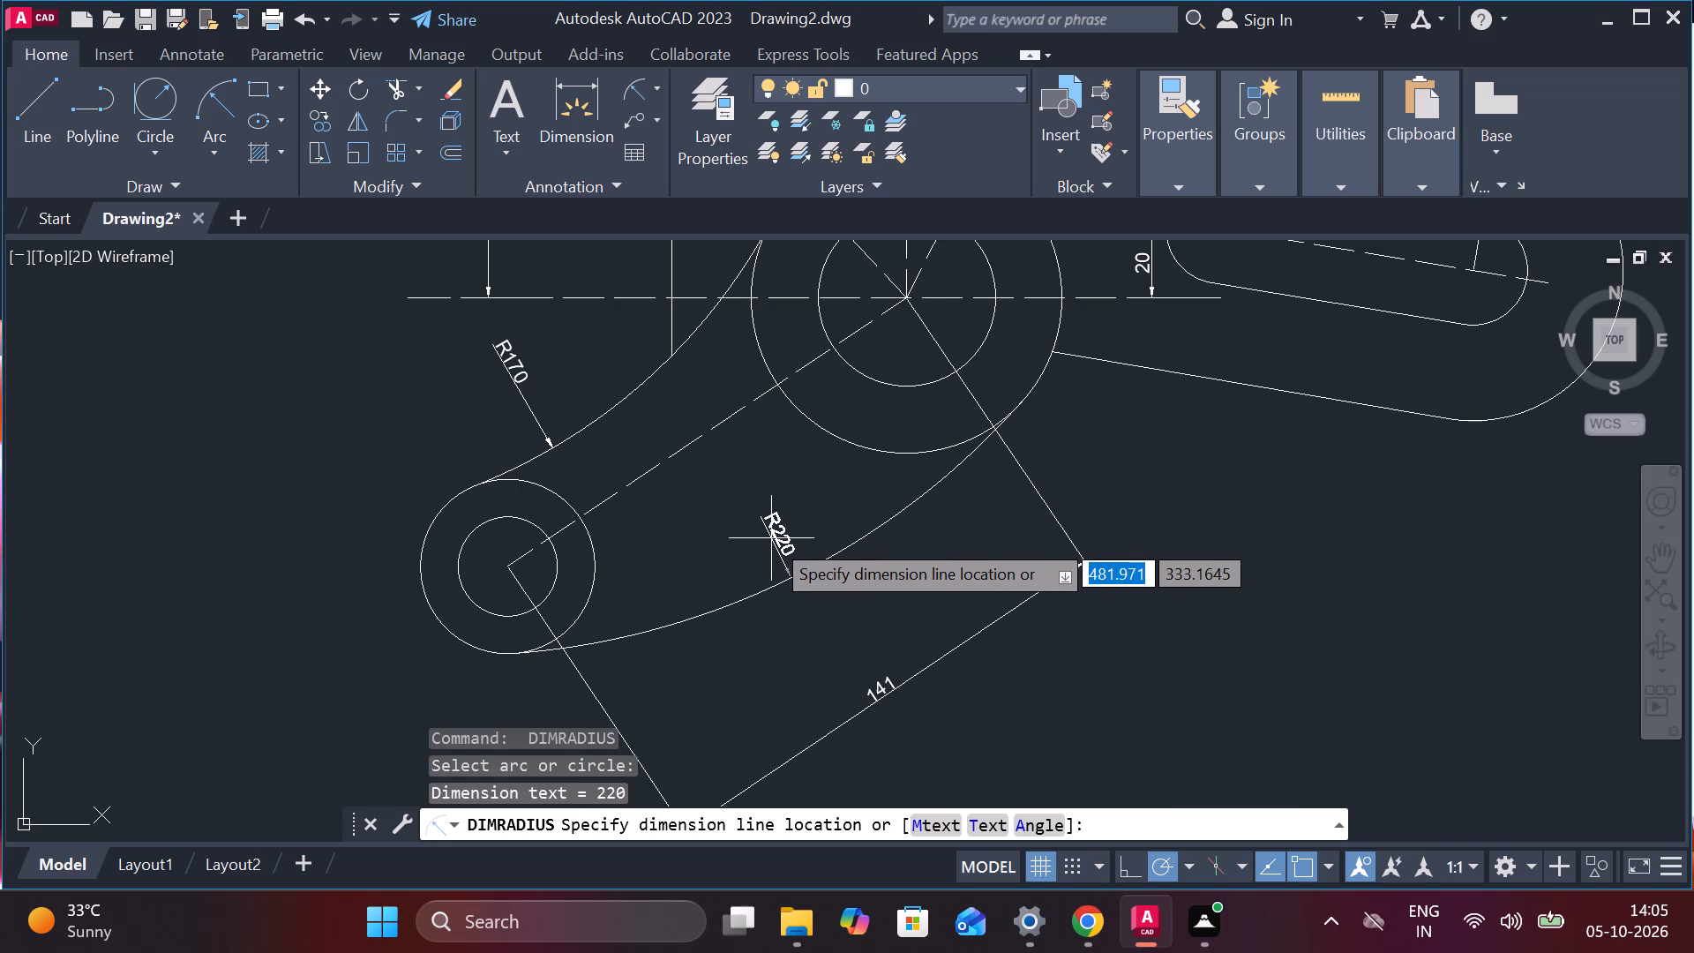
scroll(797, 523, "up", 2)
scroll(797, 523, "down", 3)
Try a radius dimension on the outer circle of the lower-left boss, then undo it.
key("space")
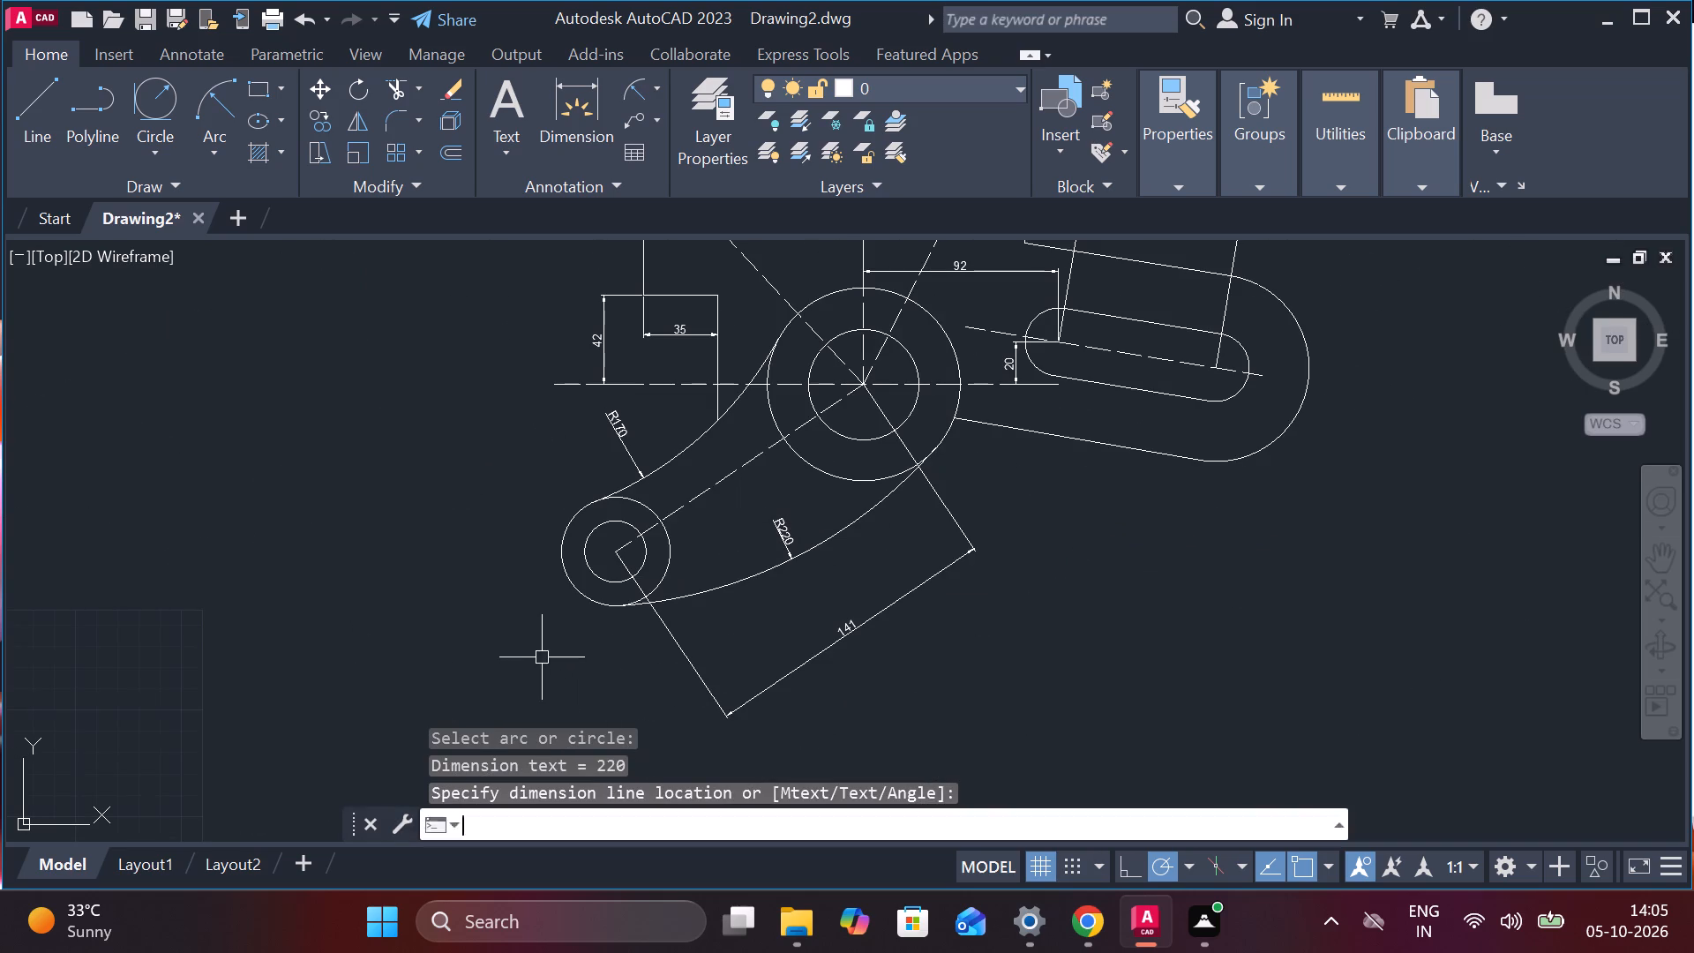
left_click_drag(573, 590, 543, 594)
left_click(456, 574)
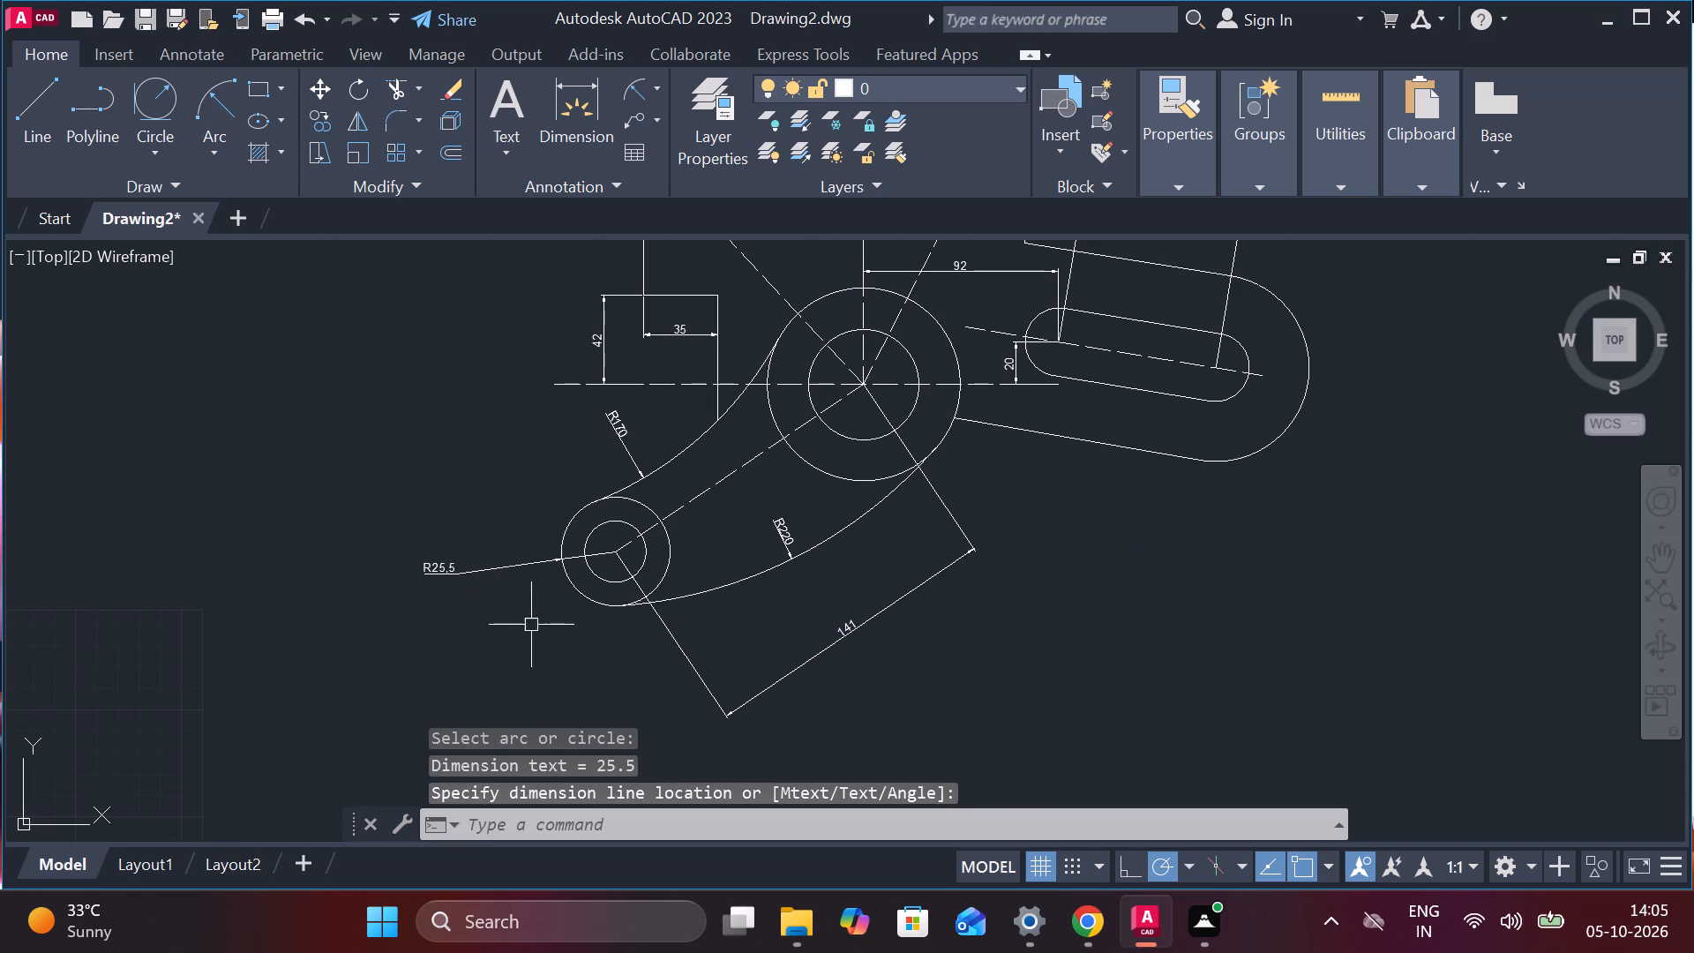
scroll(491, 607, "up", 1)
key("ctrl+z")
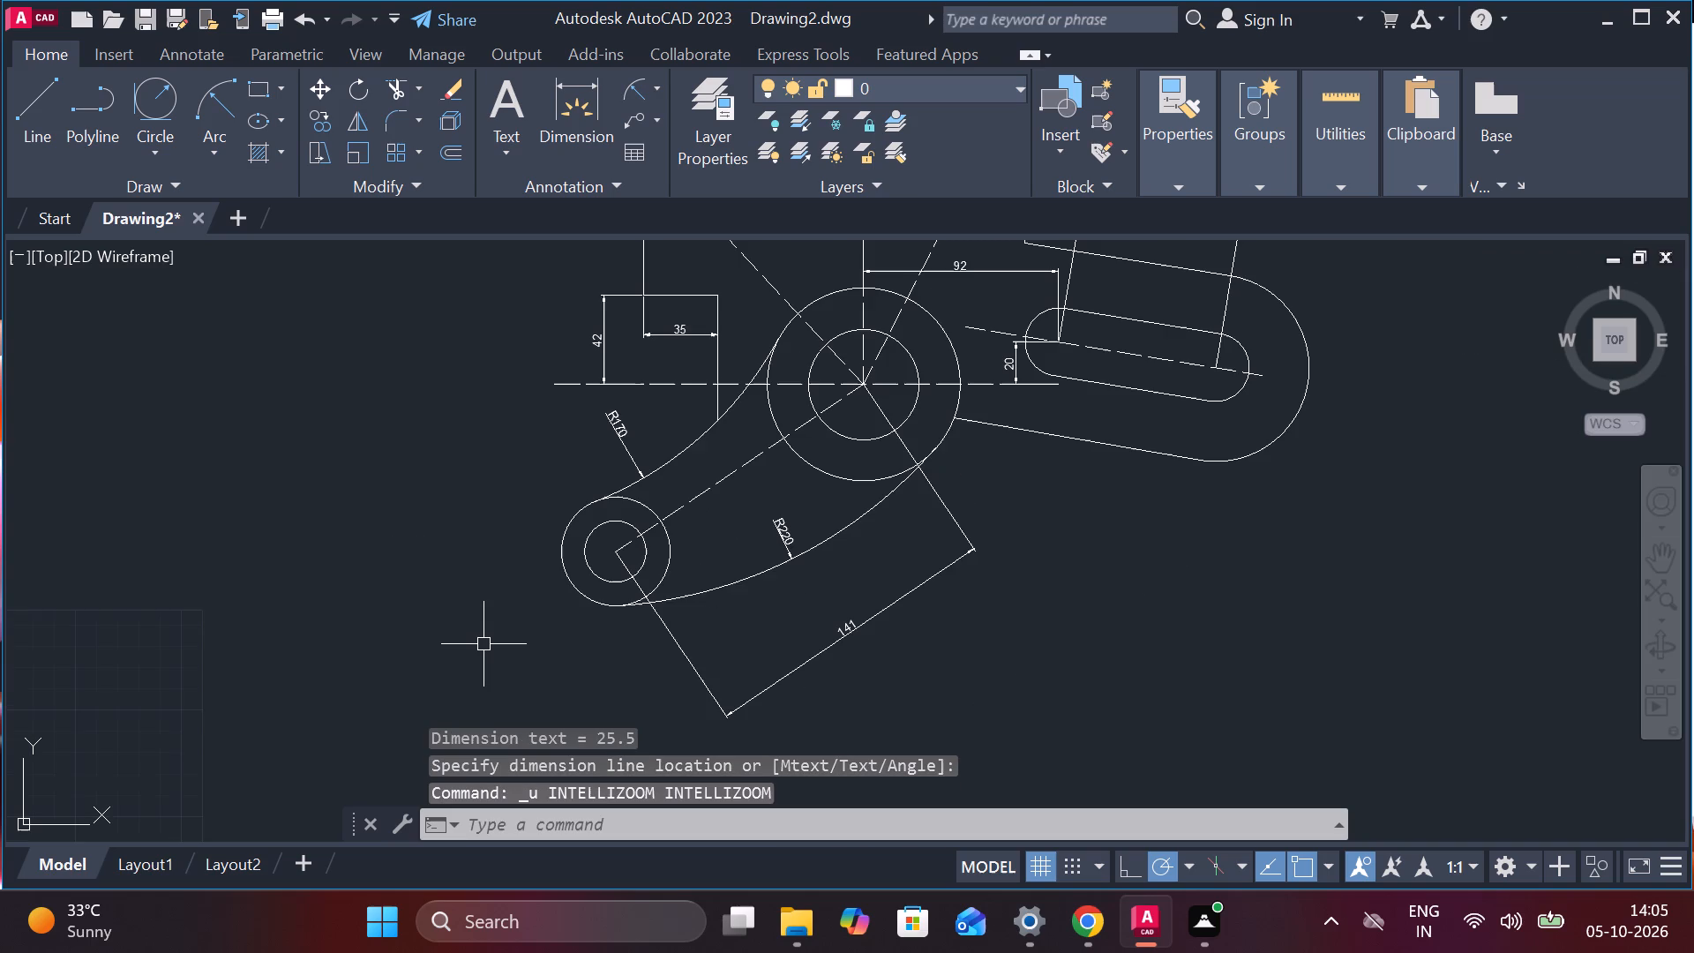
Add a radius dimension to the dashed centreline arc between the two upper bosses, with its text just outside that arc.
scroll(491, 642, "up", 1)
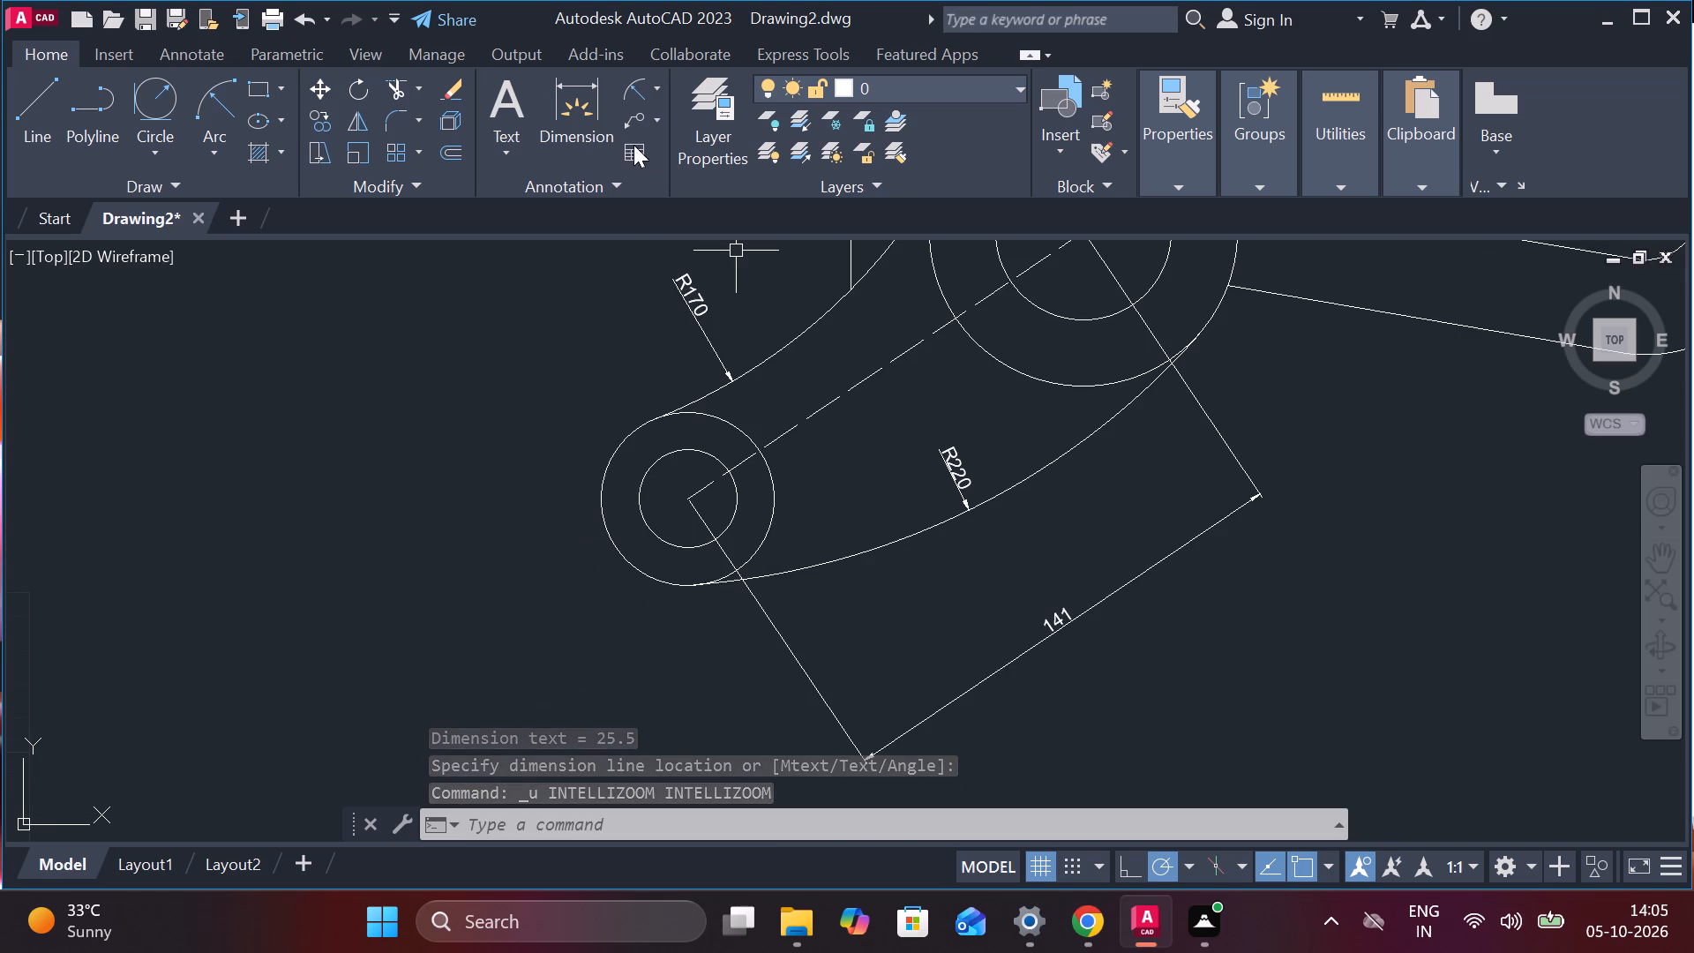
left_click(653, 79)
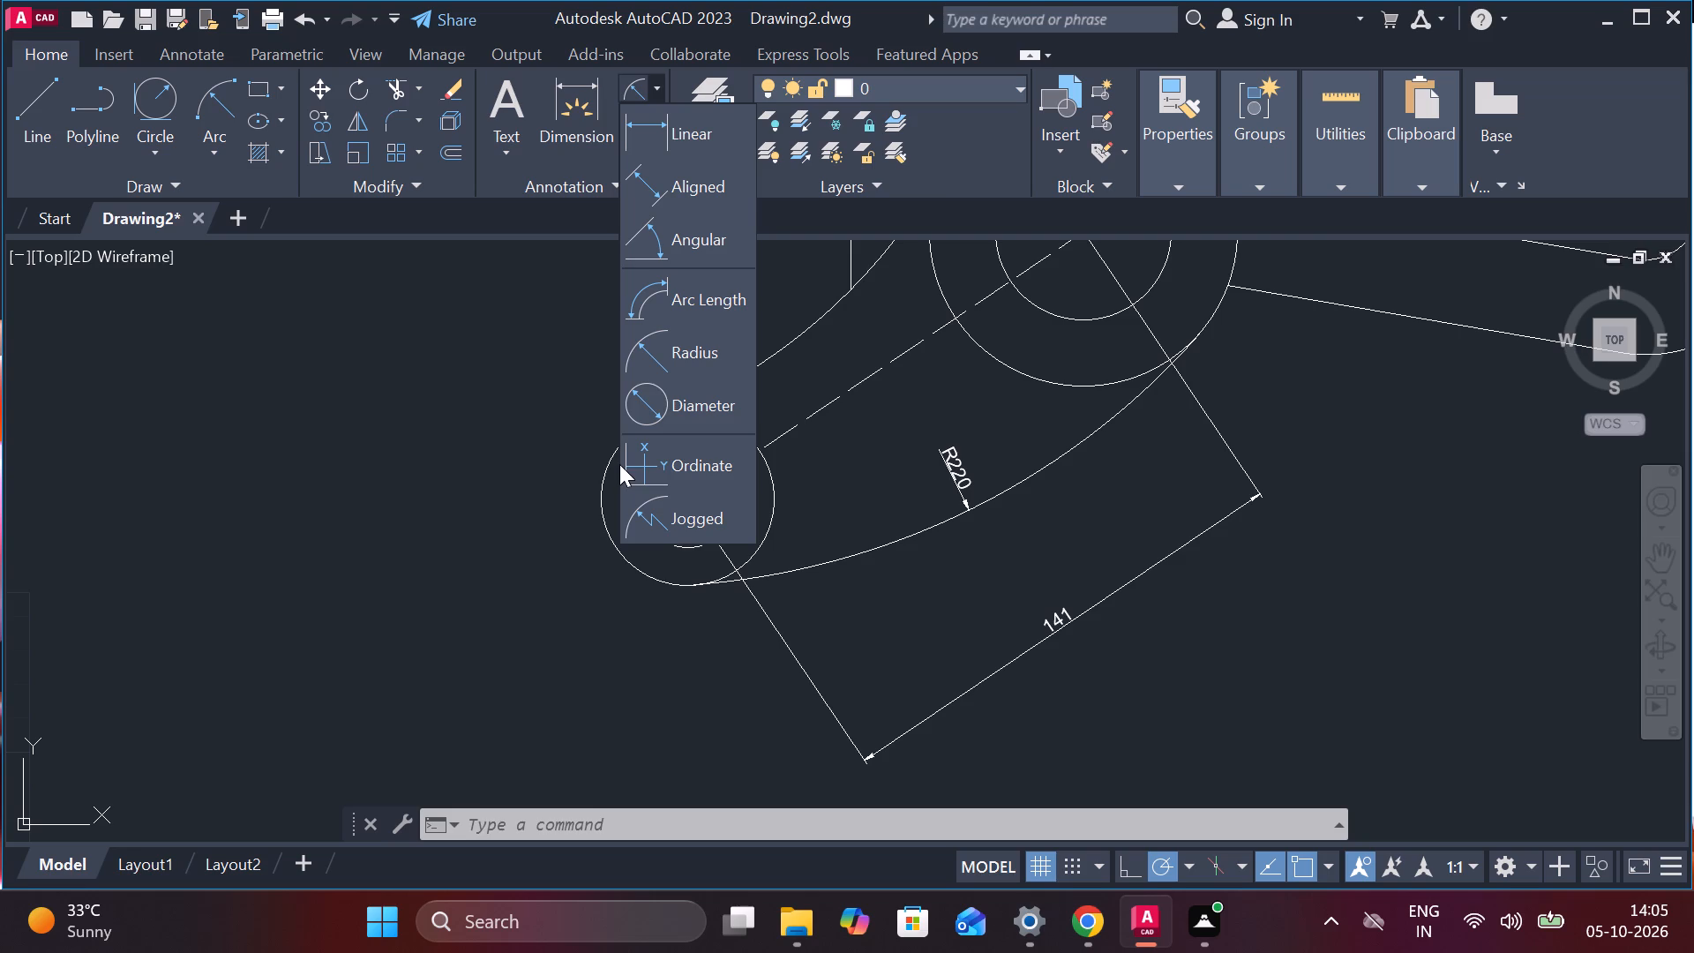
left_click(679, 349)
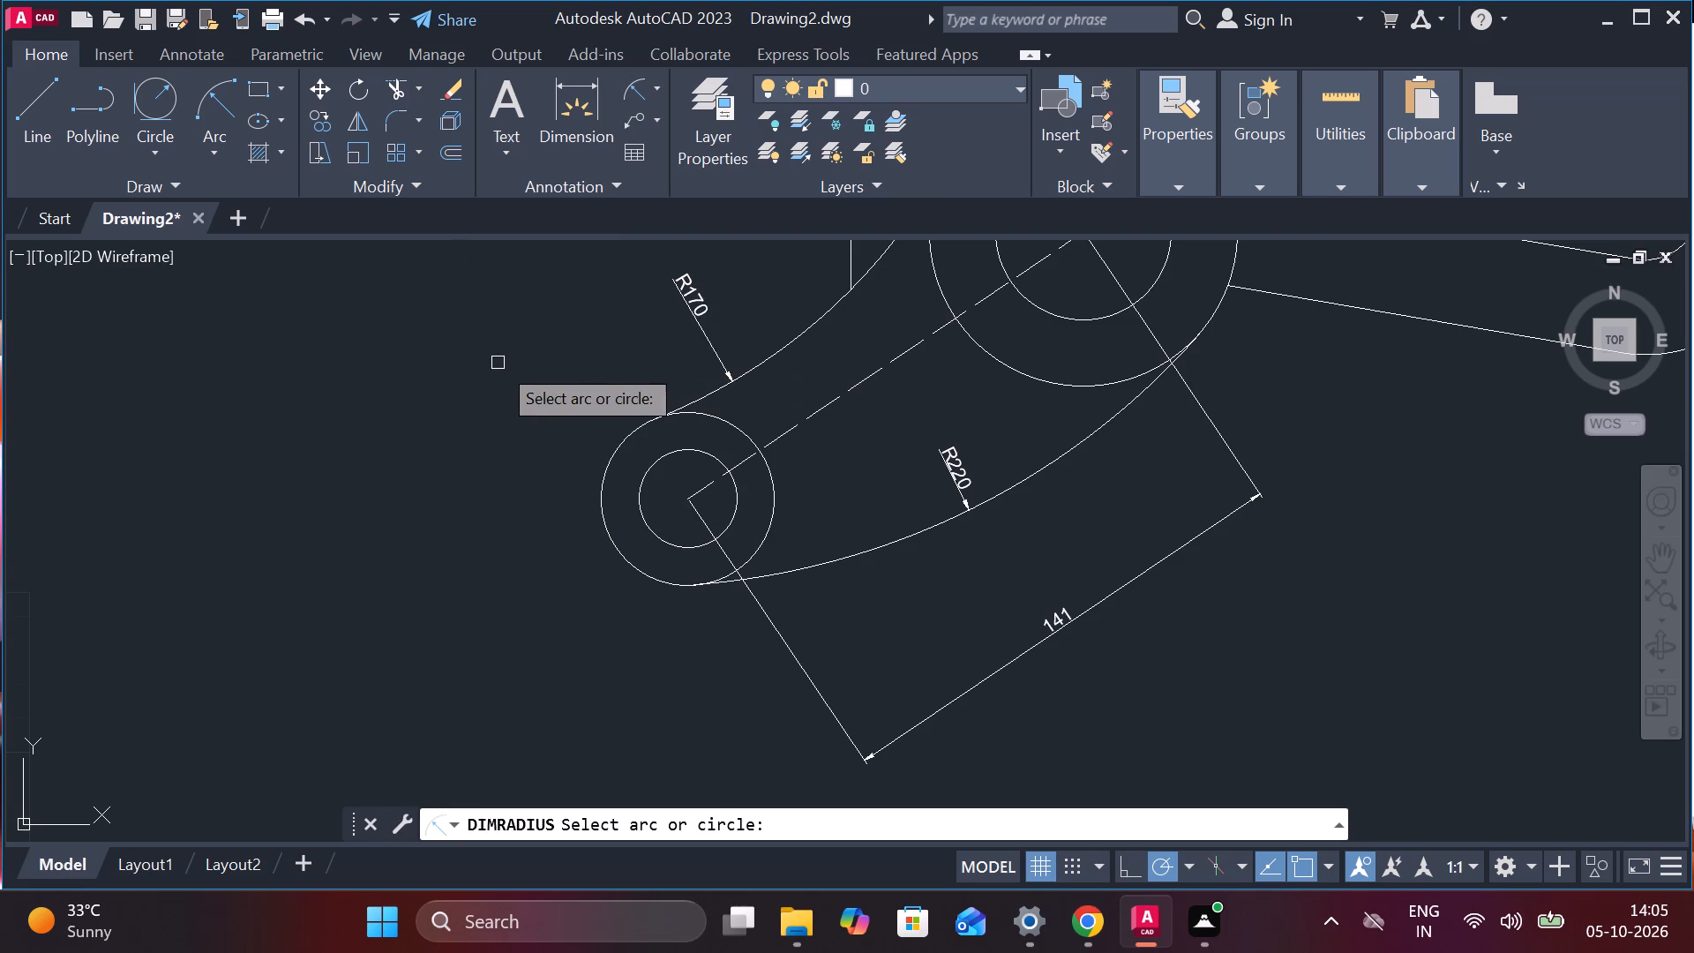
middle_click_drag(466, 428, 391, 634)
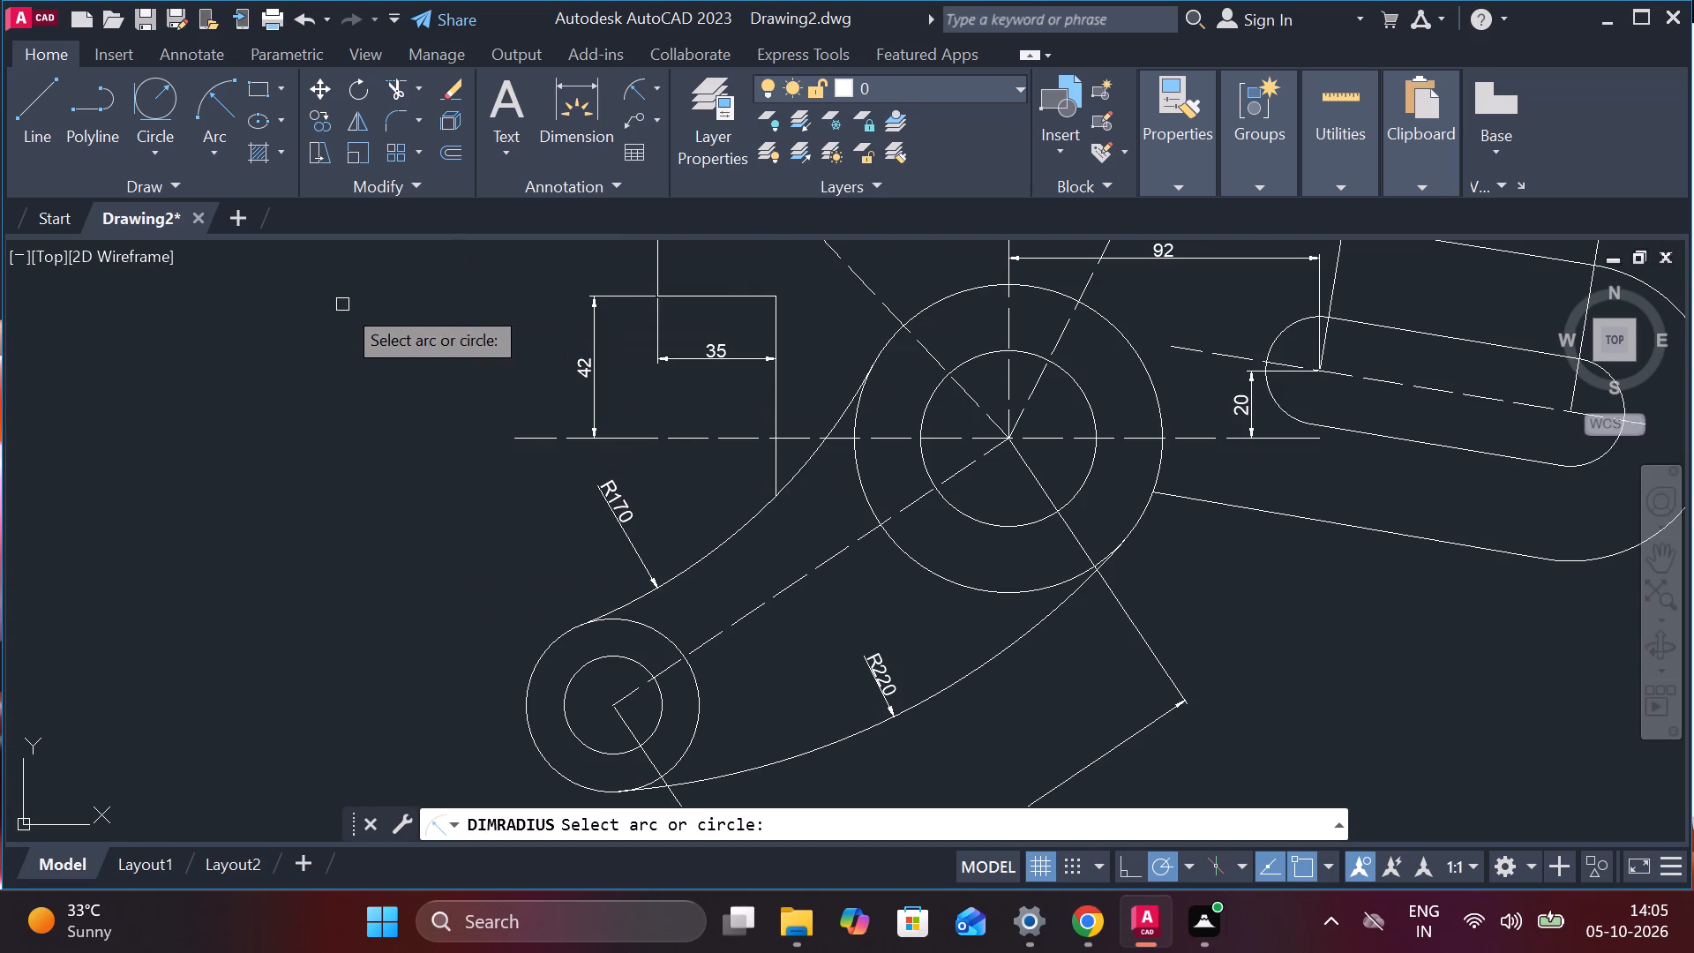
scroll(342, 304, "down", 2)
middle_click_drag(341, 380, 304, 497)
scroll(567, 352, "up", 2)
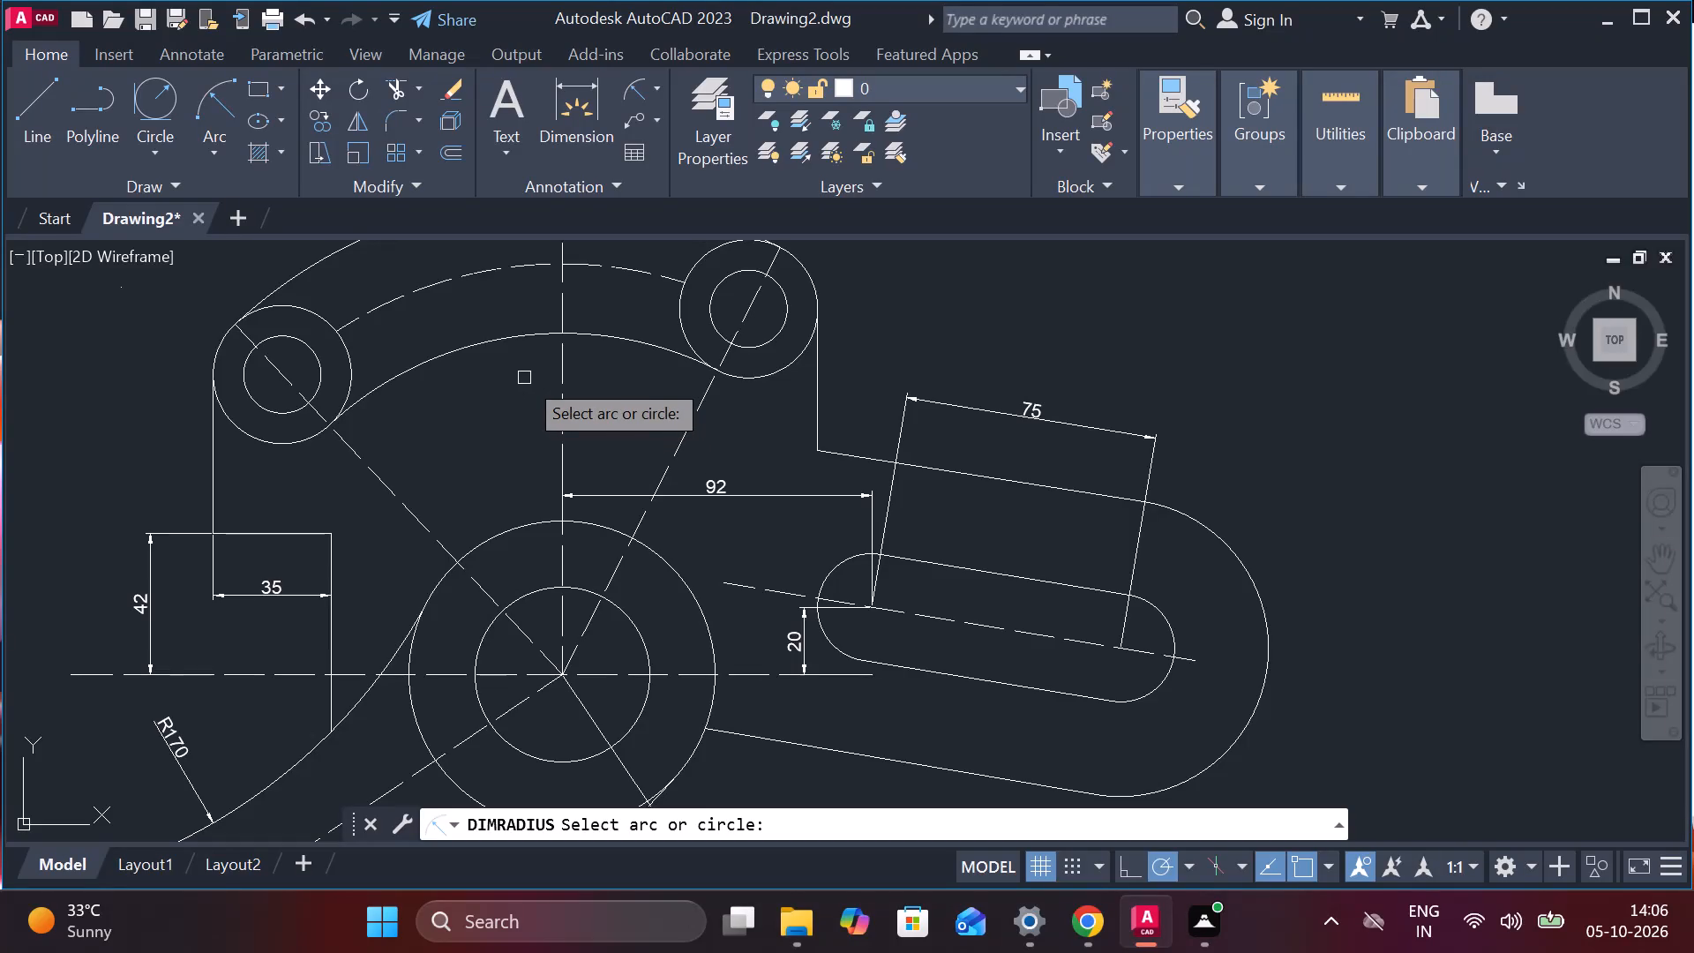
scroll(545, 370, "down", 2)
scroll(395, 396, "up", 1)
middle_click(373, 363)
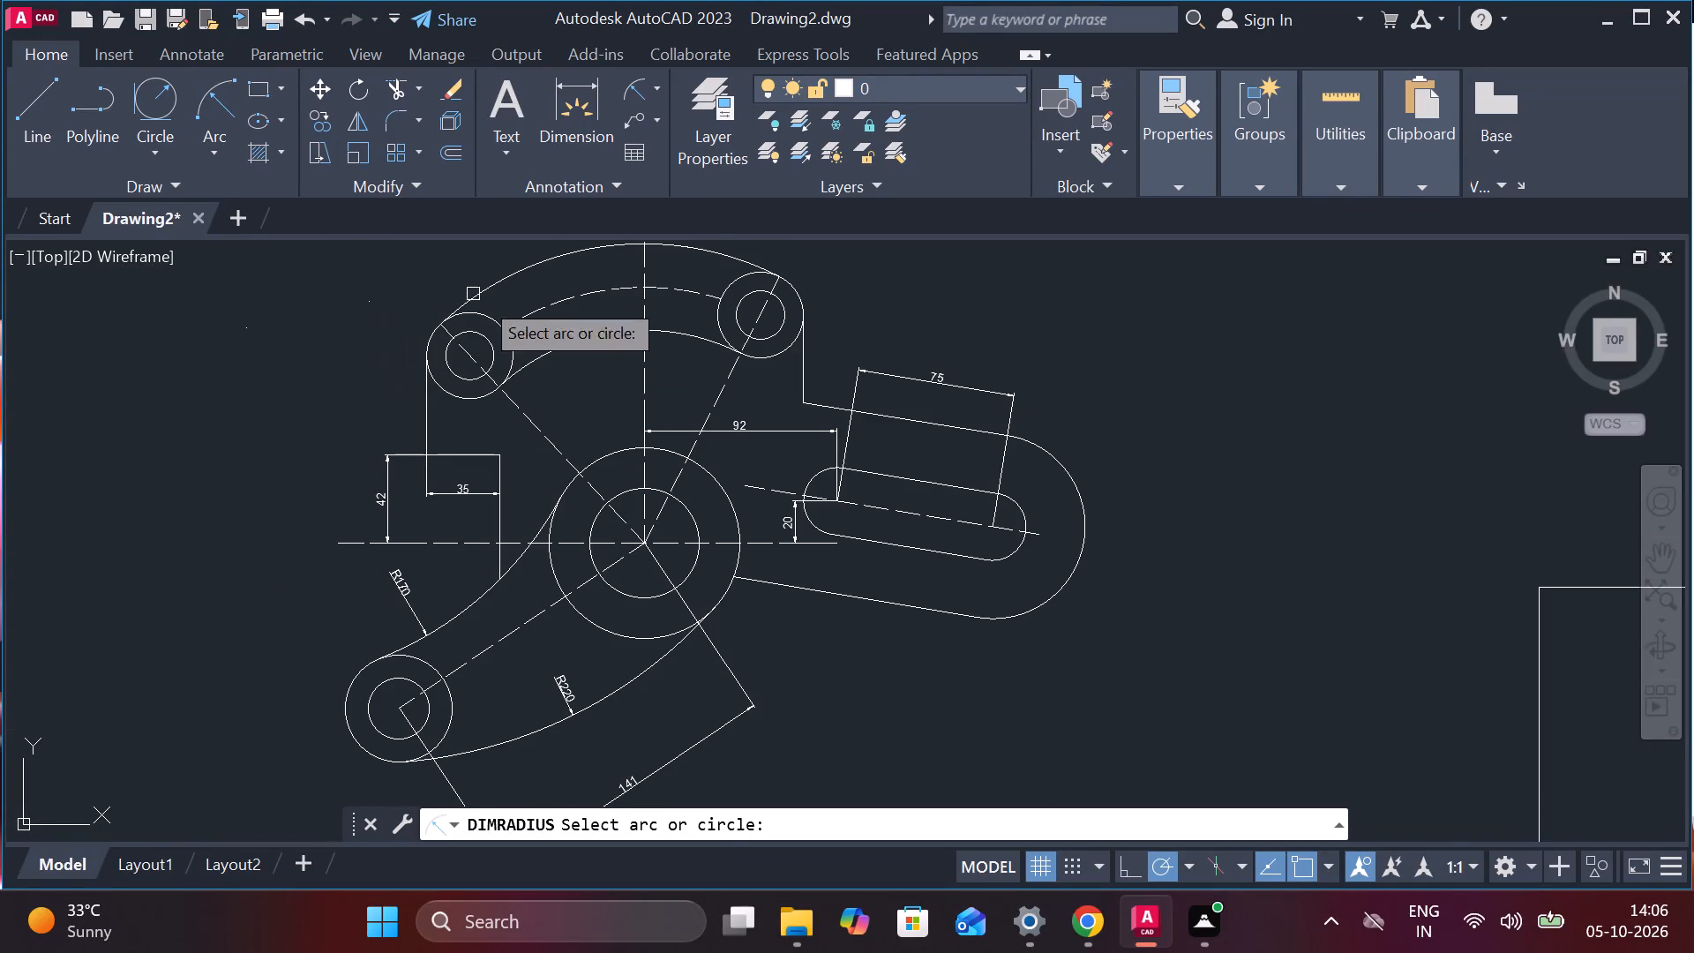
scroll(559, 393, "up", 1)
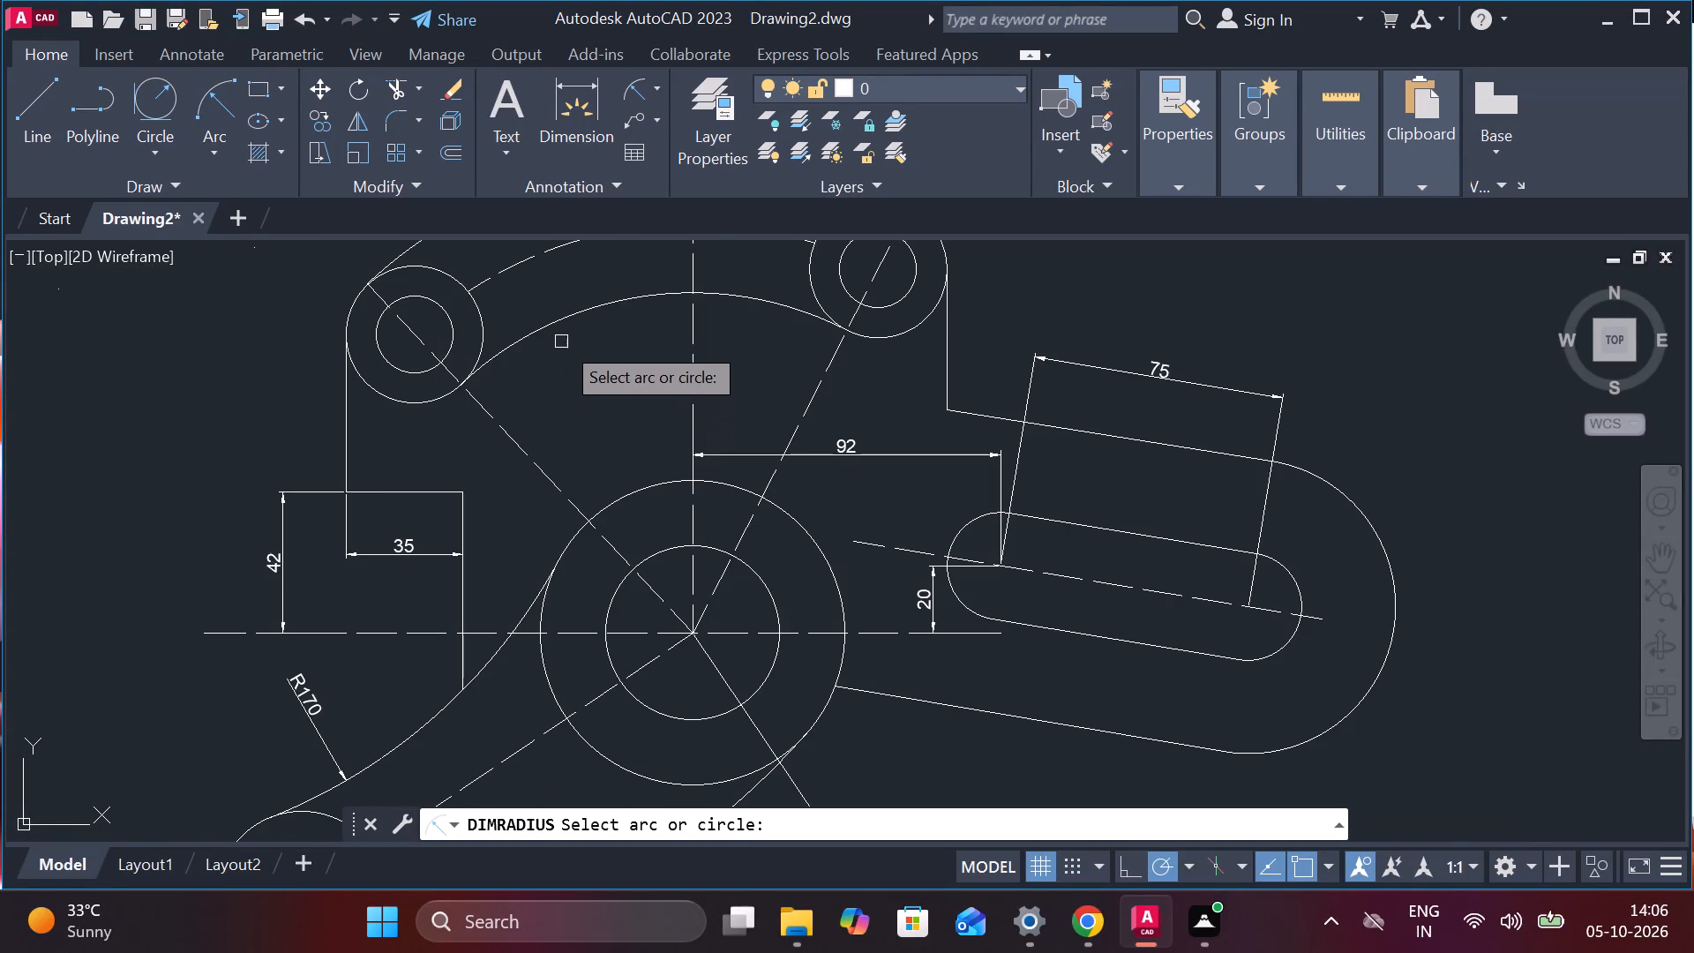
left_click(558, 250)
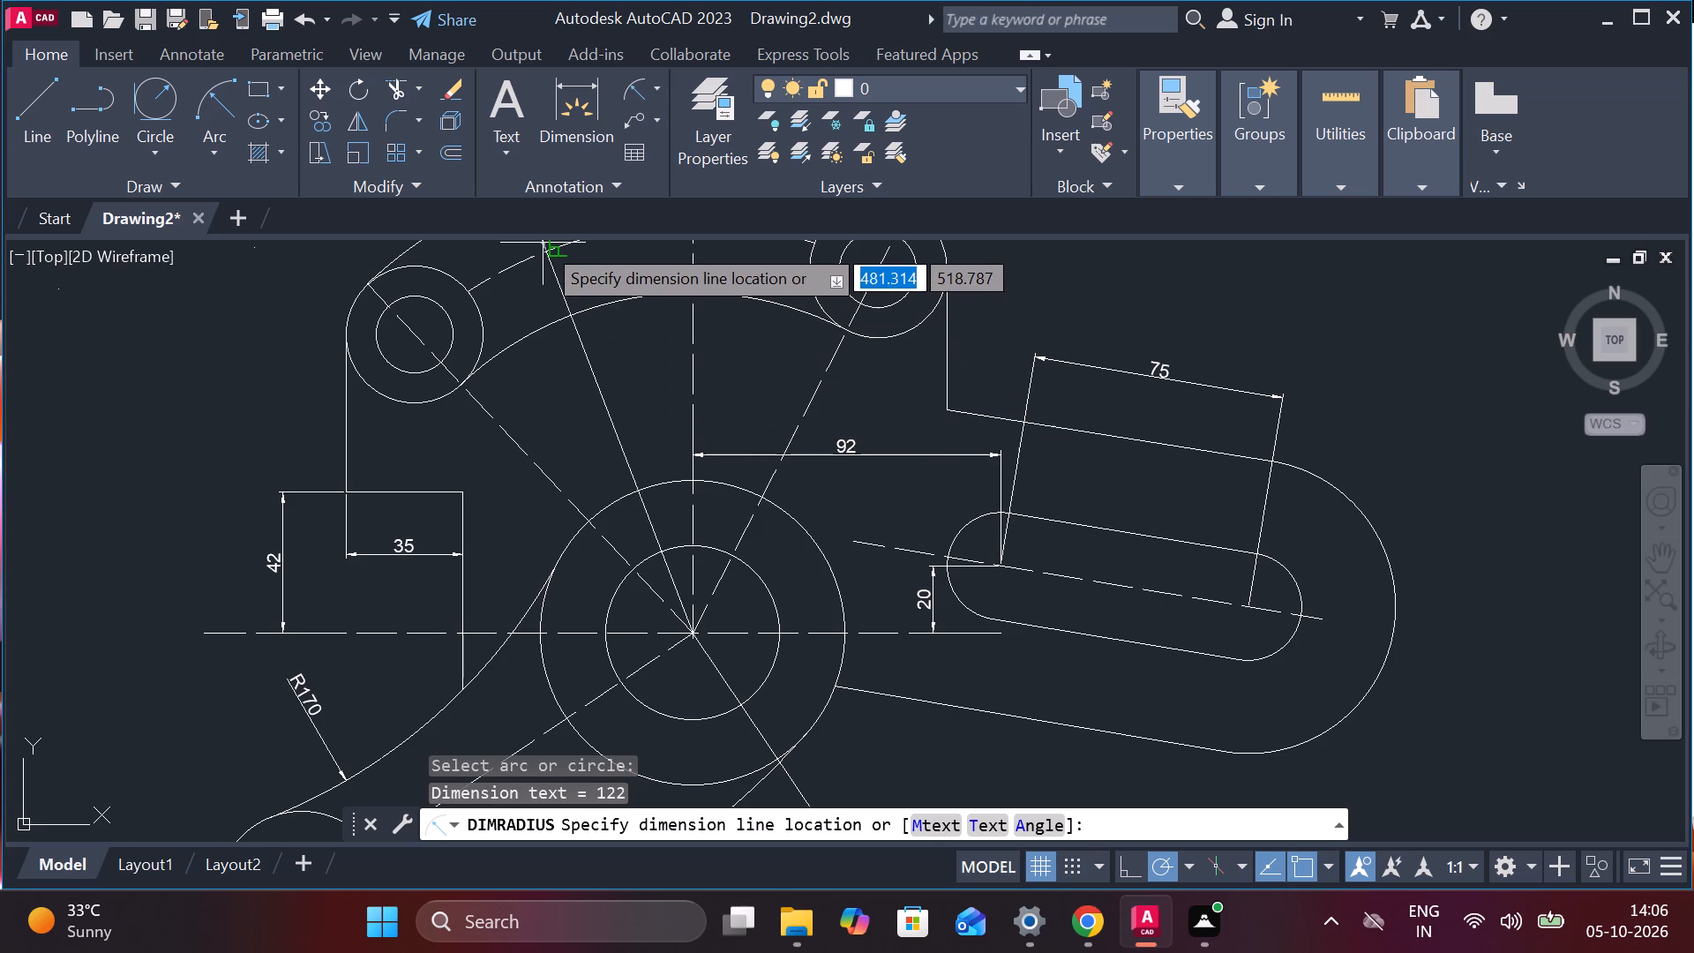
middle_click_drag(582, 285, 622, 441)
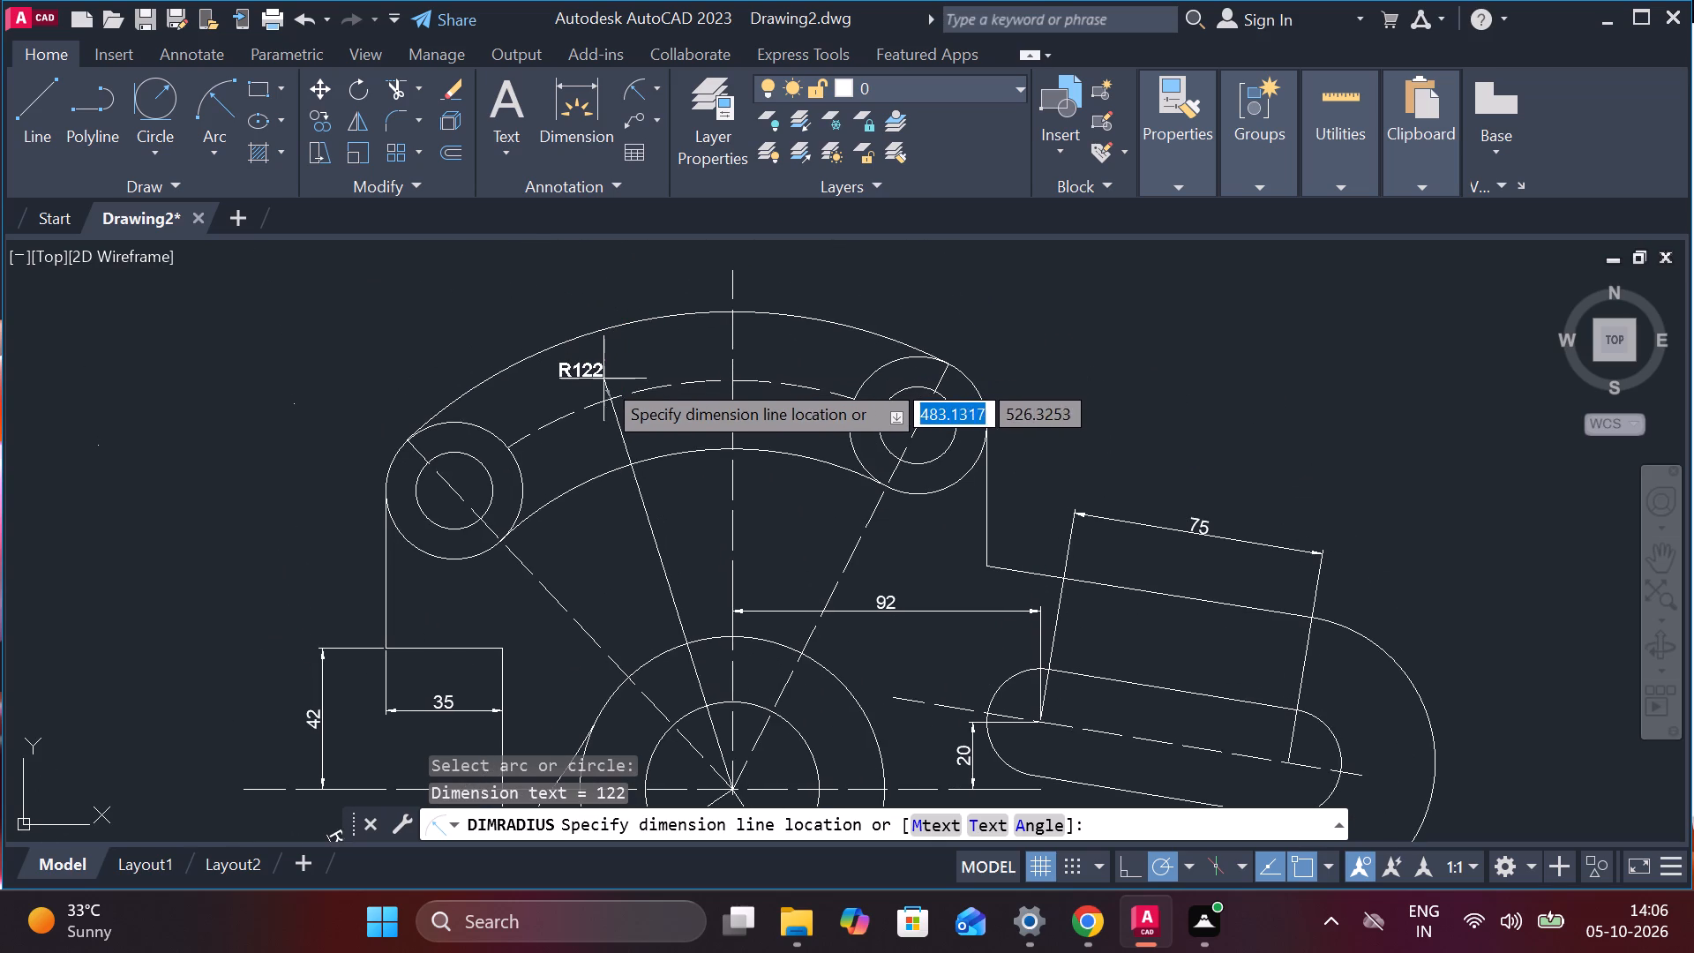
left_click(595, 383)
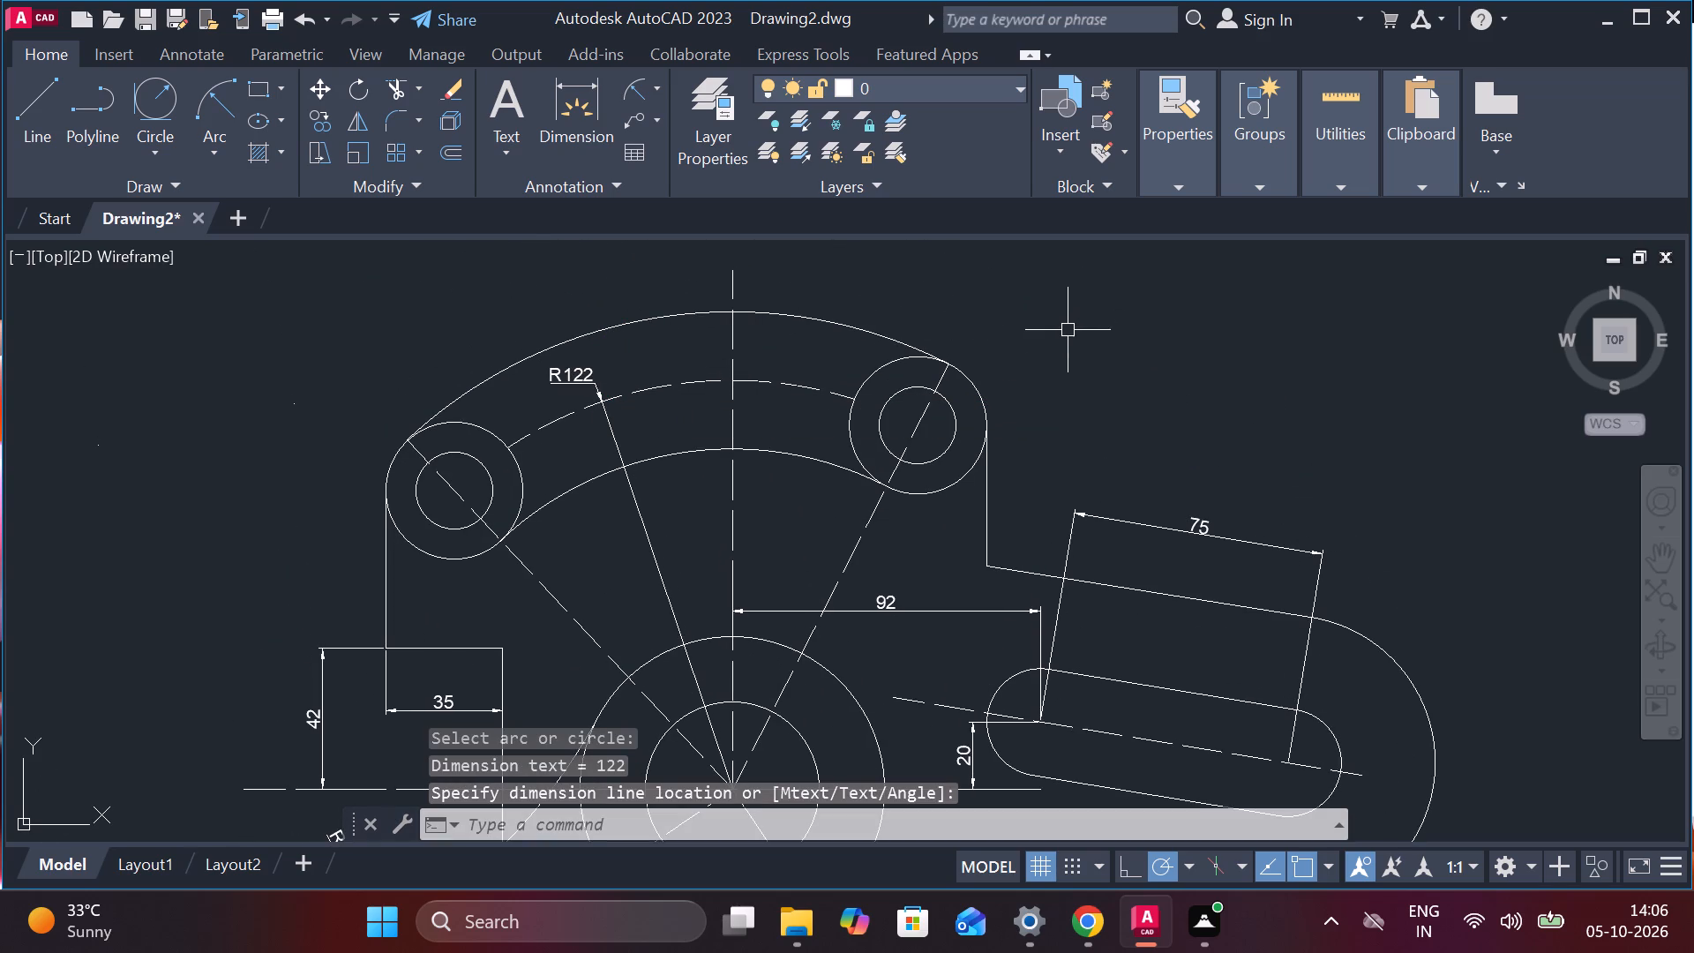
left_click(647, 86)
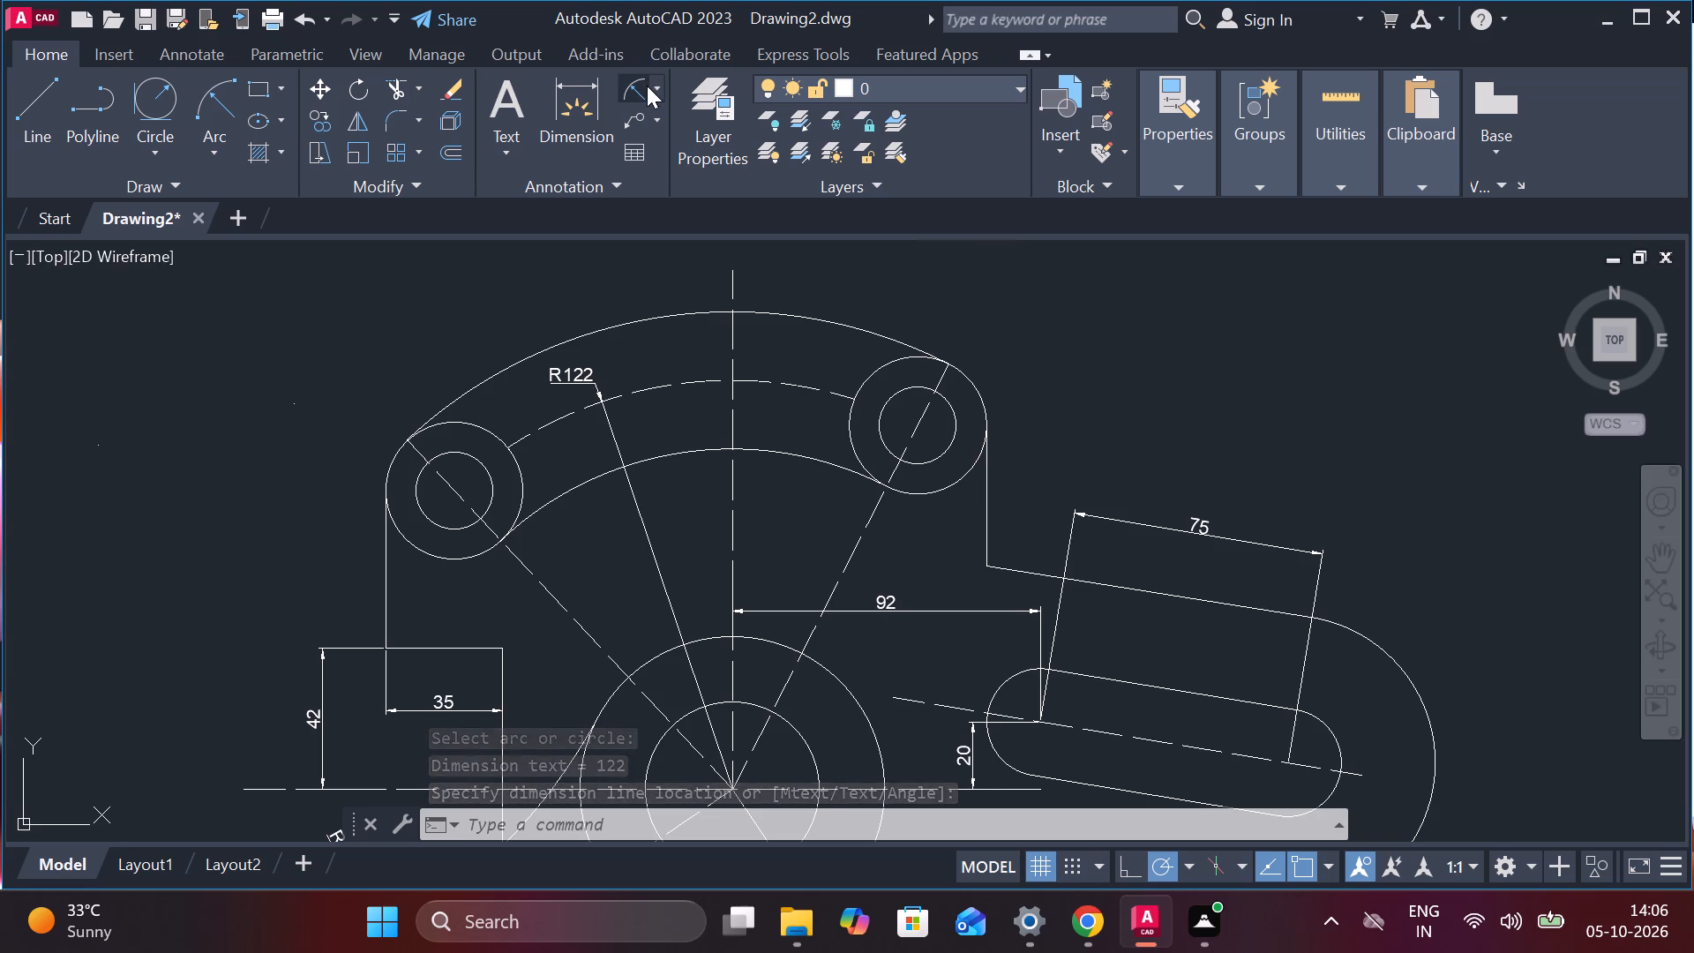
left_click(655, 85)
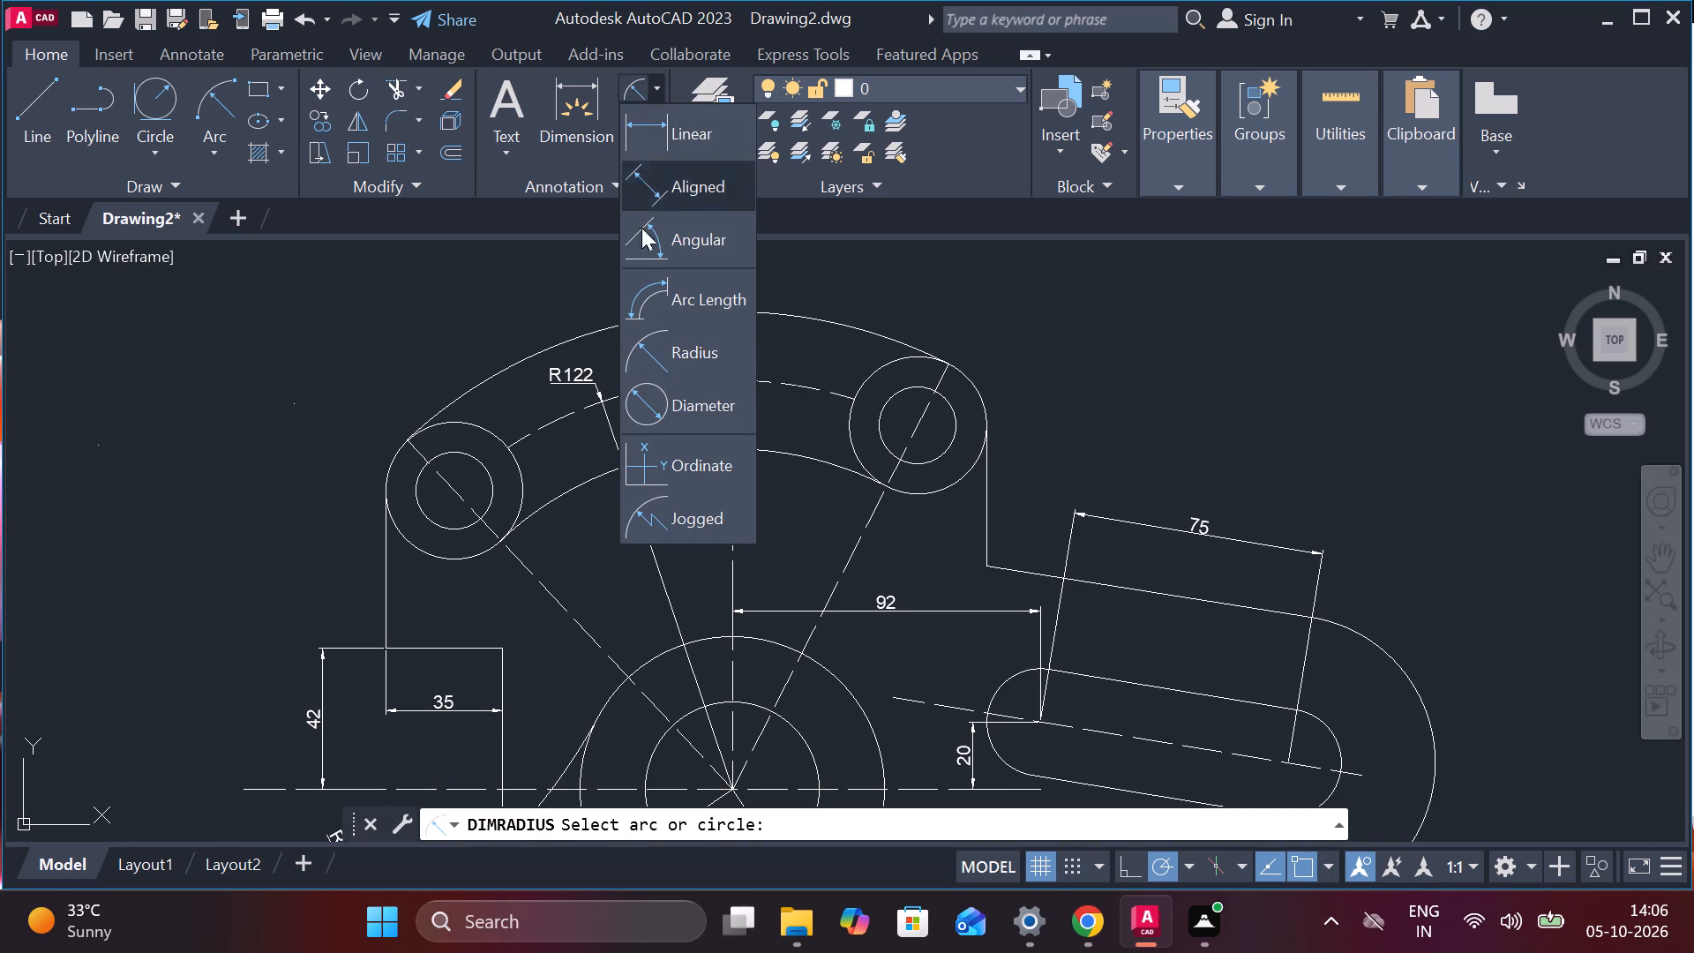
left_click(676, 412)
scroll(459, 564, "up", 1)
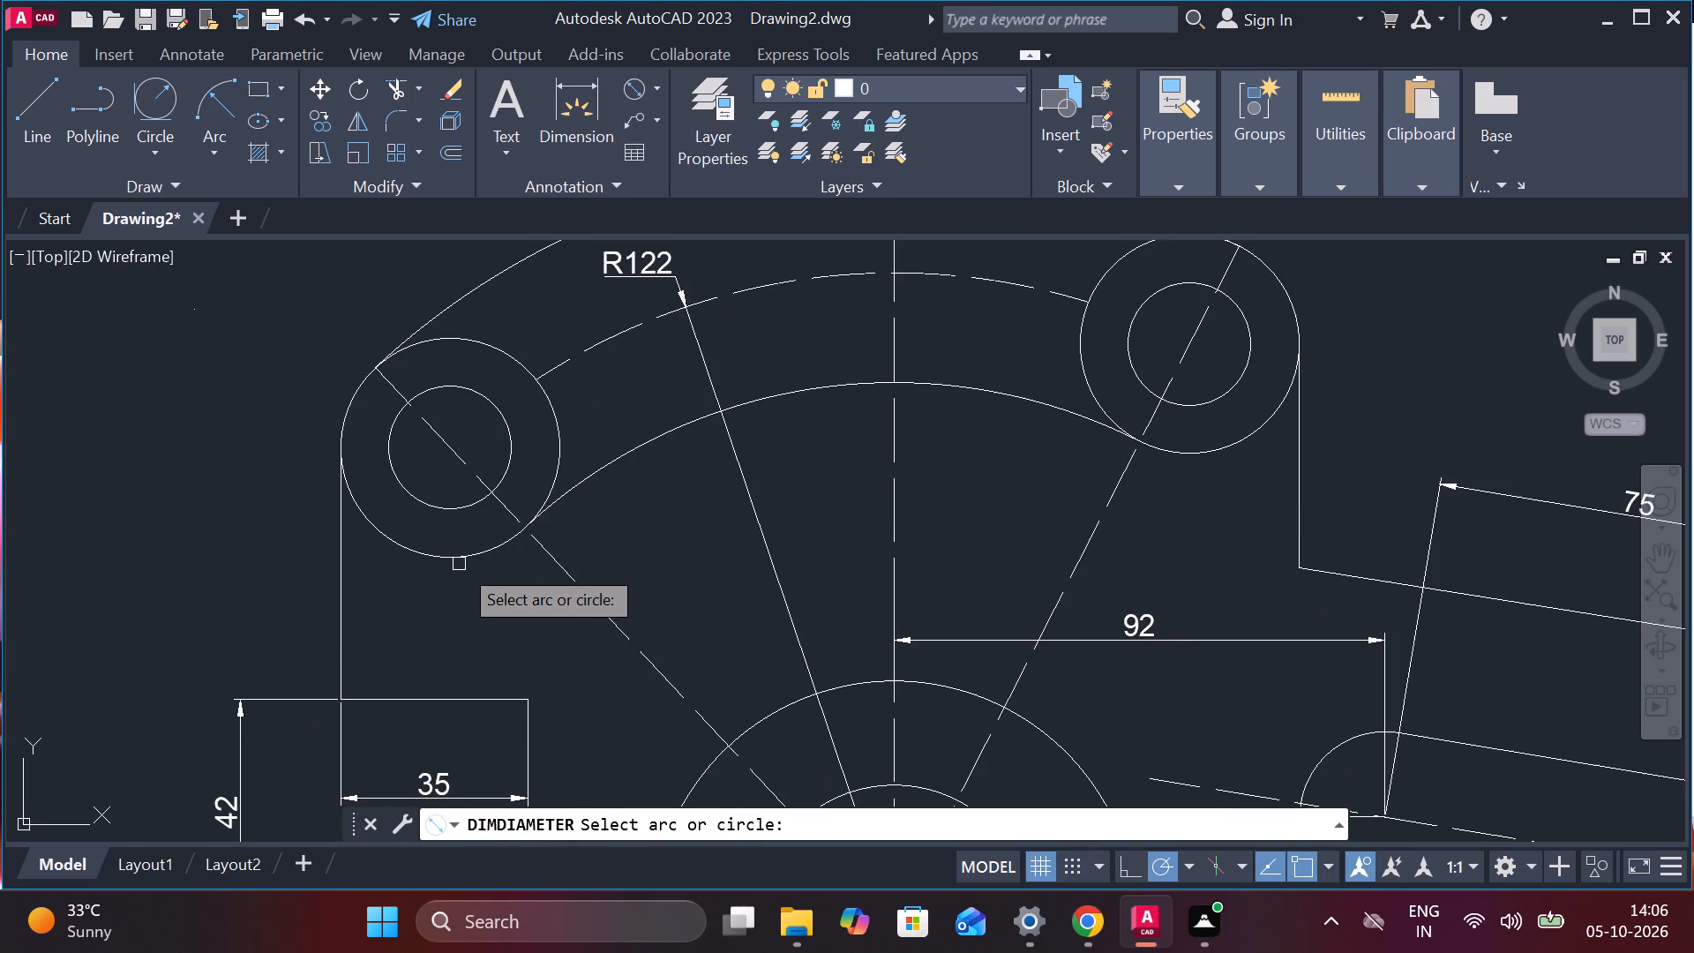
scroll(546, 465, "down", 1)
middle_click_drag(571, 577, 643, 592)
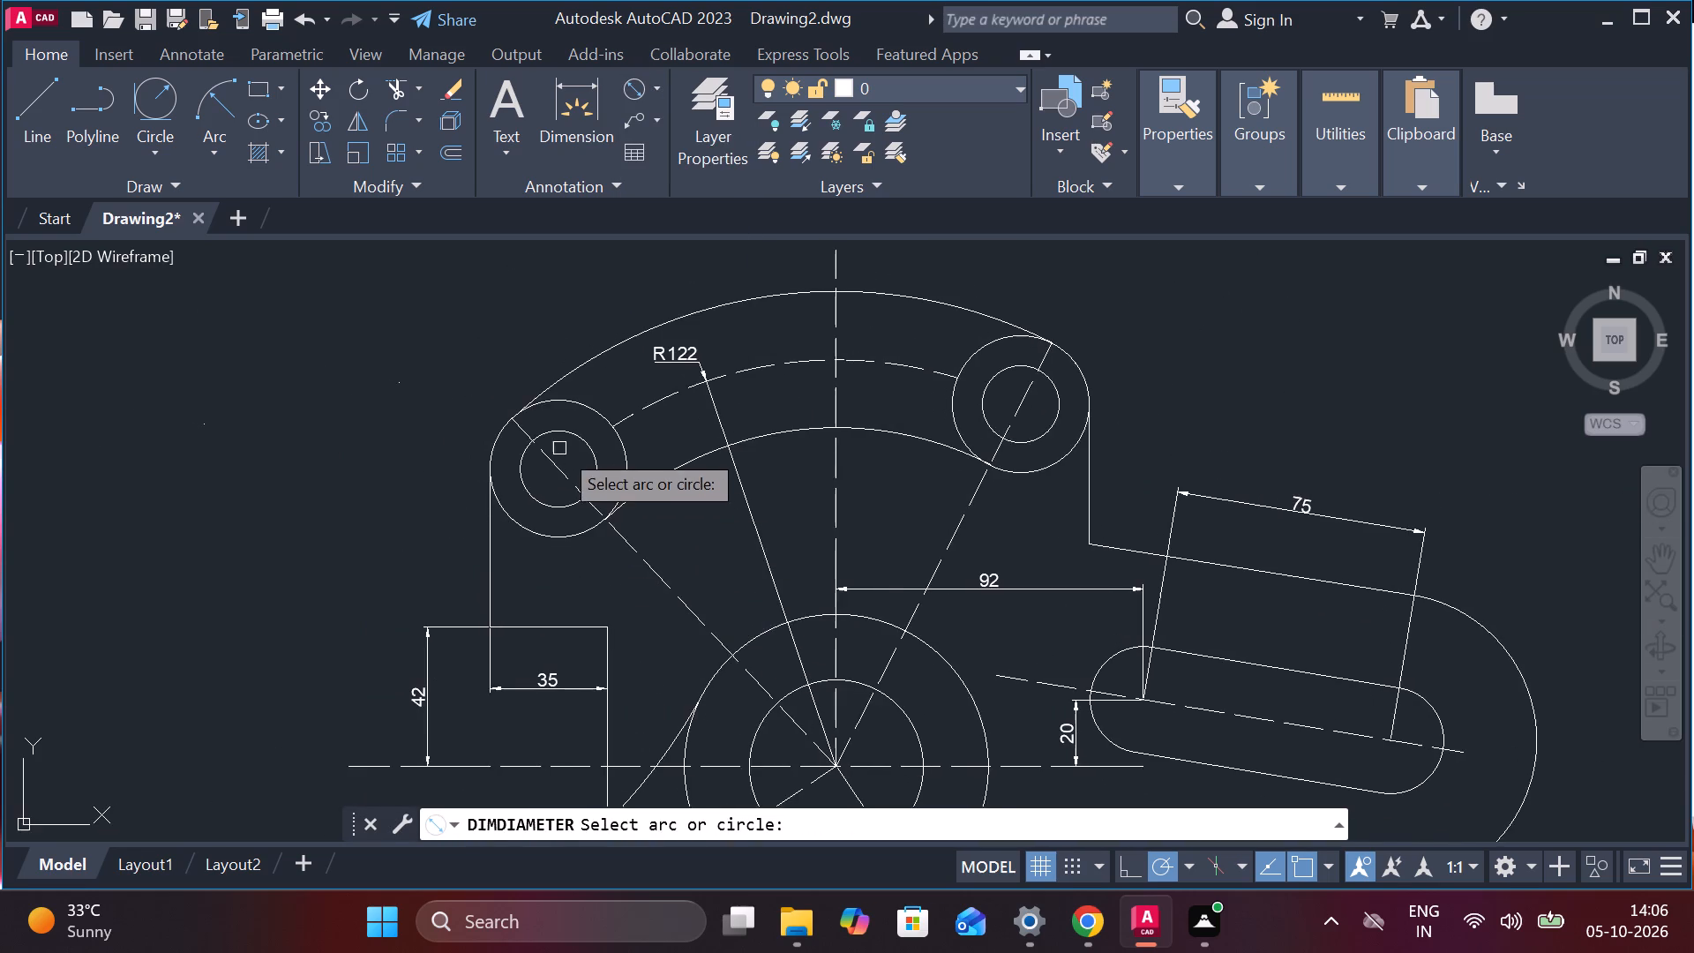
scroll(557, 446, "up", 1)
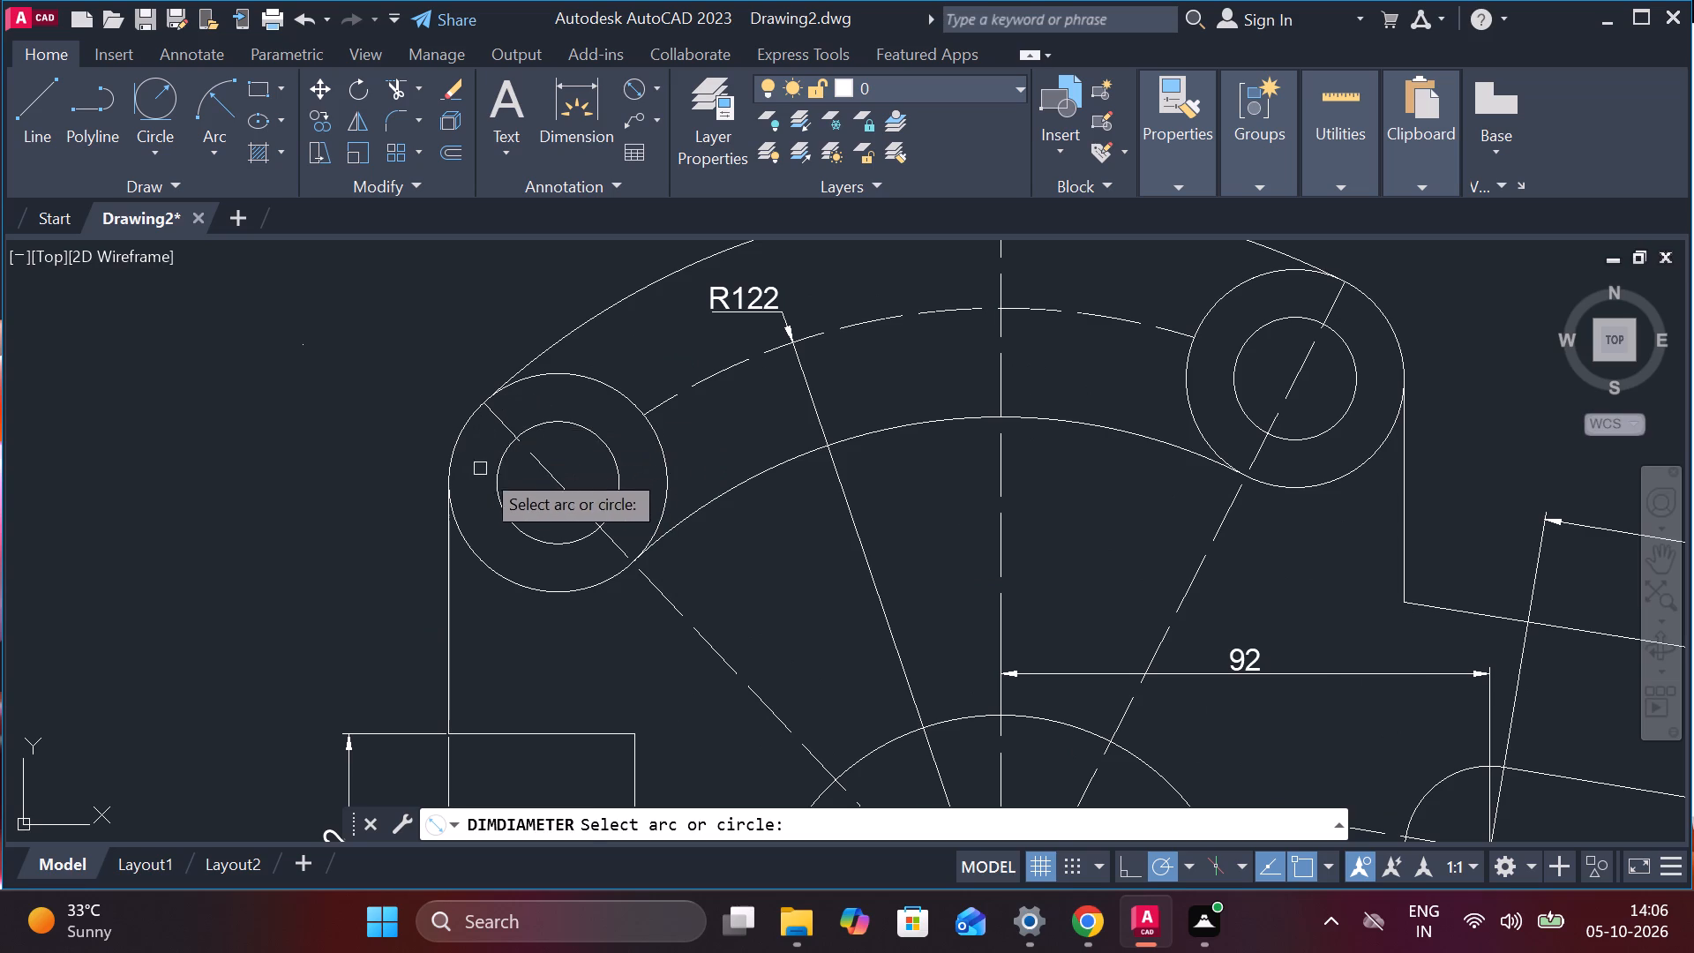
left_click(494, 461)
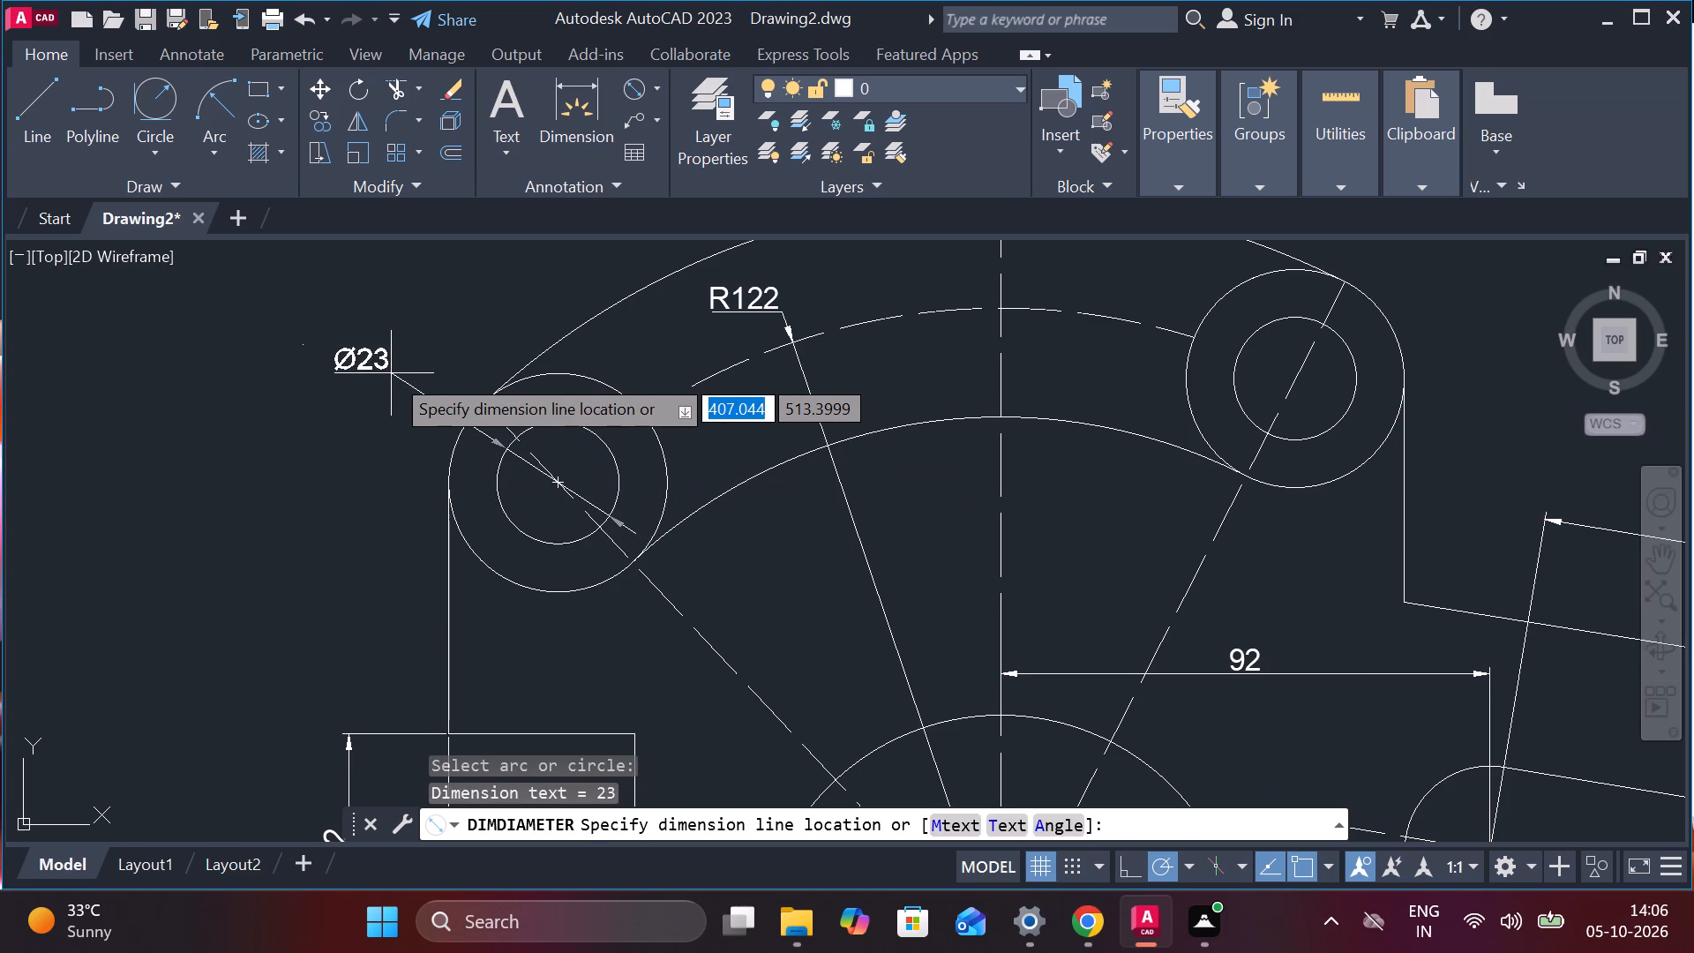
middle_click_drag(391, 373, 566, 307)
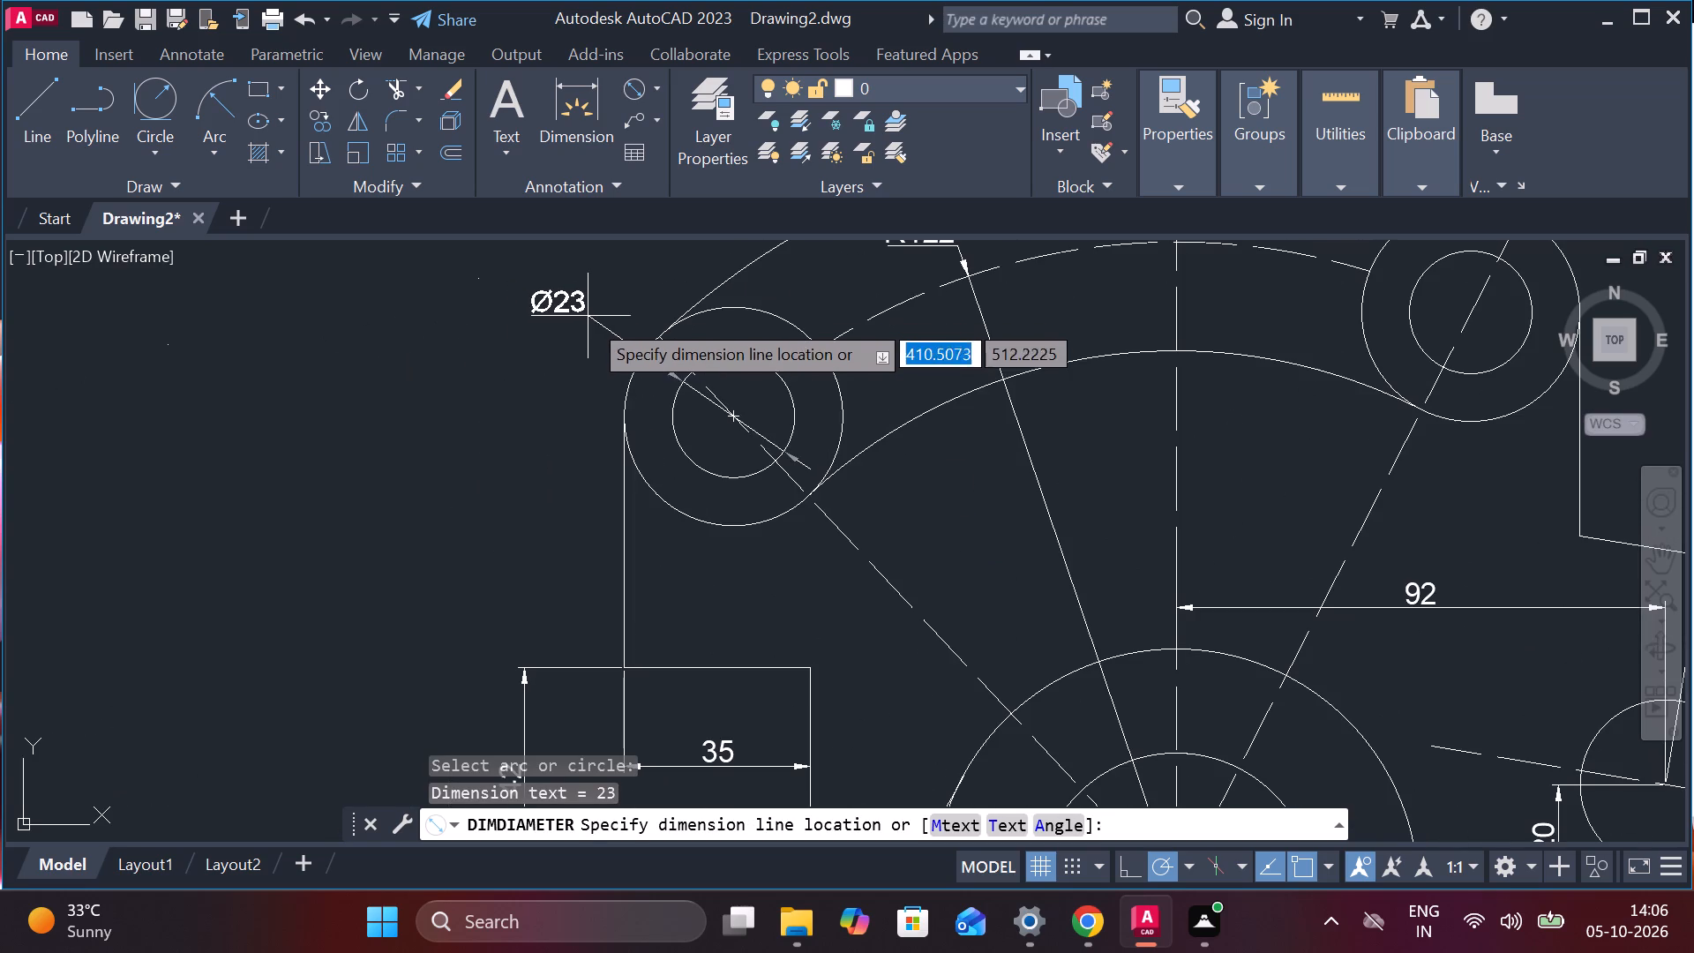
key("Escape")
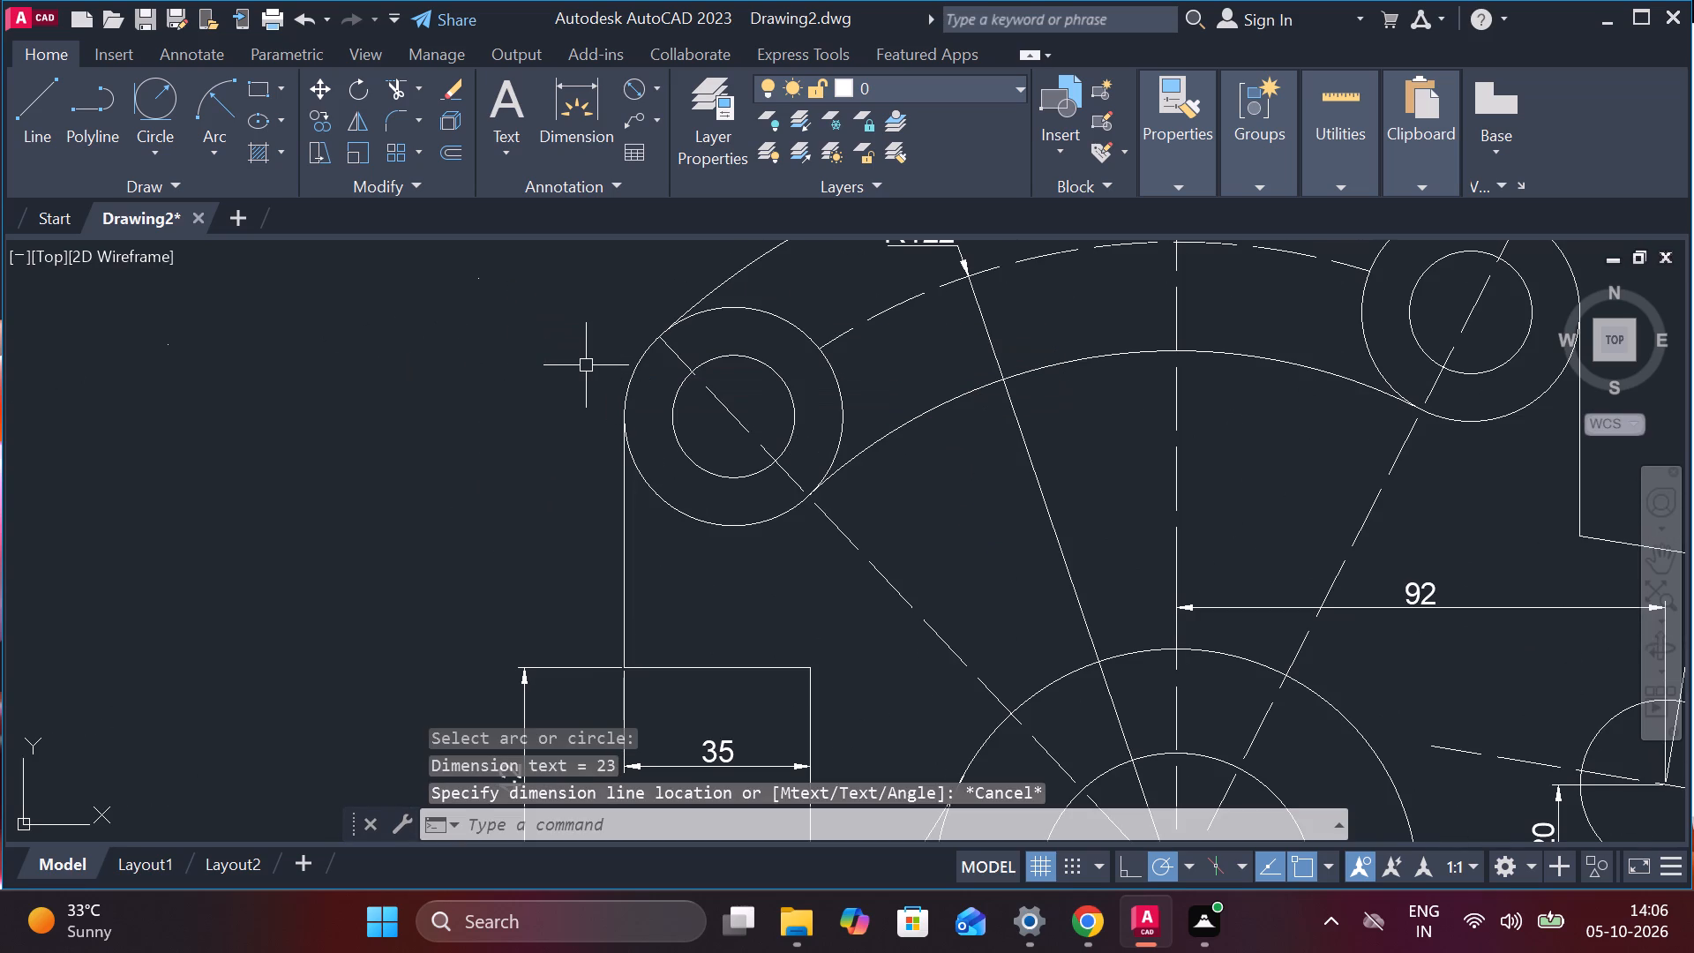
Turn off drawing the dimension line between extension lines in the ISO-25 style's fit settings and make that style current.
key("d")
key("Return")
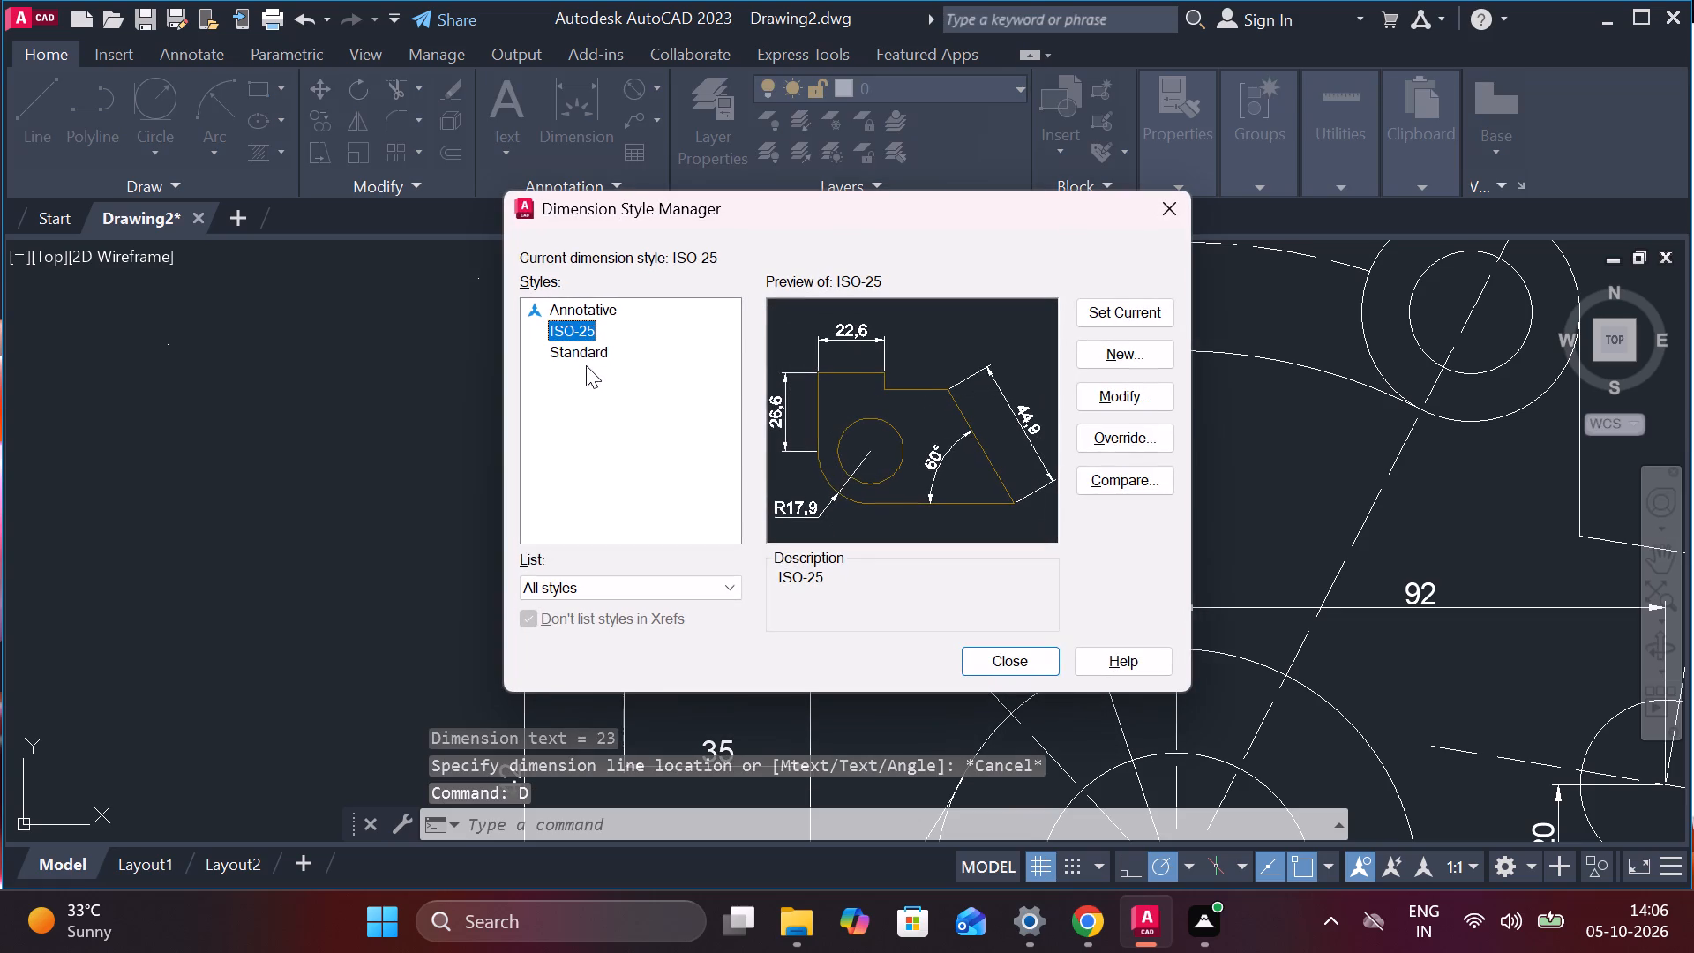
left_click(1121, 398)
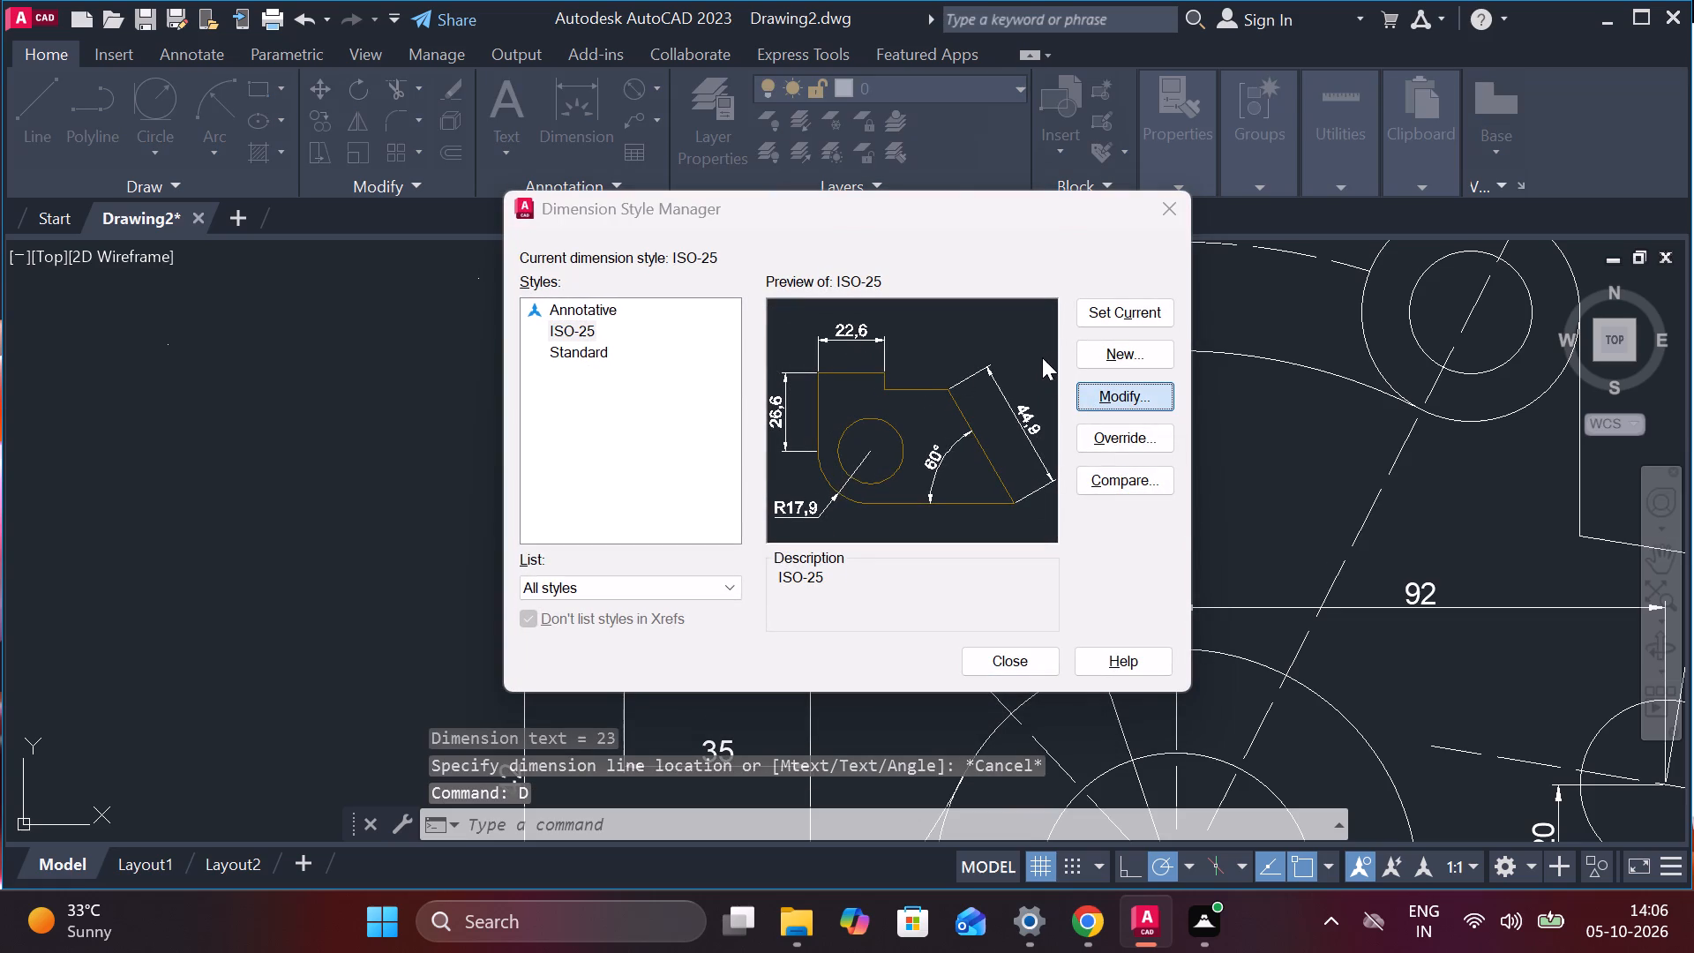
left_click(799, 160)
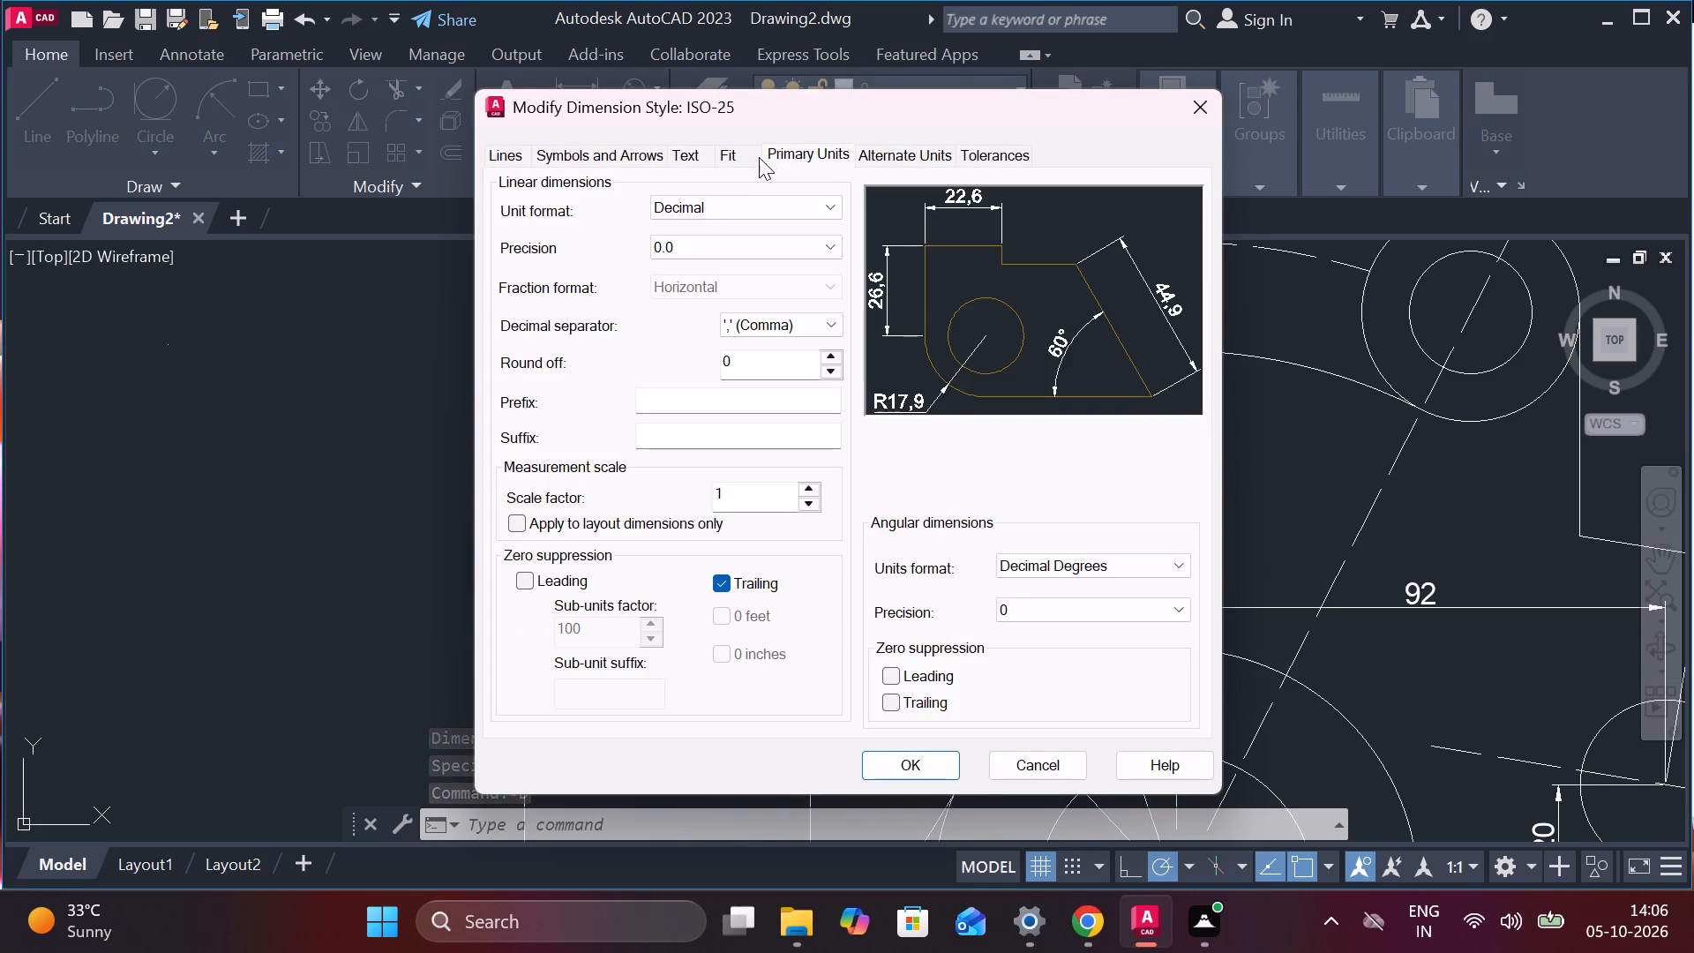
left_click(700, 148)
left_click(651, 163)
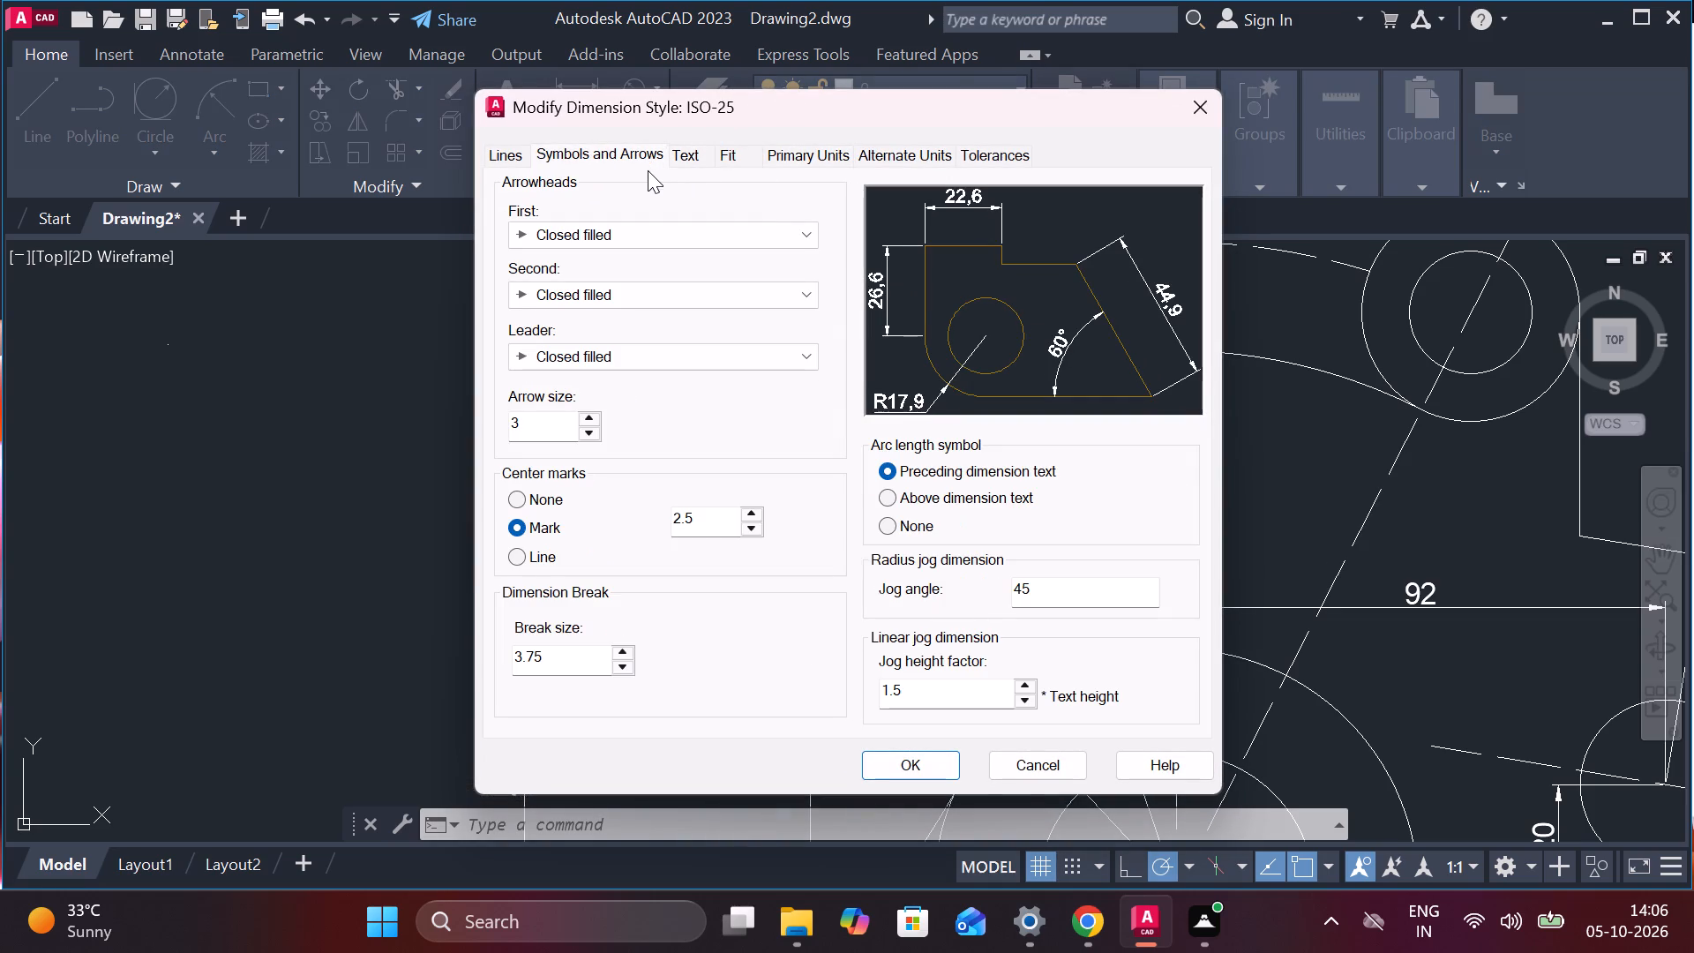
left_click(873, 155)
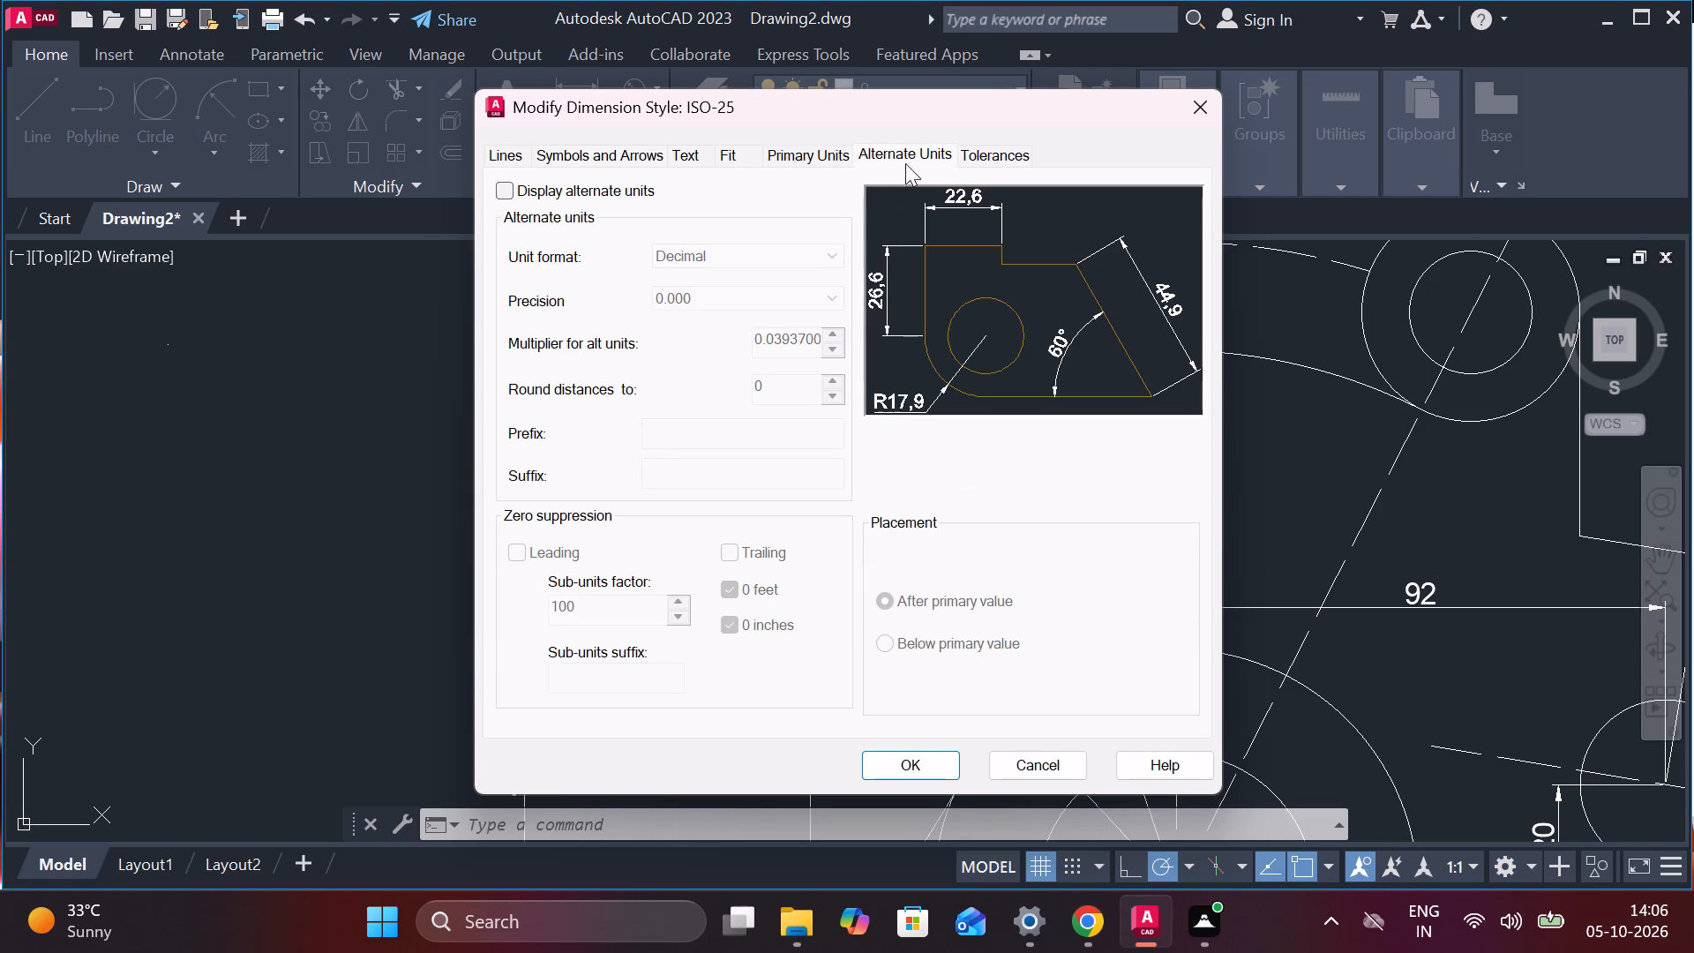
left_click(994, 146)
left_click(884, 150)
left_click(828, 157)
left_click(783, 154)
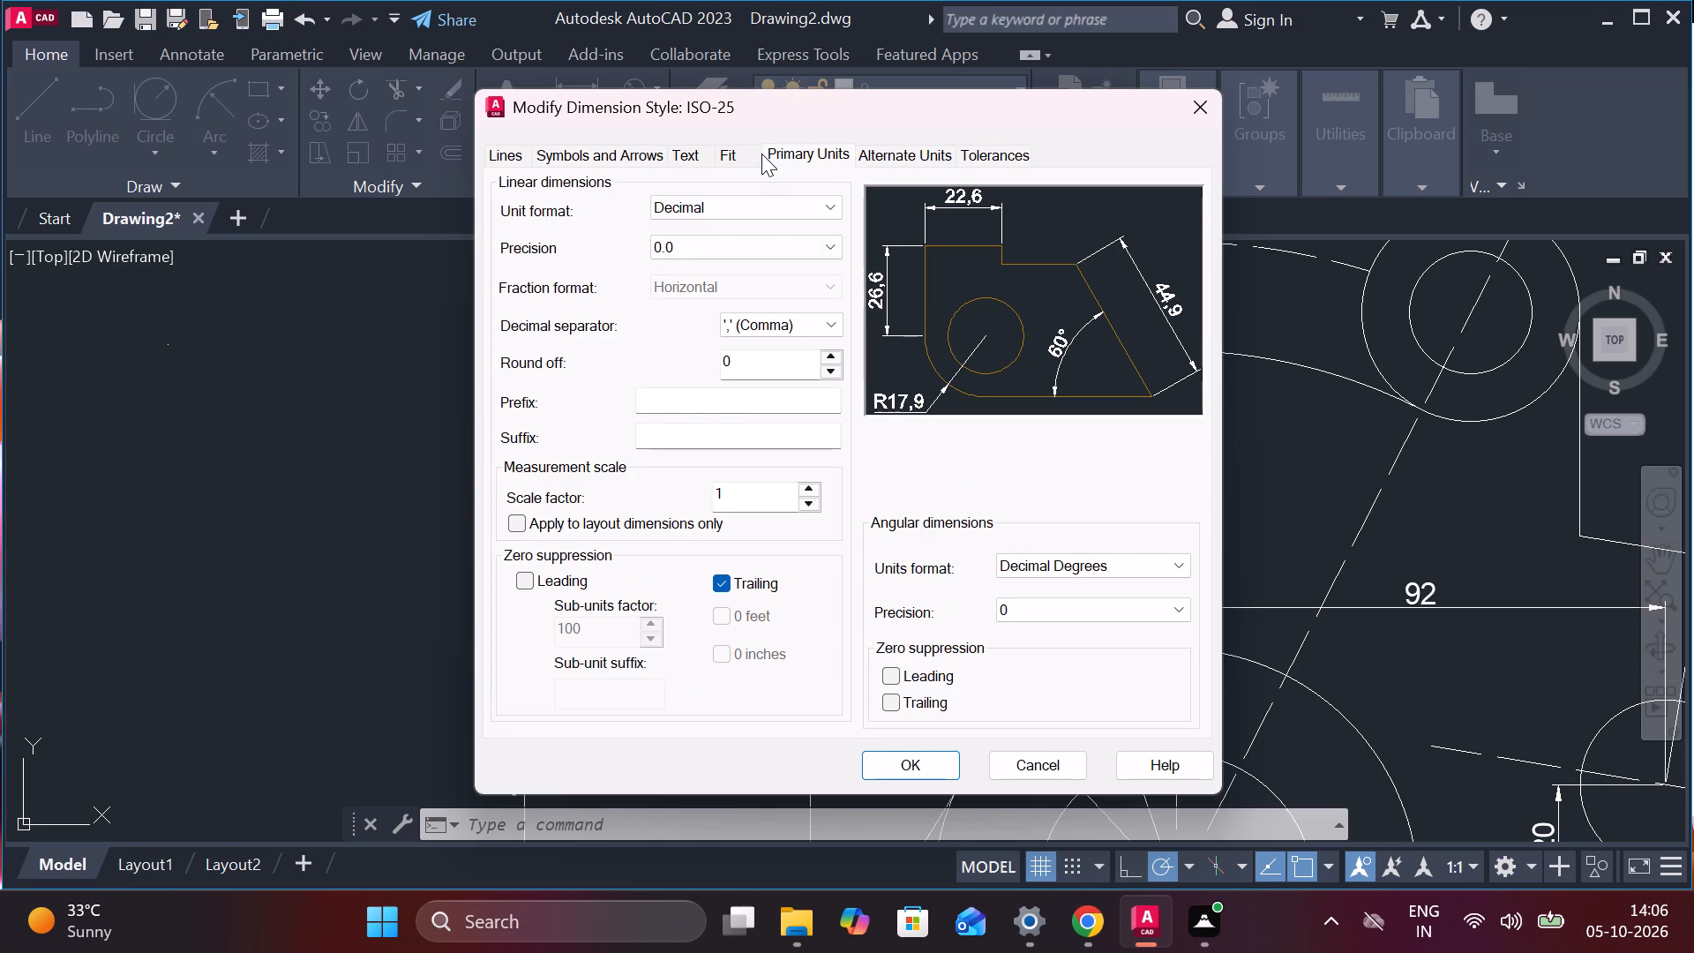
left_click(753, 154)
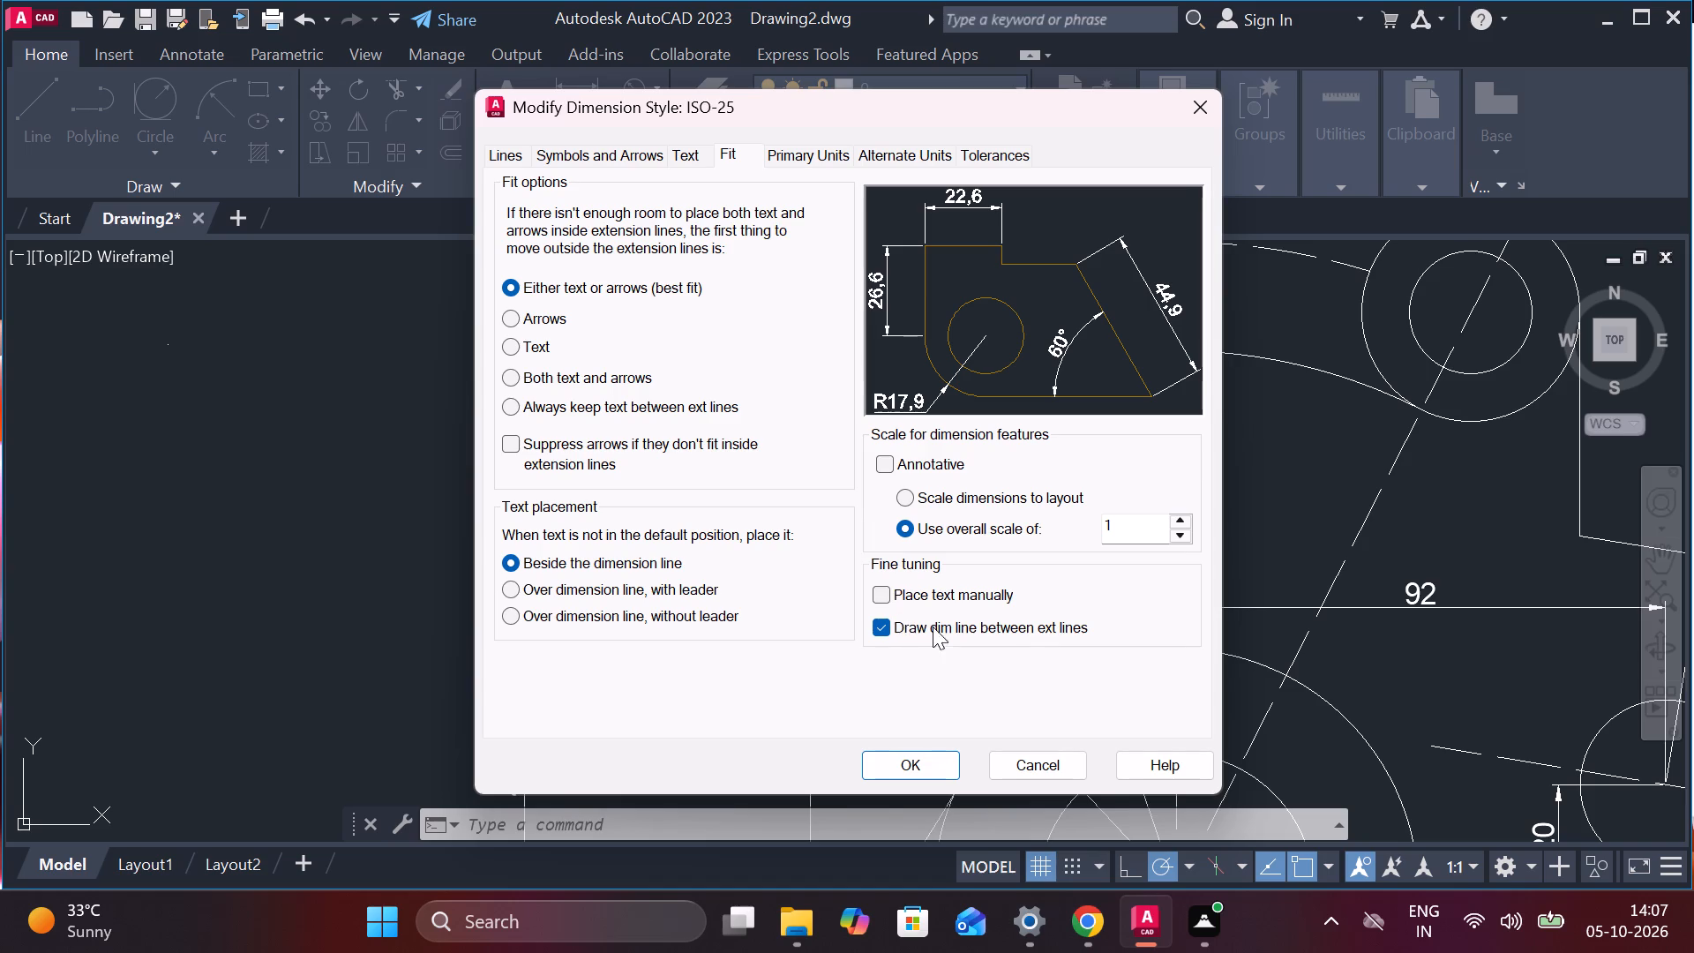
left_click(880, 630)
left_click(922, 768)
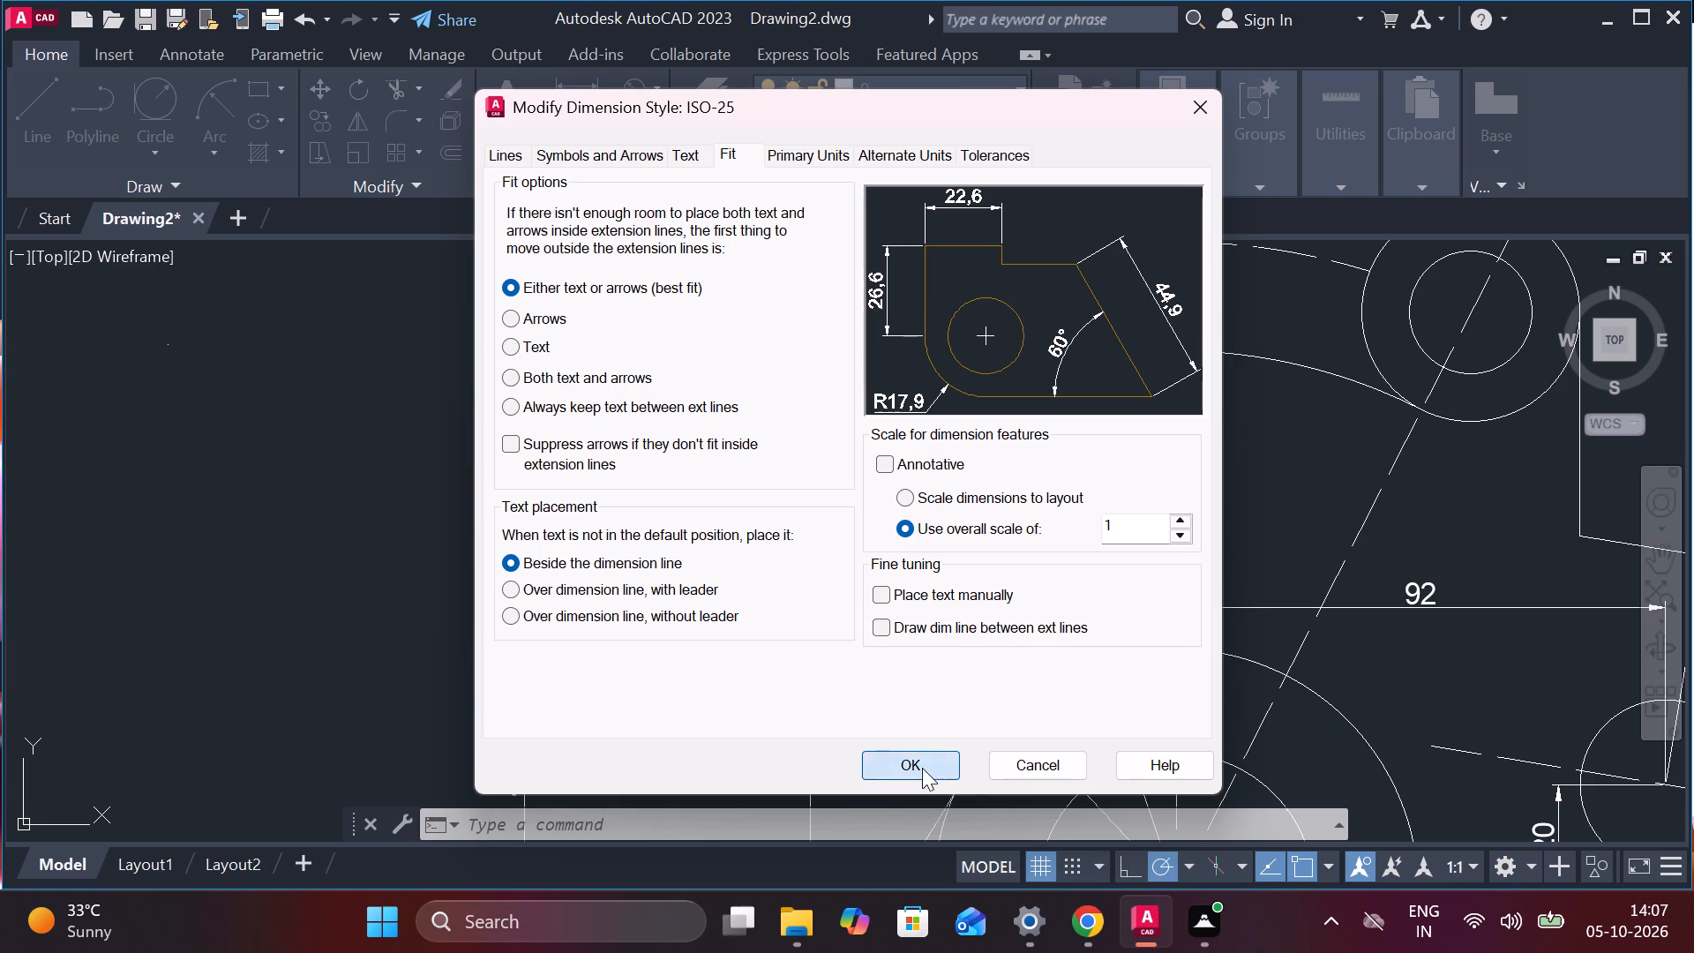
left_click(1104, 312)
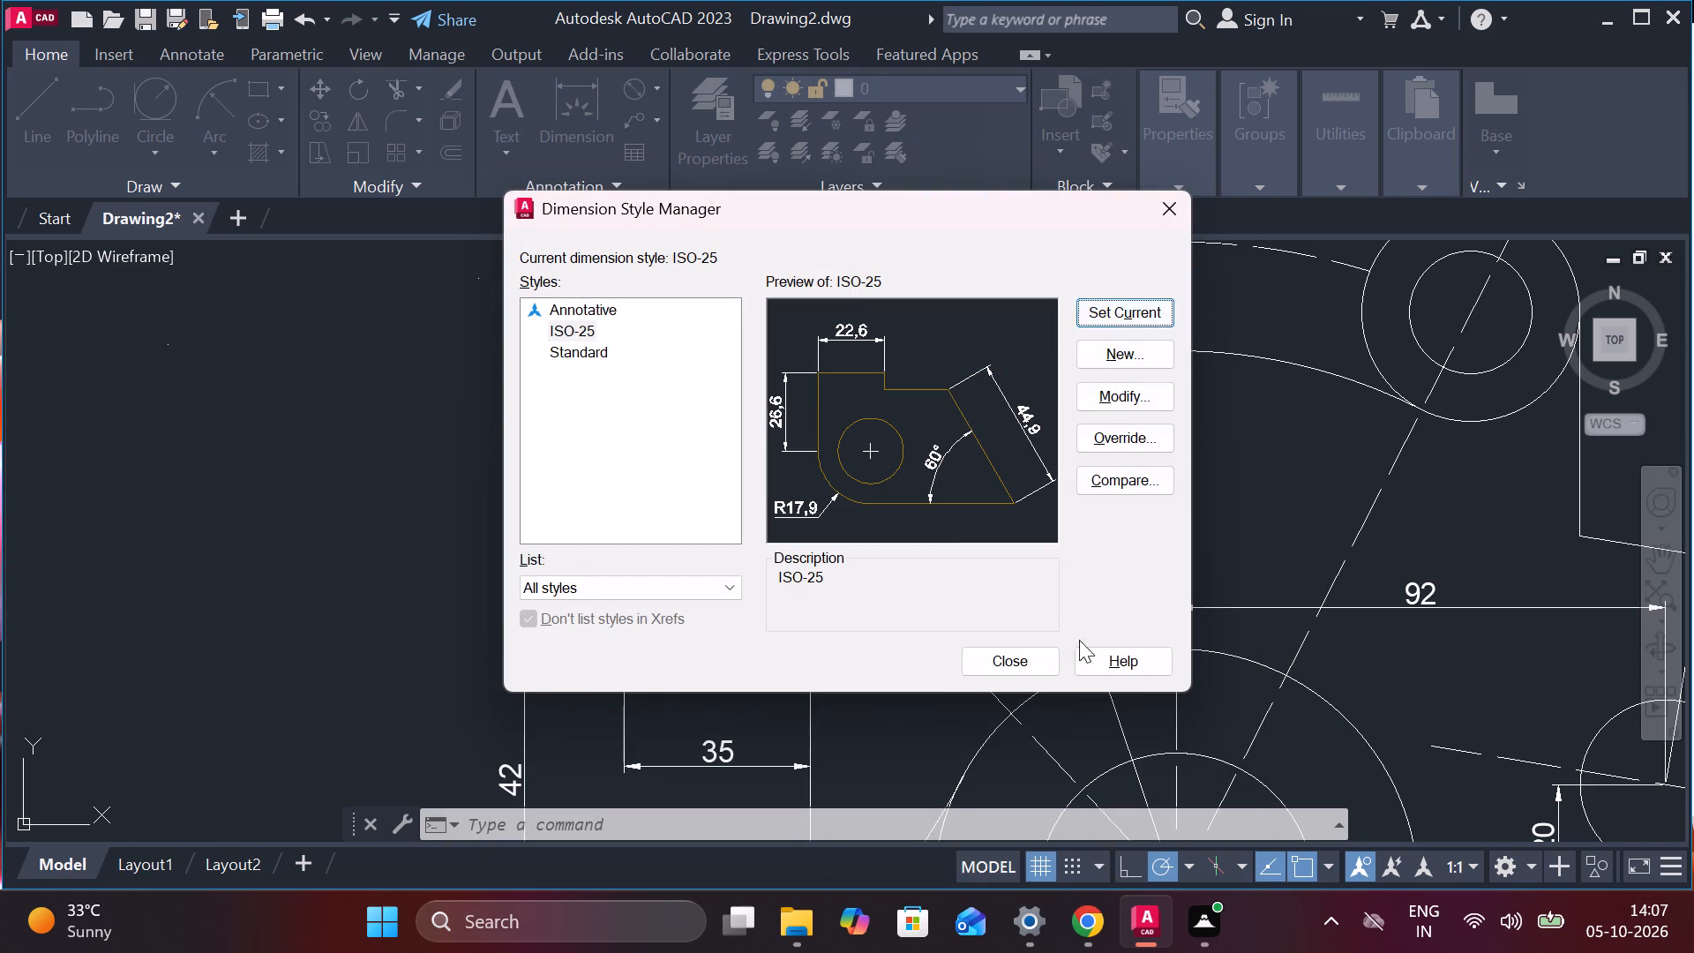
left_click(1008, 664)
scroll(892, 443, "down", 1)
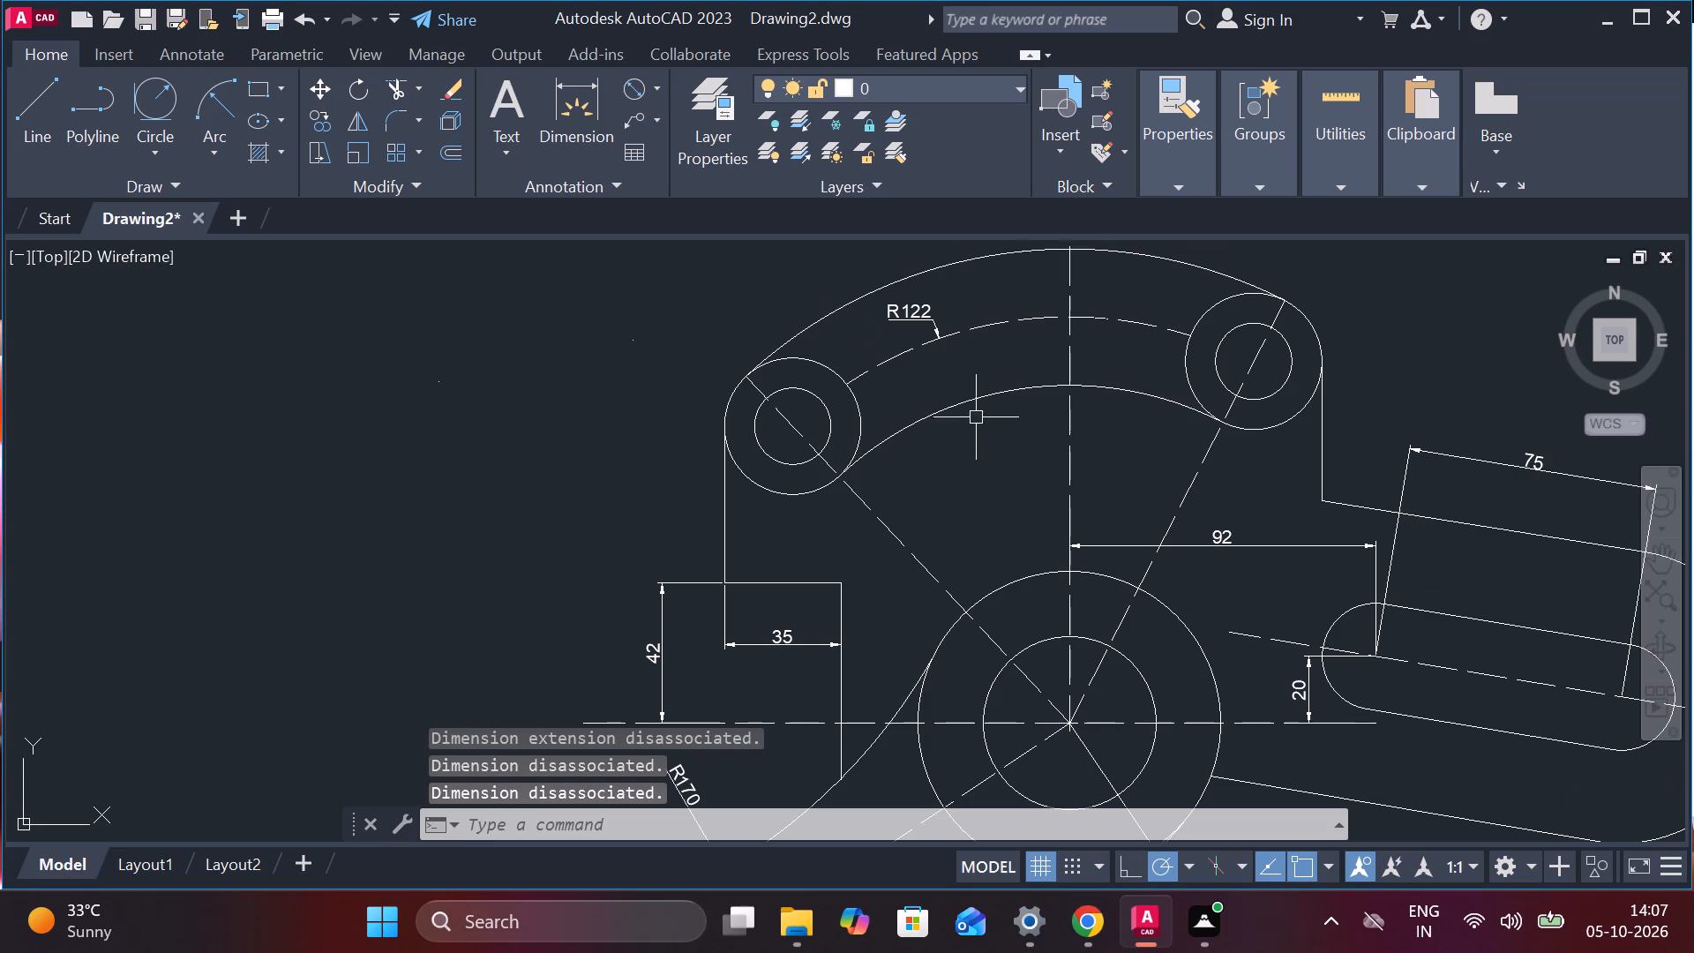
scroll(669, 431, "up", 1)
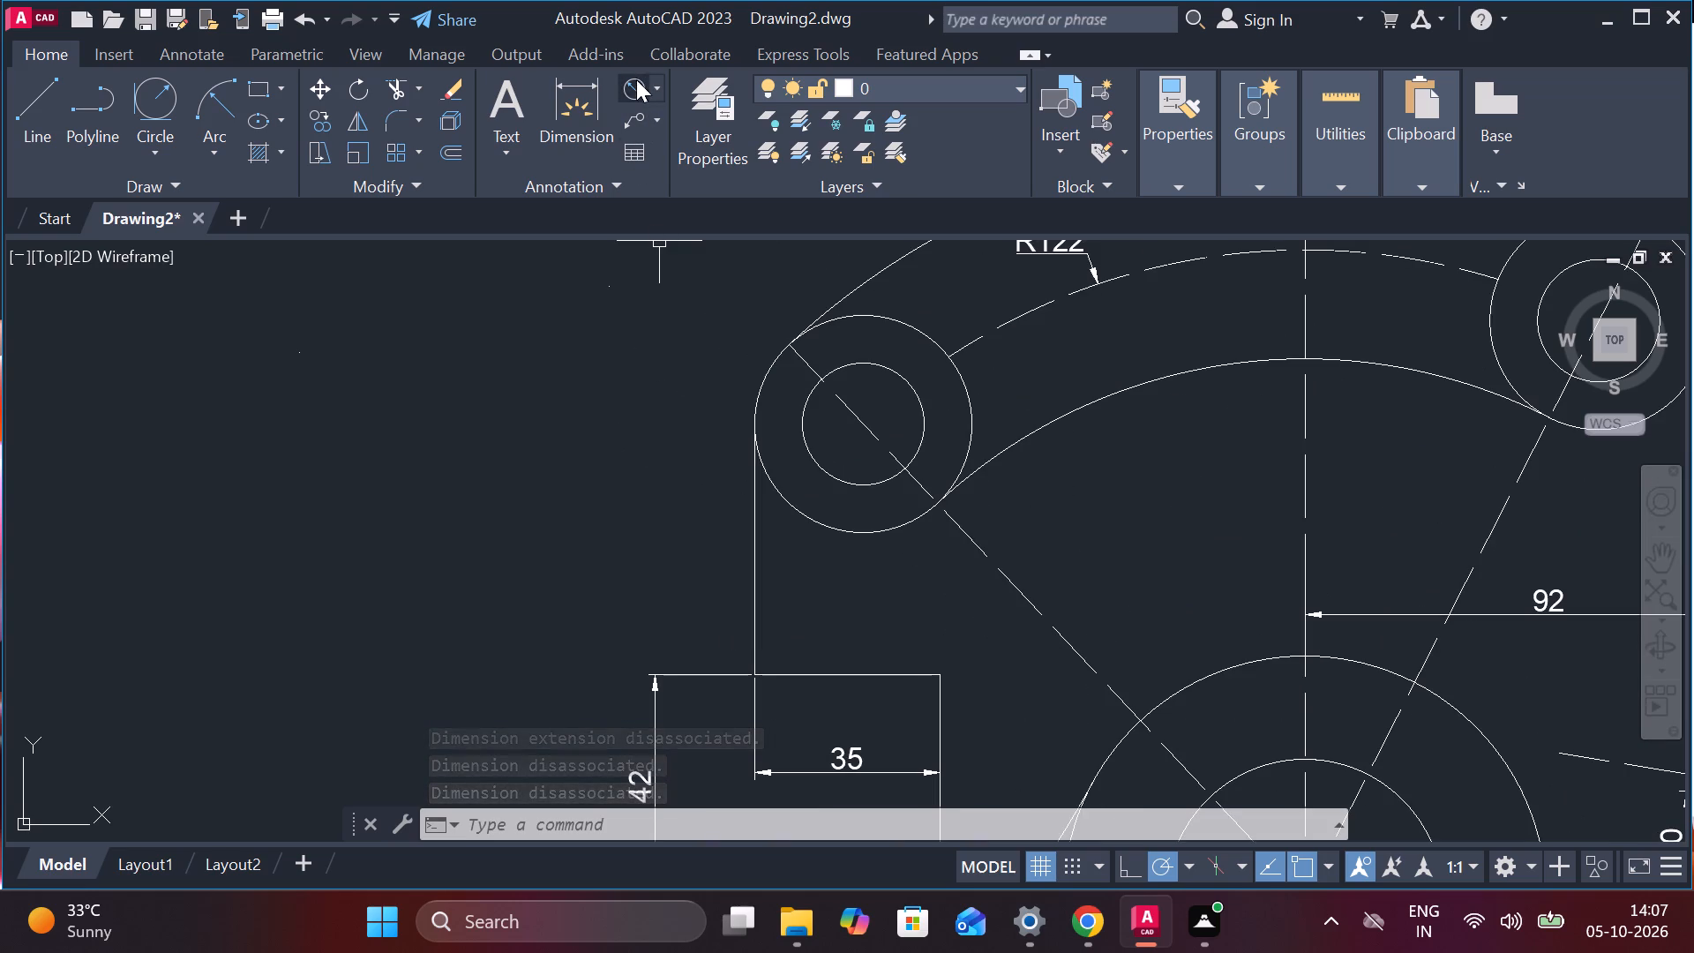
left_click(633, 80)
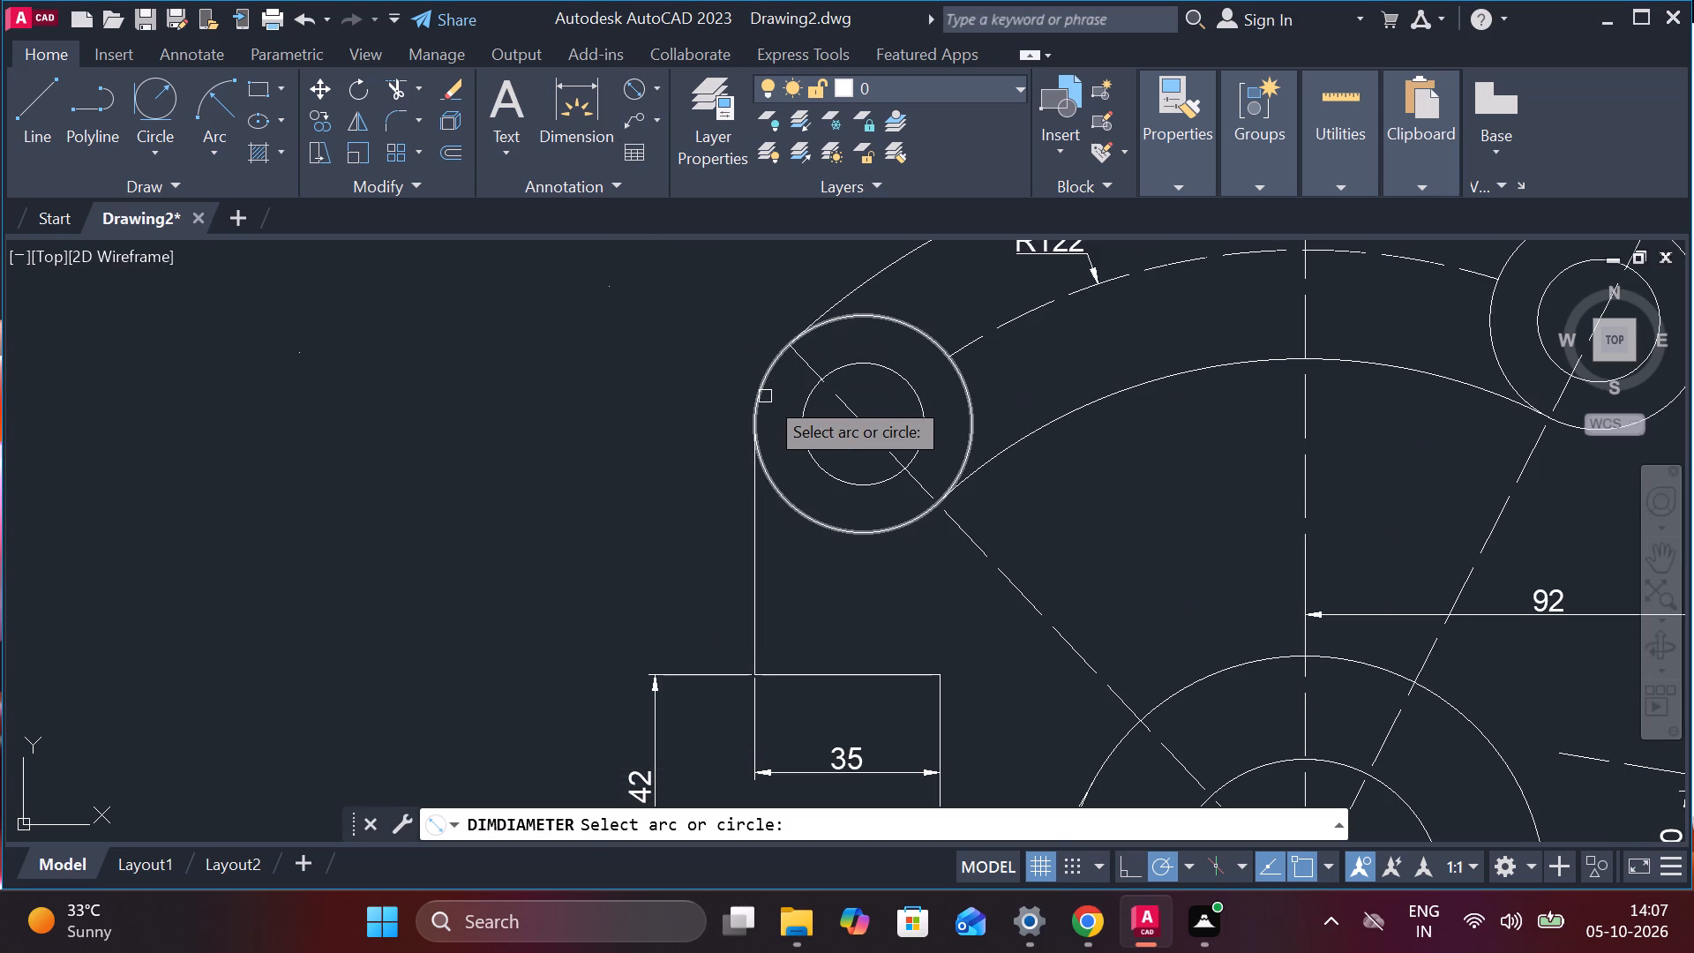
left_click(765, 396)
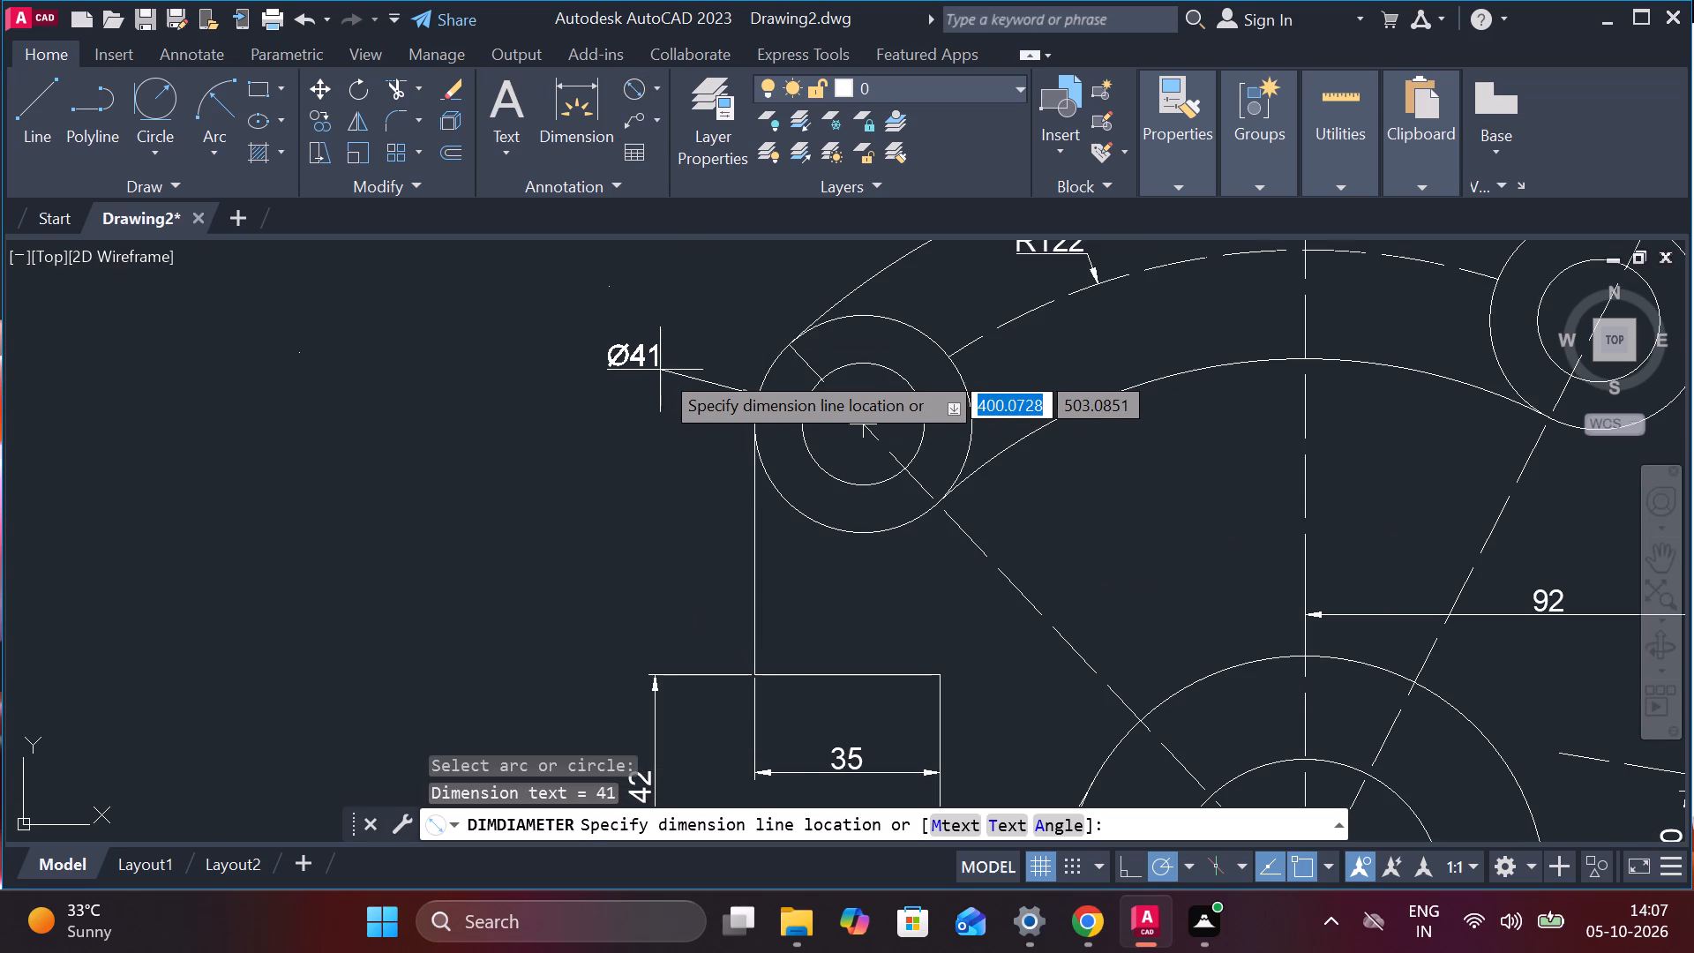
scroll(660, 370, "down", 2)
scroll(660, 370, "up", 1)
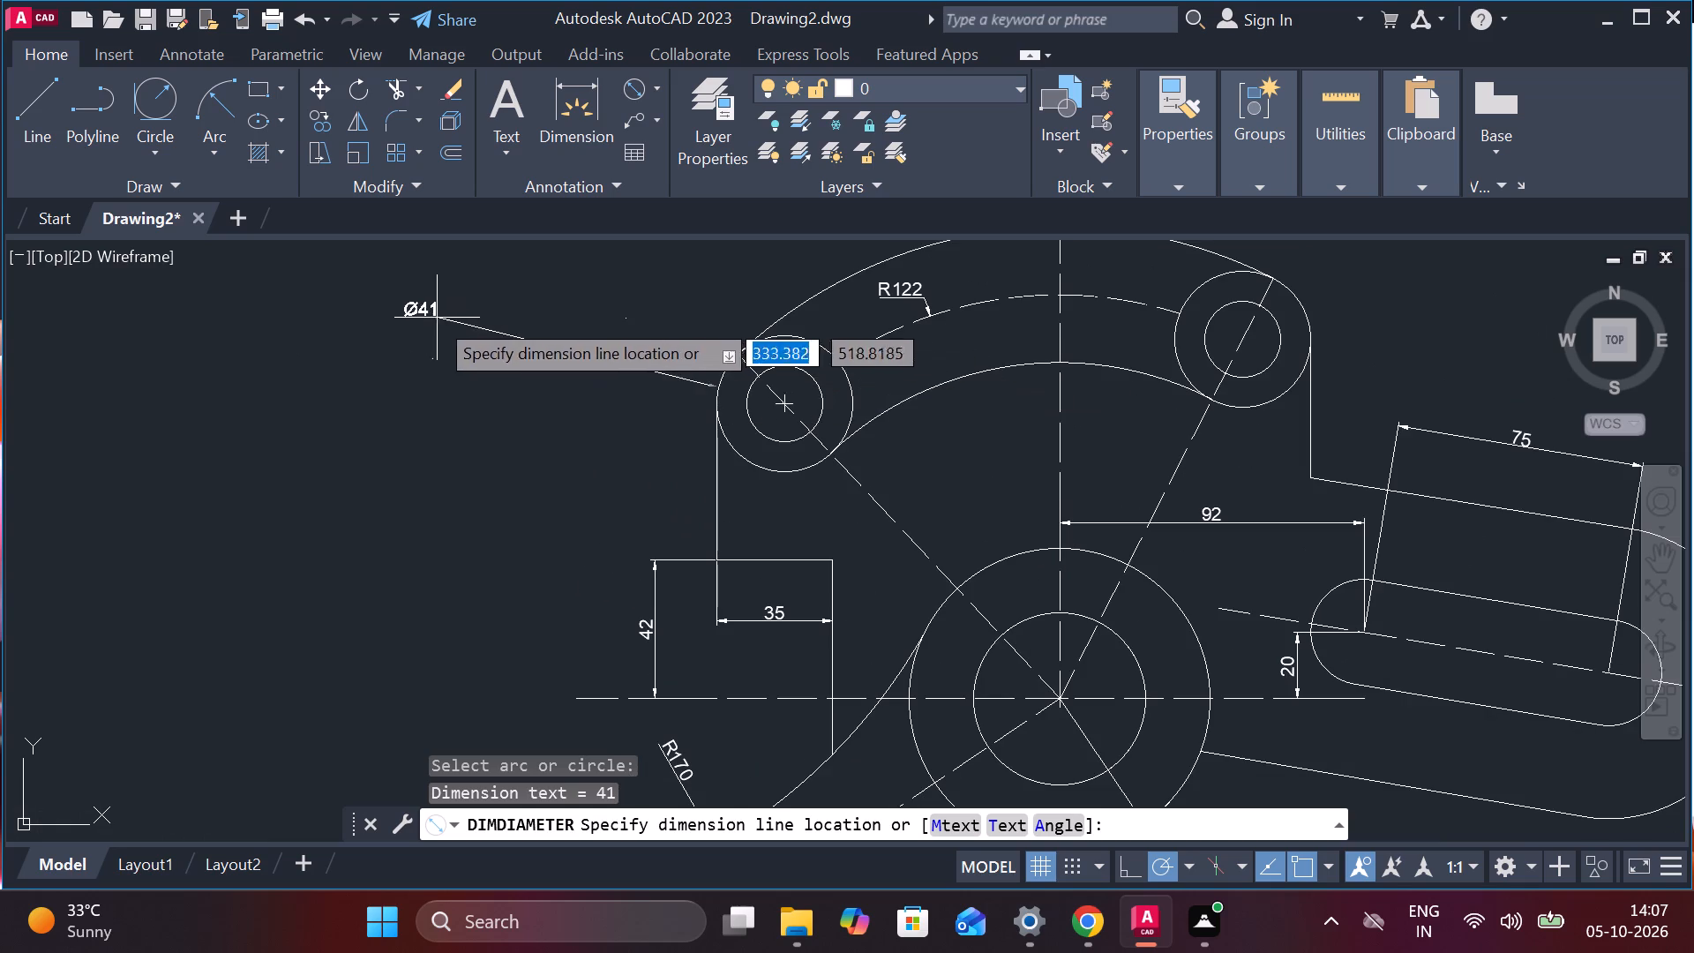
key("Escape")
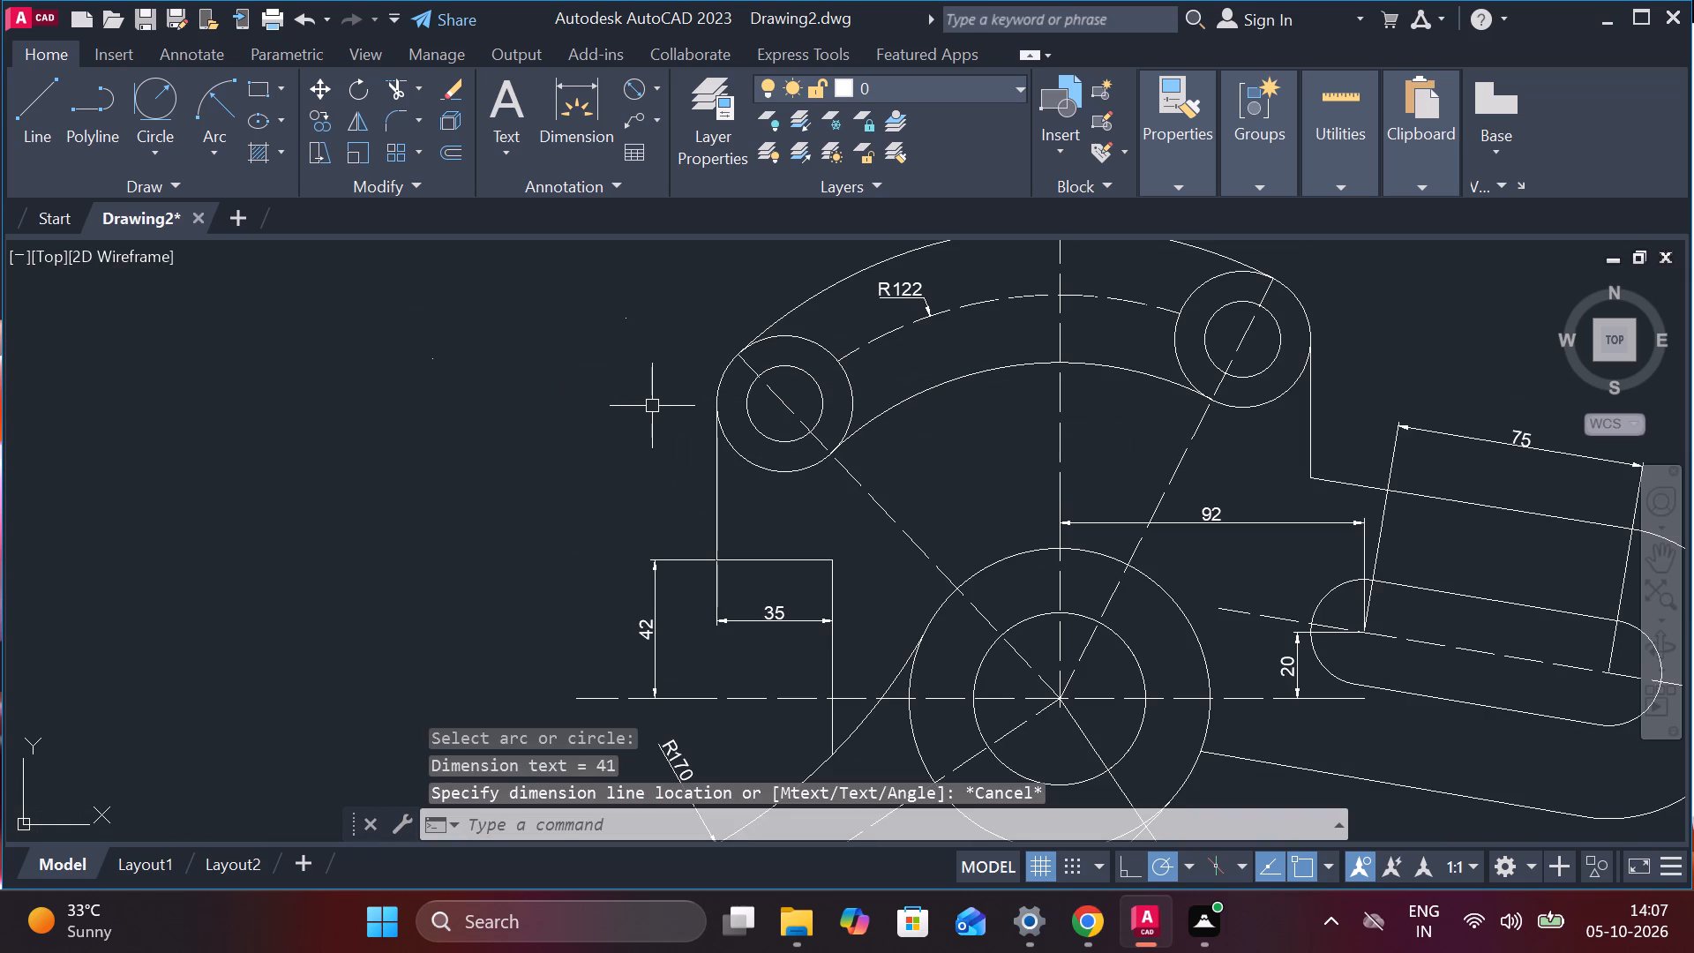
Turn the ISO-25 style's option to draw the dimension line between extension lines back on.
key("d")
key("Return")
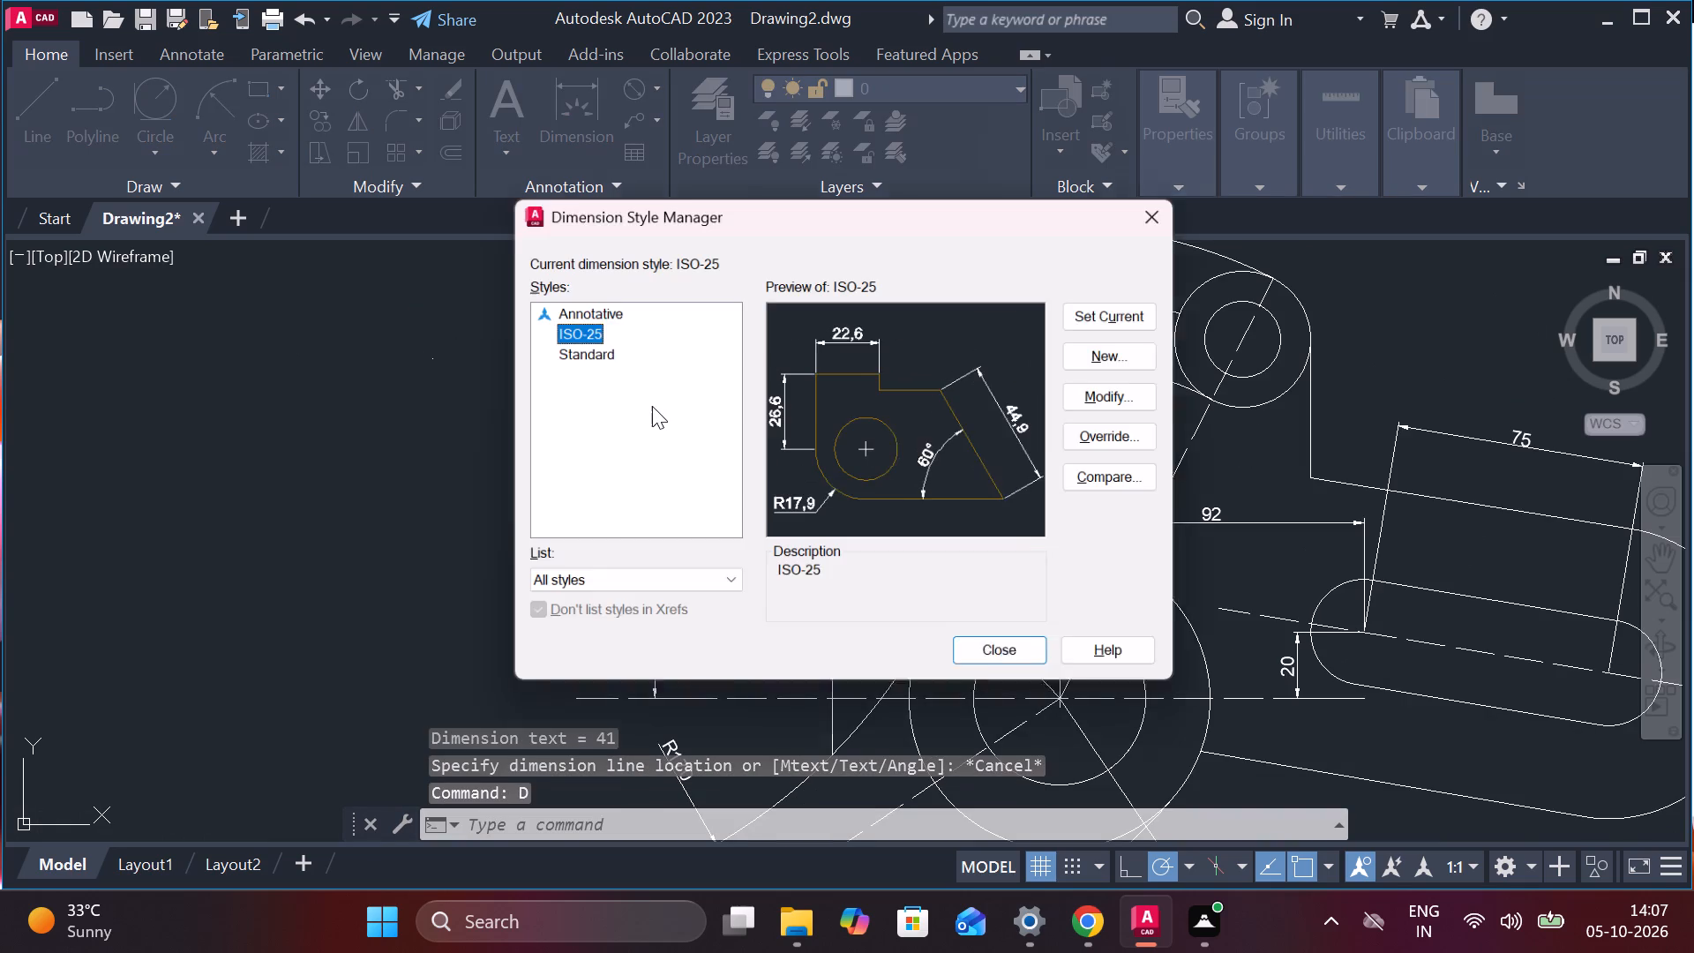
left_click(1148, 394)
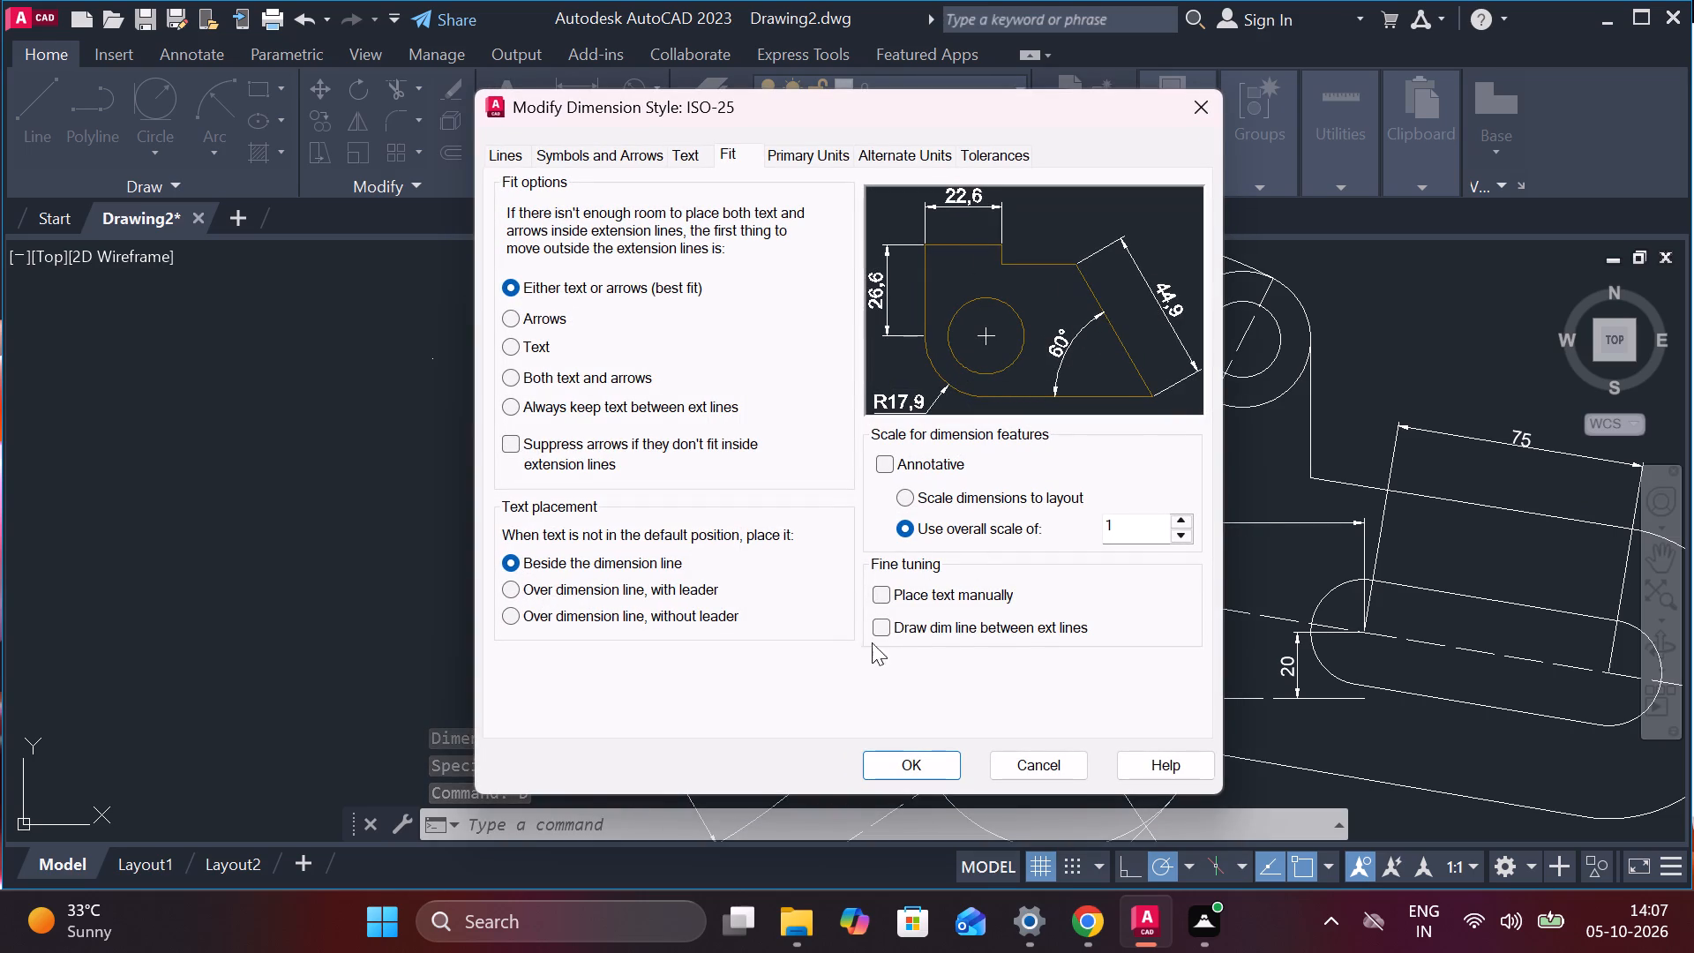
left_click(887, 622)
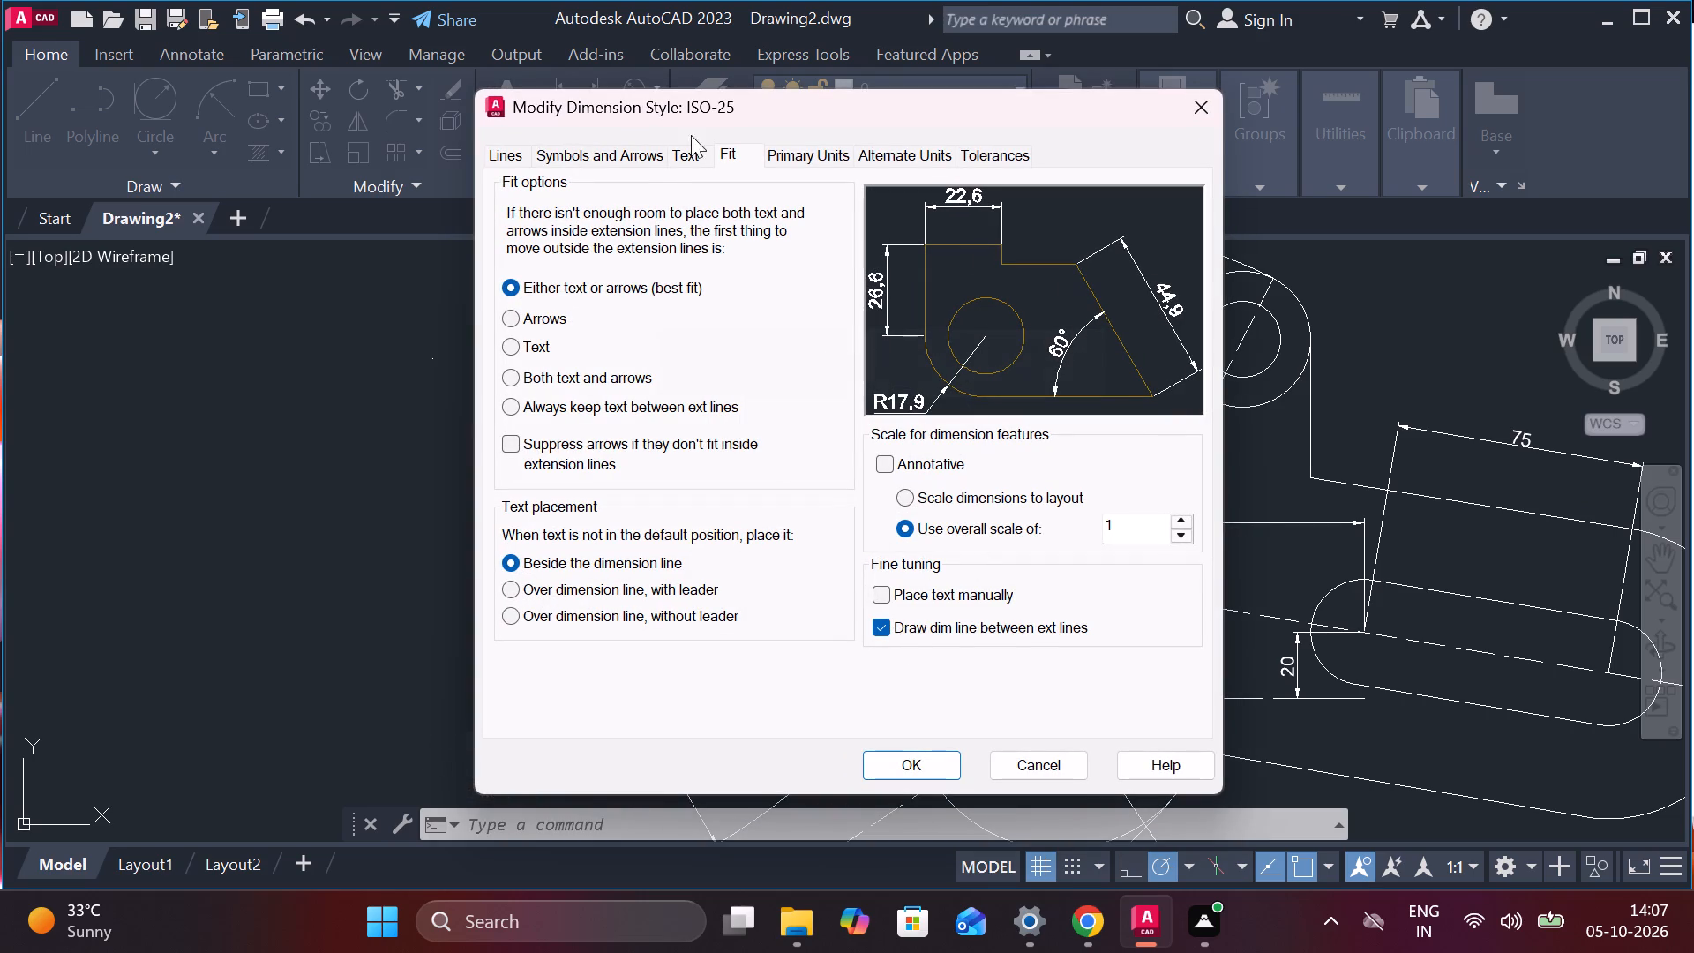
Set the ISO-25 dimension style's text height to 6.
left_click(739, 146)
left_click(693, 160)
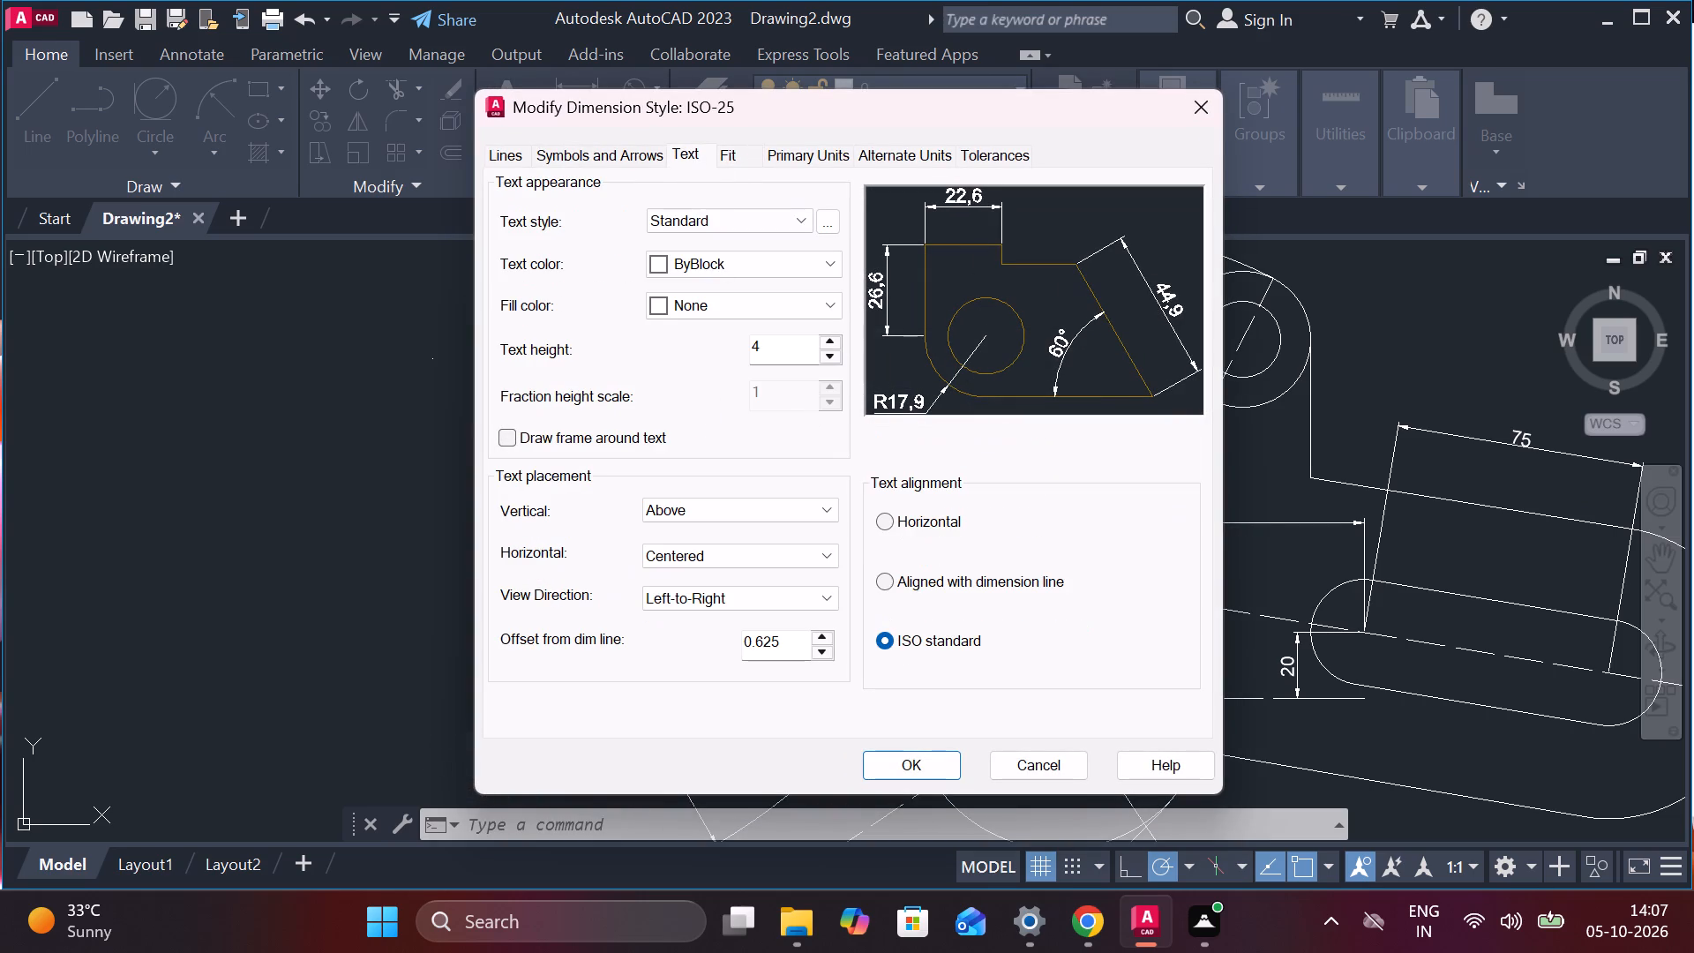
left_click_drag(768, 345, 692, 338)
key("6")
key("Return")
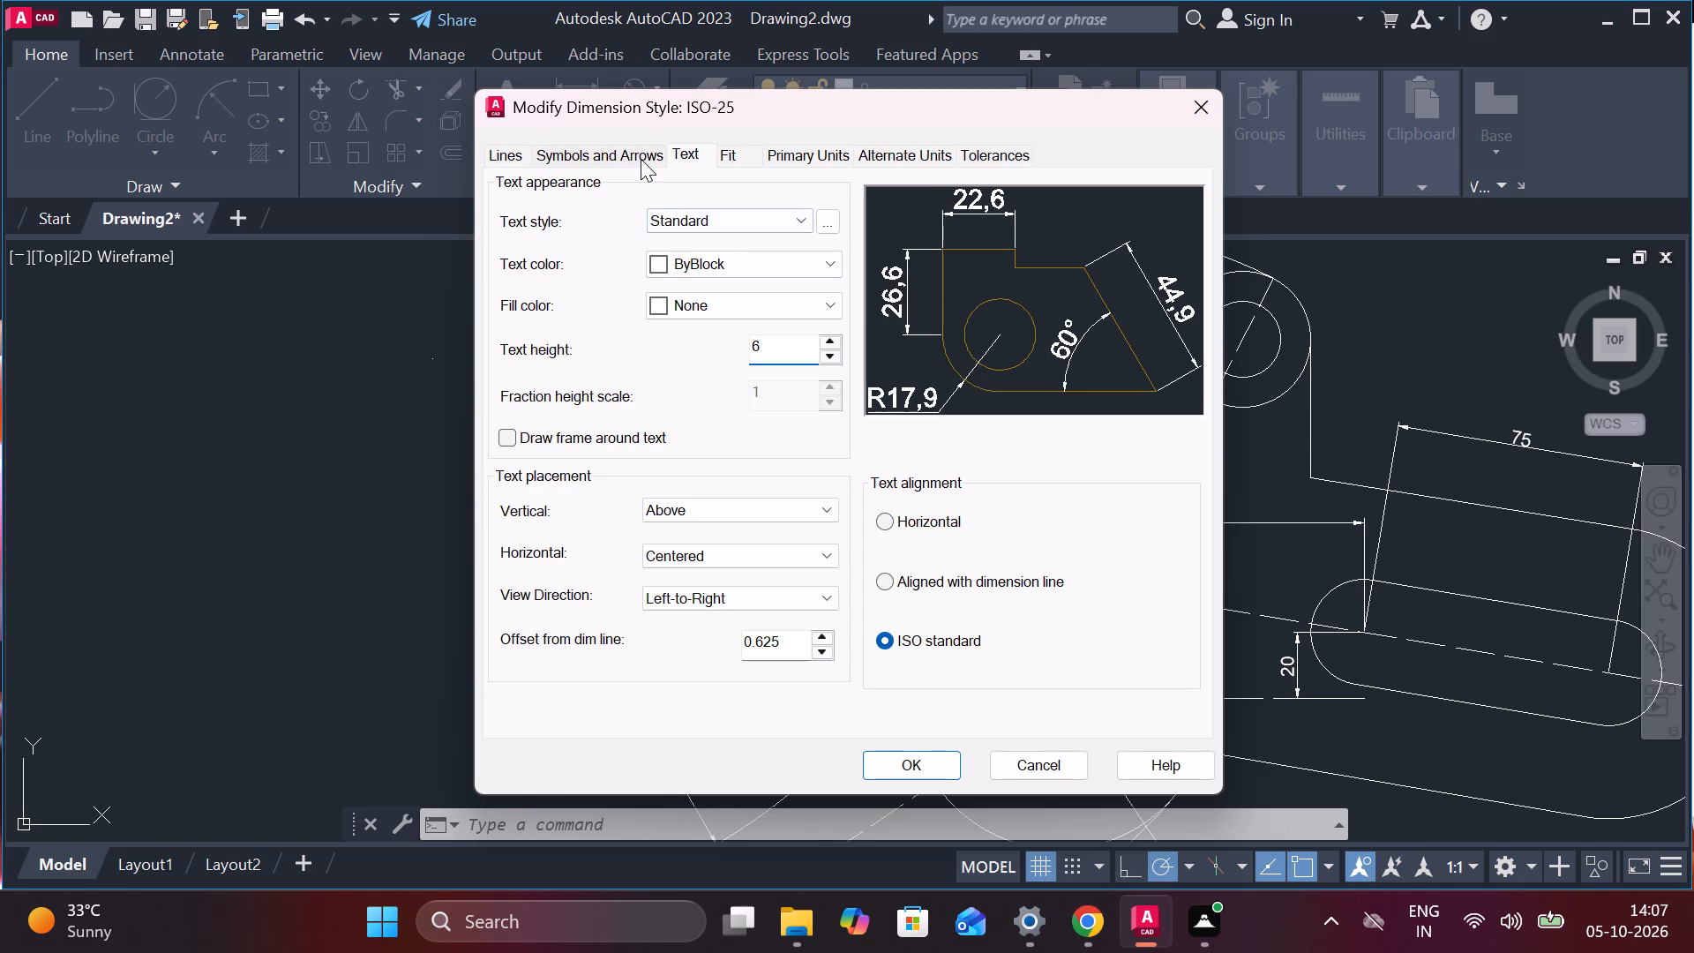
Set the ISO-25 dimension style's arrow size to 4.
left_click(641, 159)
left_click(549, 424)
left_click_drag(549, 424, 494, 417)
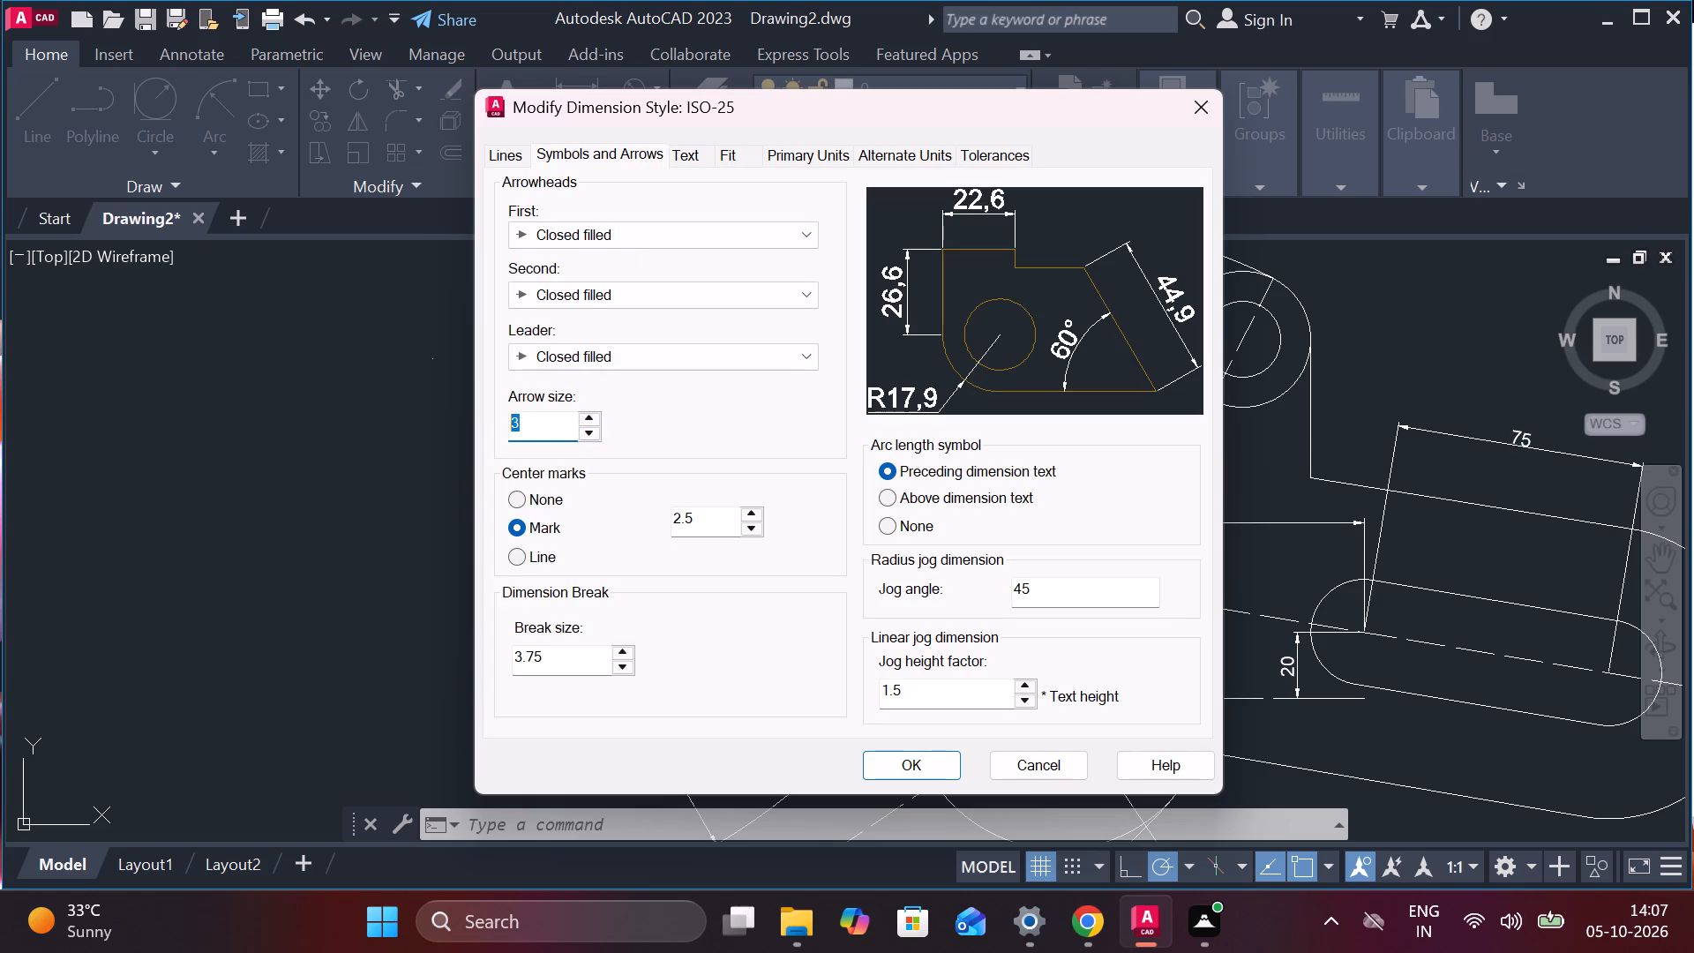
left_click_drag(494, 417, 485, 416)
key("4")
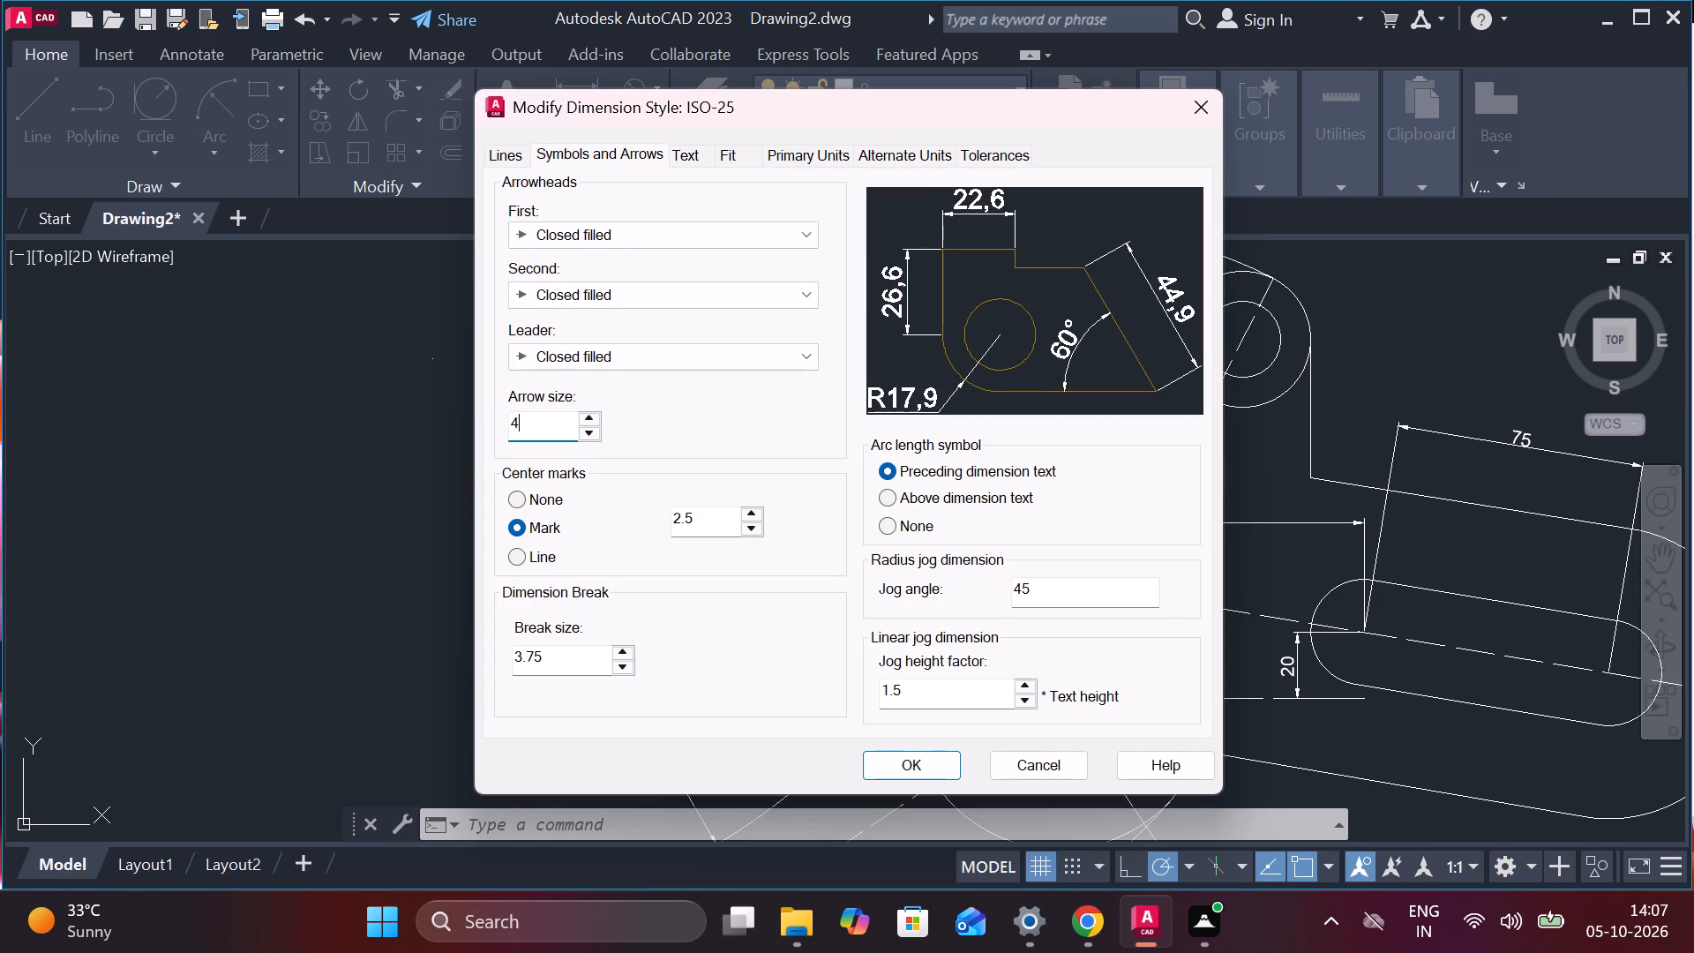
Apply the ISO-25 style changes, set ISO-25 as the current dimension style and close the Dimension Style Manager.
key("Return")
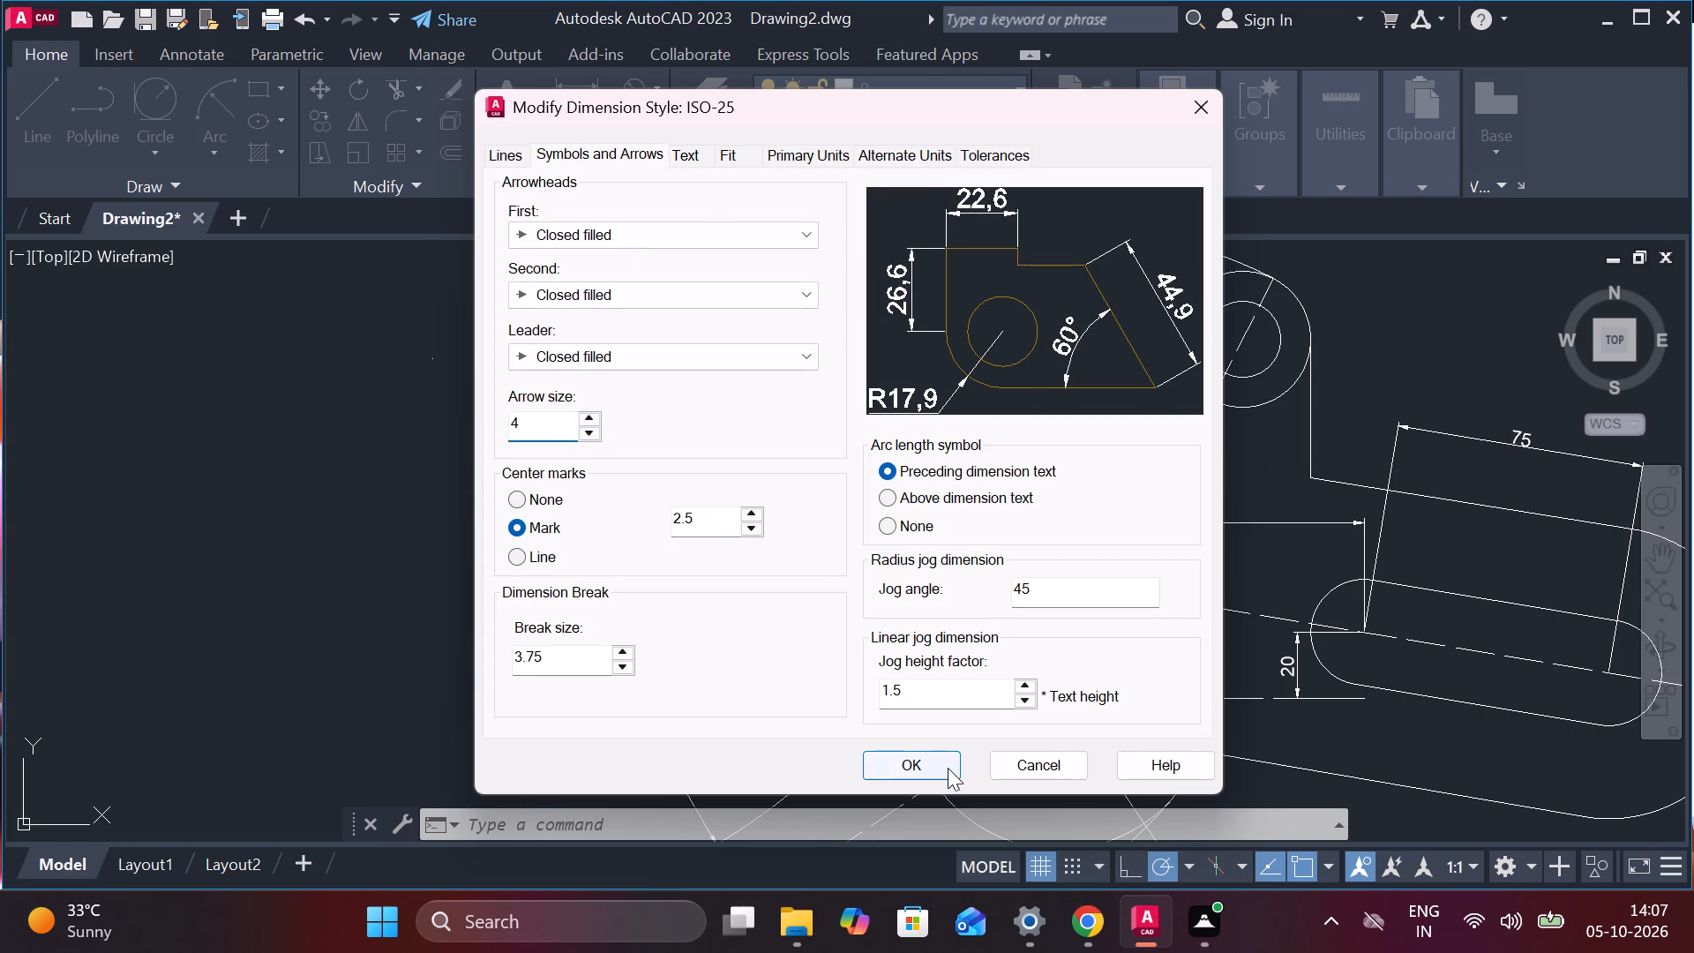
left_click(948, 768)
left_click(1141, 320)
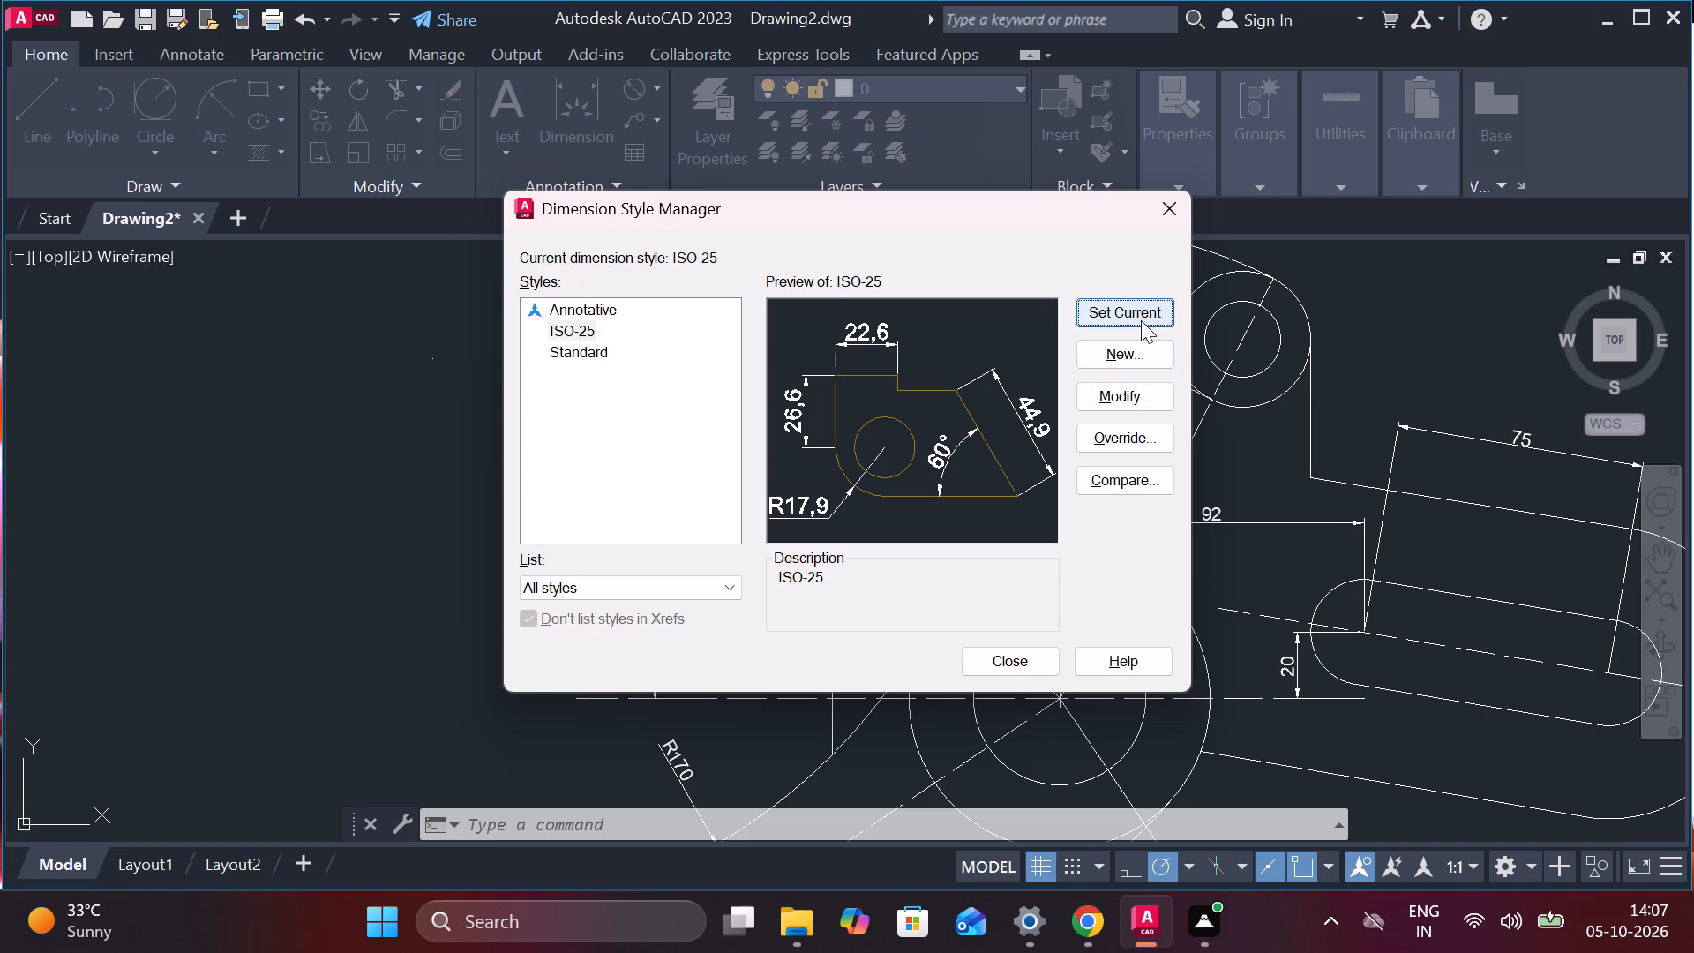
left_click(1008, 664)
Erase the radius dimension attached to the dashed centreline arc at the top of the part.
scroll(1008, 664, "down", 1)
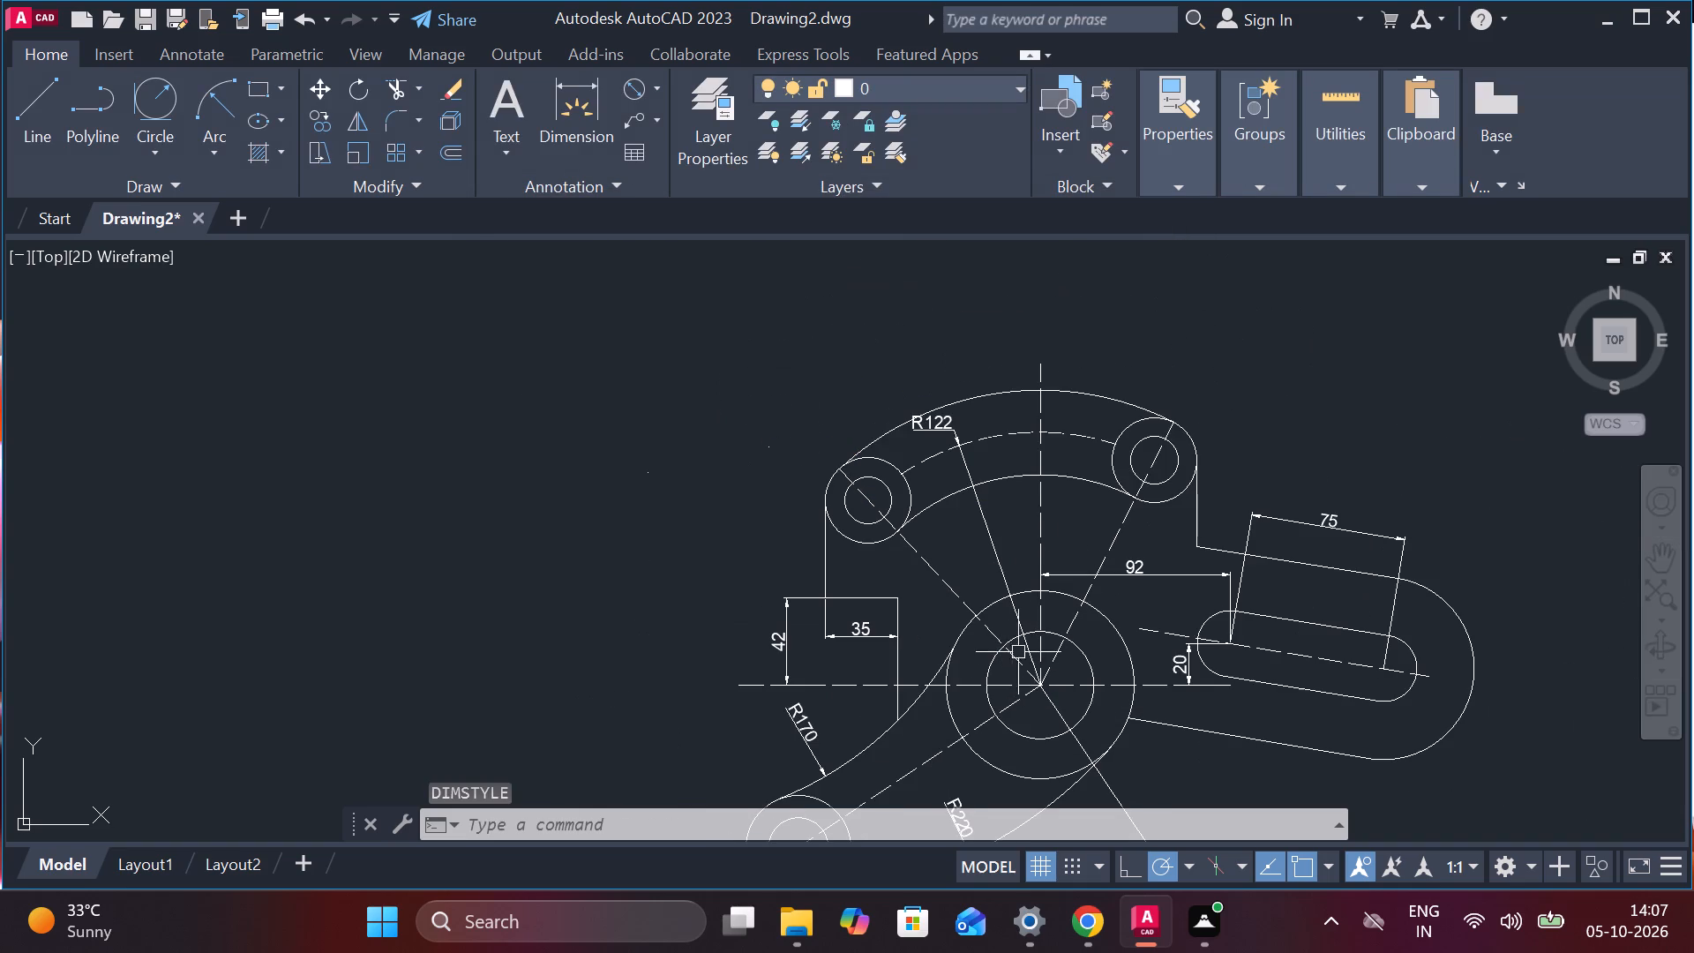
scroll(972, 470, "up", 2)
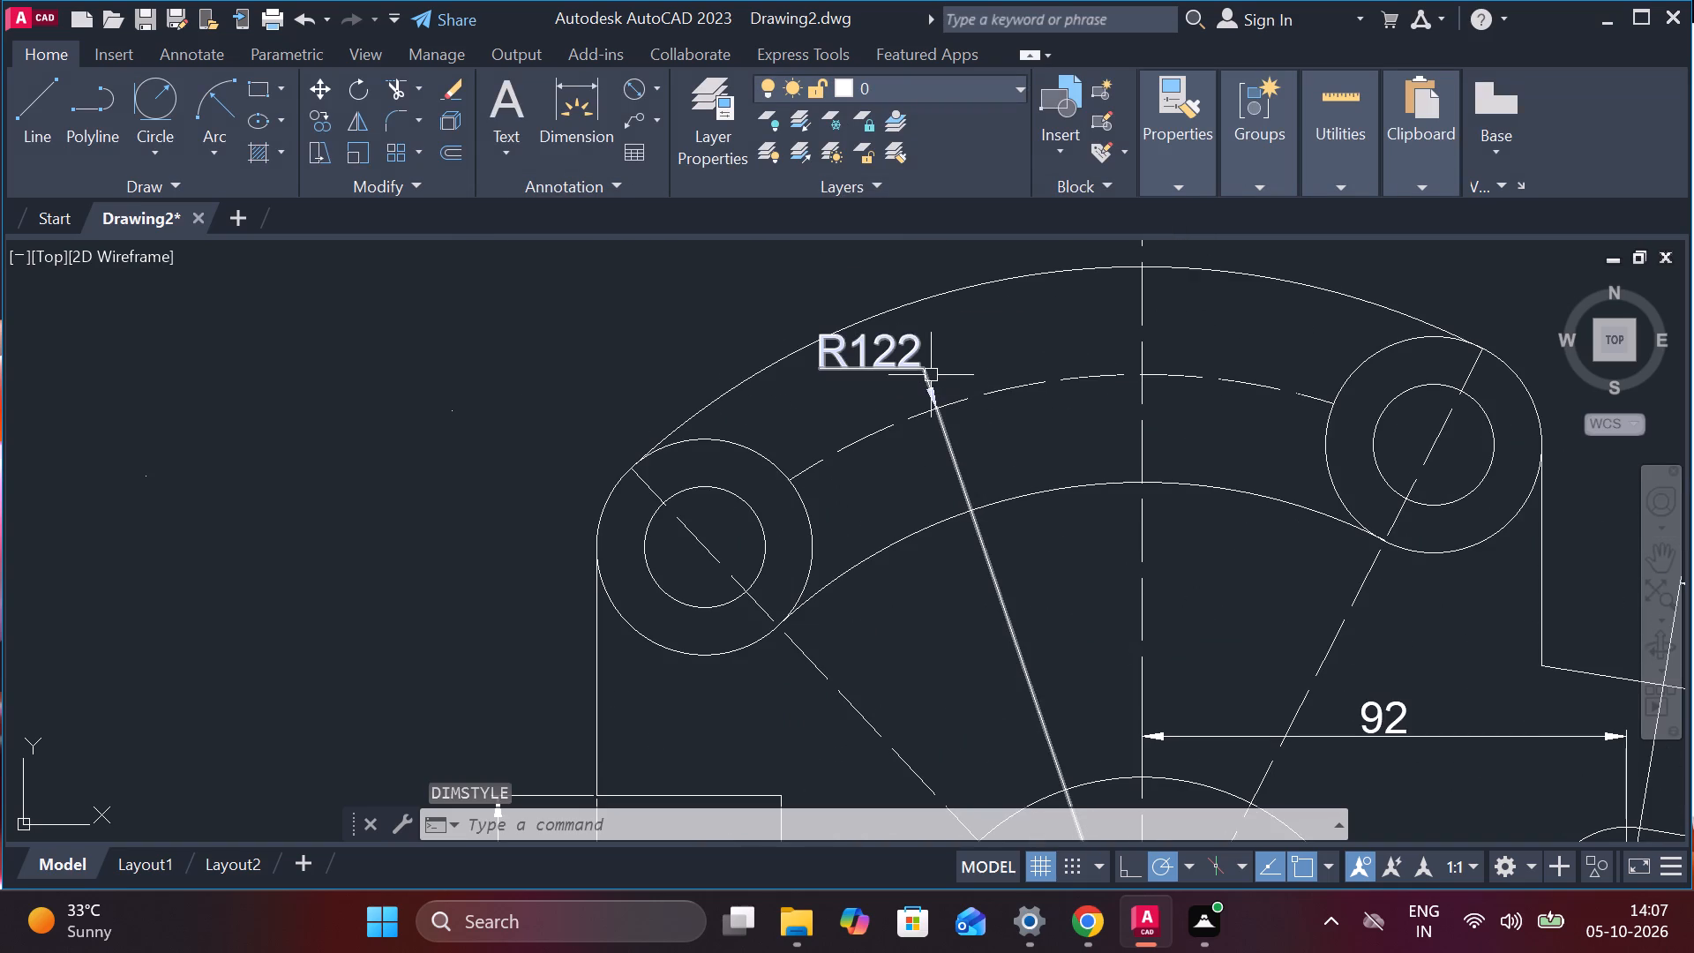
left_click(931, 375)
key("e")
key("Return")
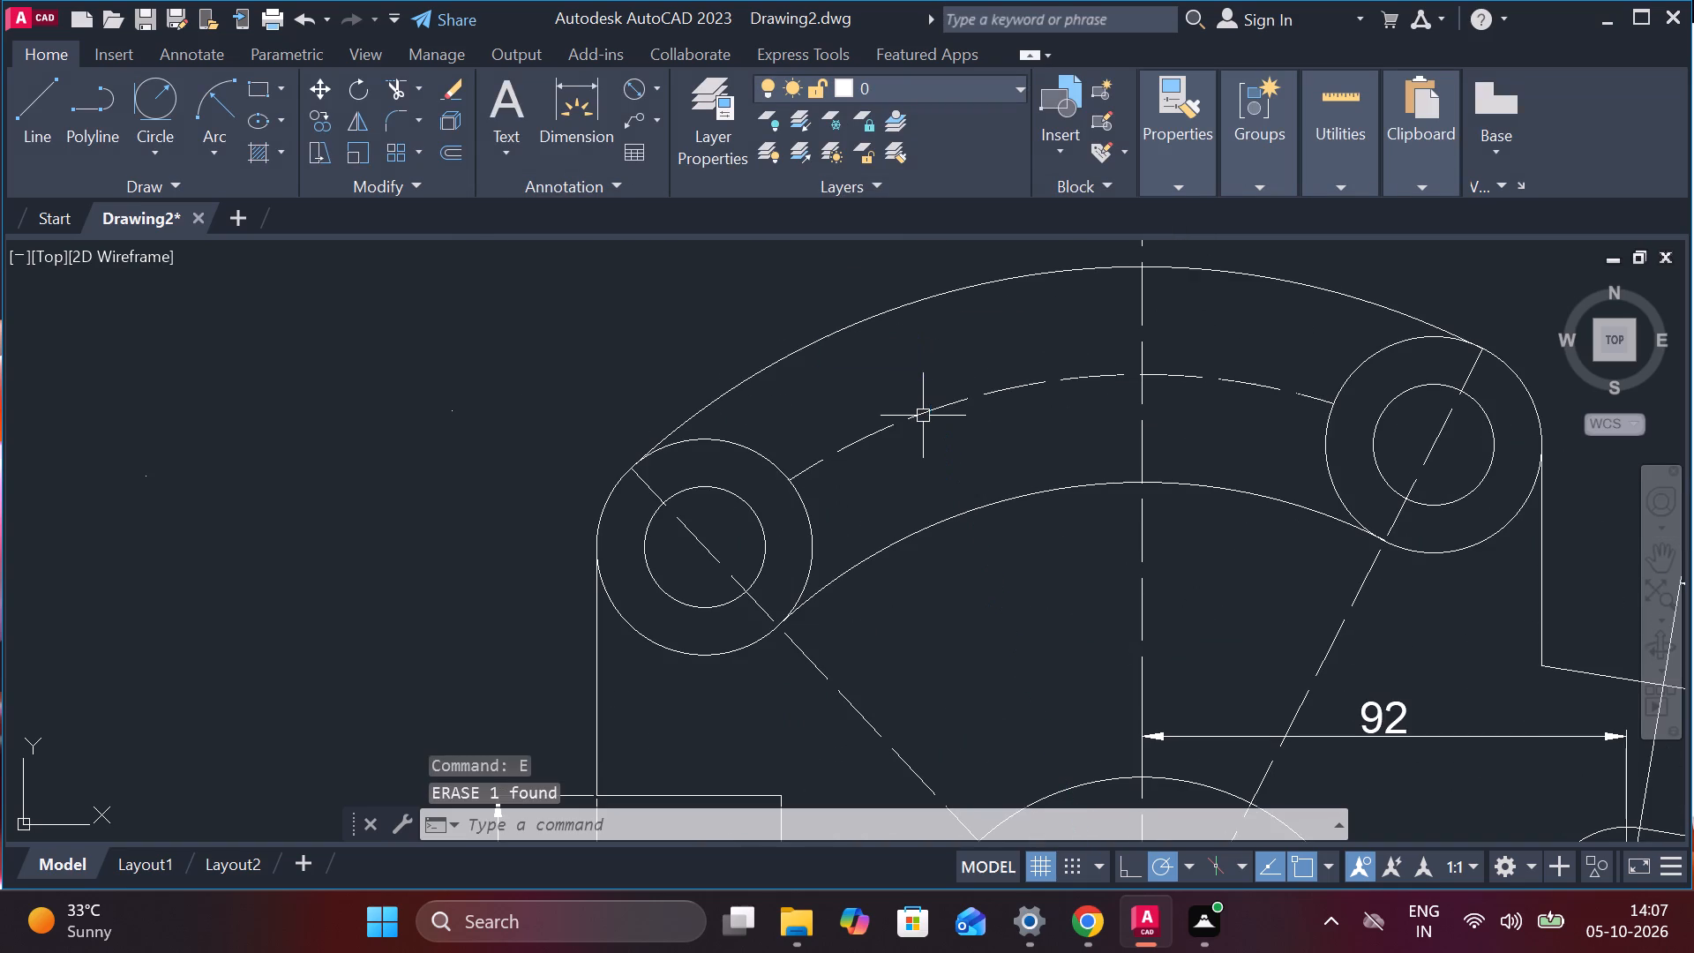
Add diameter dimensions to the inner and outer concentric circles at the part's upper left, with their texts outside the outline.
left_click(648, 86)
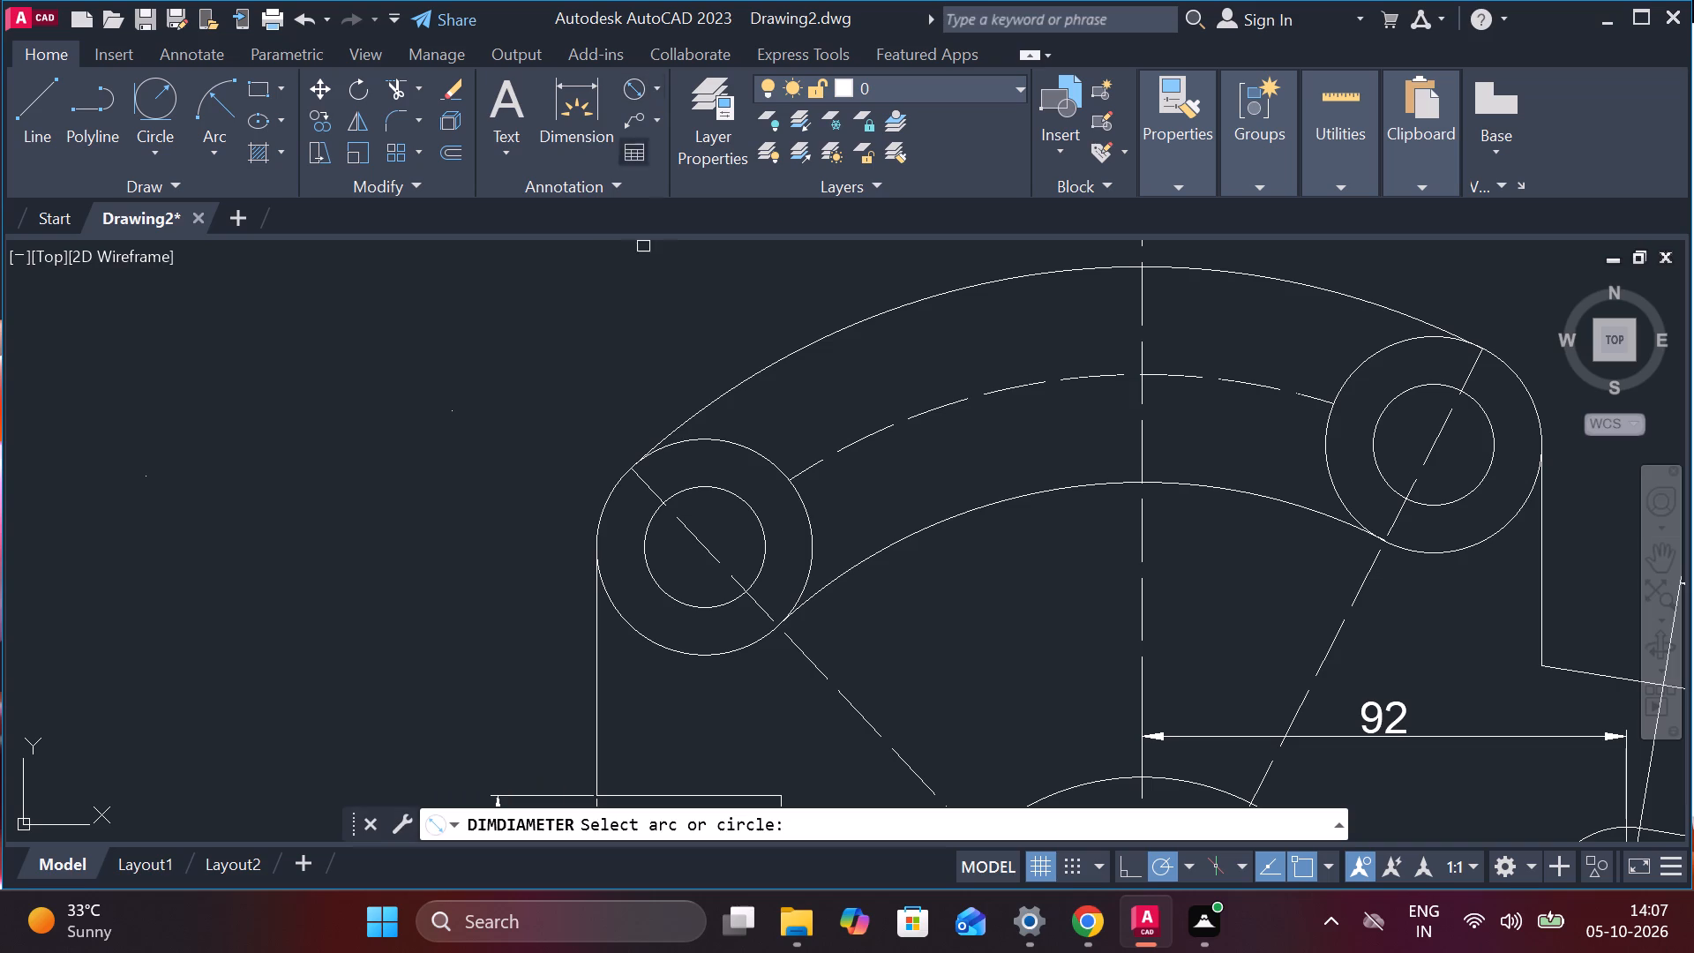
left_click(648, 514)
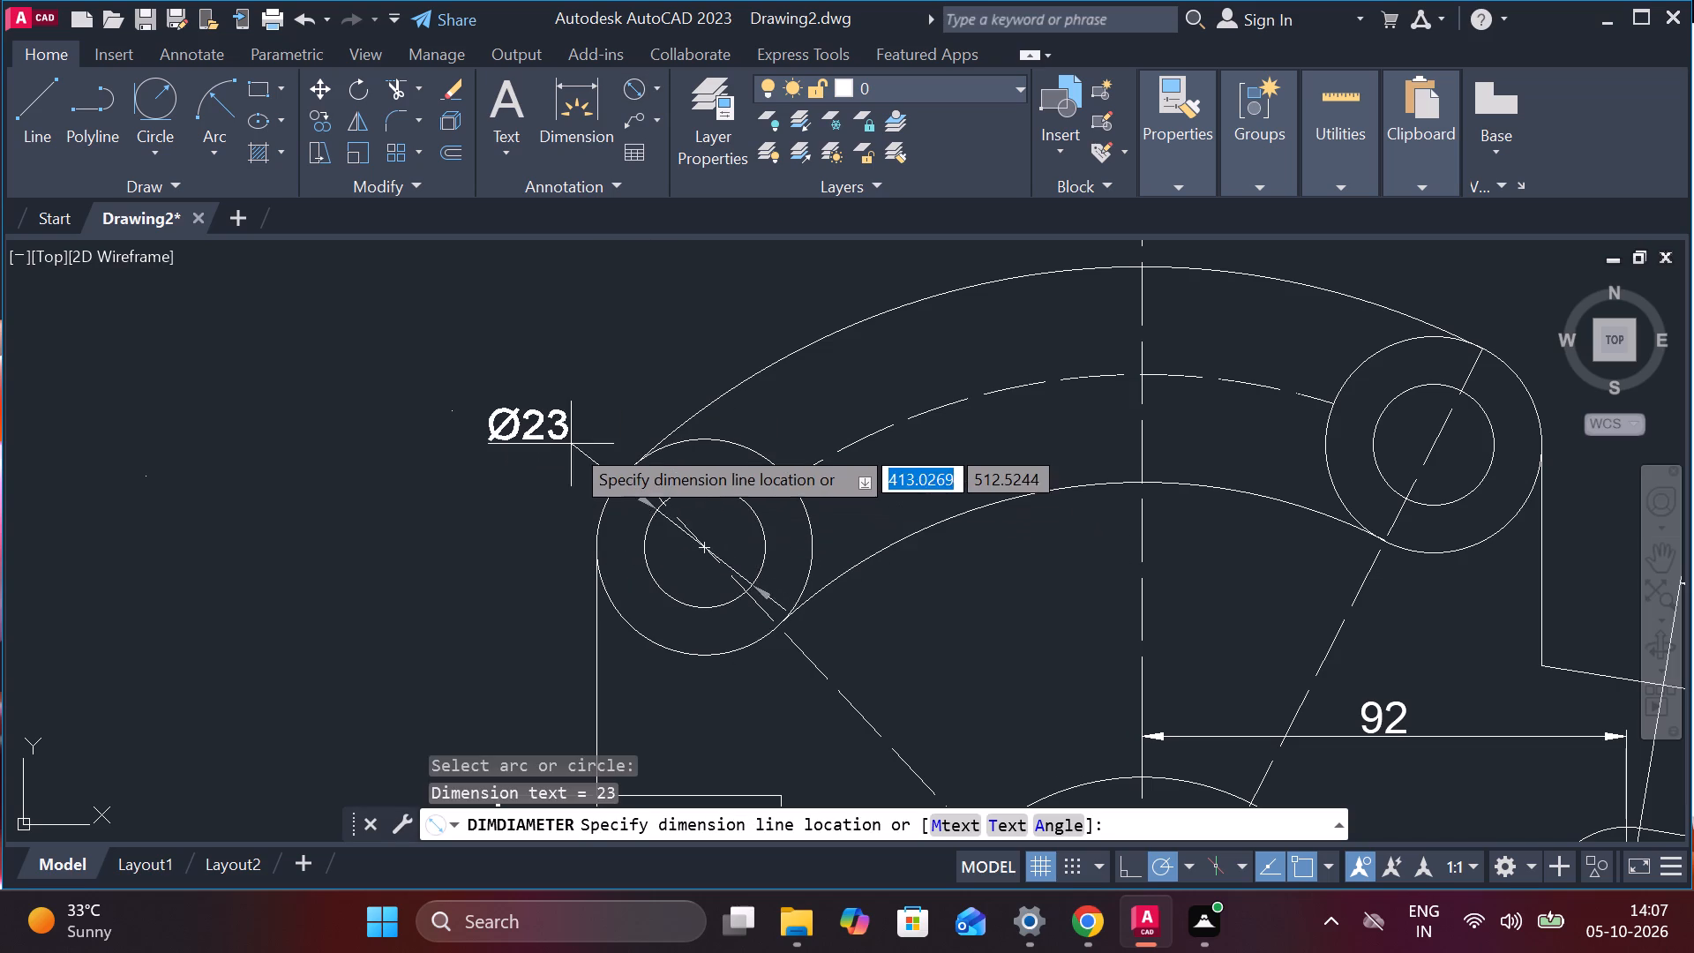
left_click(543, 451)
key("space")
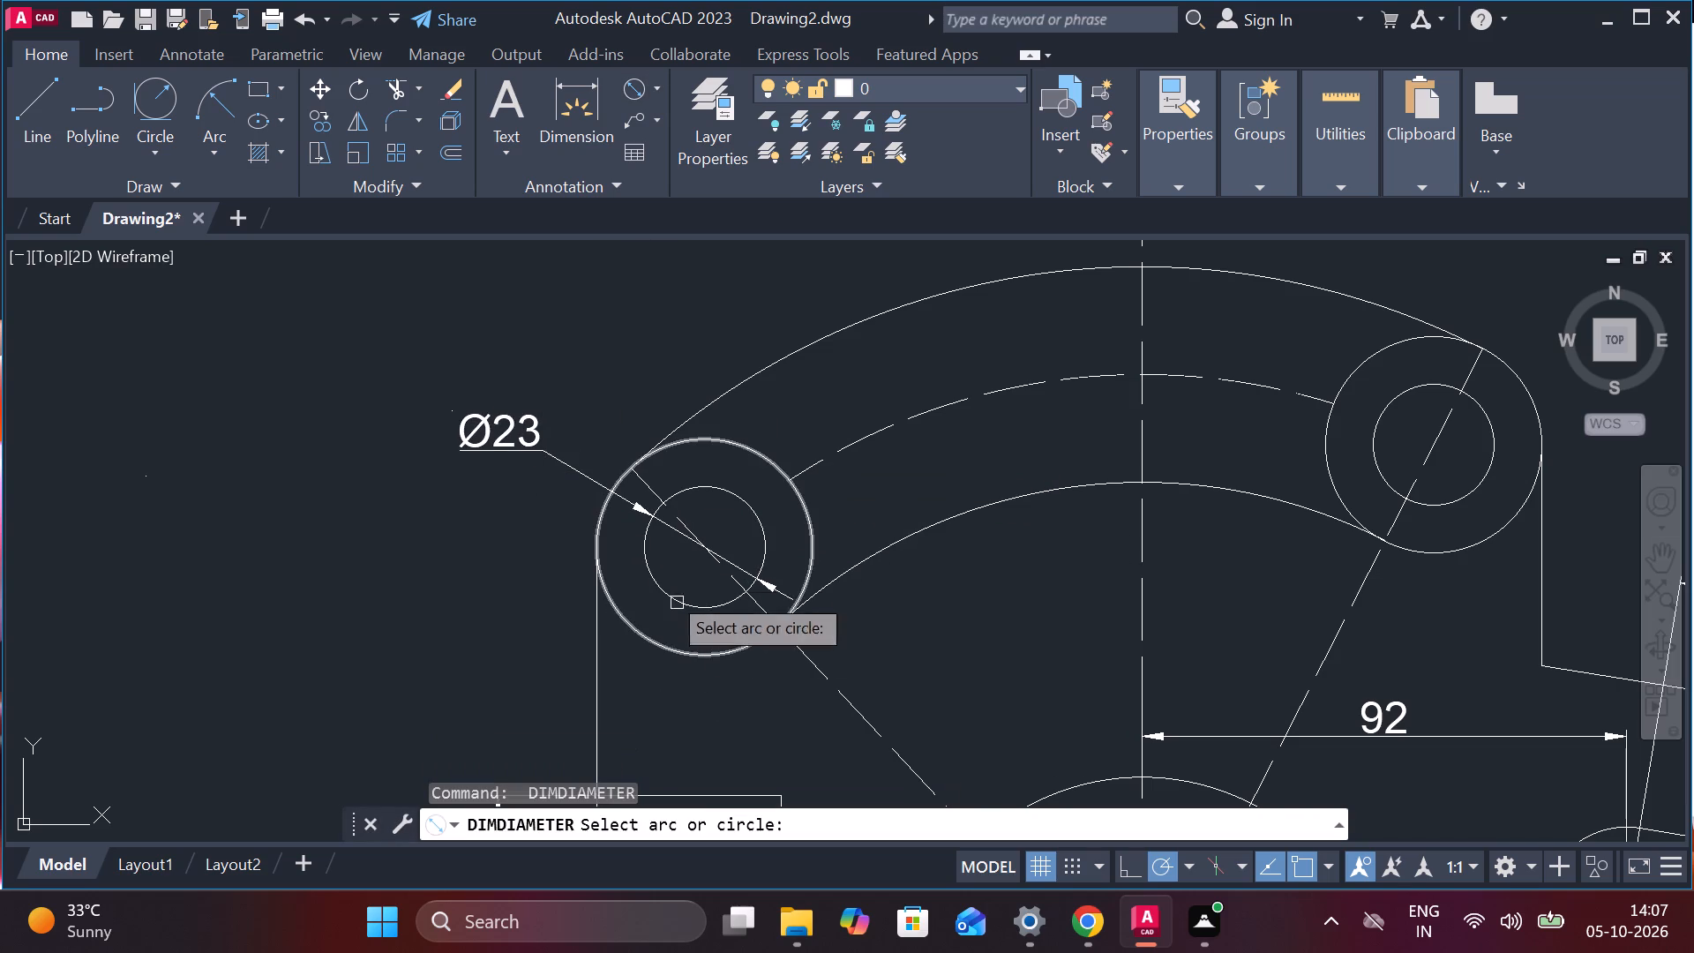
left_click(616, 602)
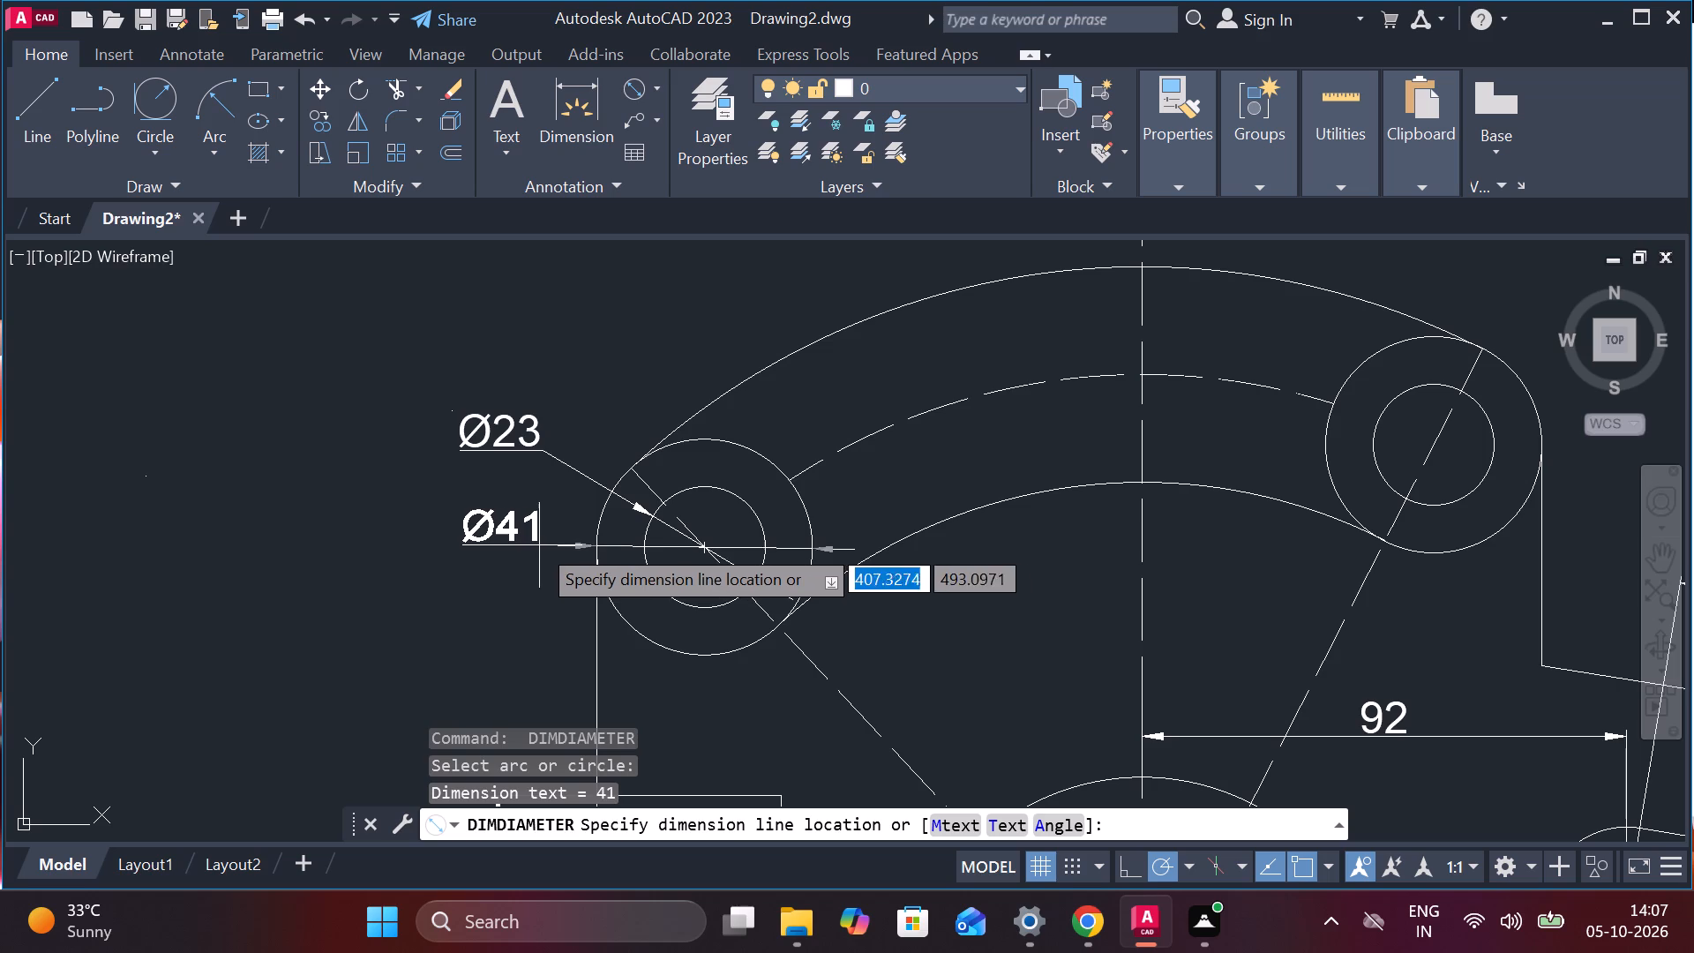
left_click(535, 509)
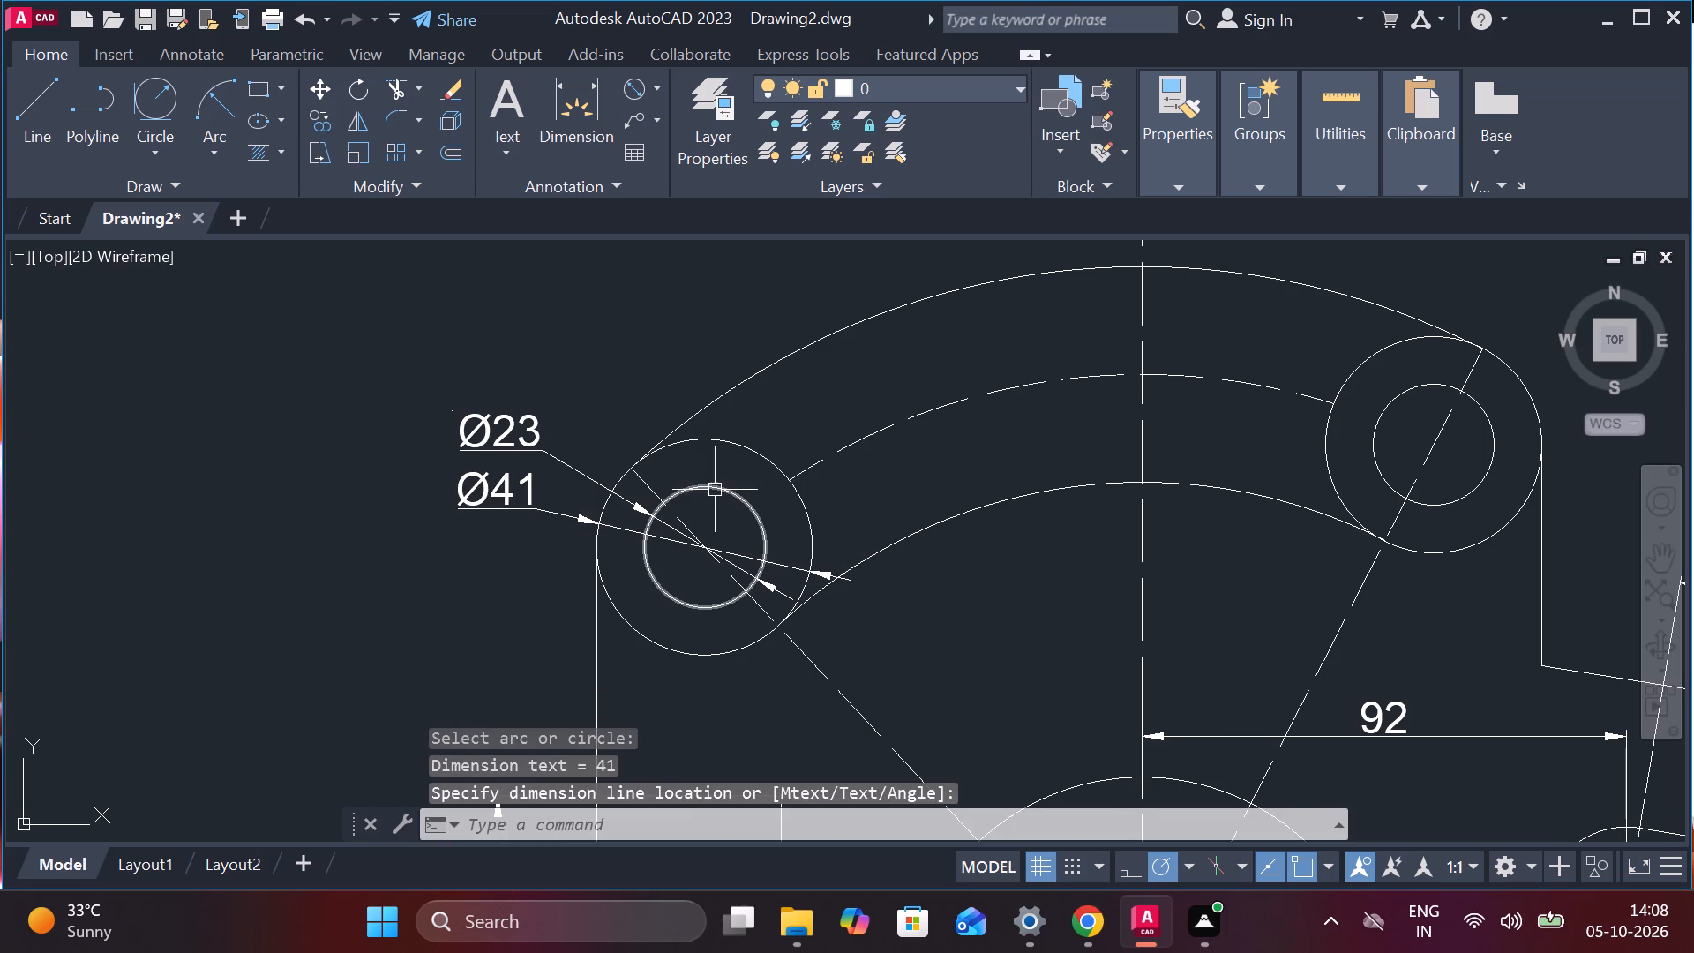
Add diameter dimensions to the outer and inner circles of the central hub, placing both texts outside the hub.
scroll(718, 483, "down", 1)
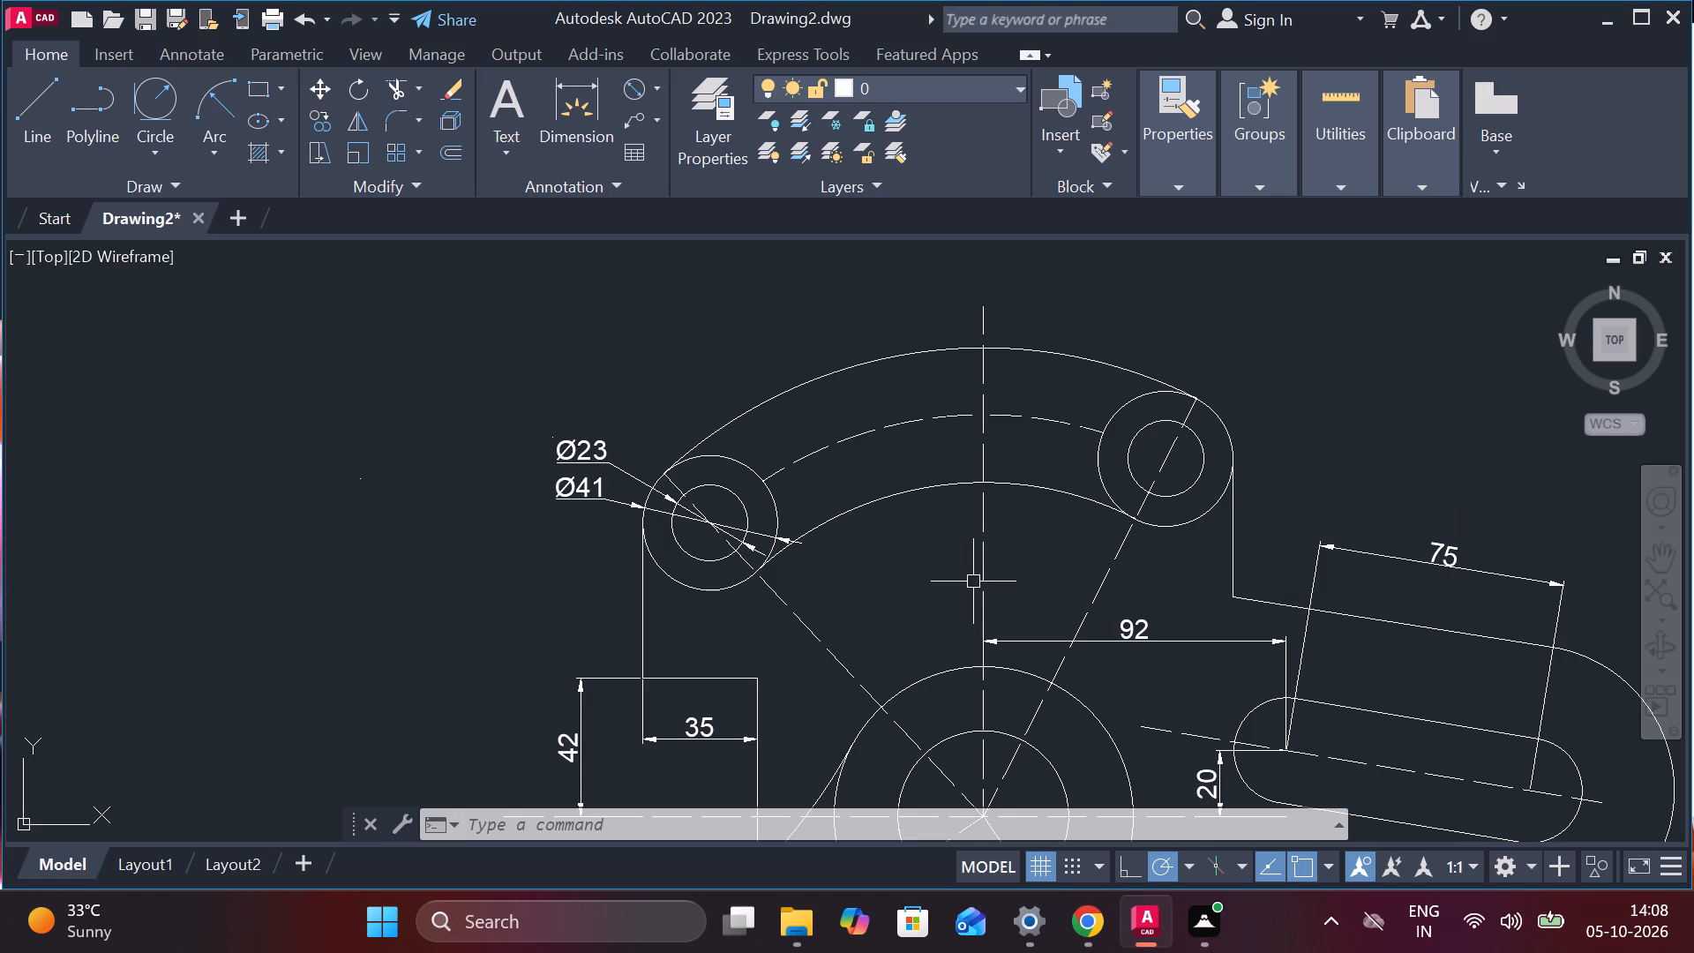
scroll(973, 589, "up", 1)
key("space")
scroll(1044, 566, "down", 1)
middle_click_drag(1001, 552, 896, 404)
scroll(1066, 732, "up", 1)
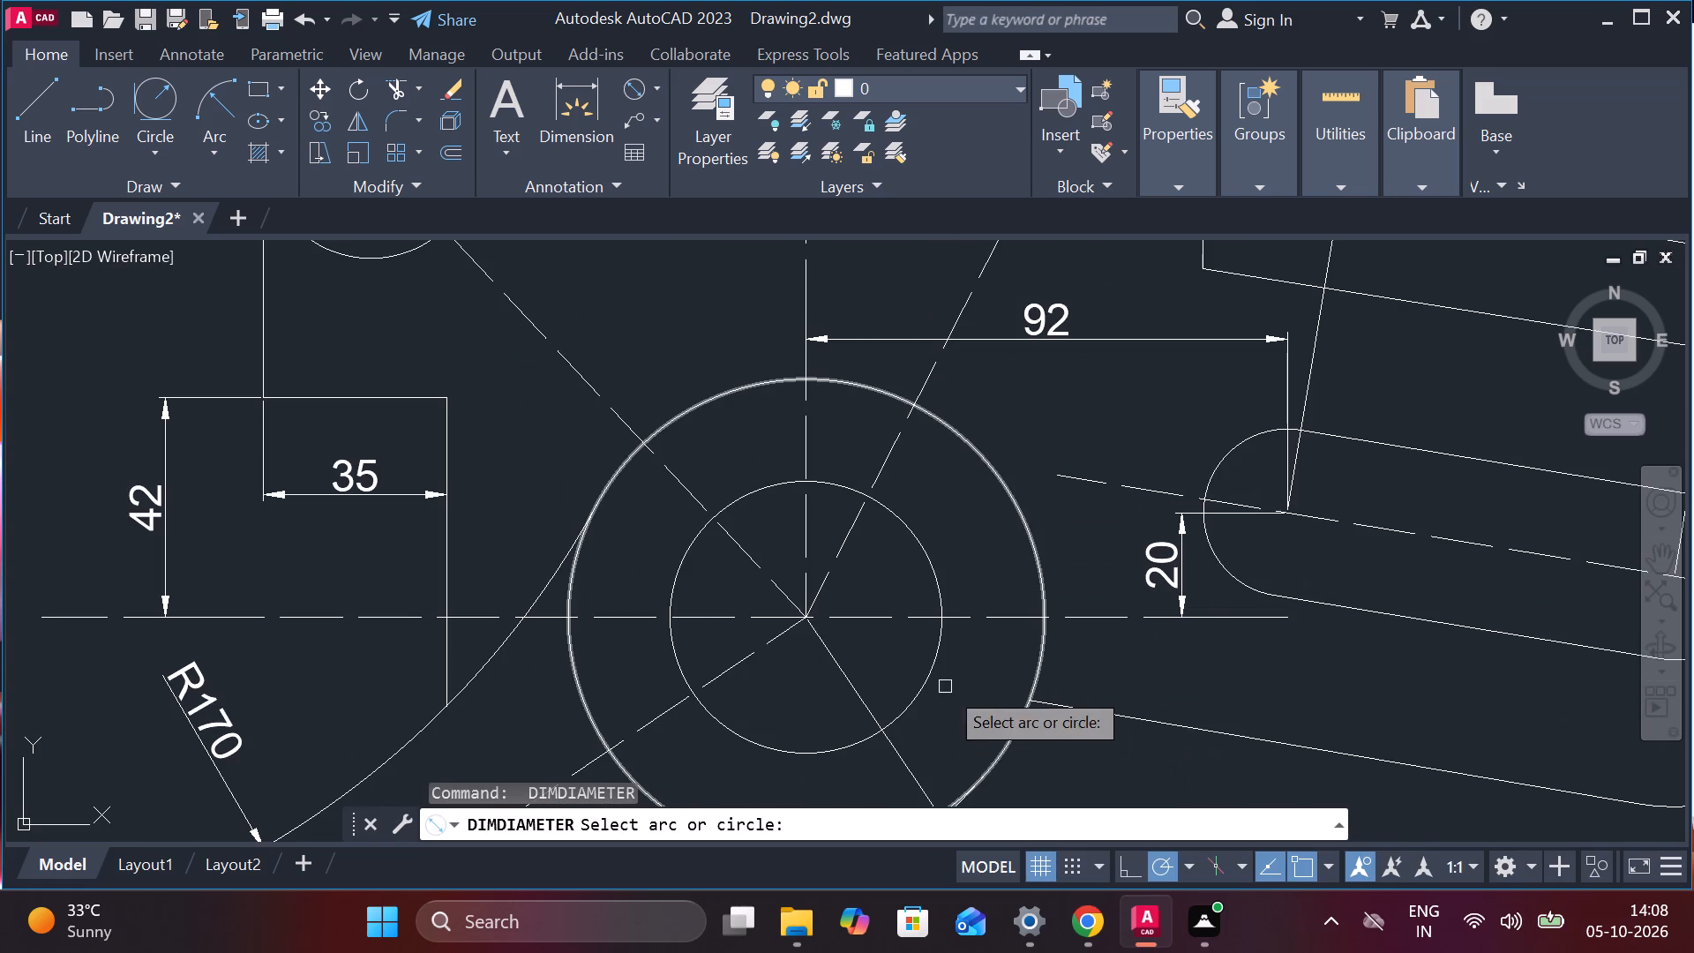
middle_click_drag(845, 774, 858, 770)
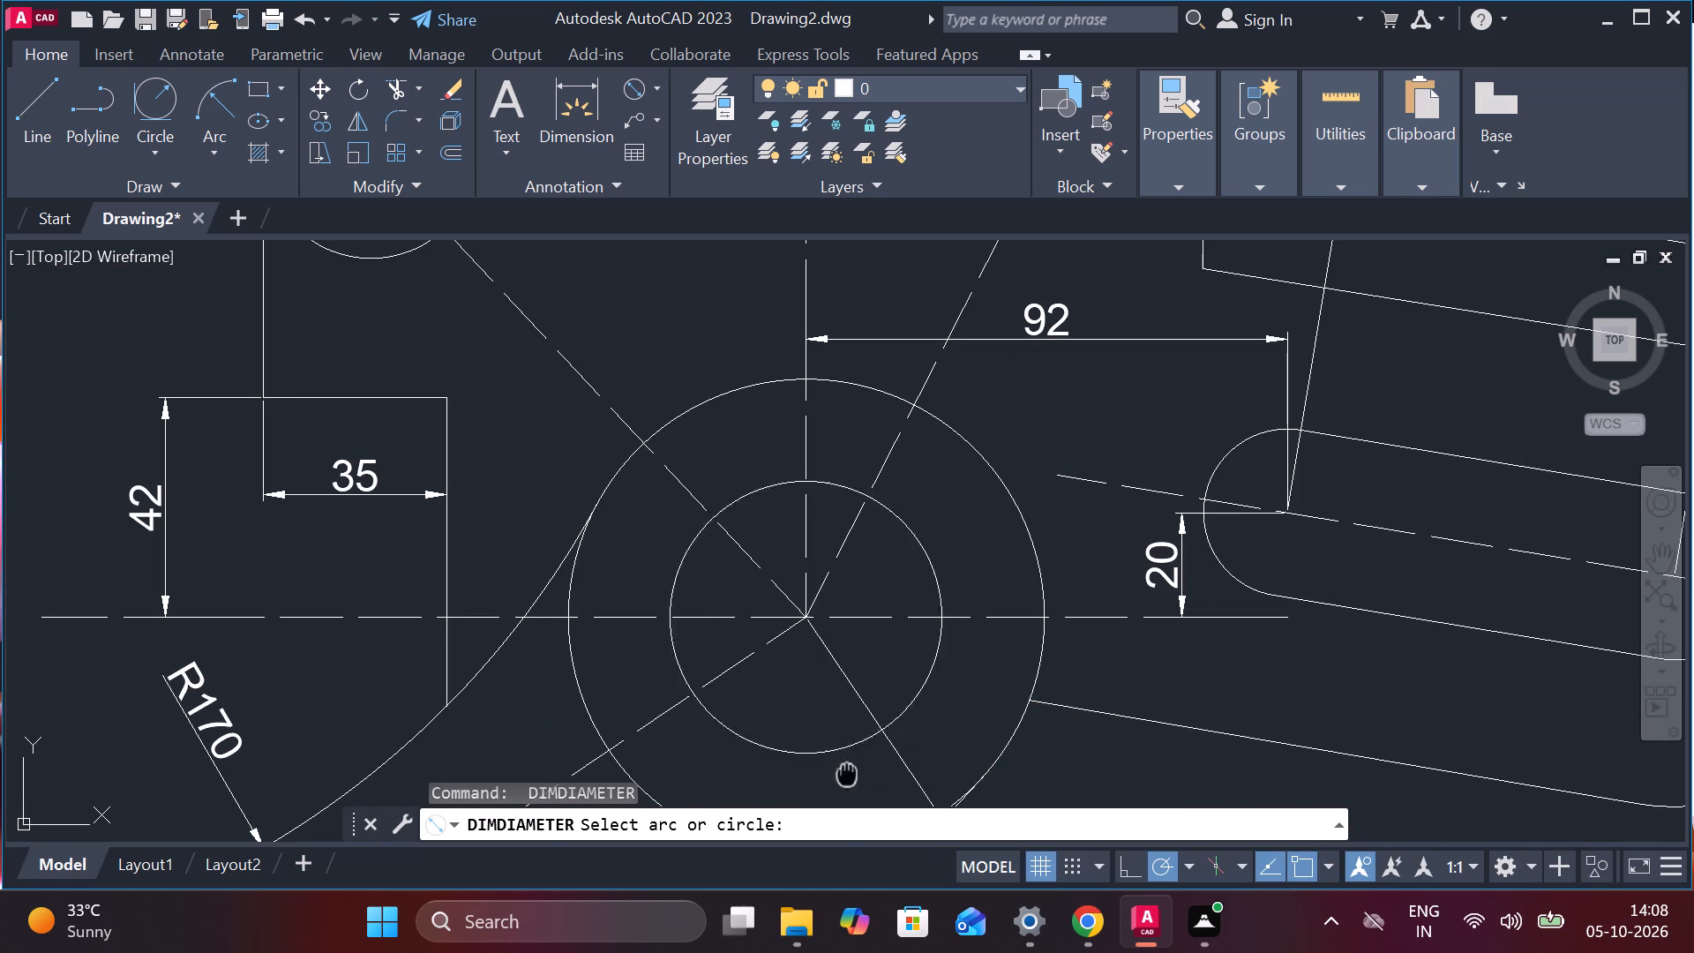
middle_click_drag(858, 770, 963, 544)
scroll(955, 508, "down", 1)
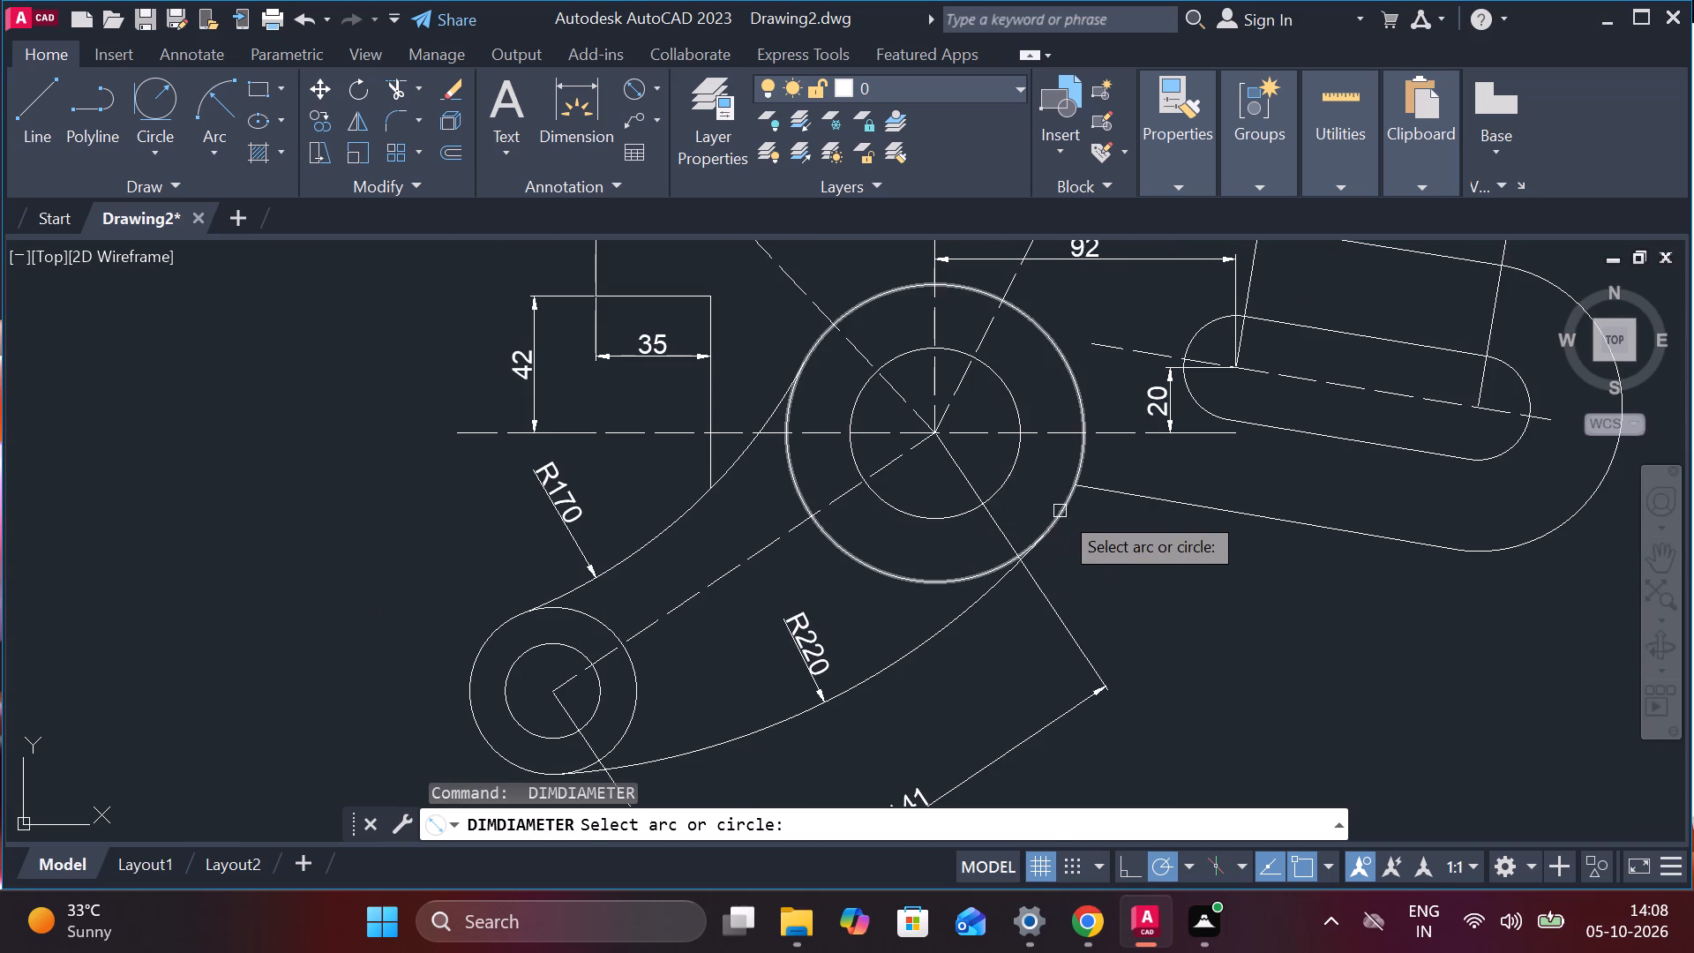
left_click(1060, 511)
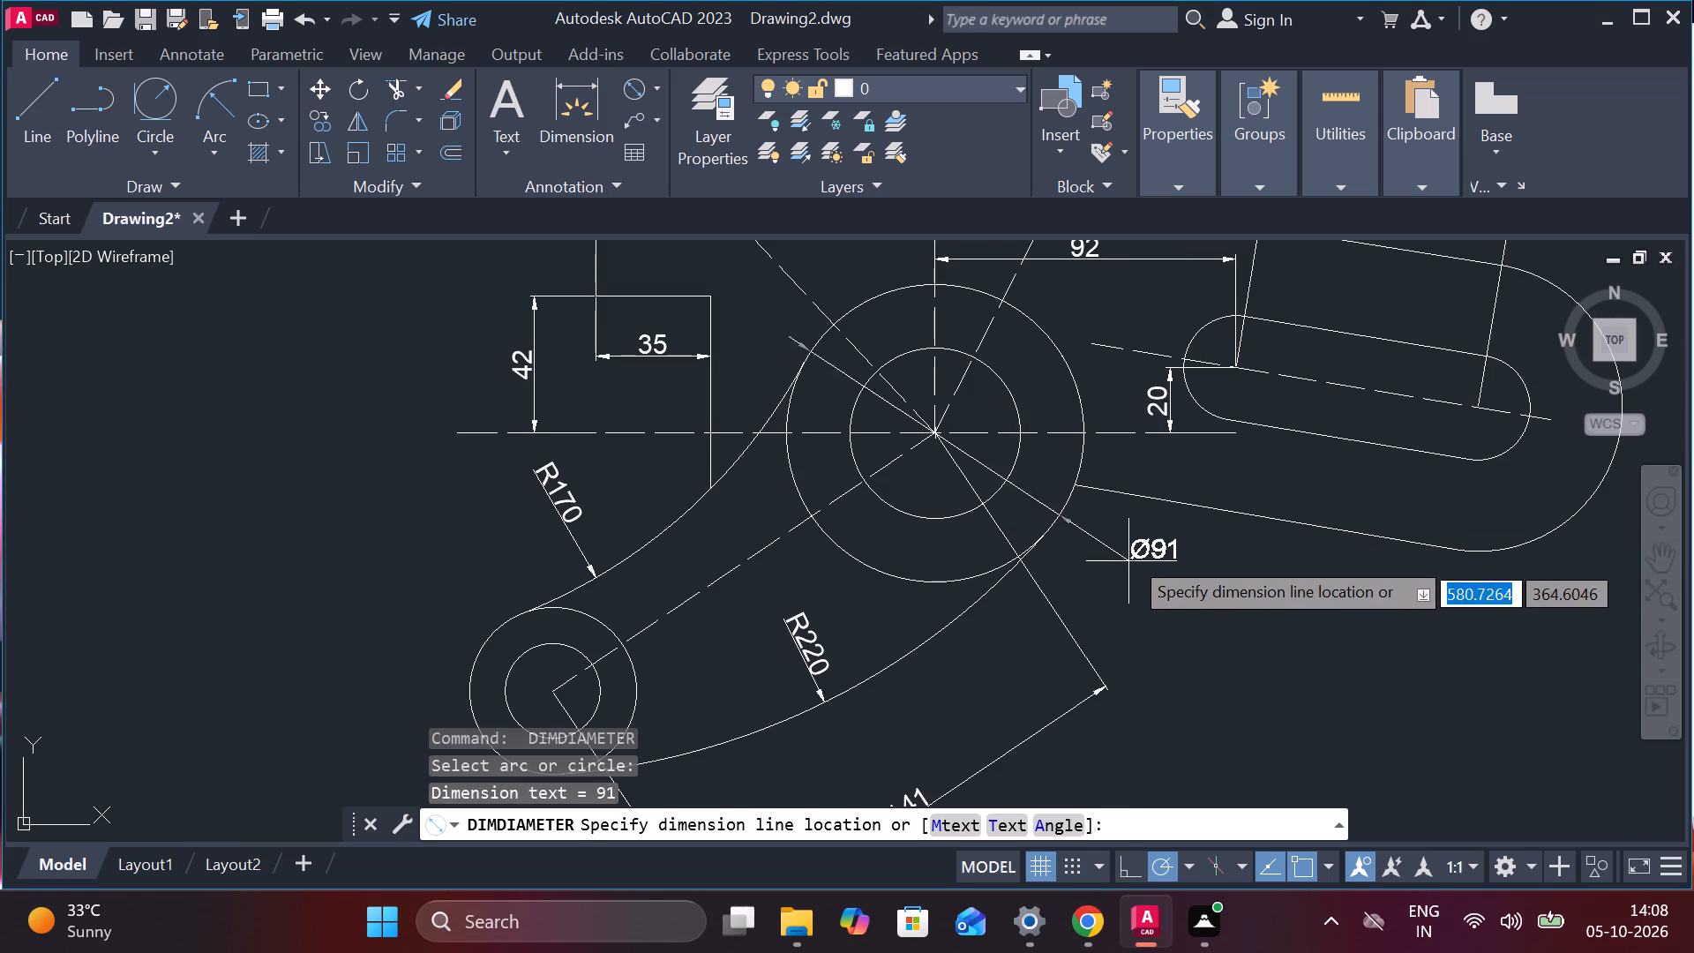
left_click(1145, 554)
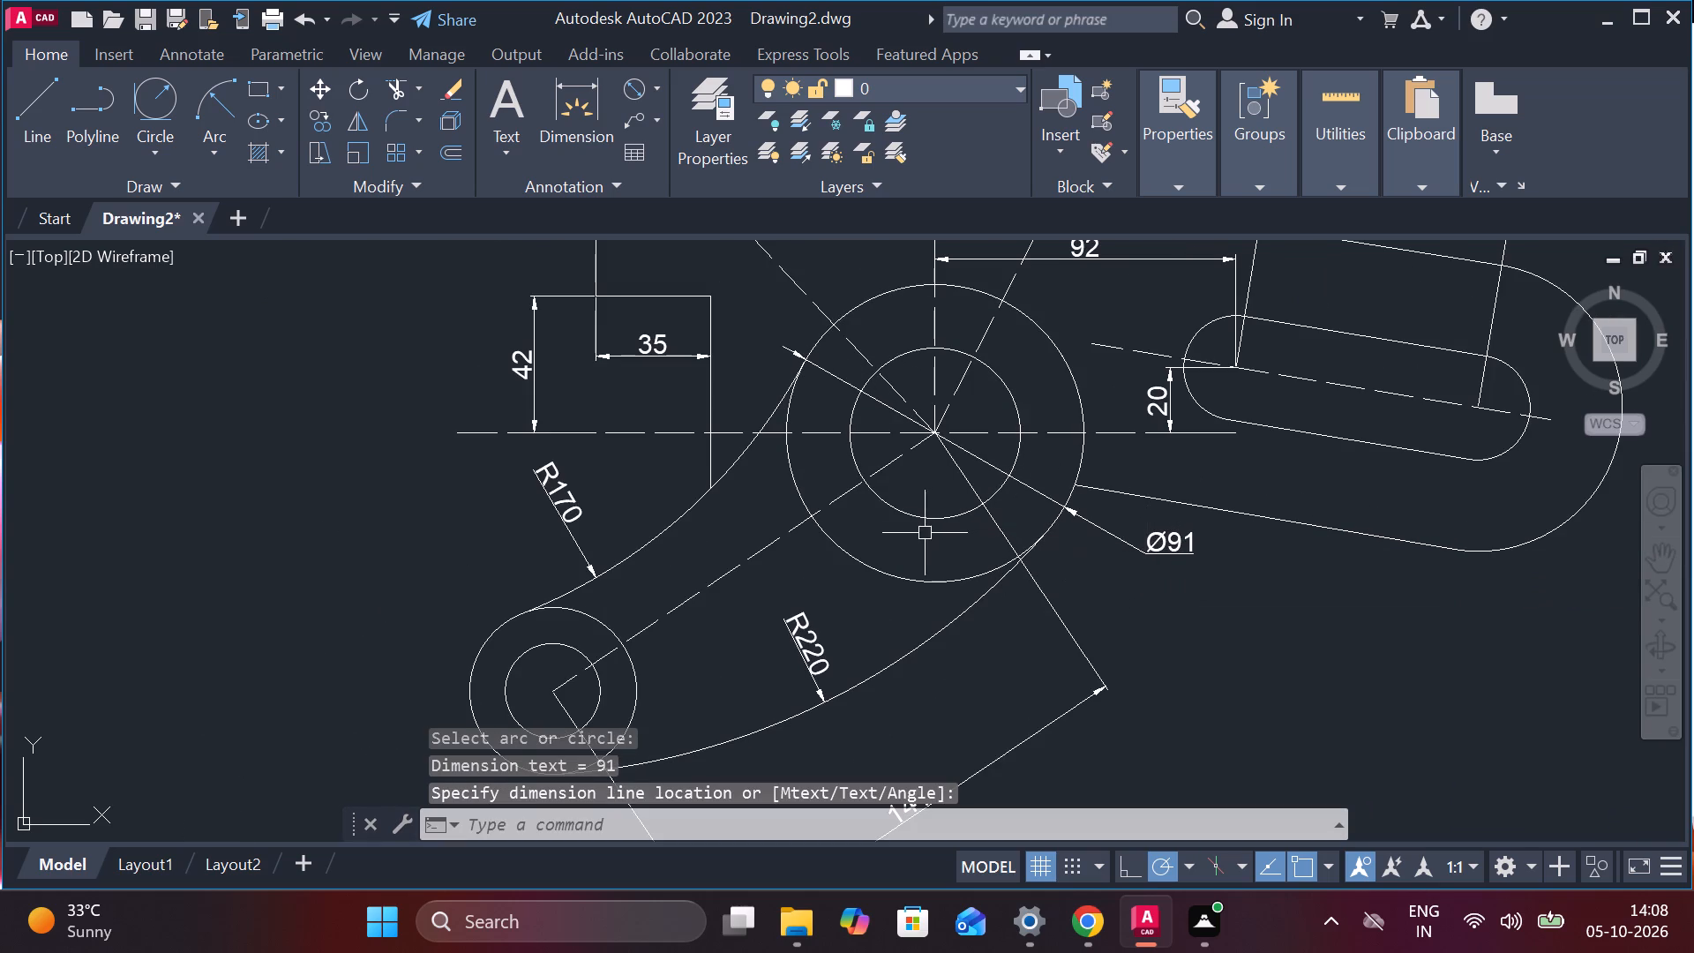
key("space")
left_click(937, 515)
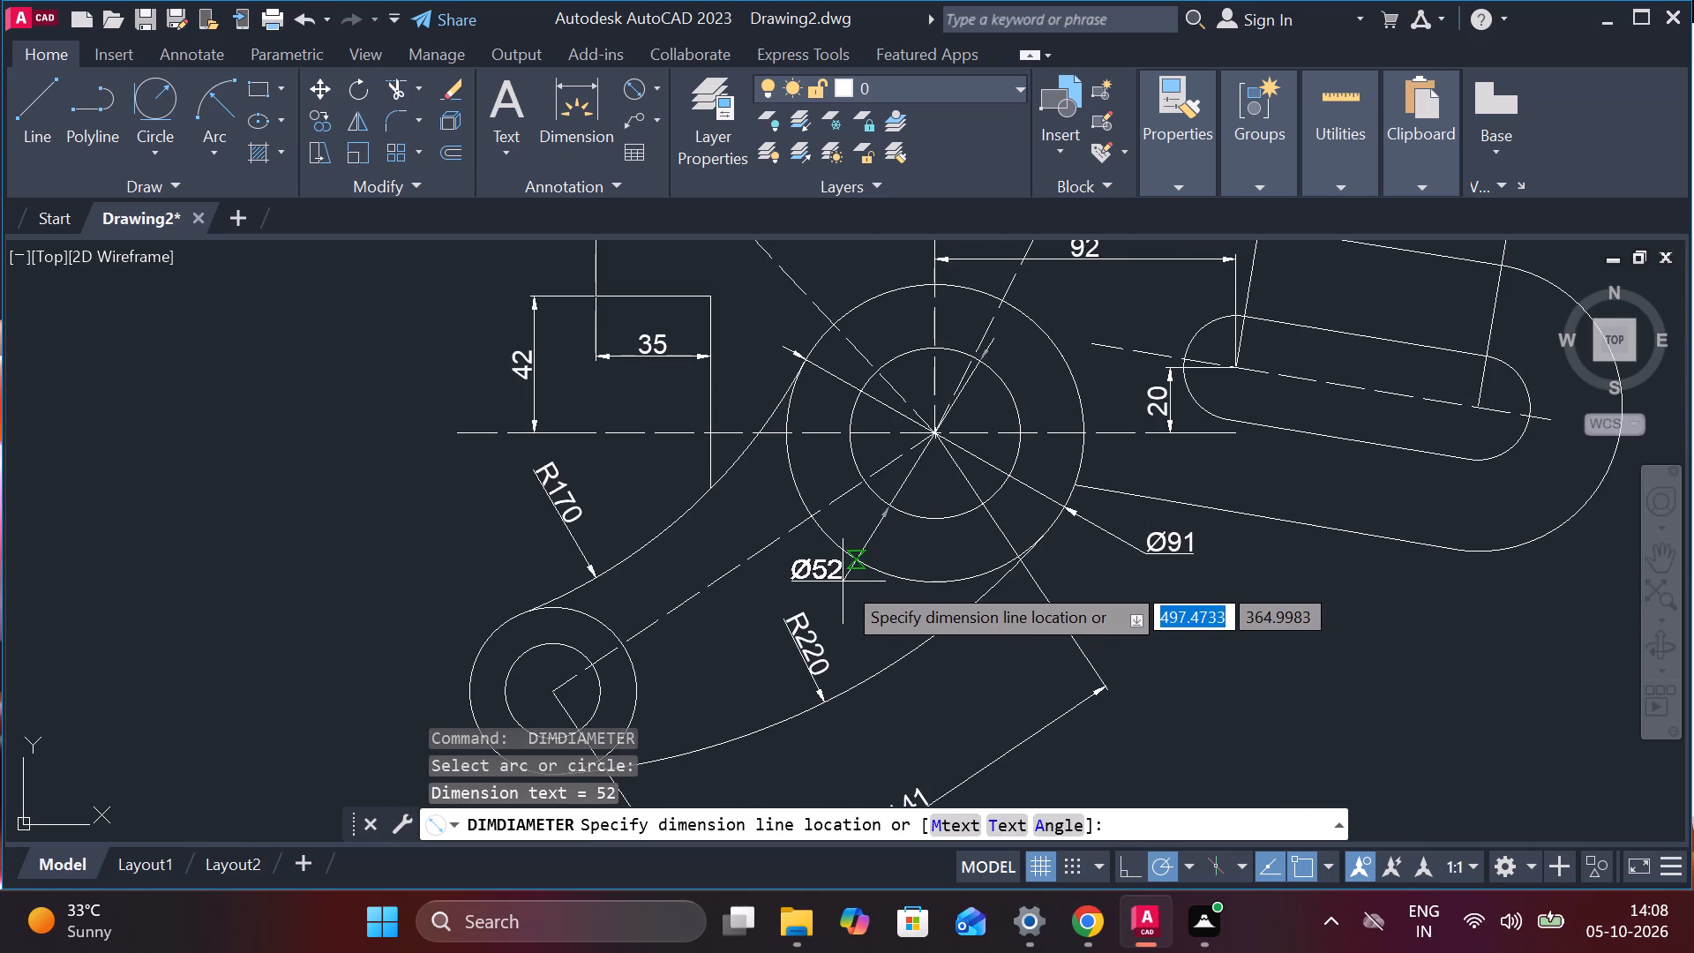
left_click(907, 615)
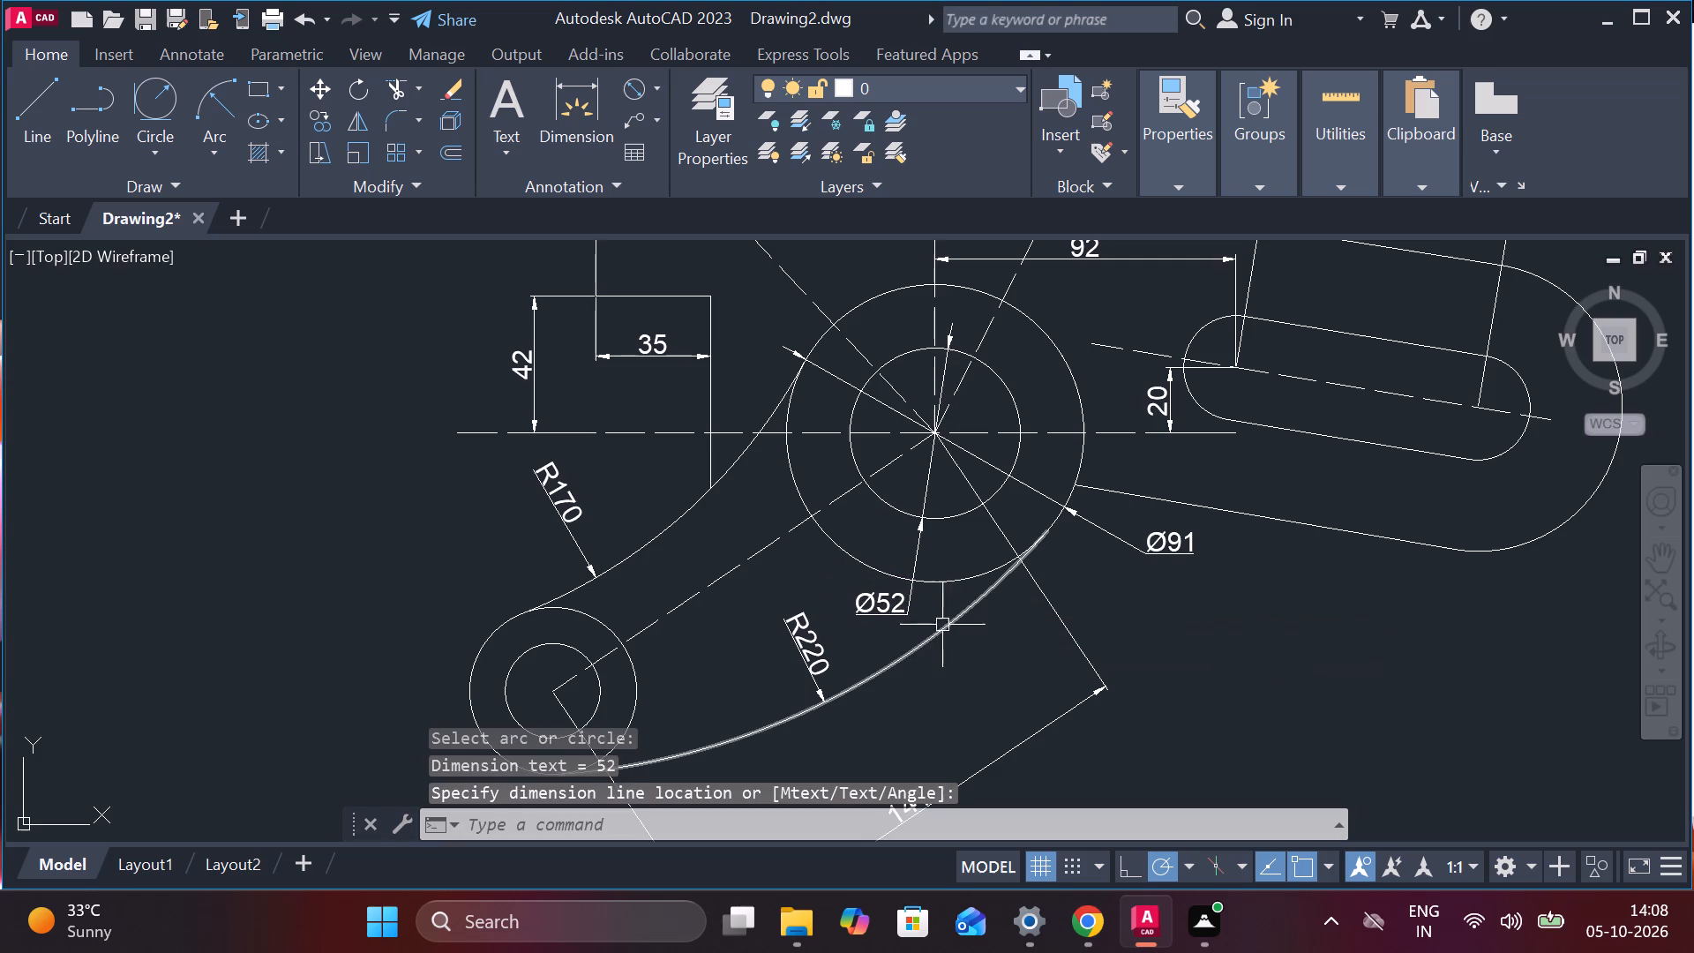
Add diameter dimensions to the inner and outer concentric circles at the part's lower left end.
middle_click_drag(1186, 666, 1151, 529)
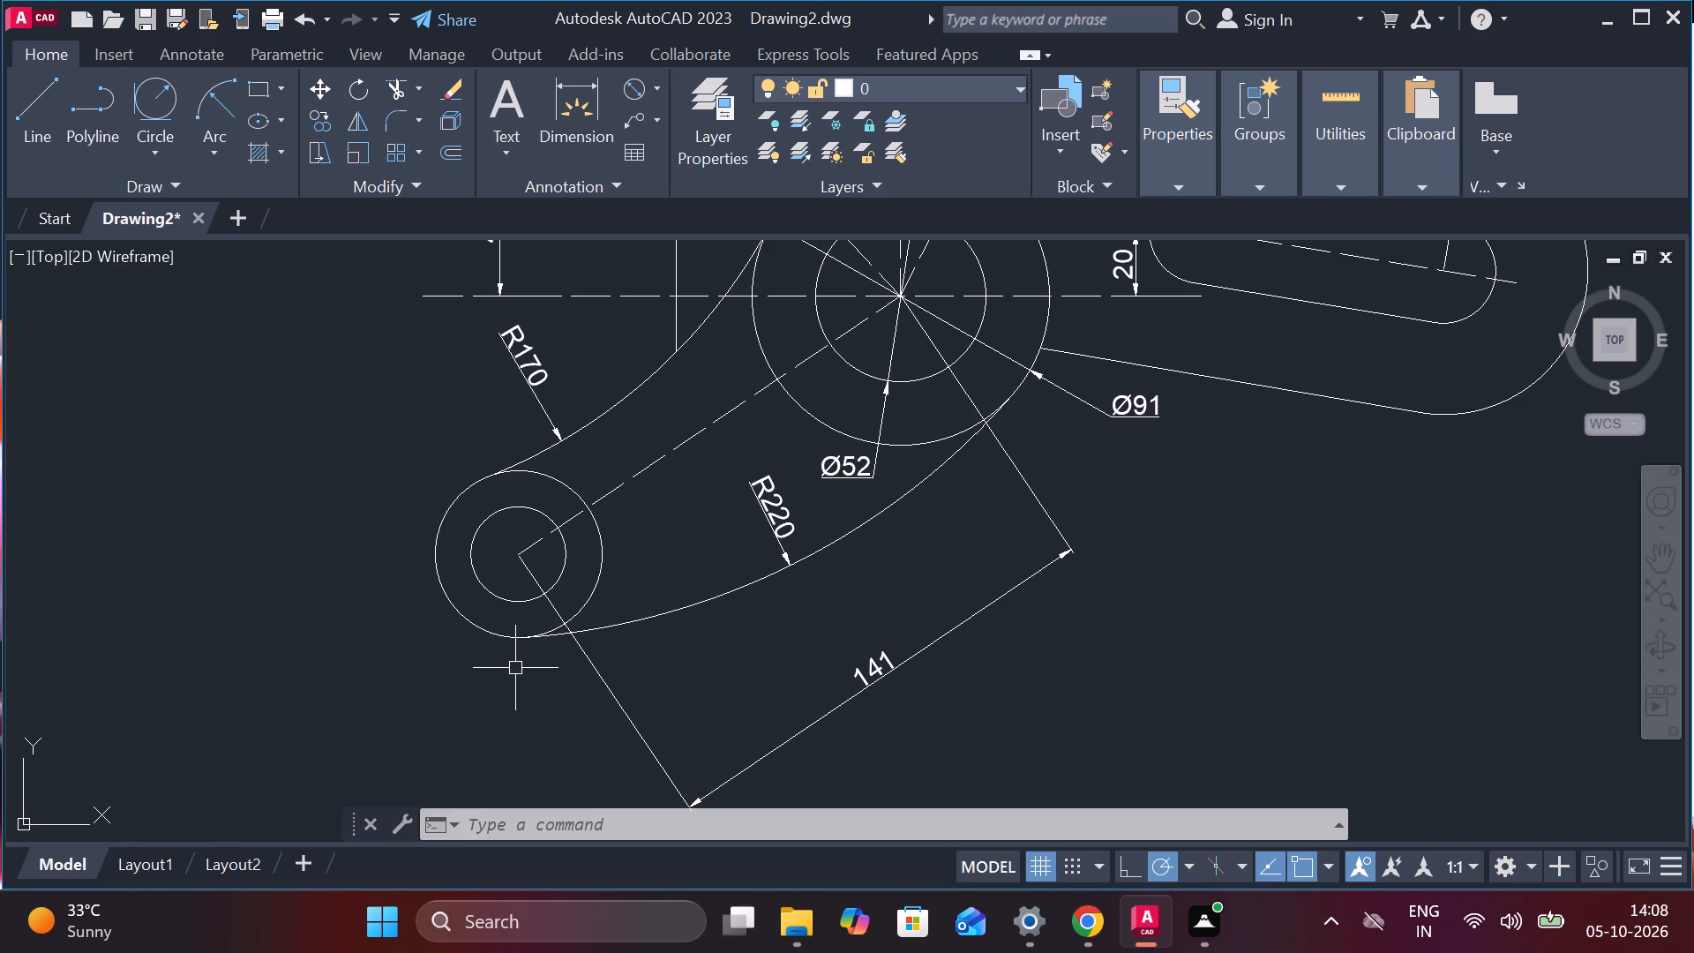
key("space")
left_click(504, 507)
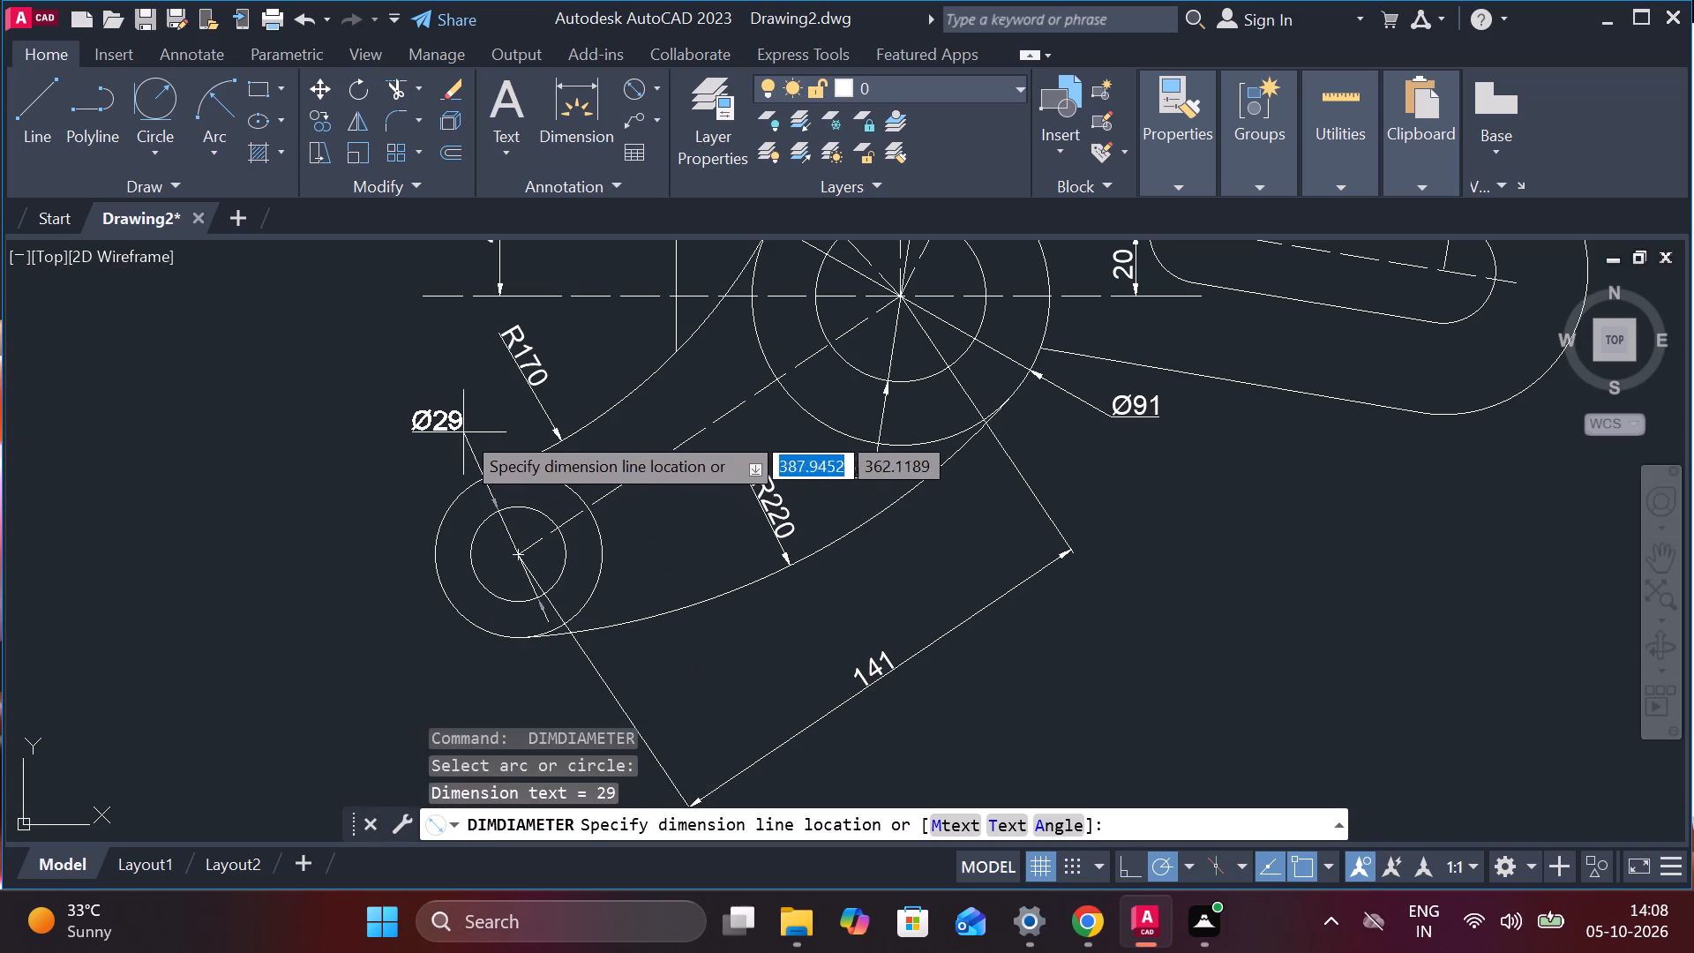
left_click(461, 429)
key("space")
left_click(474, 619)
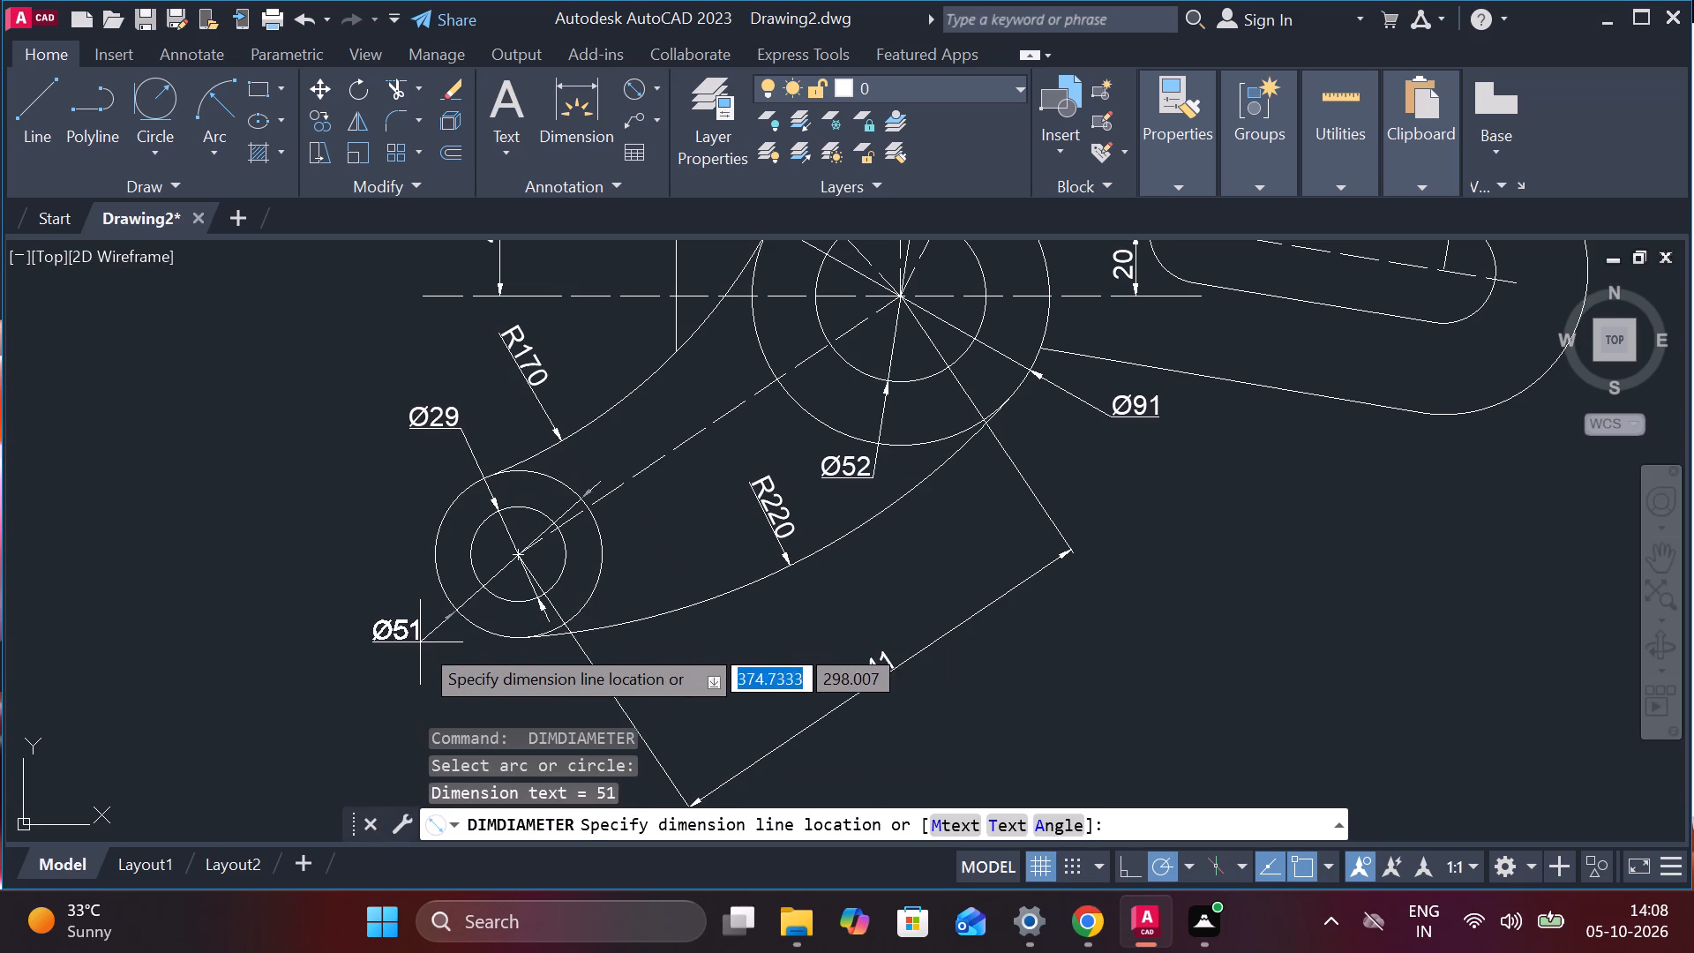
left_click(452, 658)
Add radius dimensions to the rounded outer end of the inclined arm and to the slot's end arc inside it.
scroll(774, 652, "down", 2)
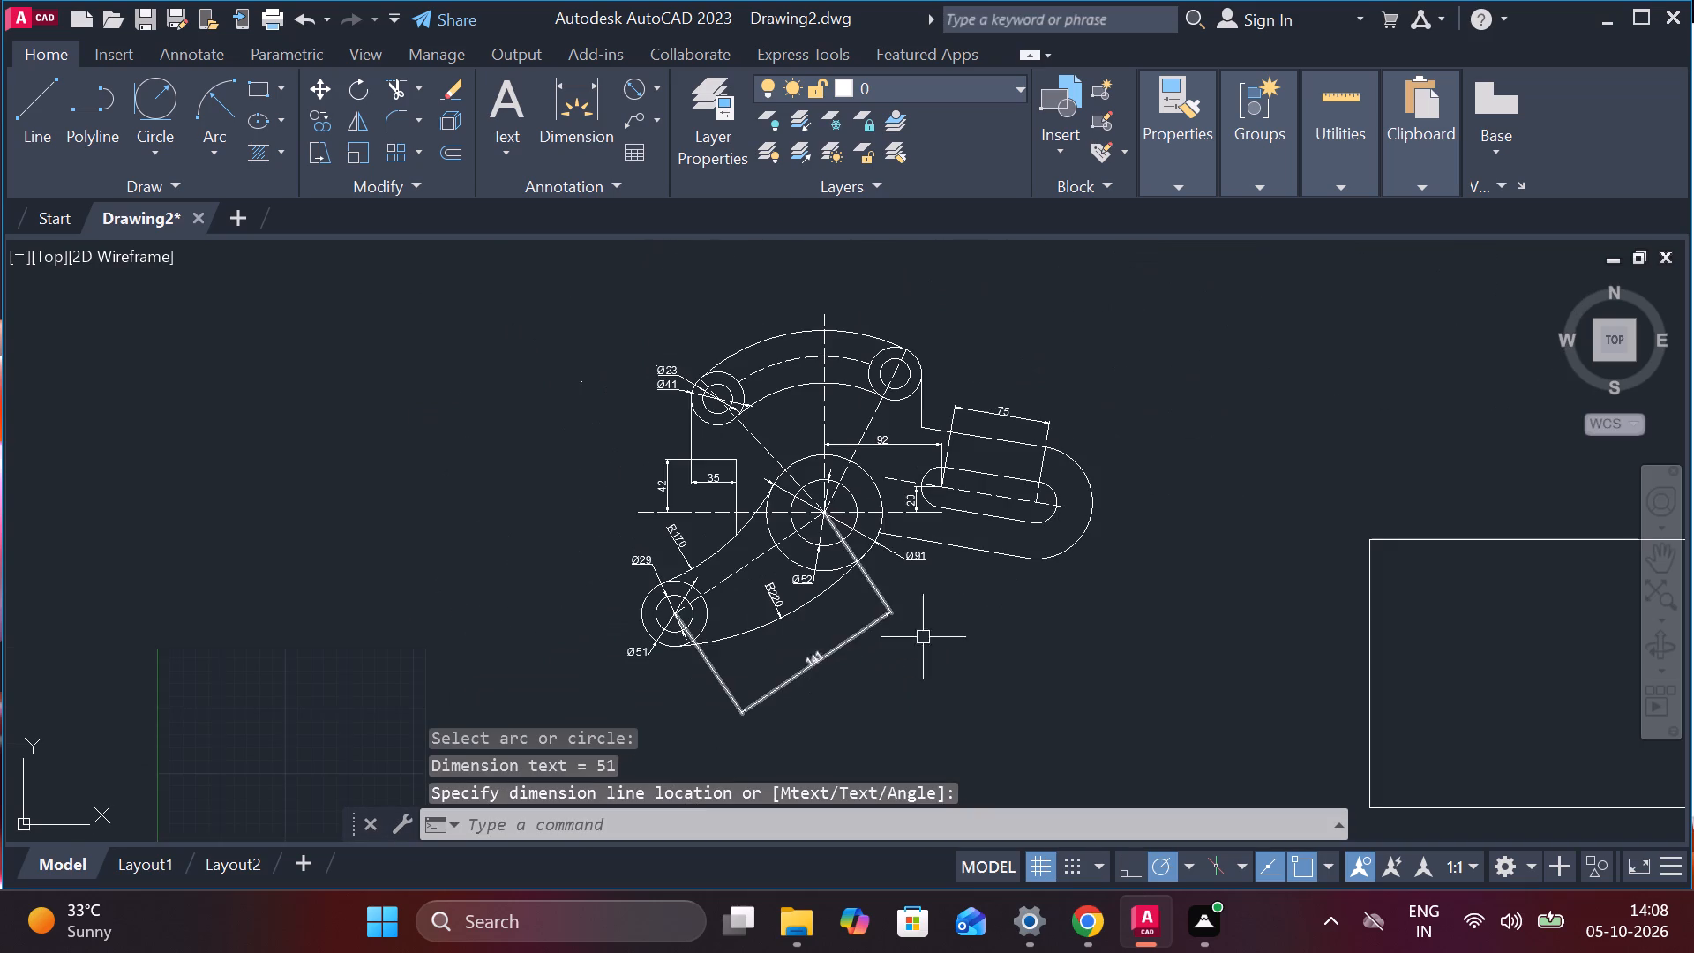
scroll(1021, 634, "up", 1)
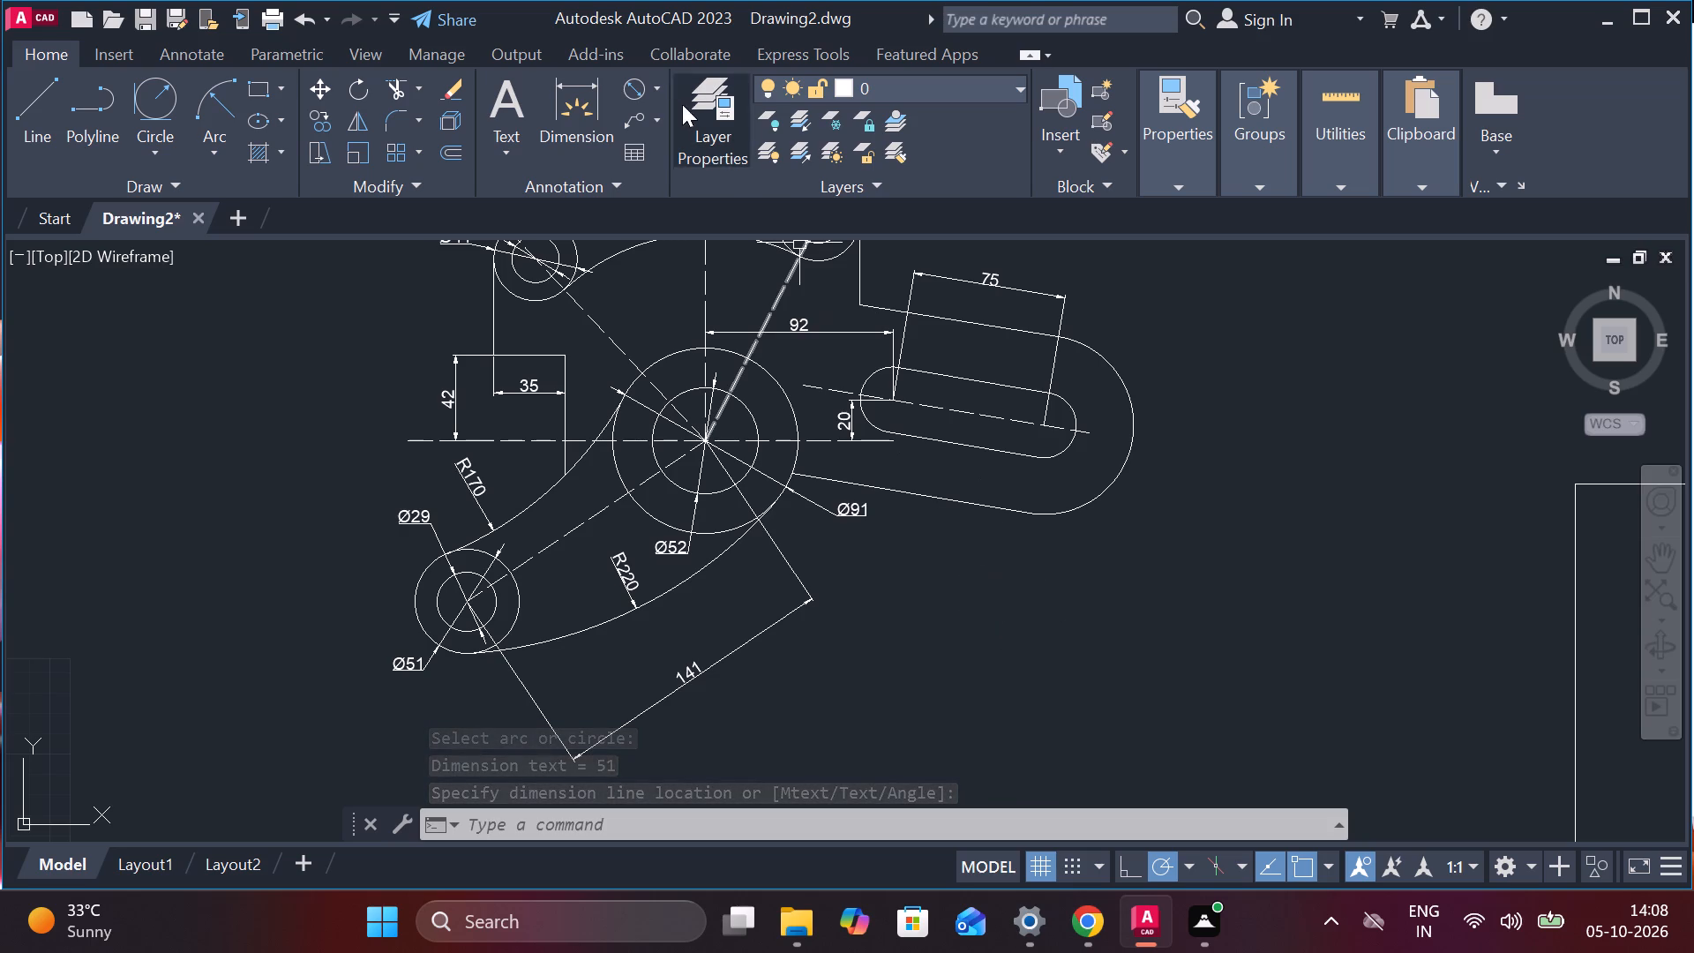
left_click(658, 82)
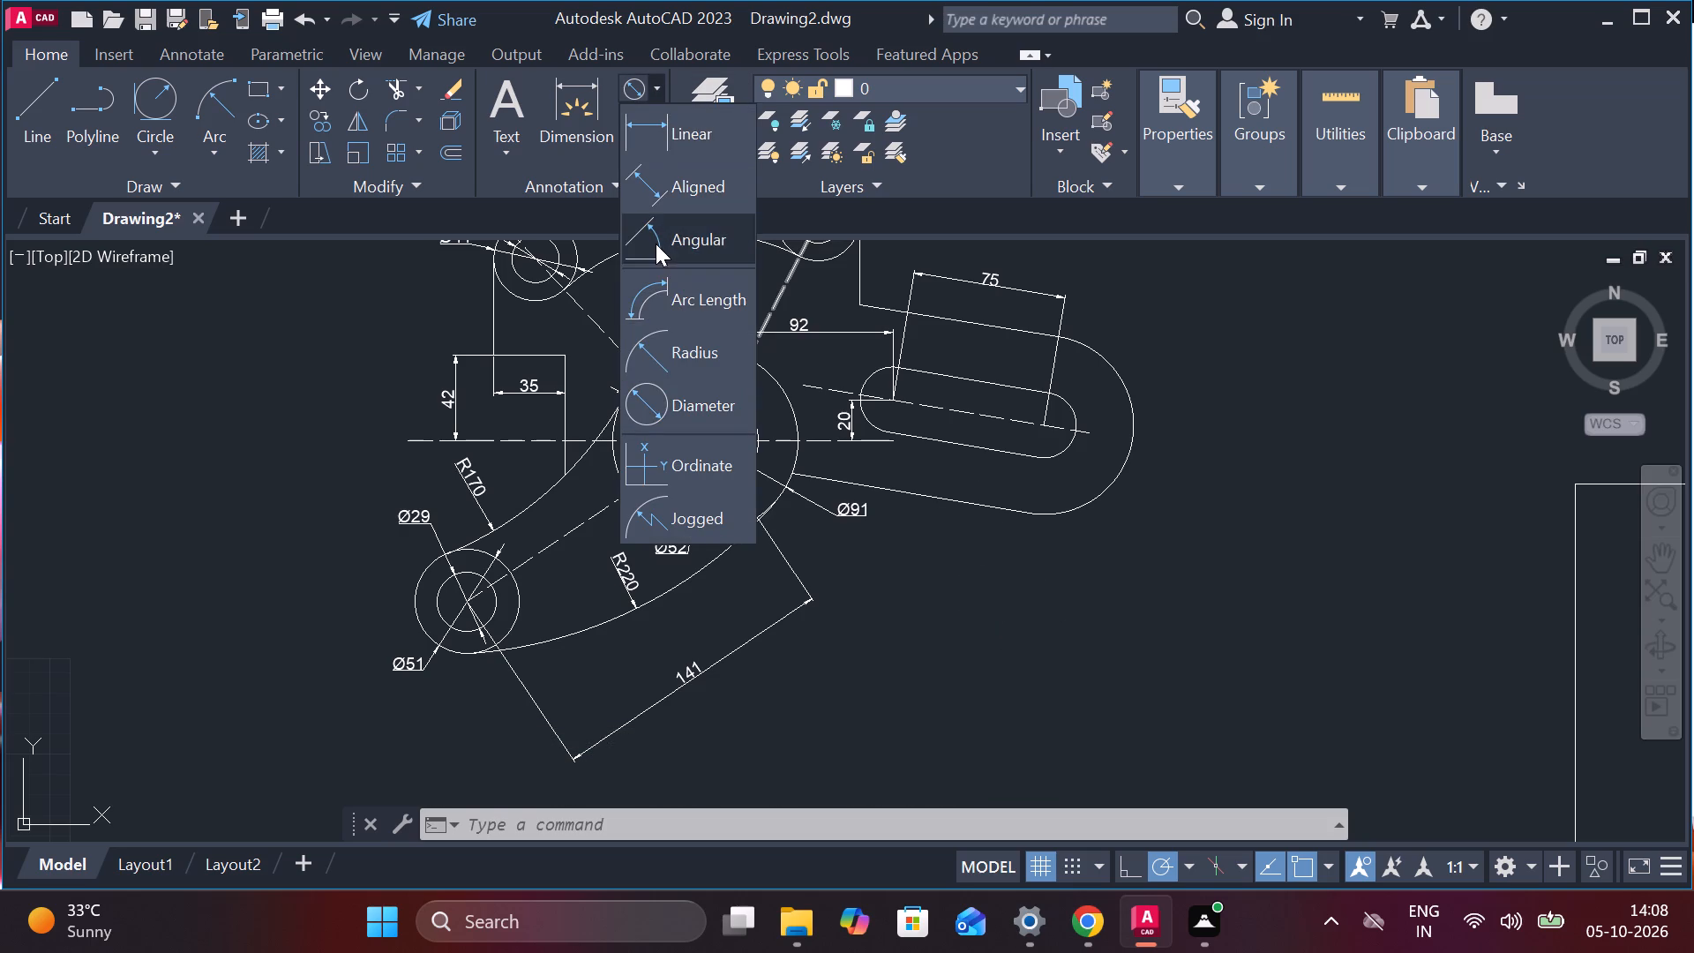
left_click(656, 244)
left_click(650, 88)
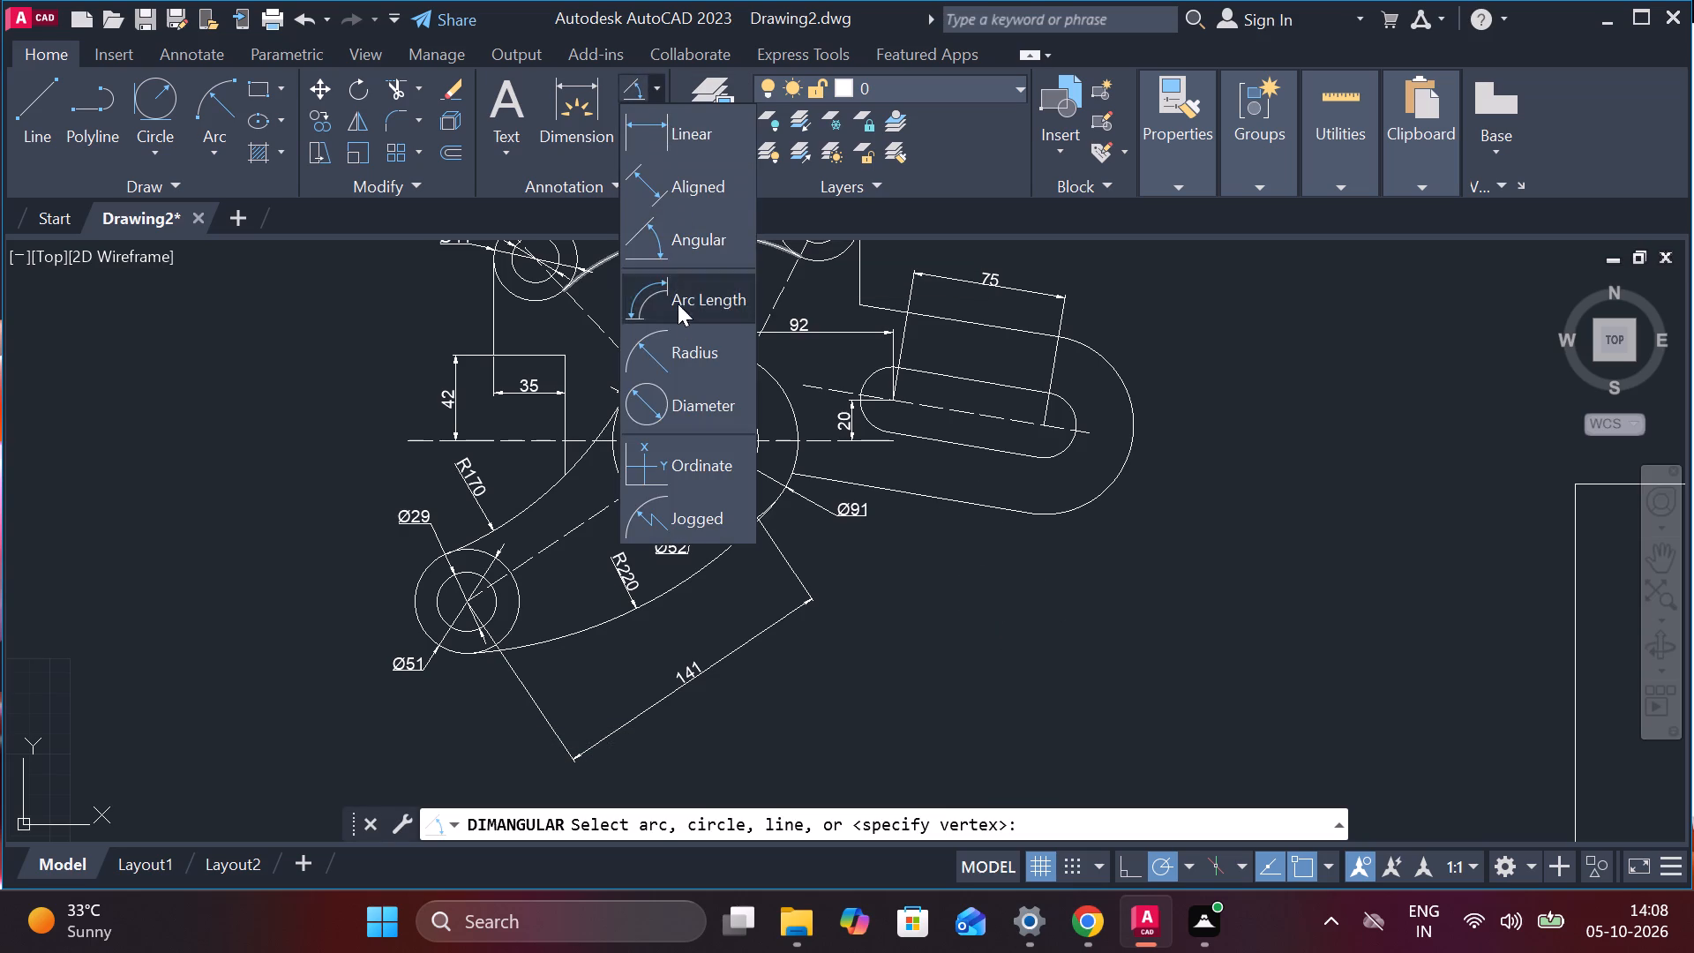
left_click(686, 350)
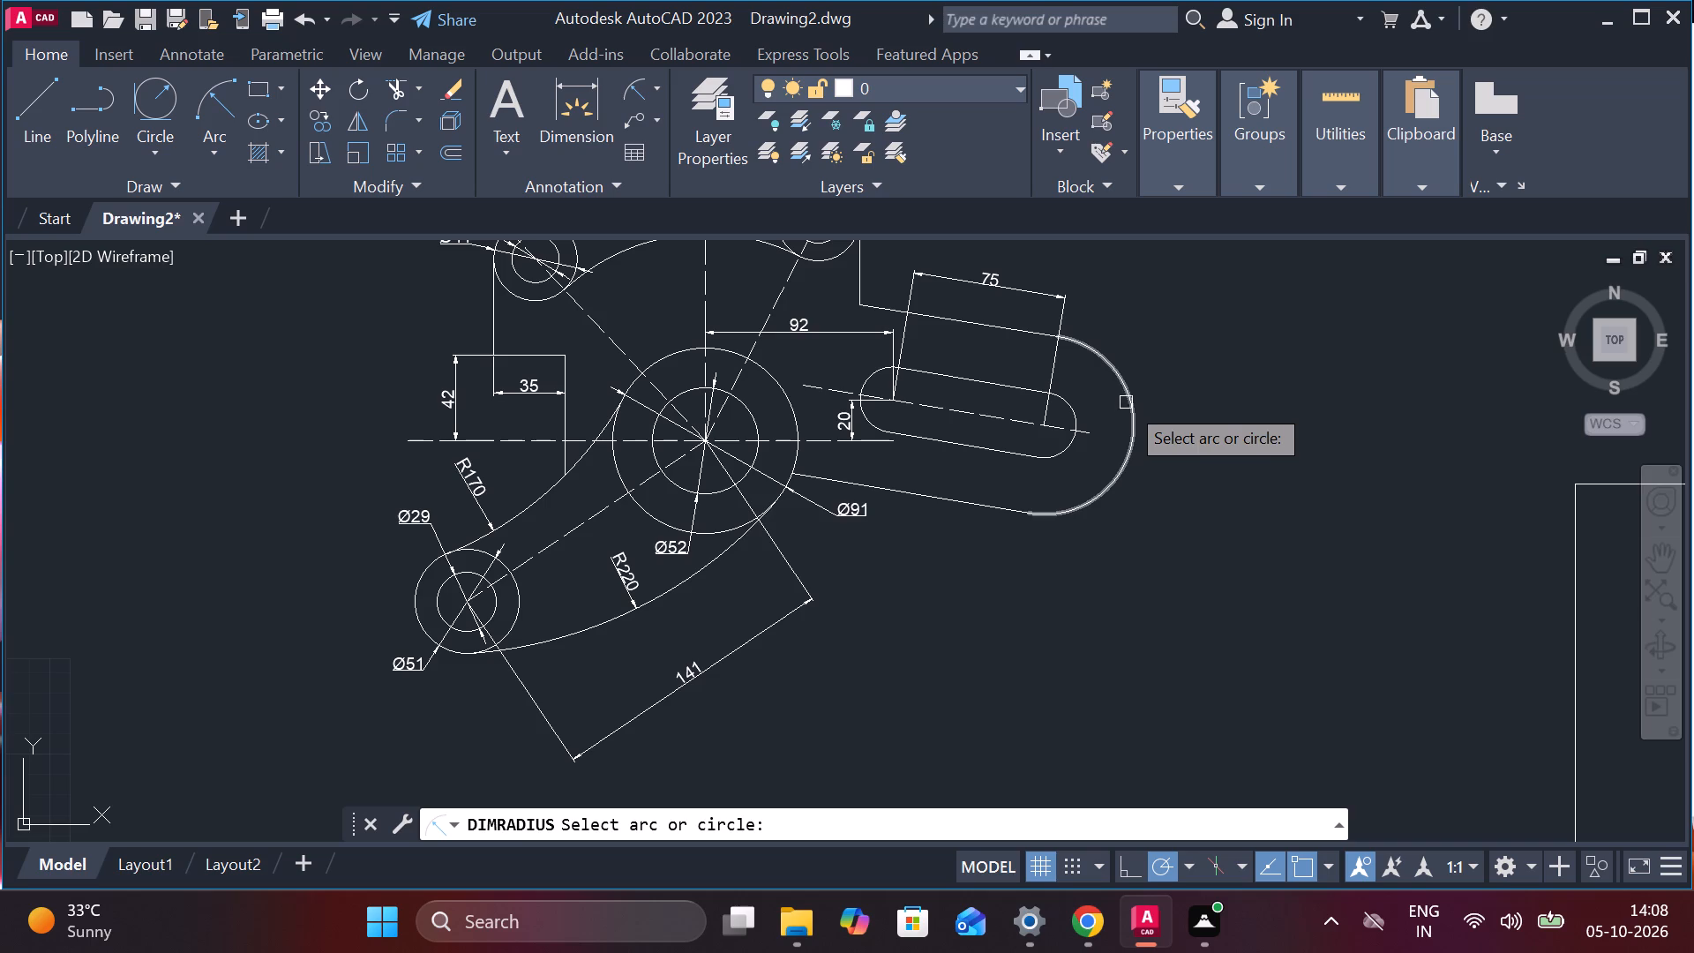
left_click(1114, 379)
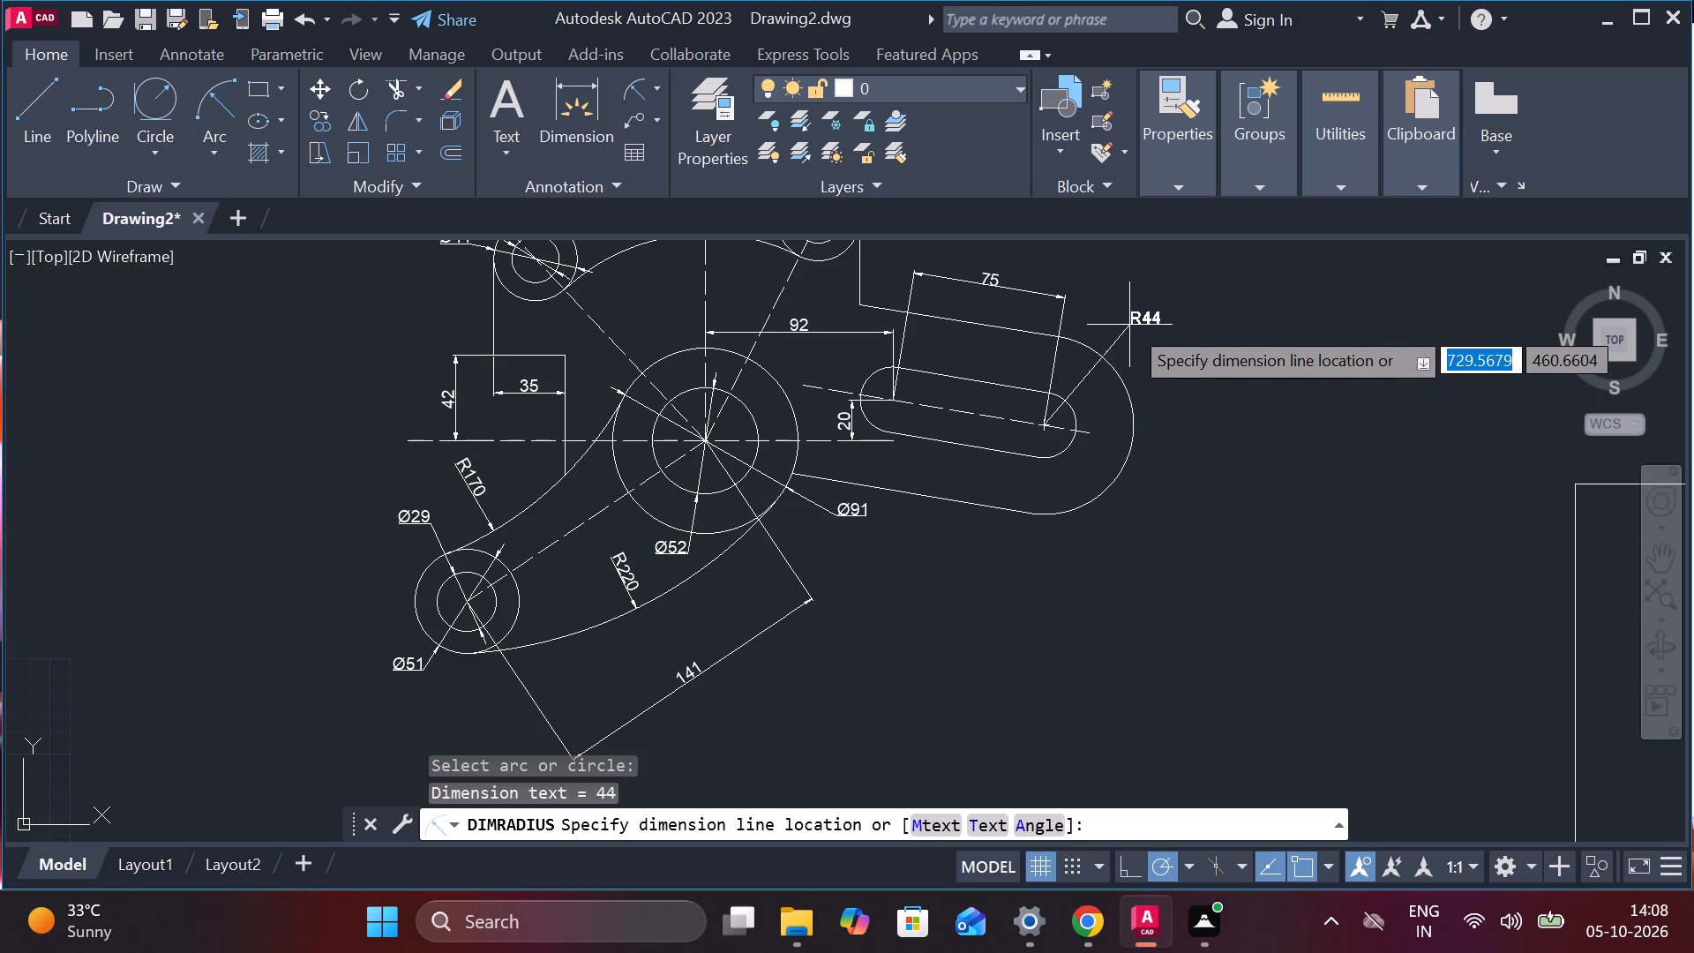
left_click(1137, 325)
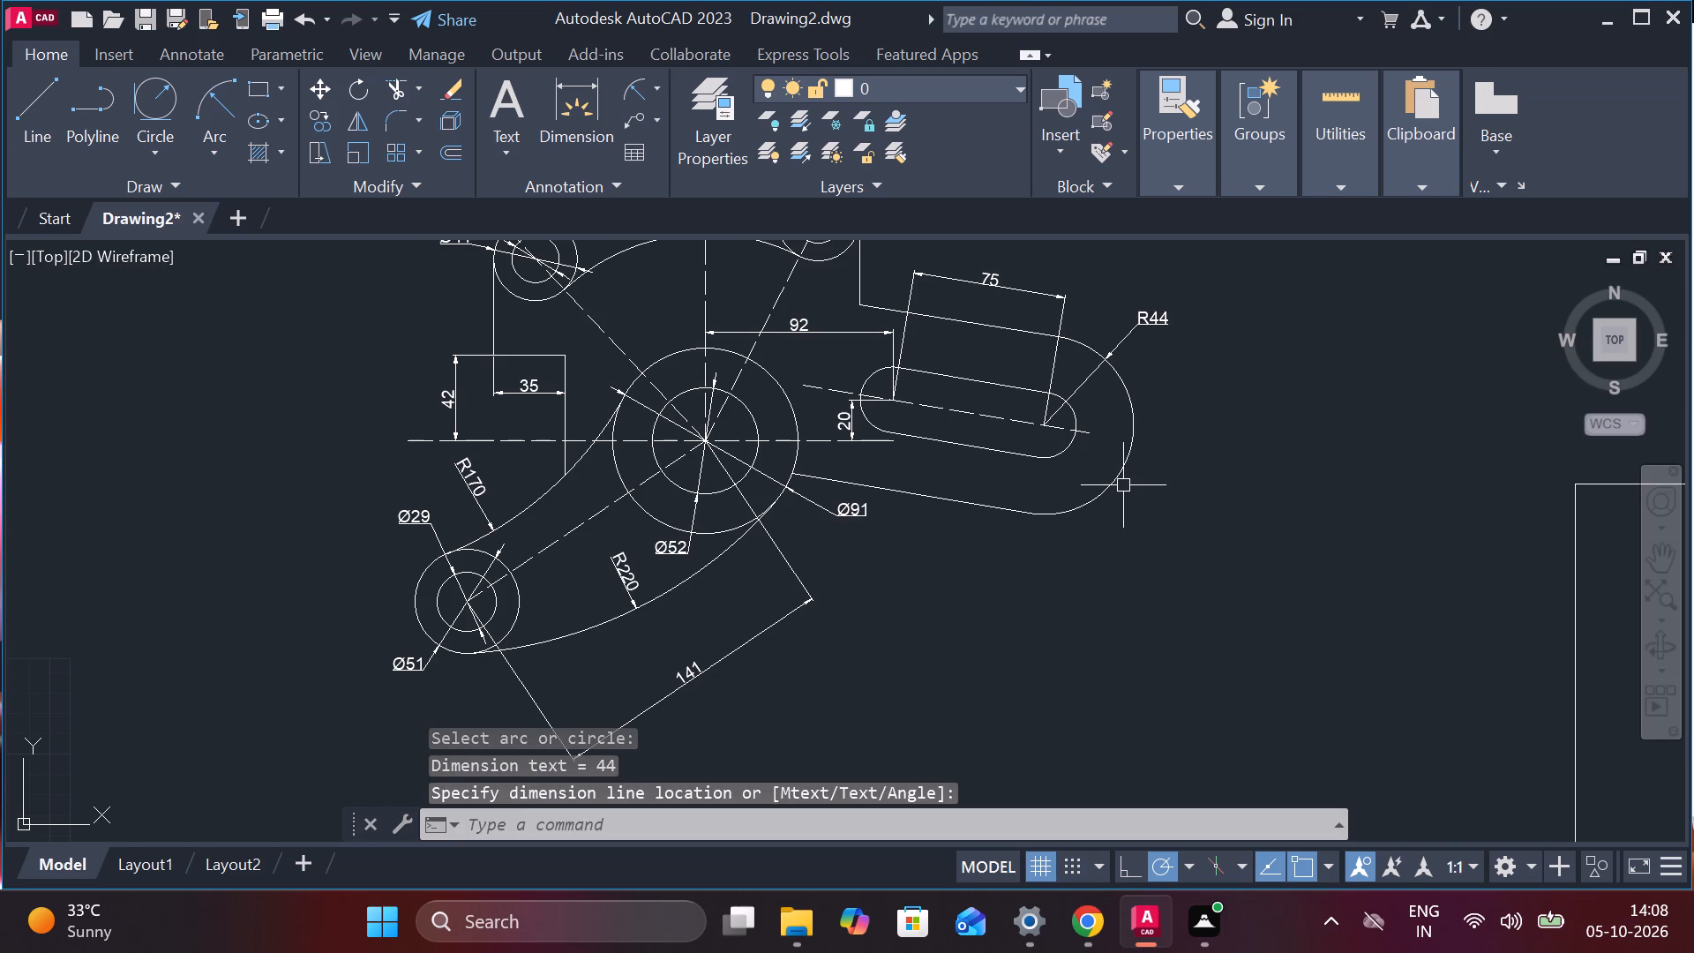
key("space")
left_click(1066, 455)
left_click(1127, 535)
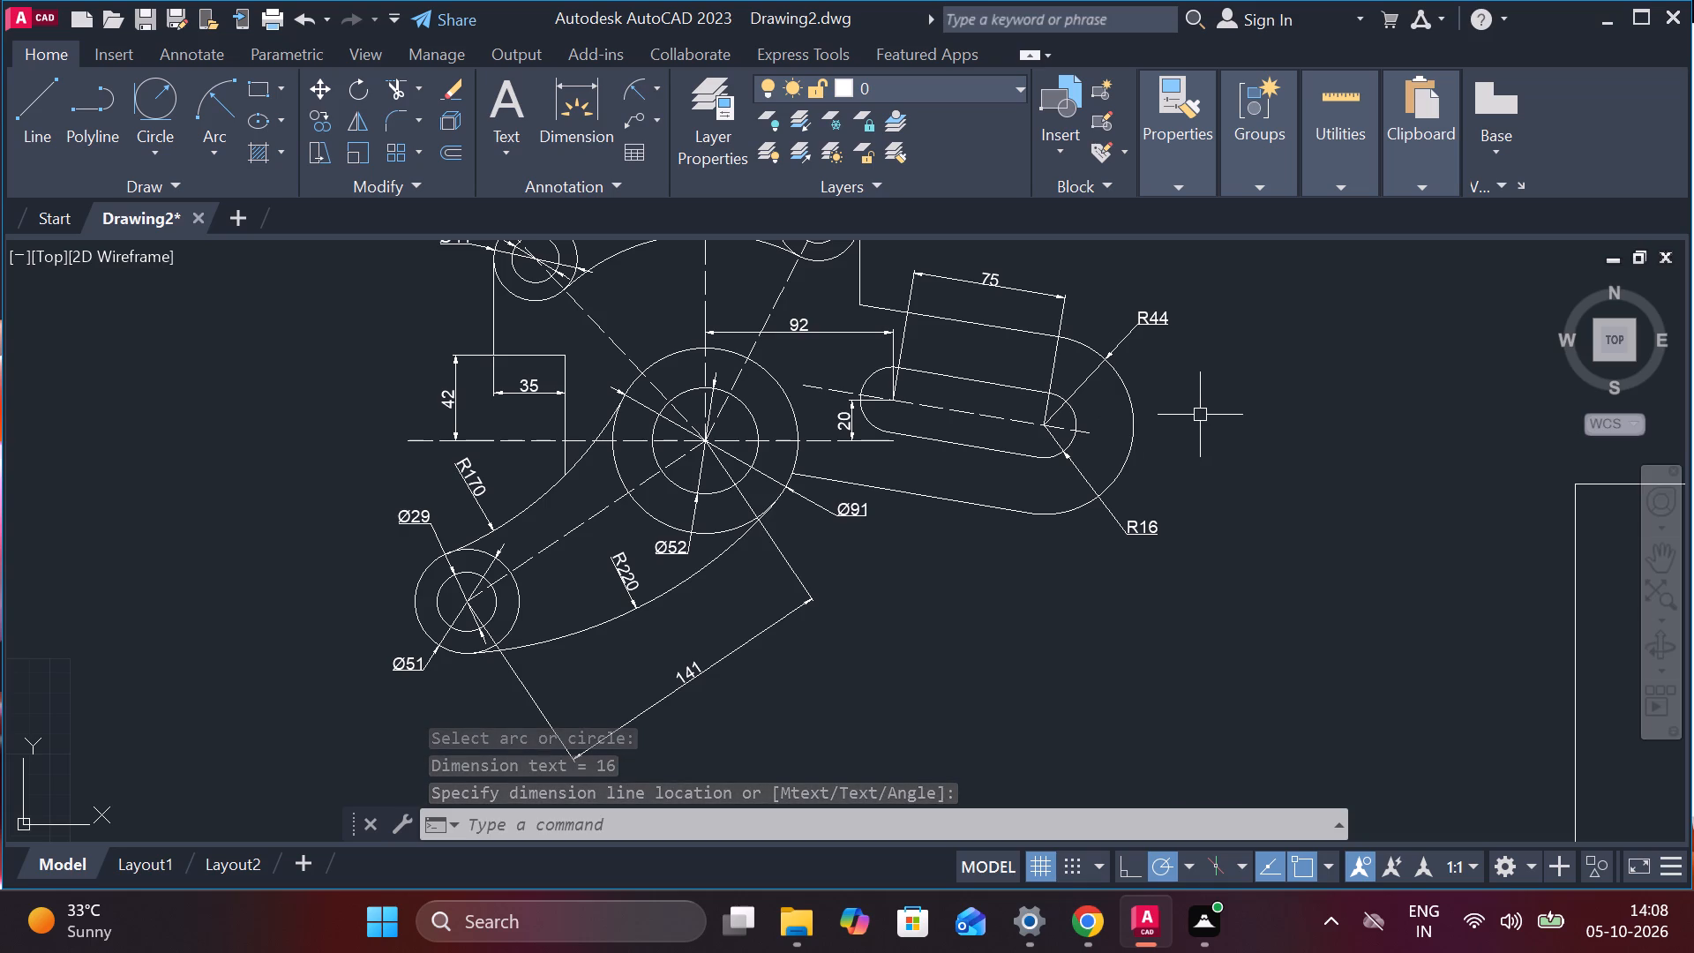
Add an angular dimension between the slot's inclined dashed centreline and the hub's horizontal centreline.
middle_click(1227, 449)
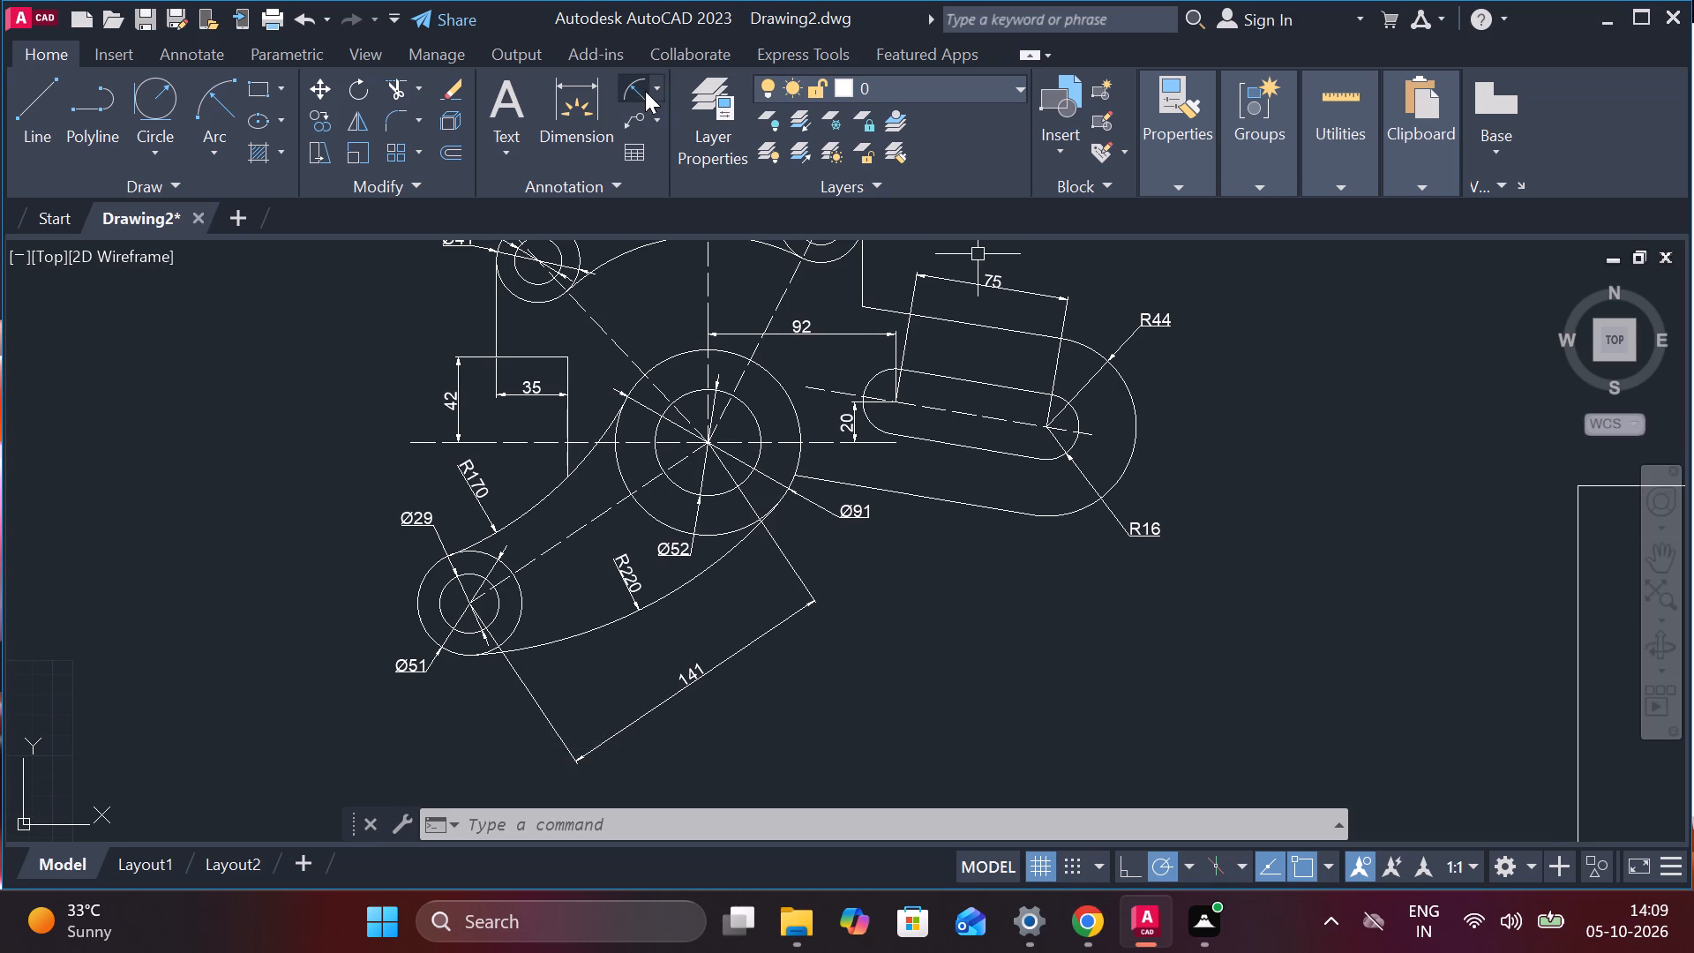
left_click(663, 79)
left_click(673, 236)
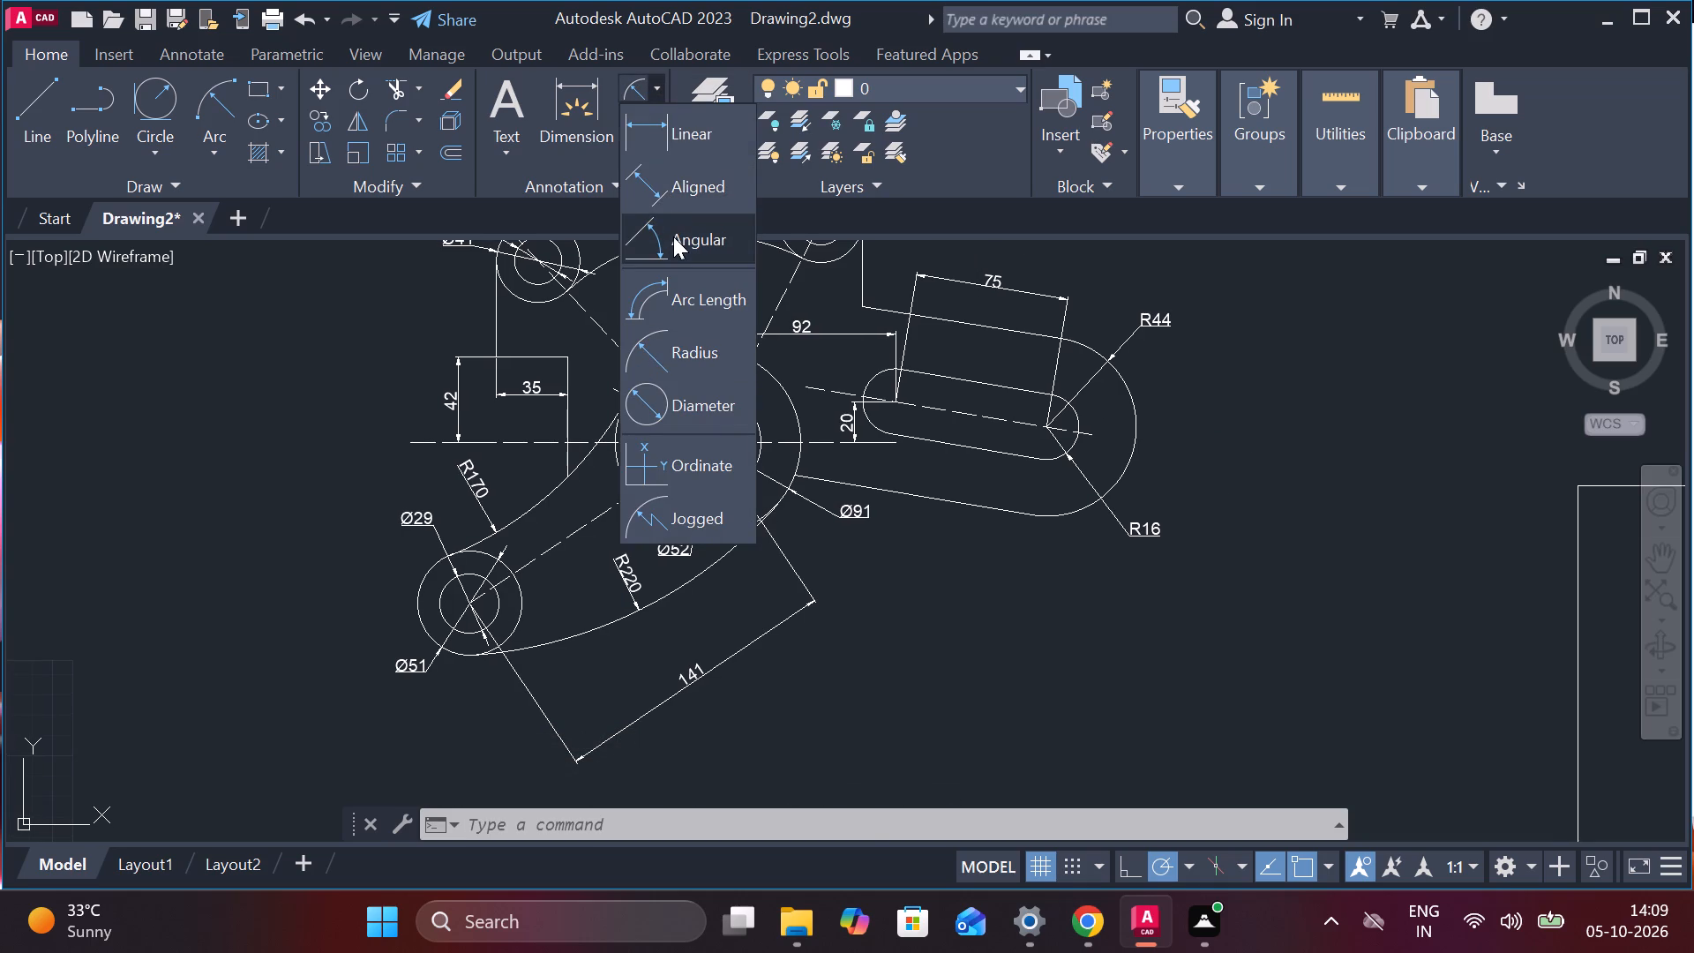
scroll(865, 350, "up", 2)
left_click(753, 453)
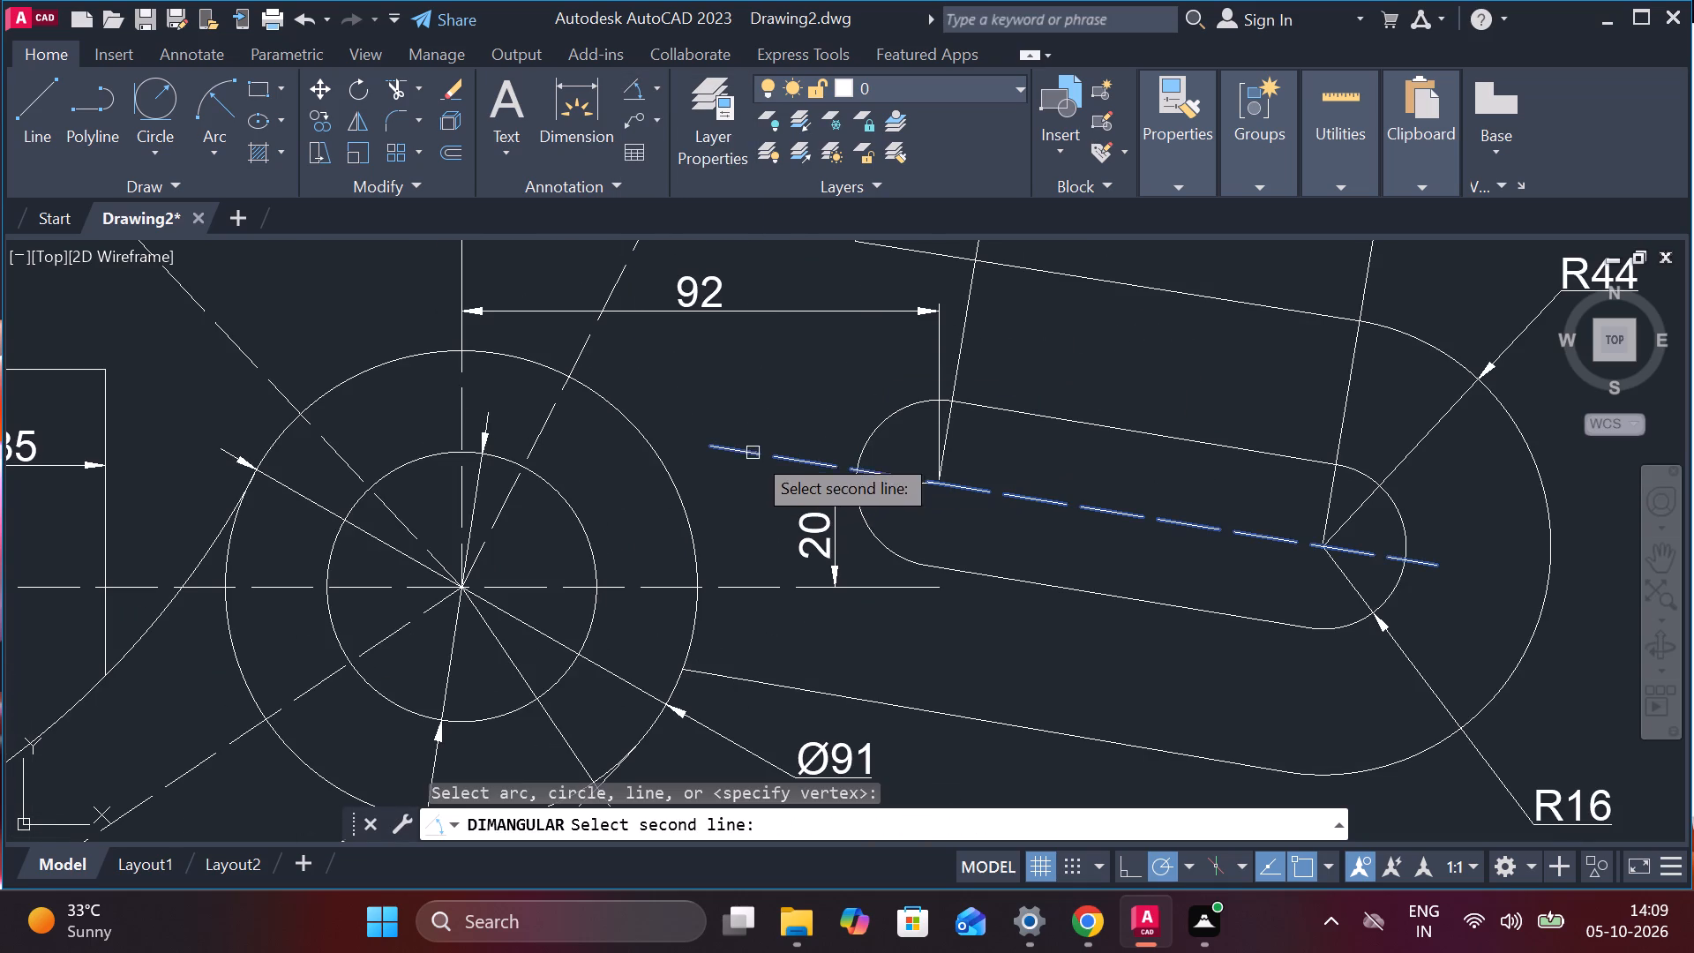
left_click(761, 587)
left_click(746, 546)
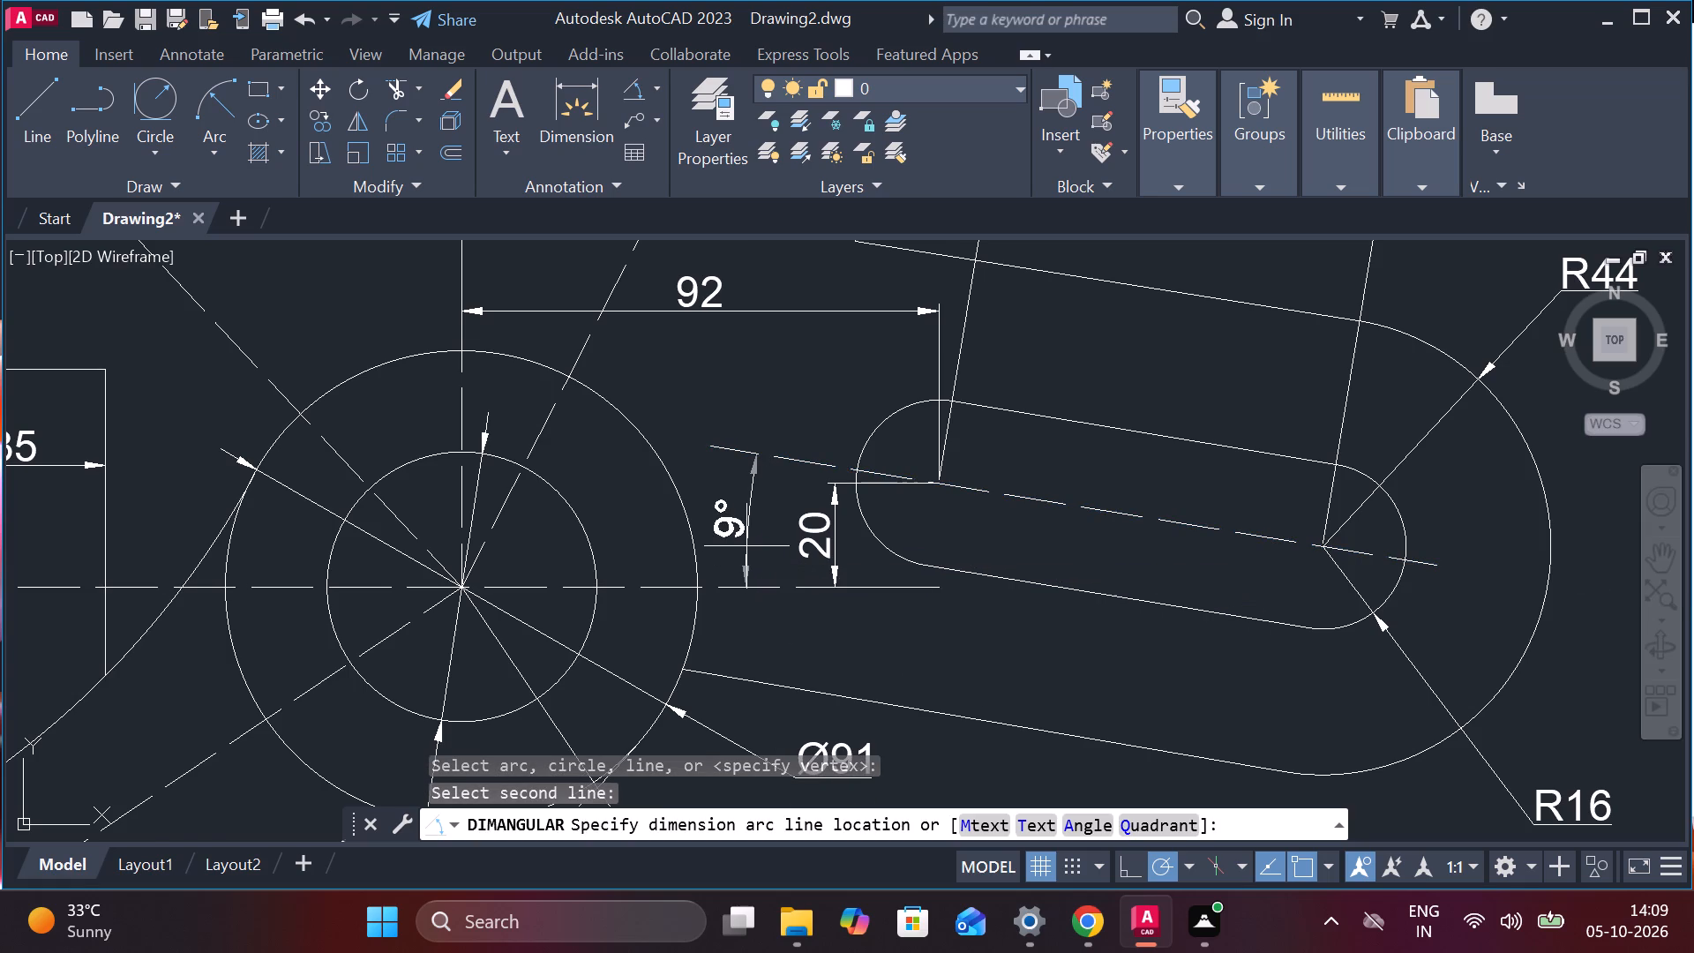
scroll(759, 514, "down", 1)
scroll(892, 343, "down", 1)
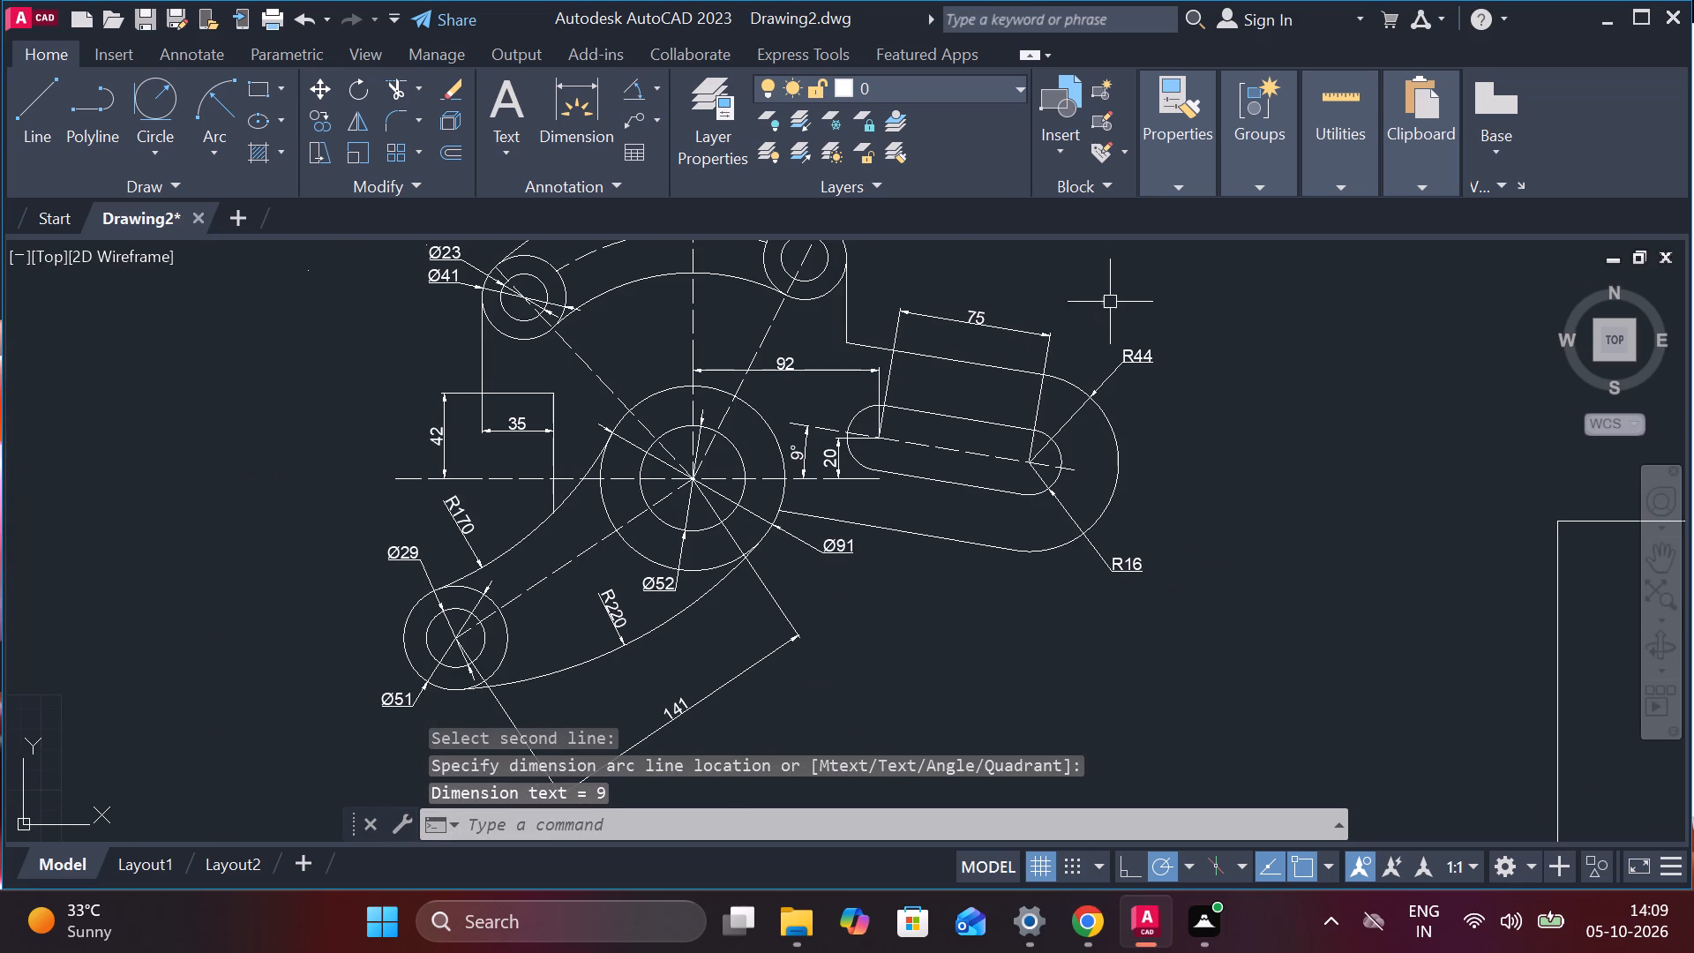
middle_click_drag(1158, 325, 1228, 458)
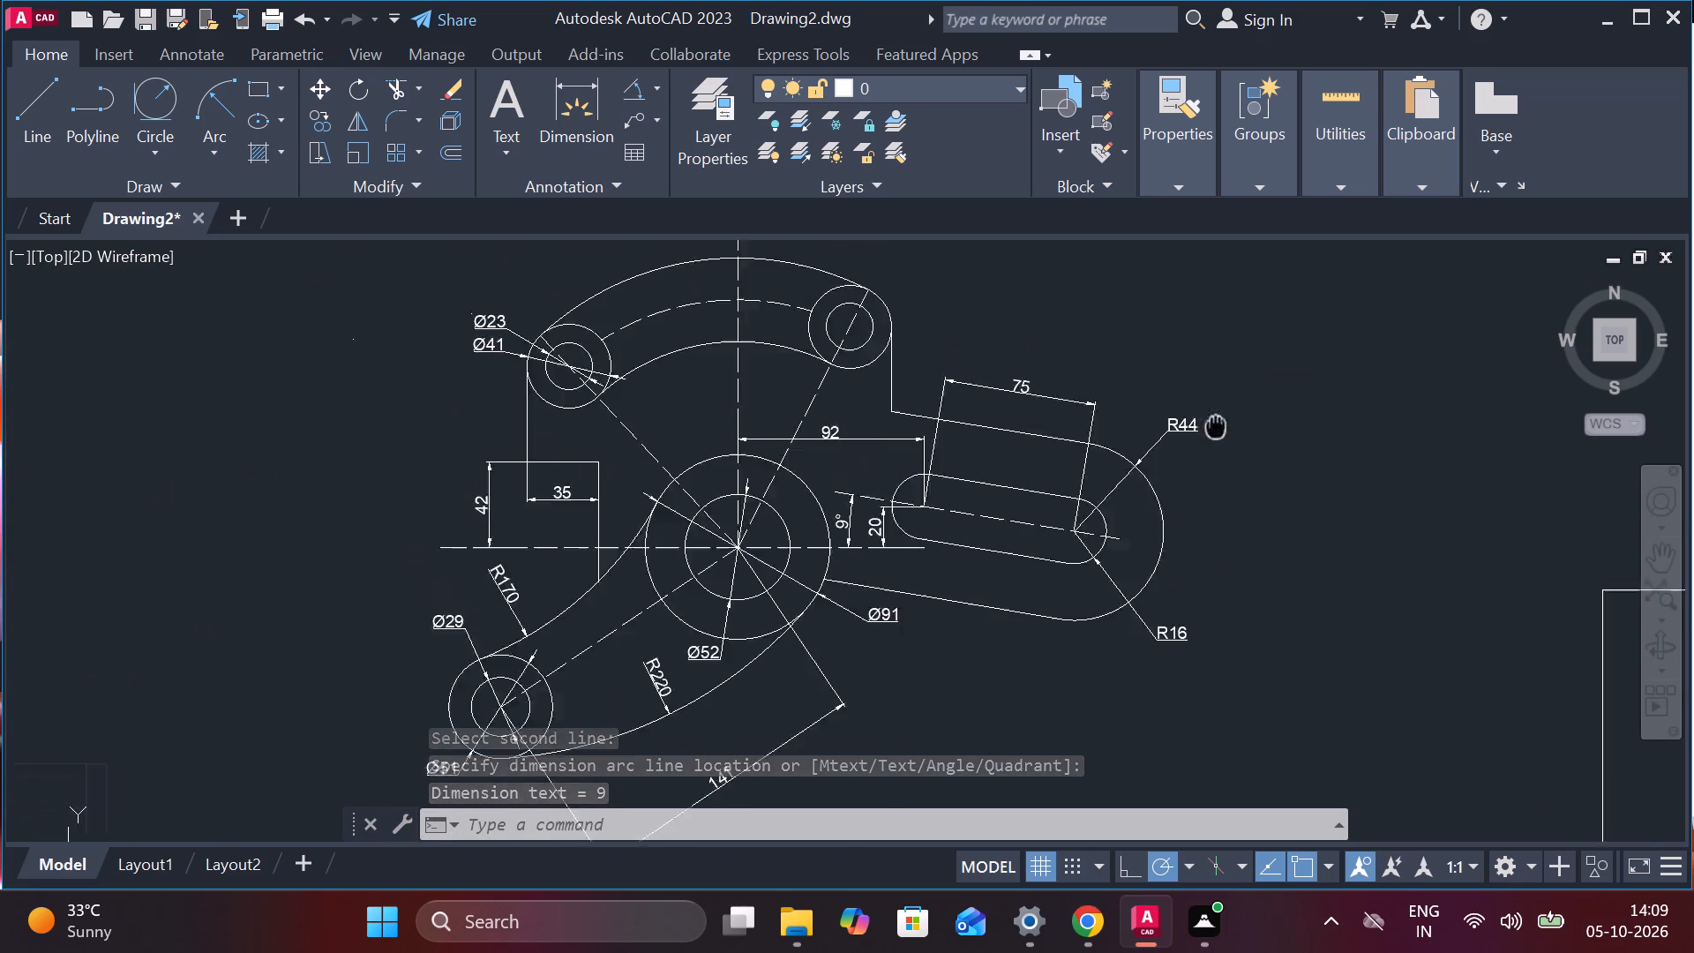
Add an angular dimension between the upper-left dashed inclined centreline and the vertical centreline, placing it above the outer arc.
middle_click_drag(1228, 458, 1252, 495)
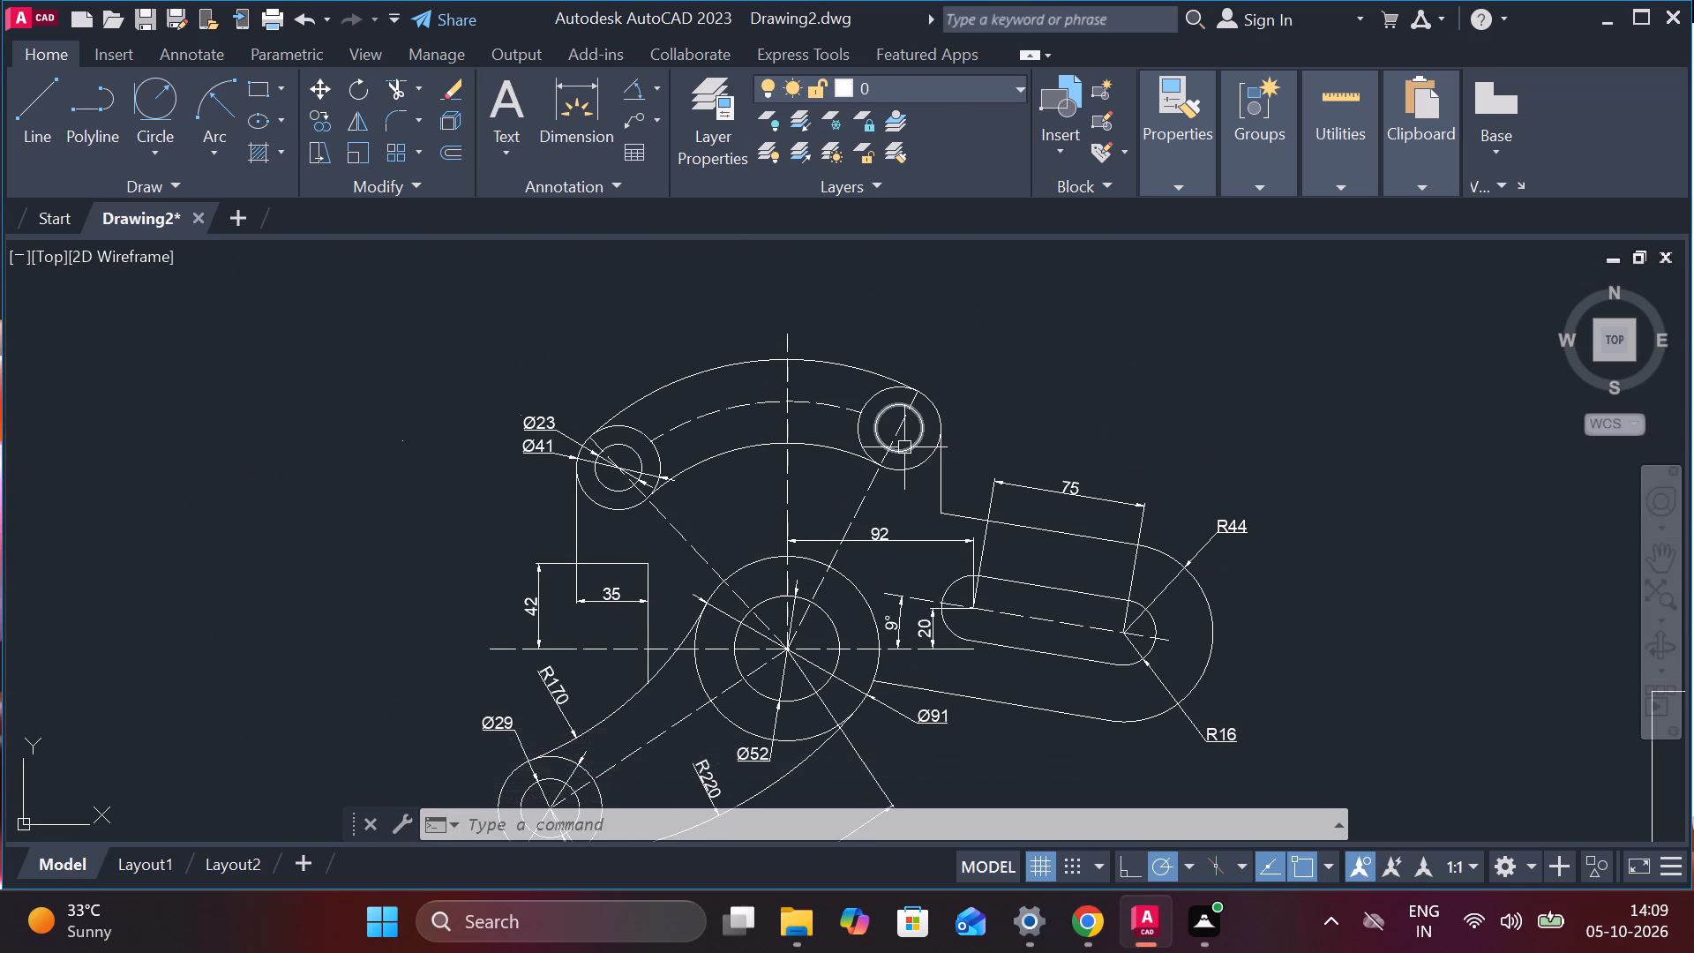
left_click(641, 88)
scroll(631, 309, "up", 1)
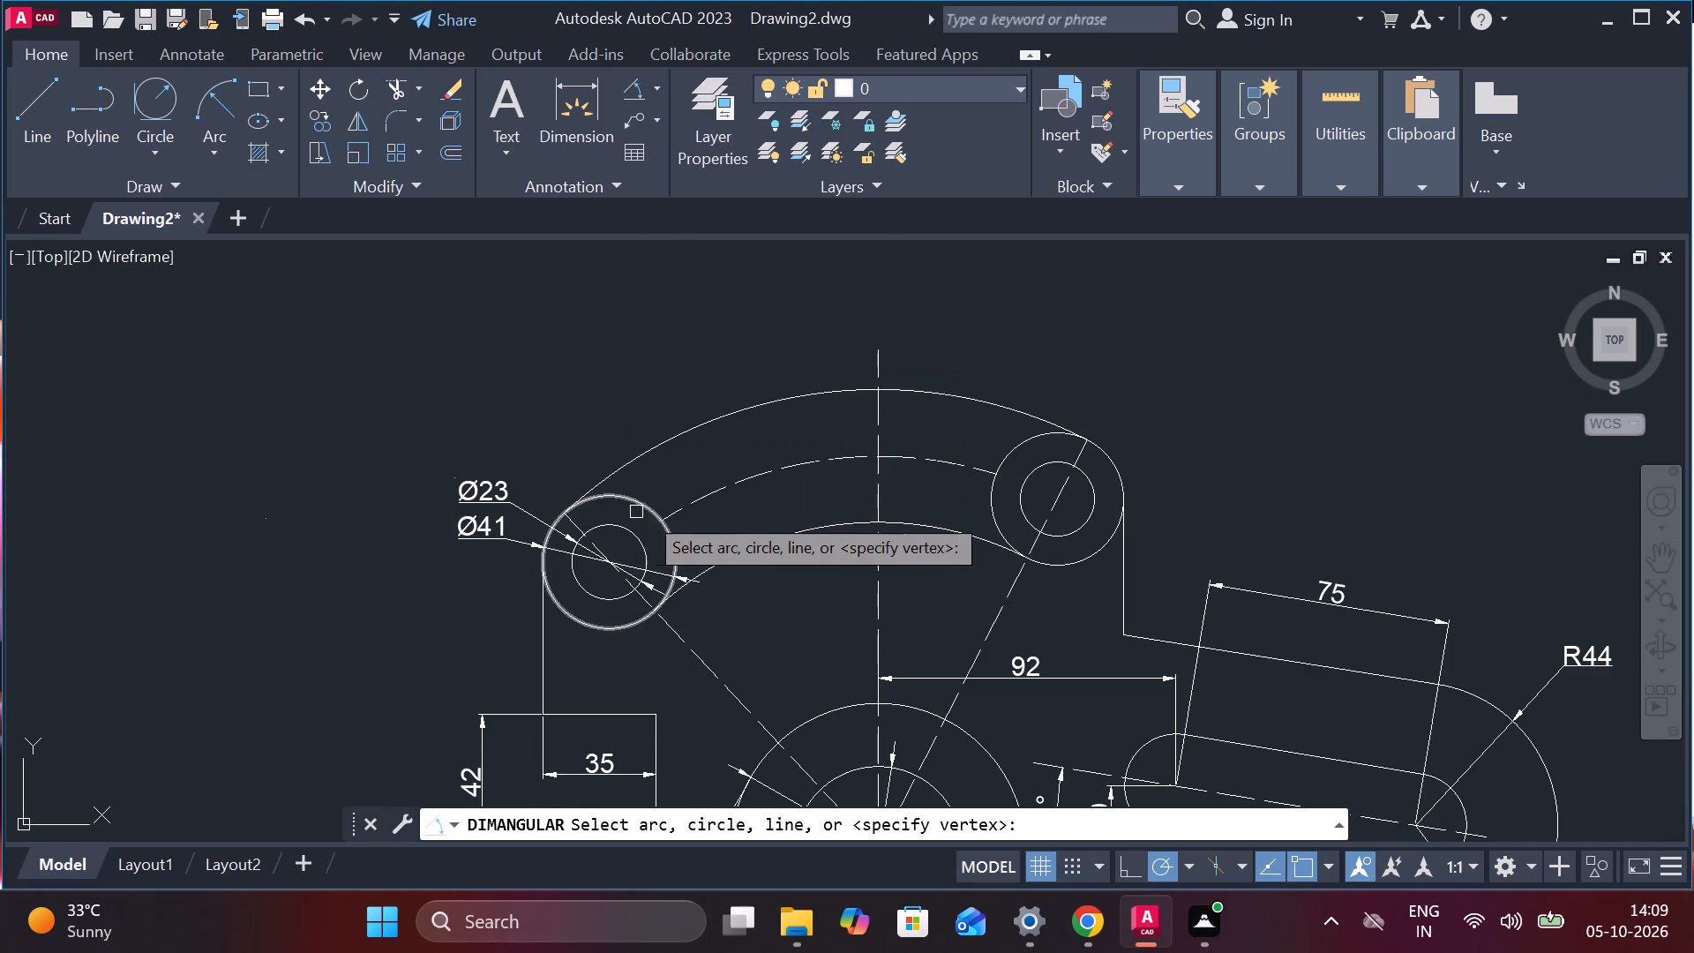
left_click(580, 522)
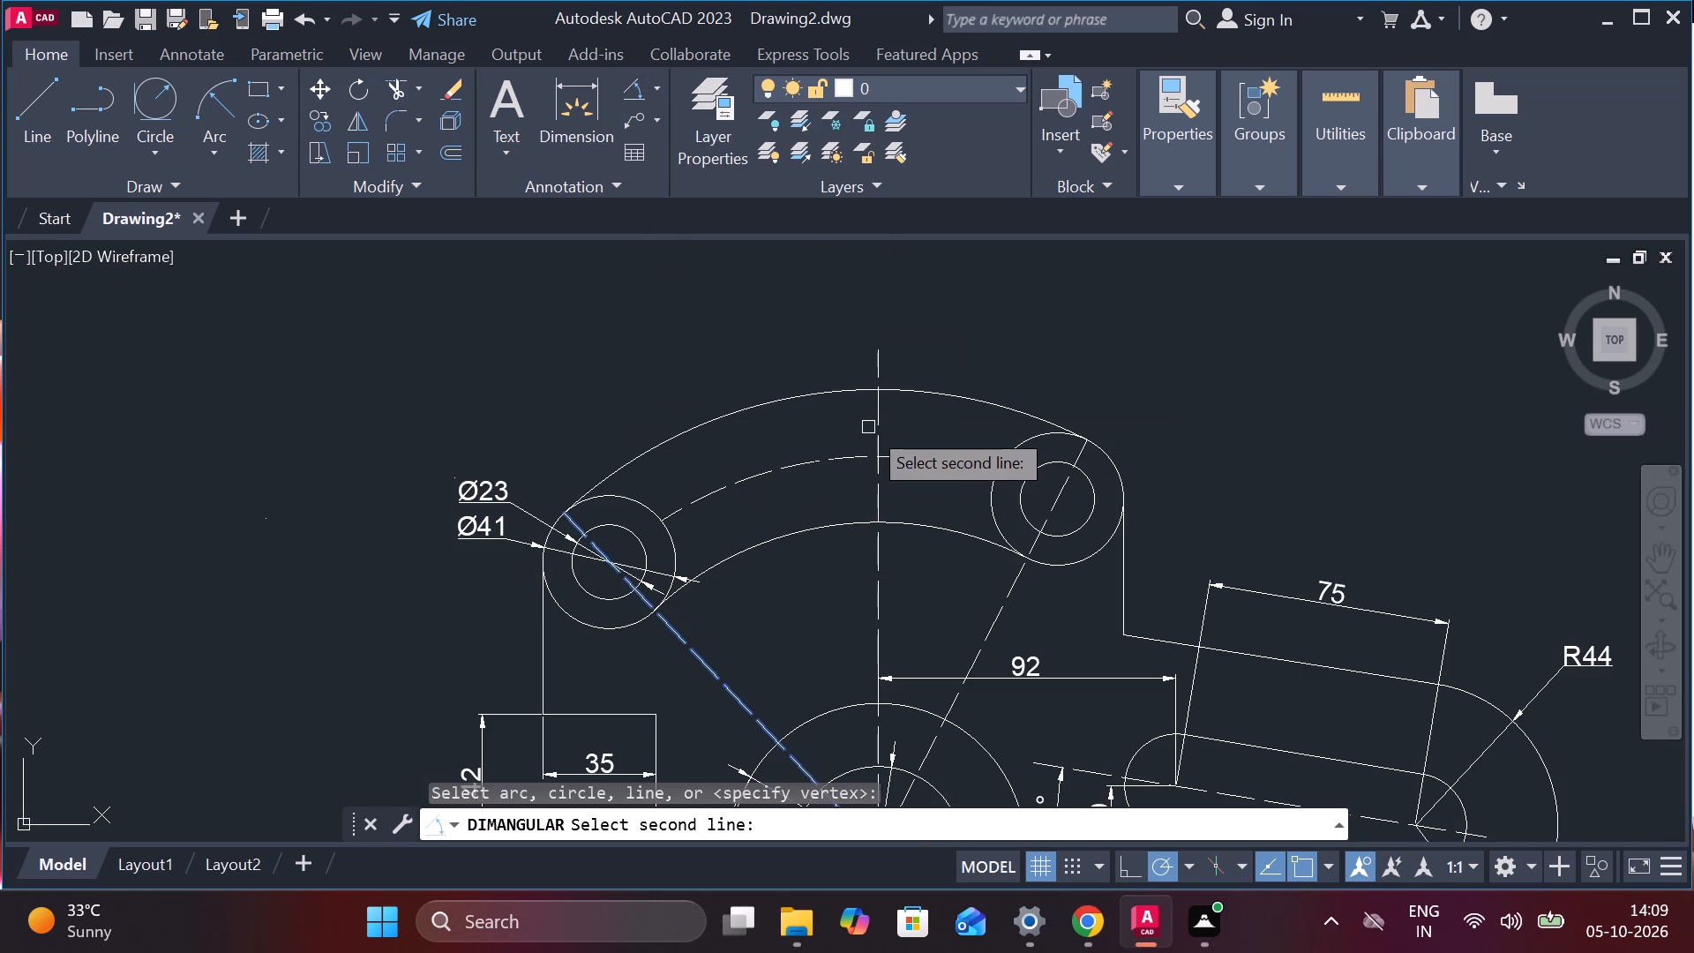
left_click(874, 419)
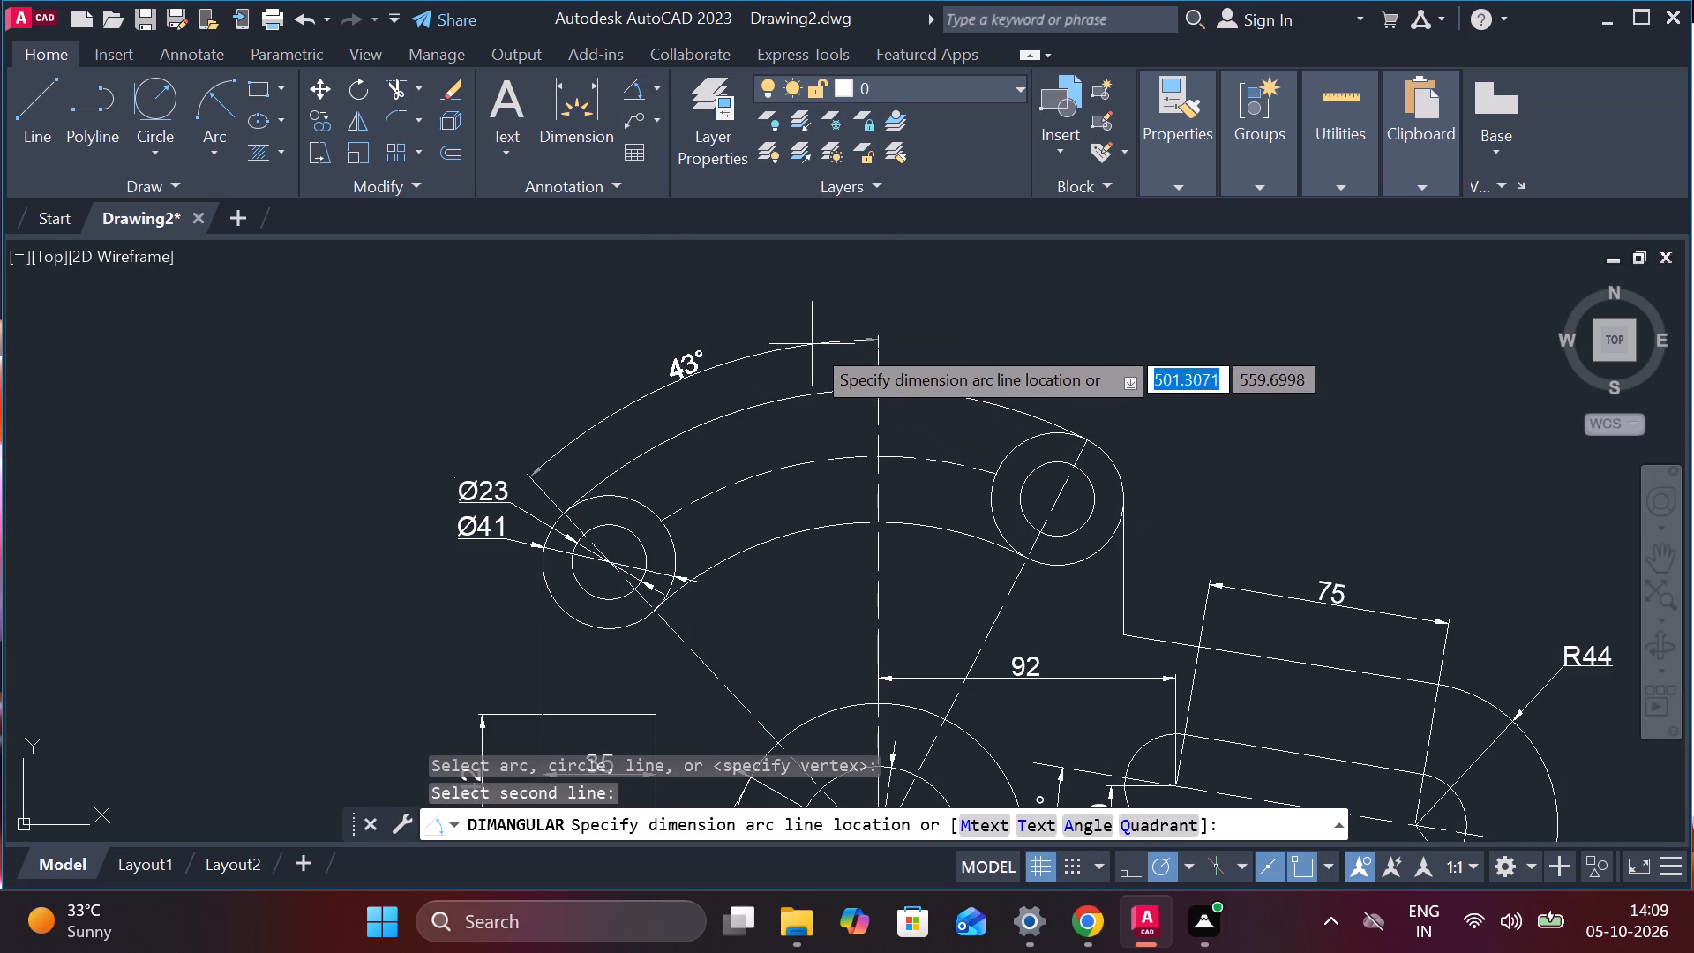
left_click(789, 300)
Add an angular dimension between the vertical centreline and the upper-right inclined centreline, placing it above the outer arc.
key("space")
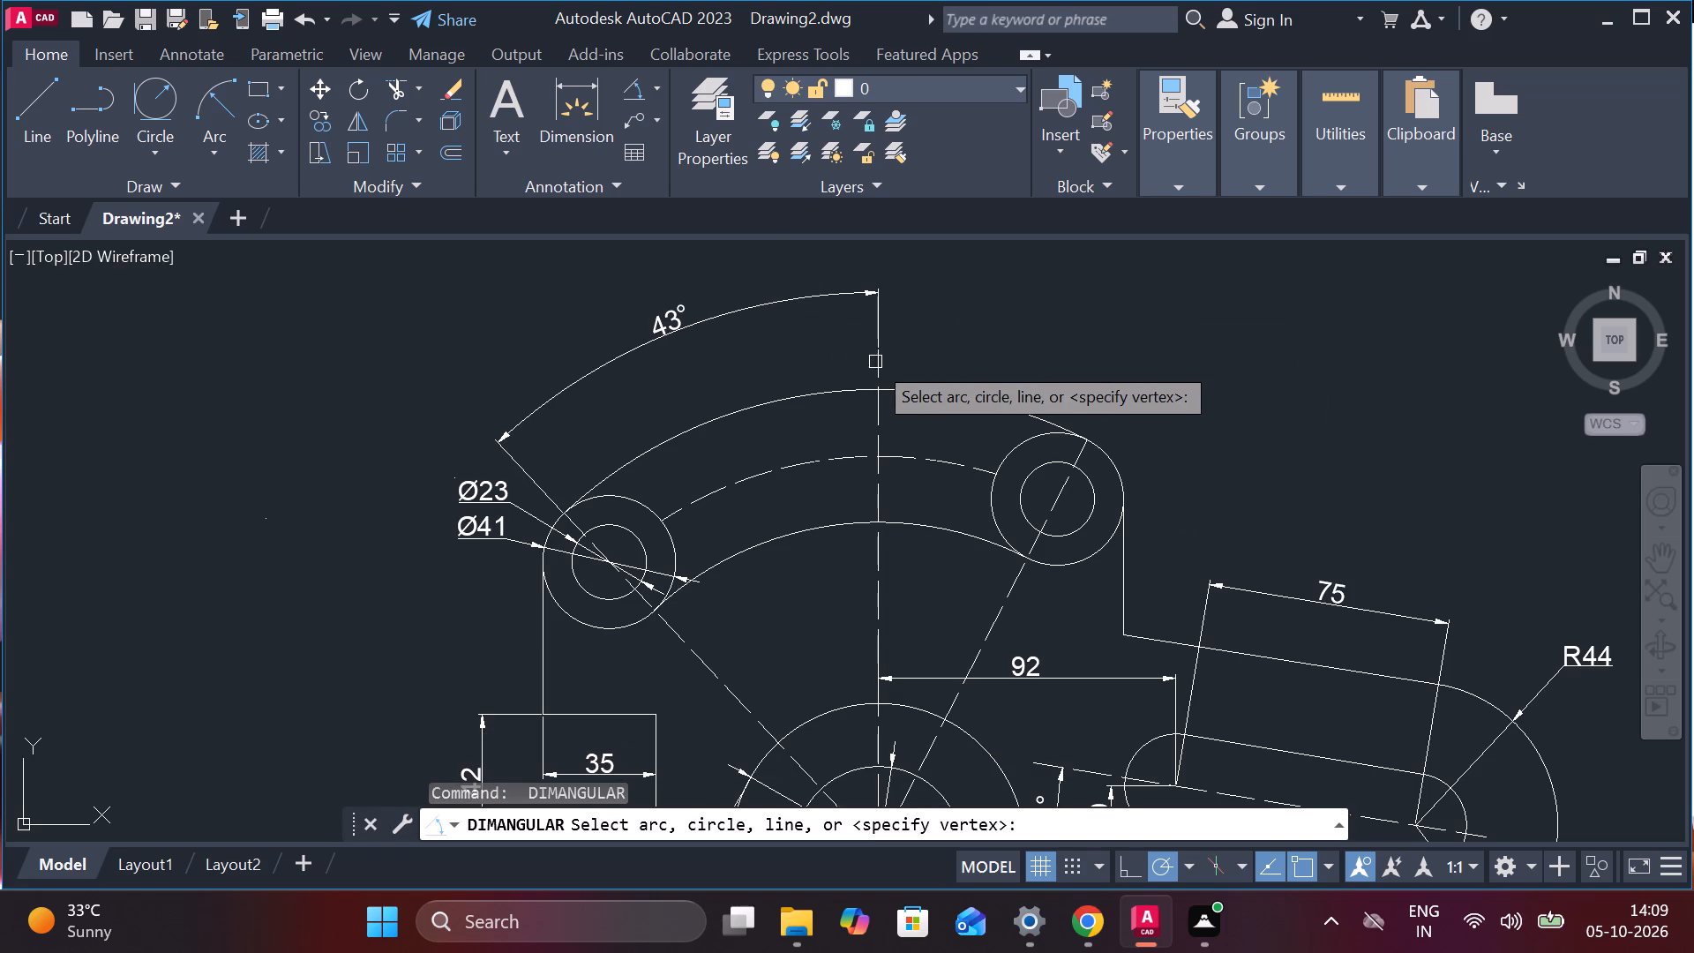
left_click(881, 356)
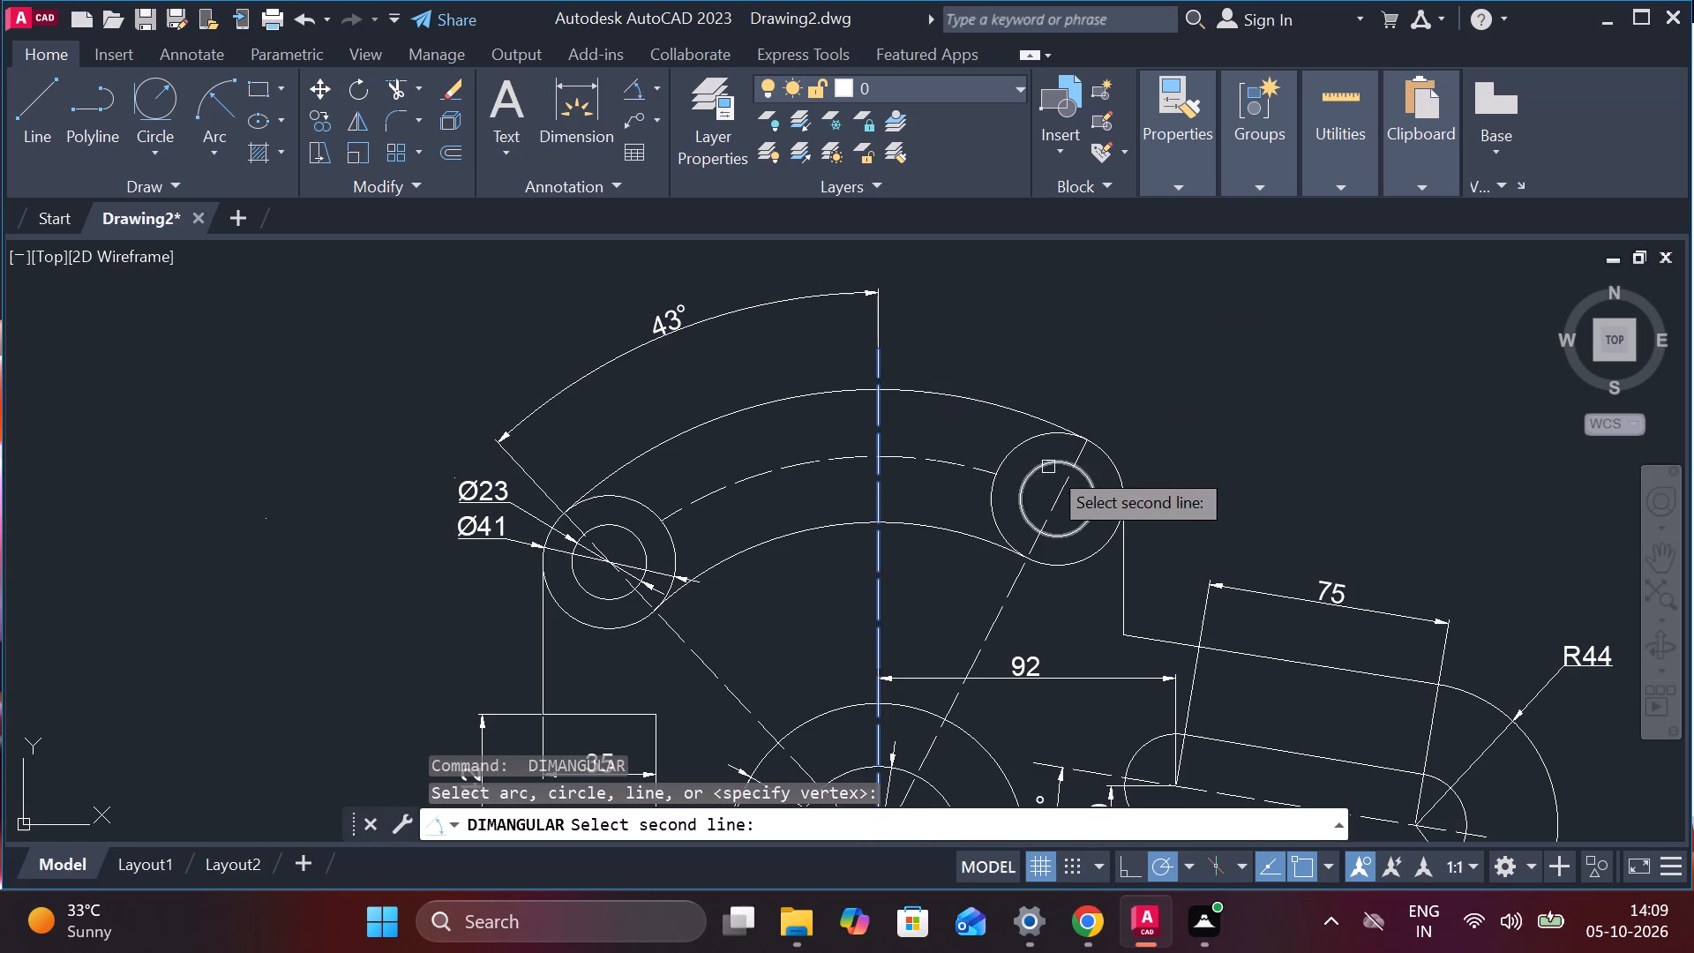
left_click(1076, 446)
scroll(1053, 345, "up", 1)
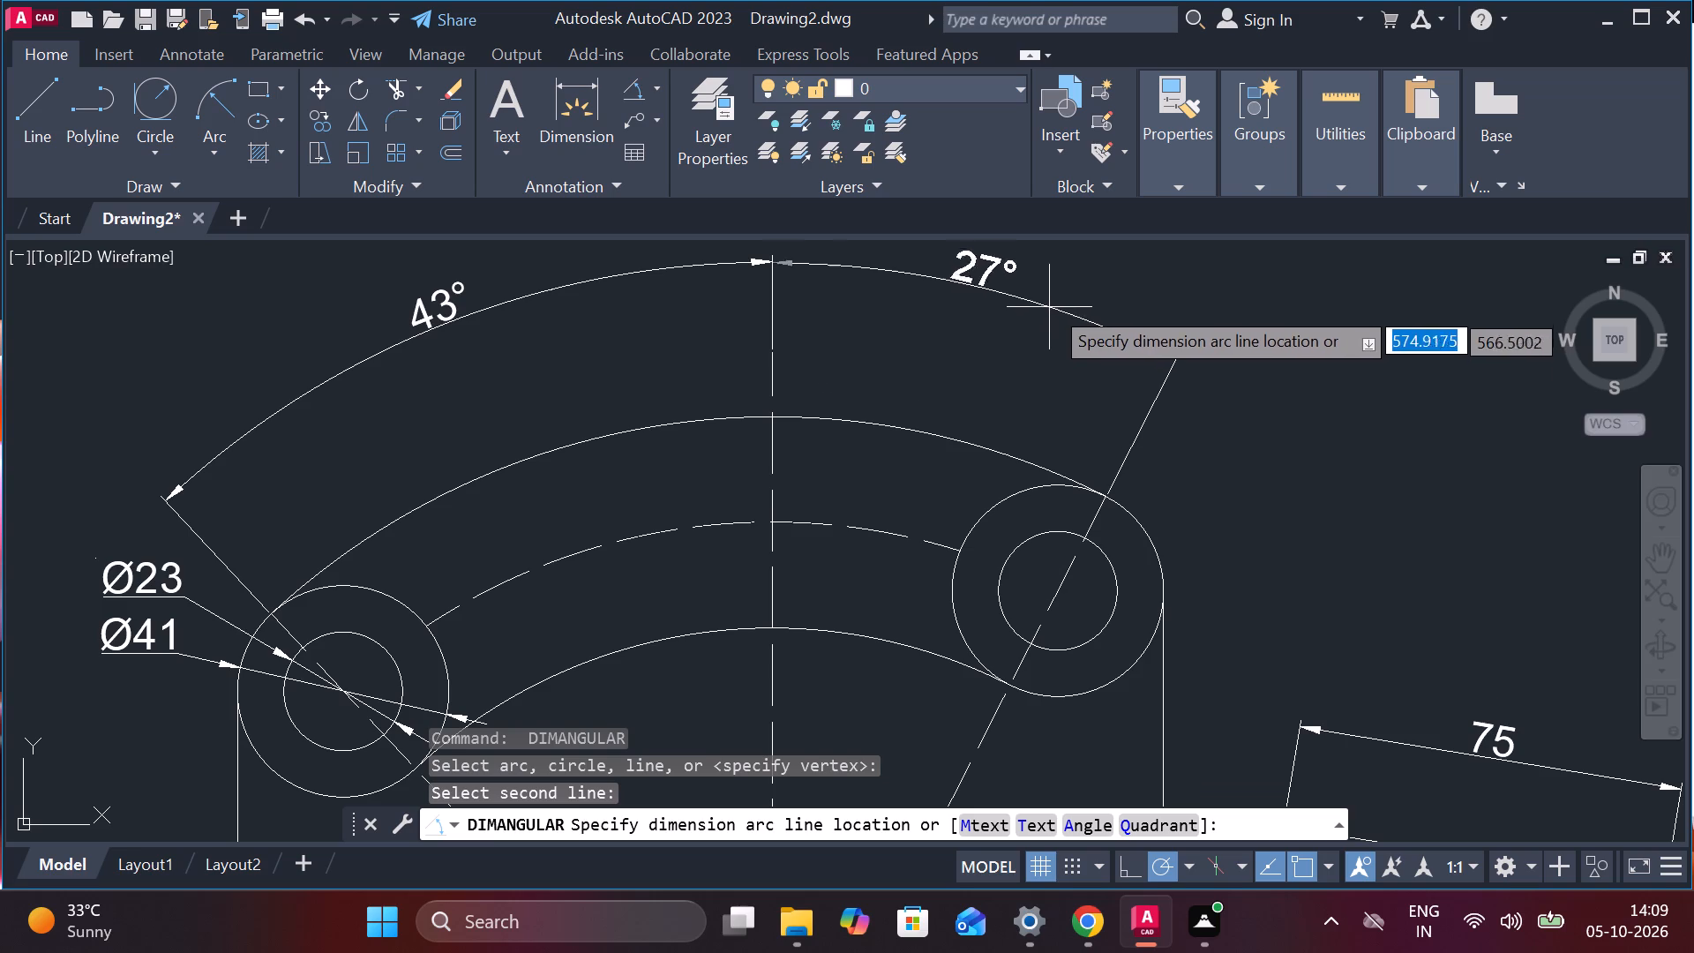
left_click(1051, 308)
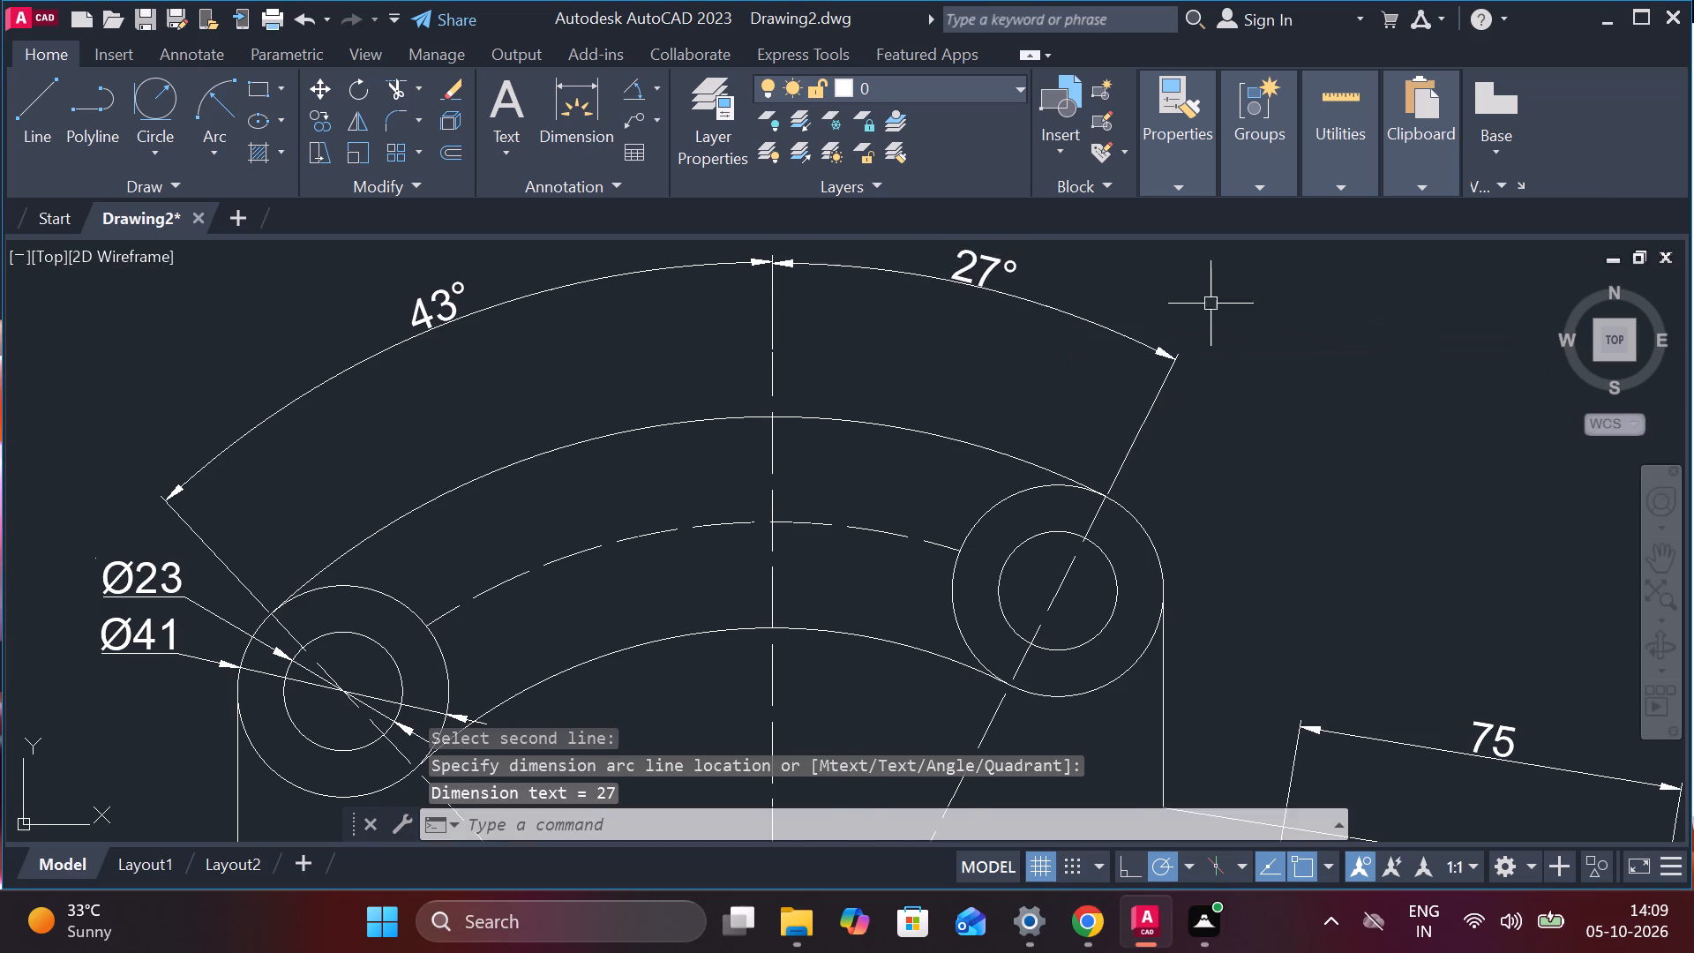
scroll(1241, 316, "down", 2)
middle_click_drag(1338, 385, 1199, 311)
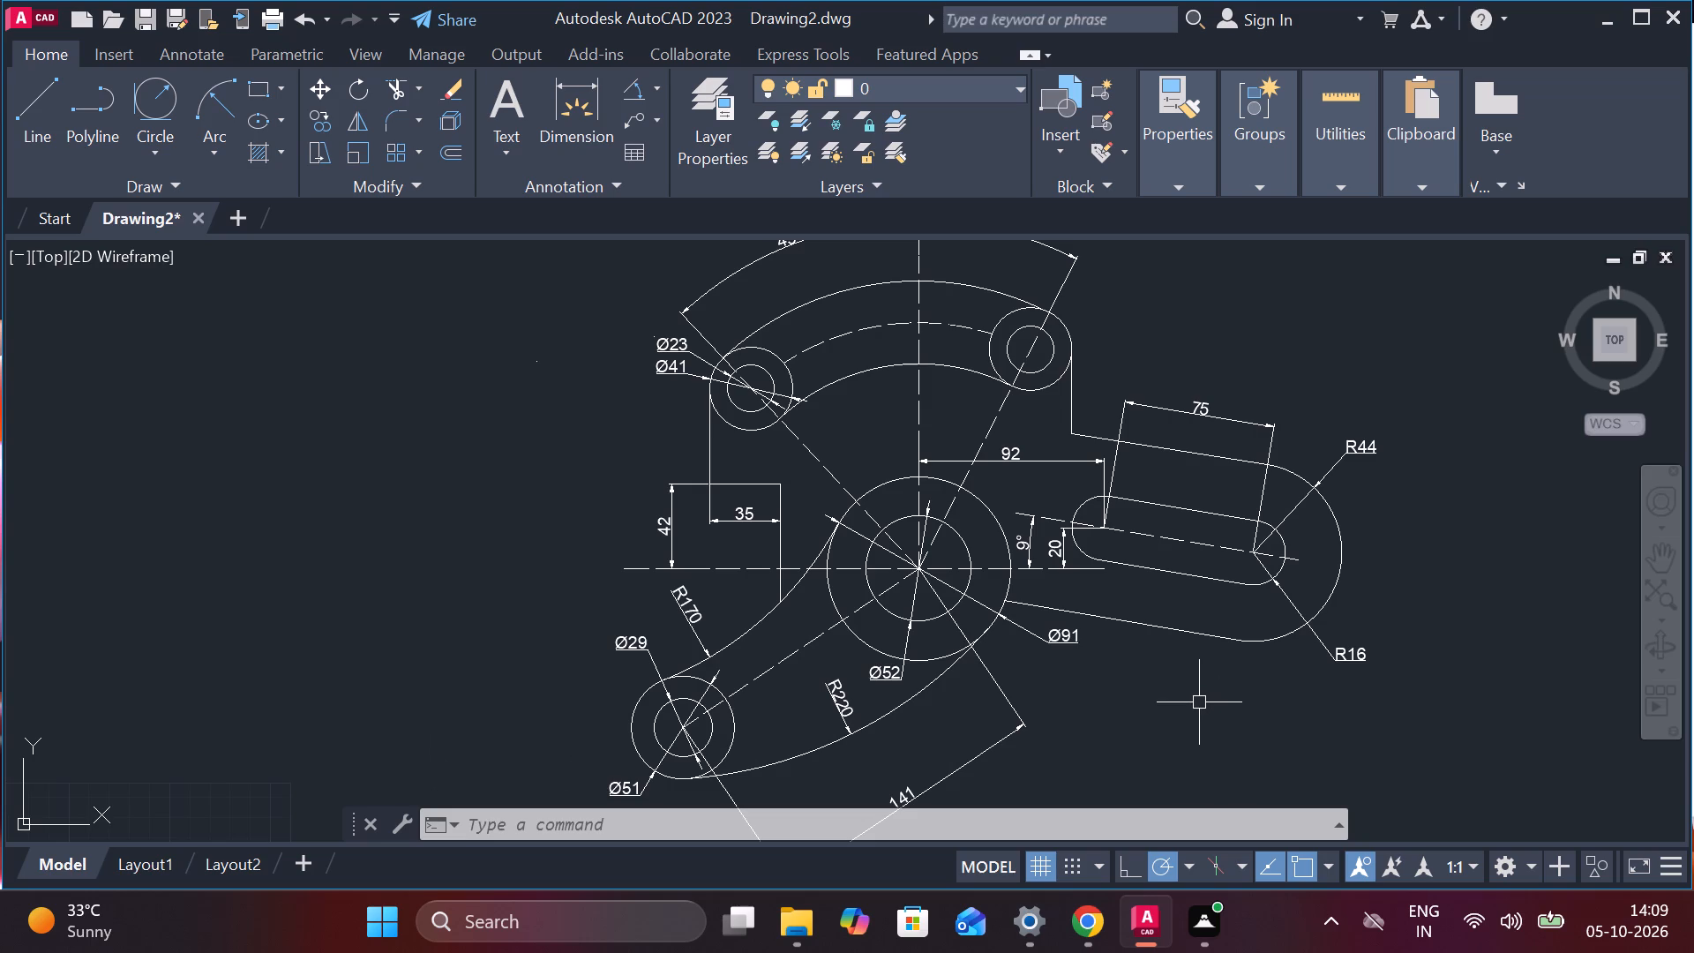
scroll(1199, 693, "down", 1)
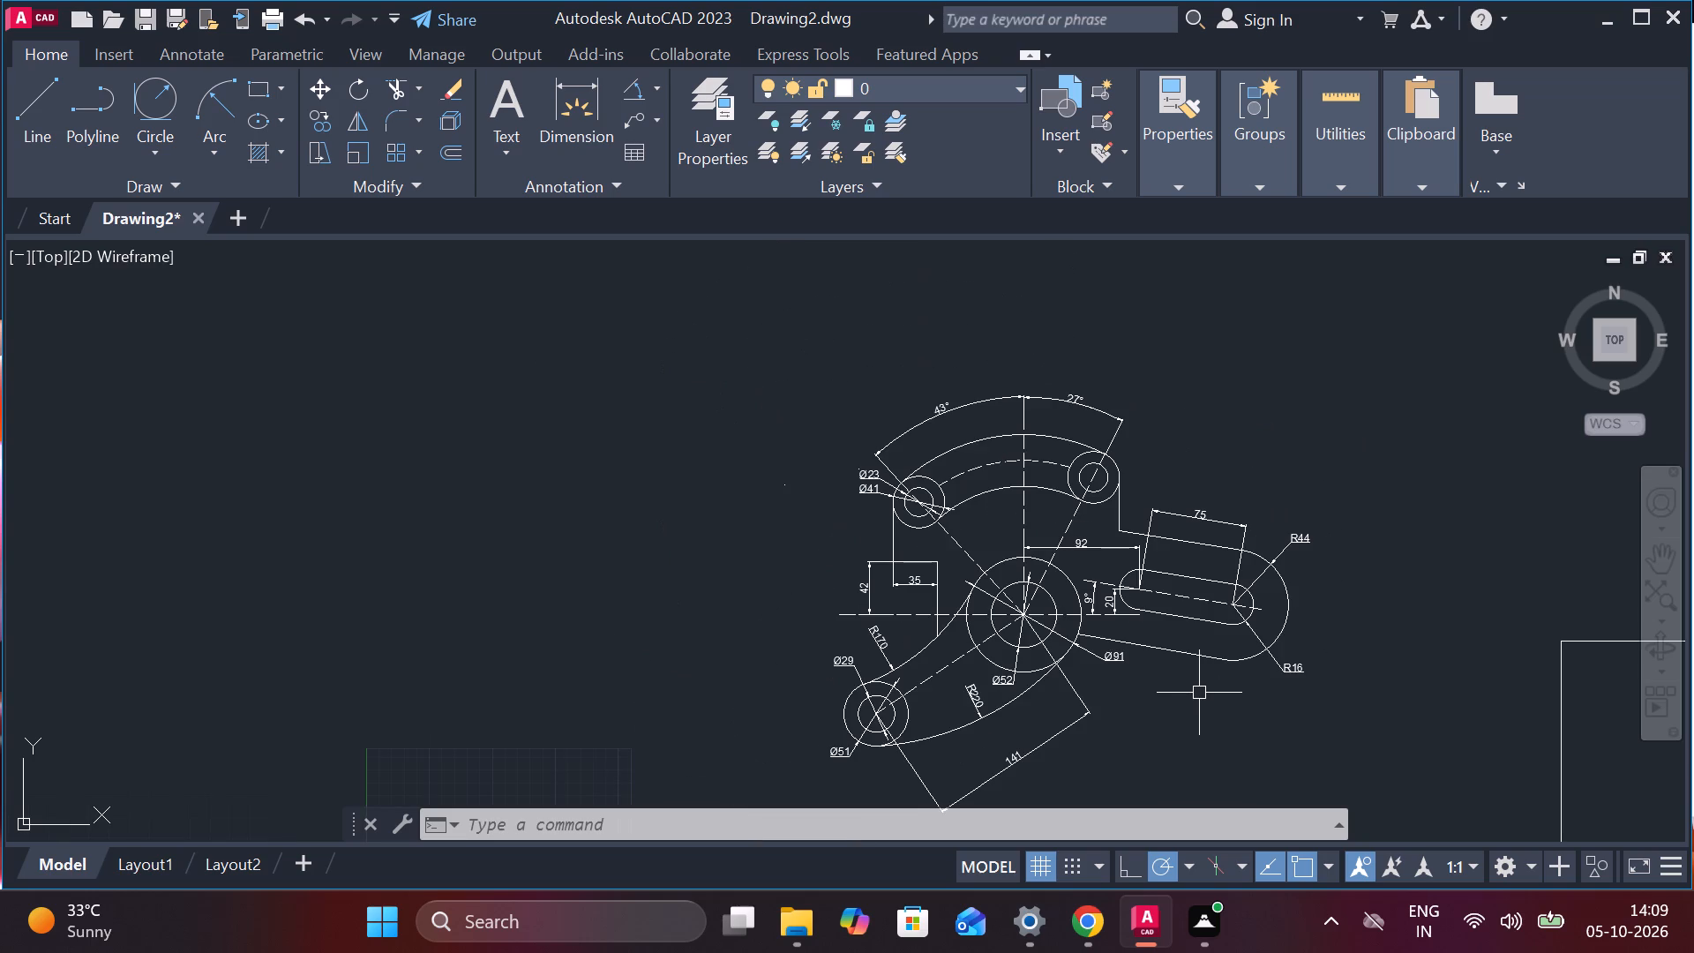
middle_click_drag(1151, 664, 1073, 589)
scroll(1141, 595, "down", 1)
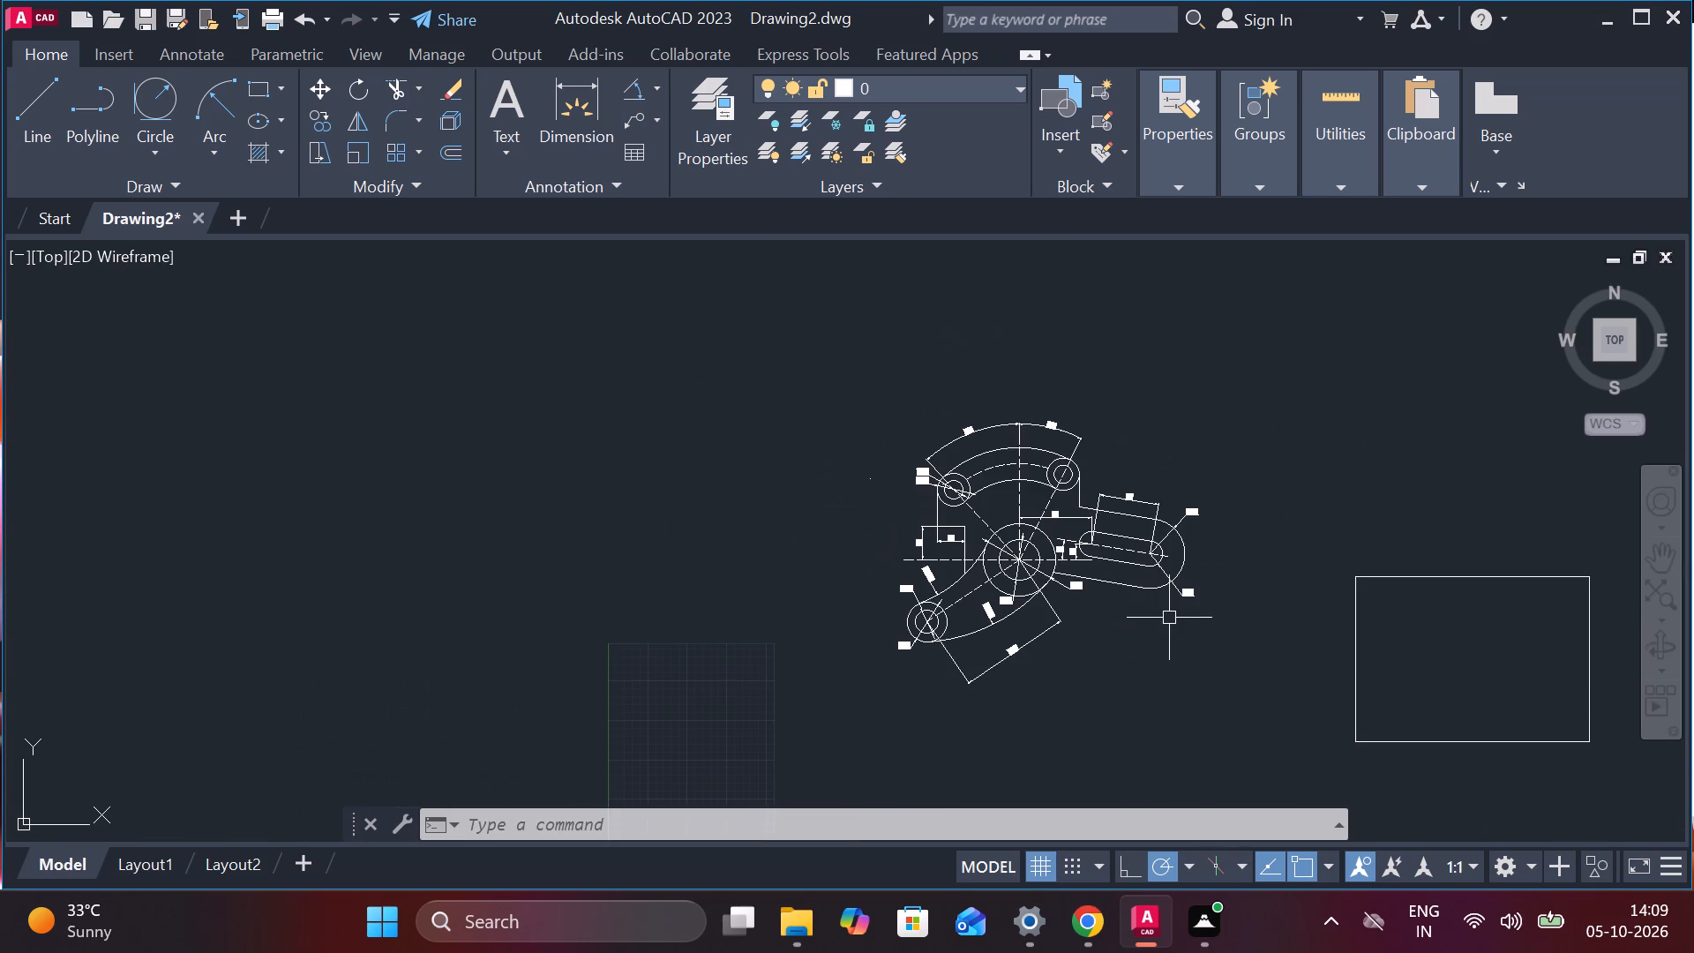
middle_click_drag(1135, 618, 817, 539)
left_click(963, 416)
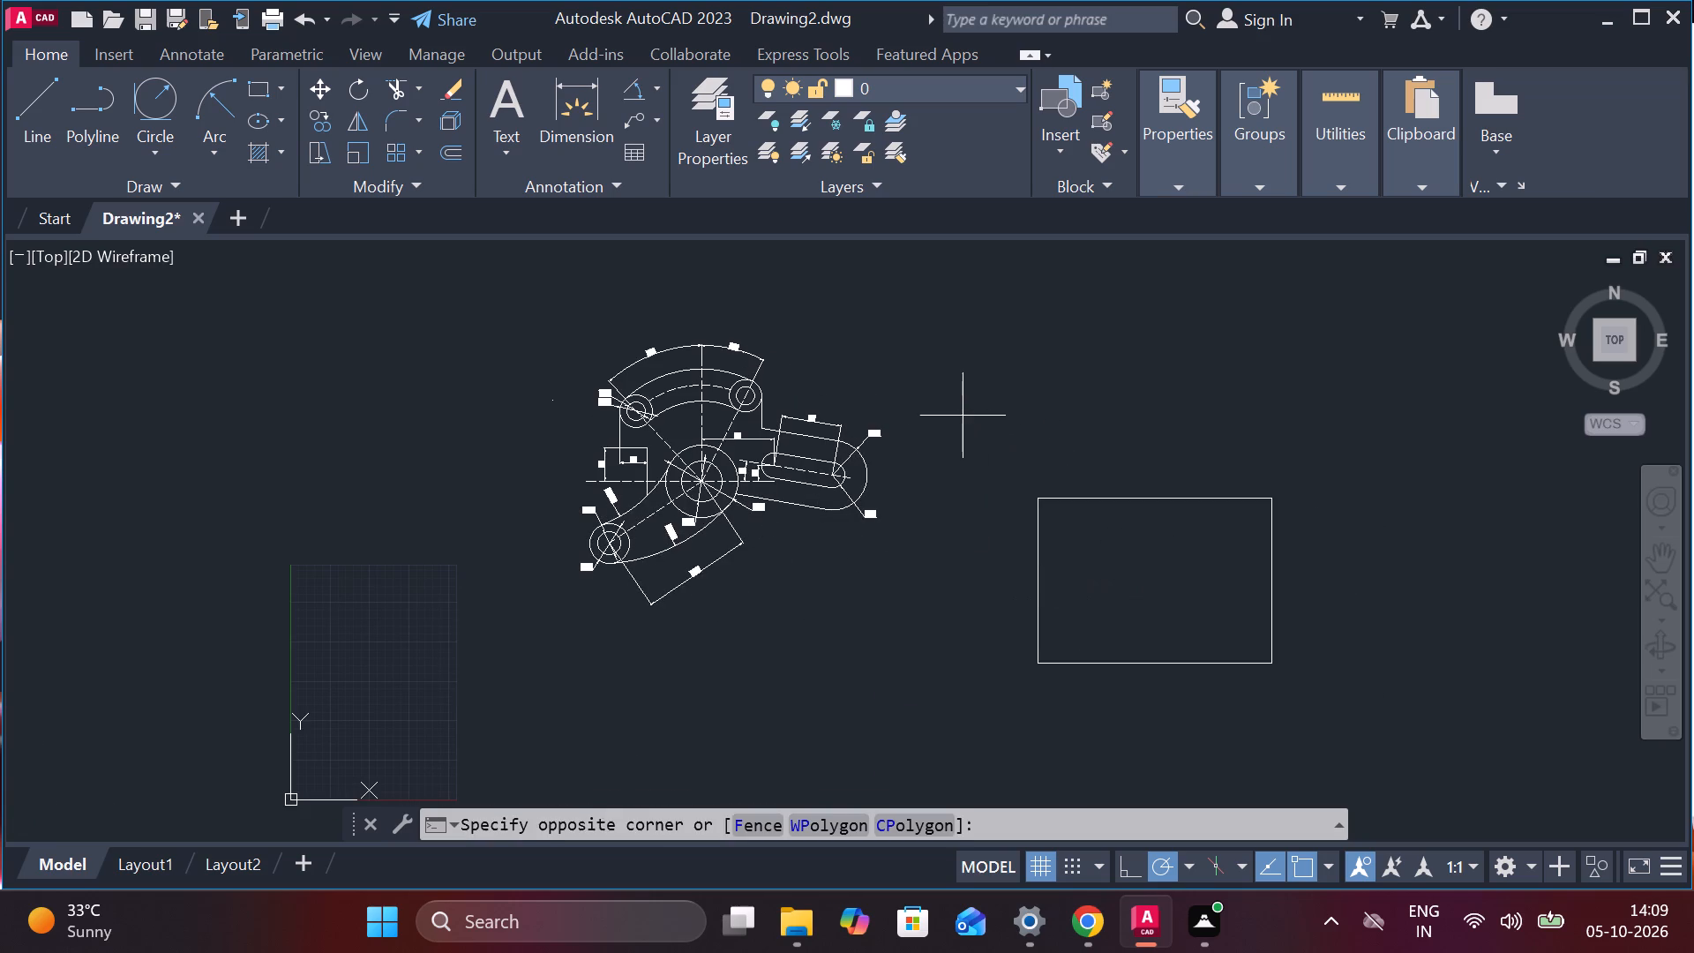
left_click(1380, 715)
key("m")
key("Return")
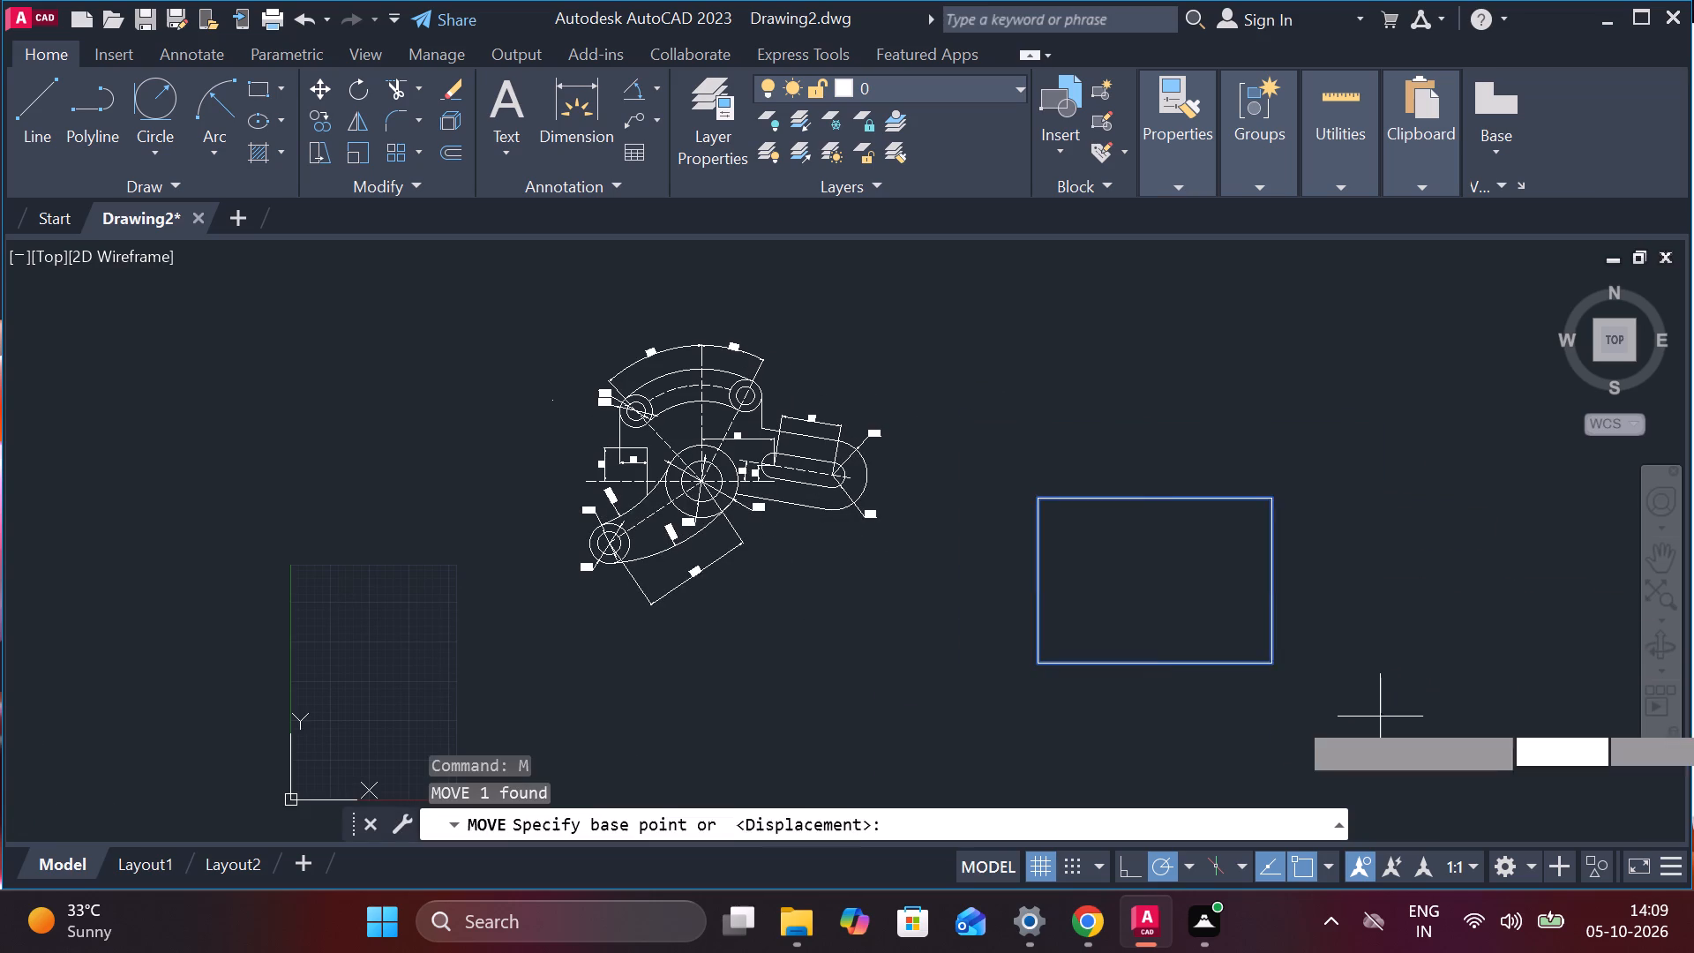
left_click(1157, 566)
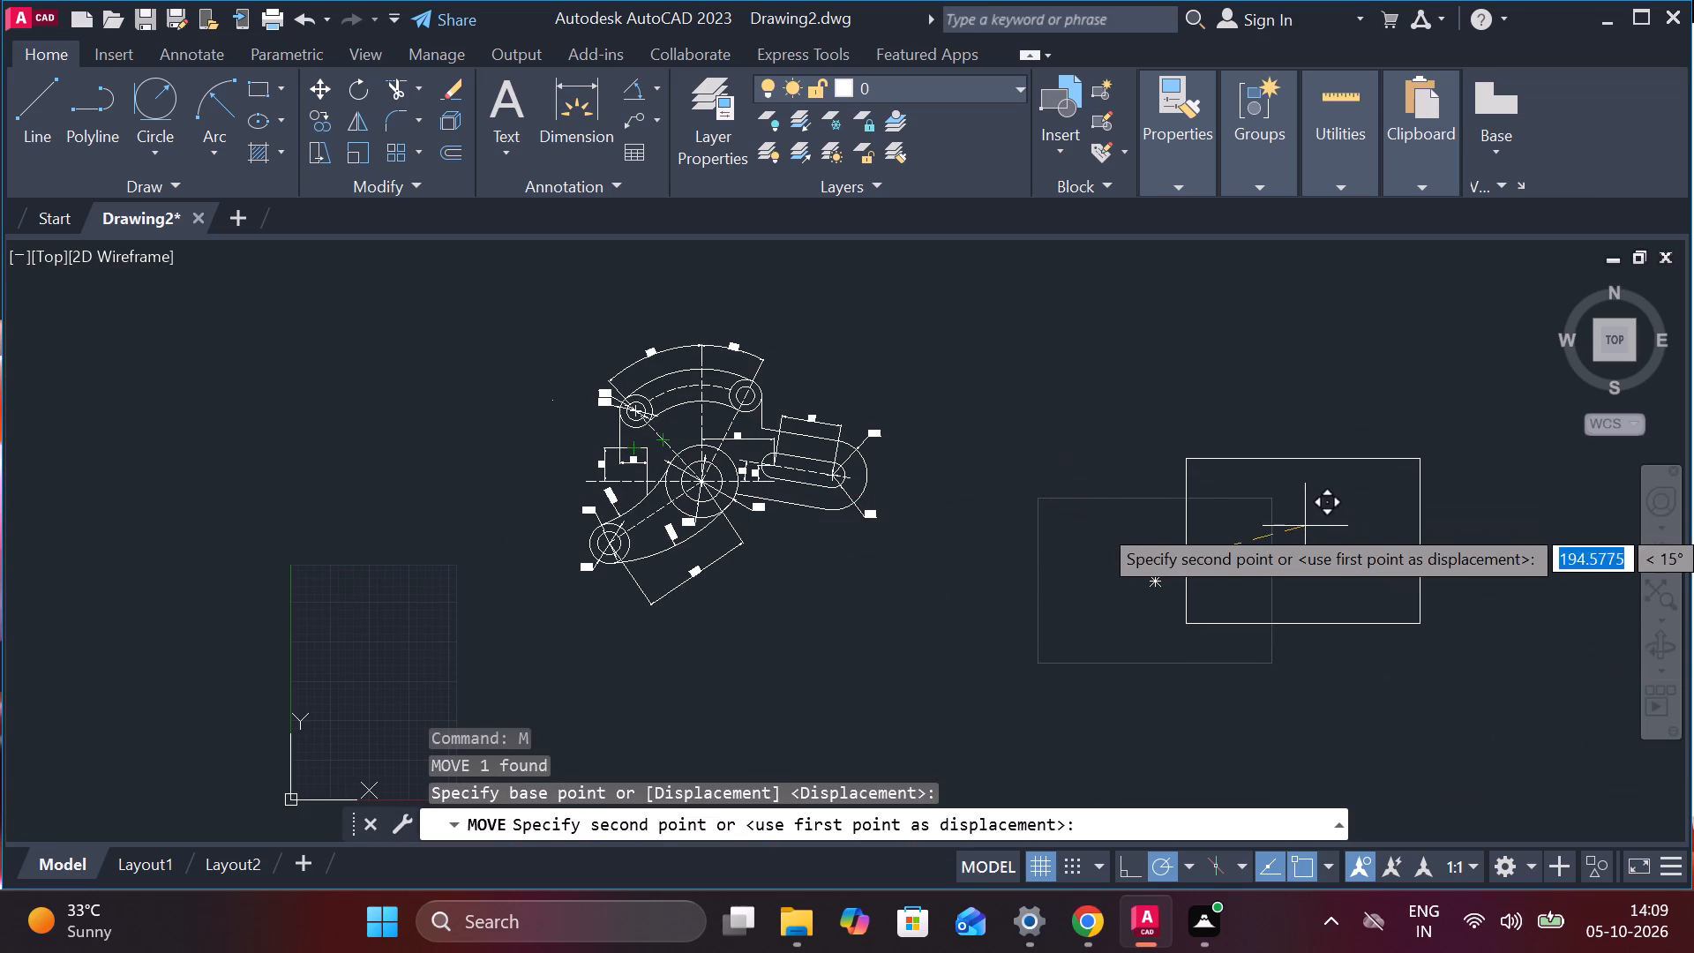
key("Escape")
Erase the empty rectangle beside the dimensioned part.
scroll(1054, 517, "up", 1)
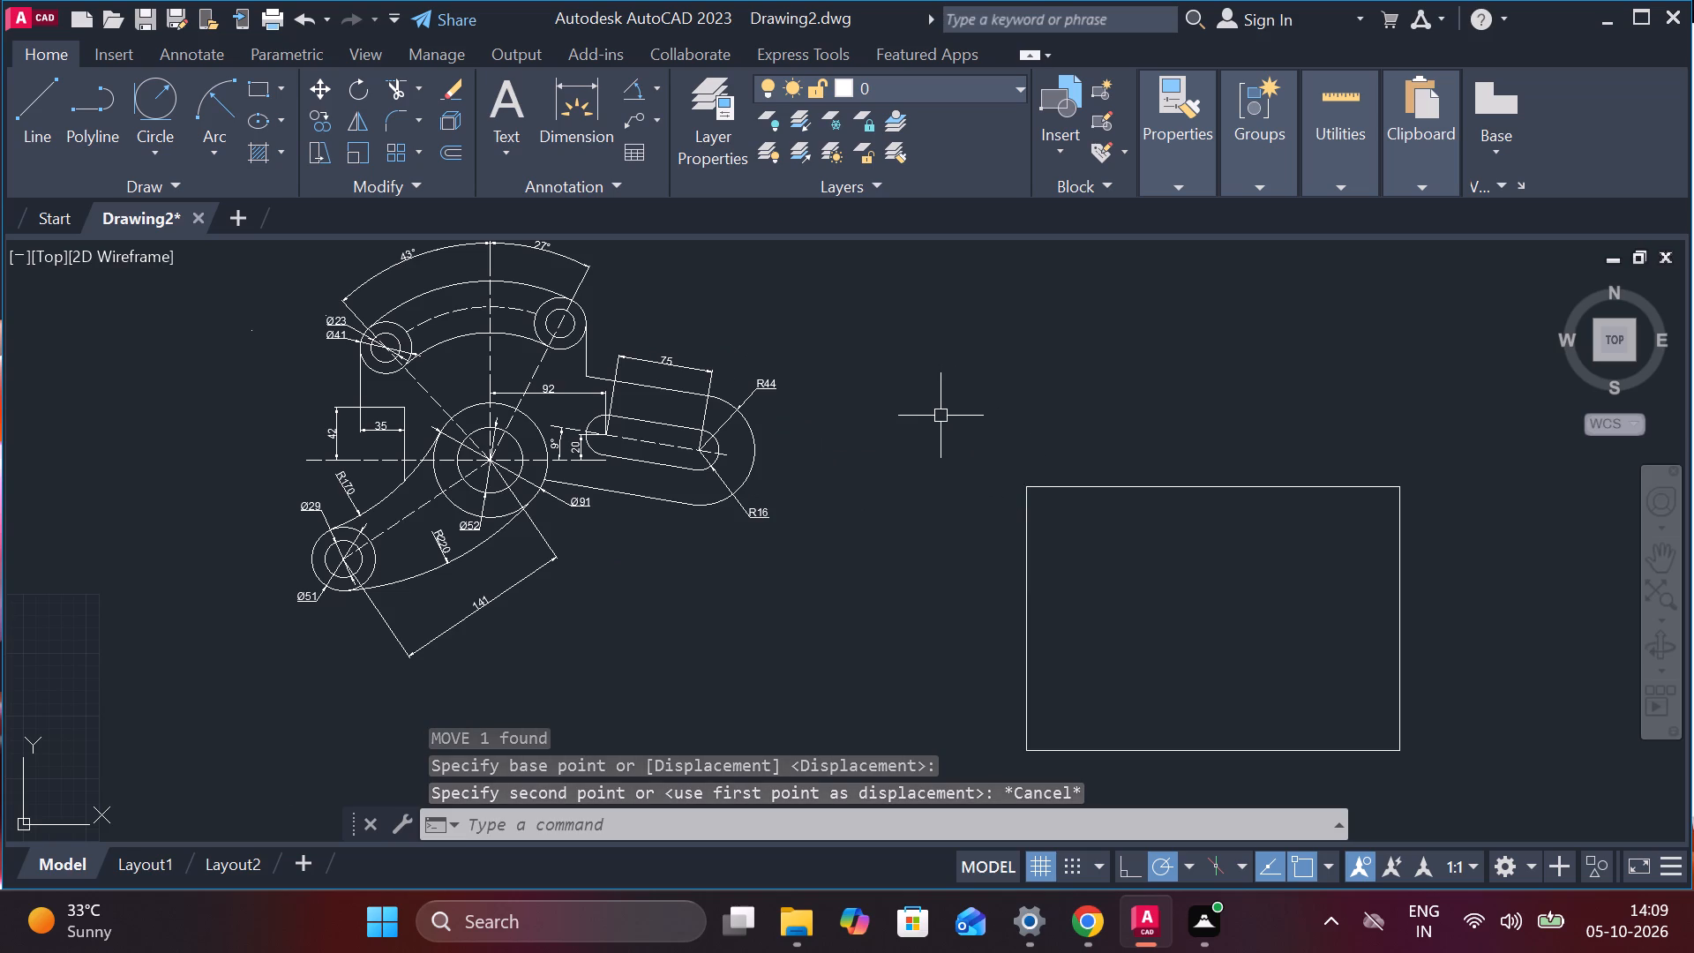
scroll(941, 416, "down", 1)
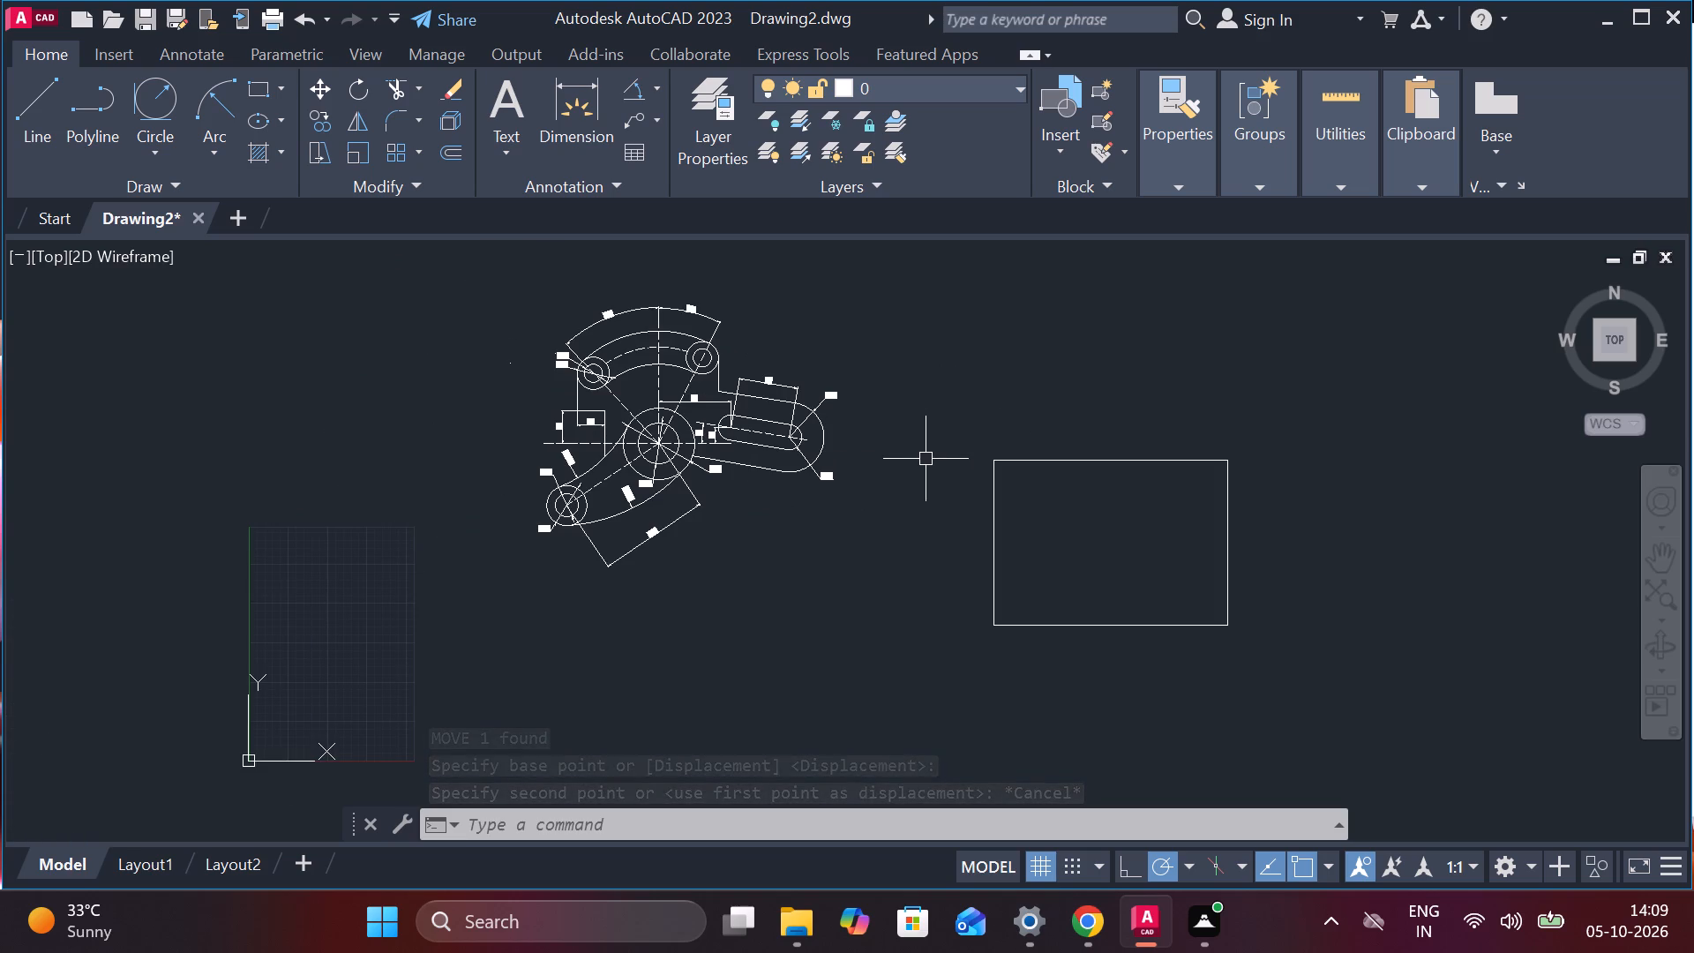
left_click(950, 422)
left_click(1271, 660)
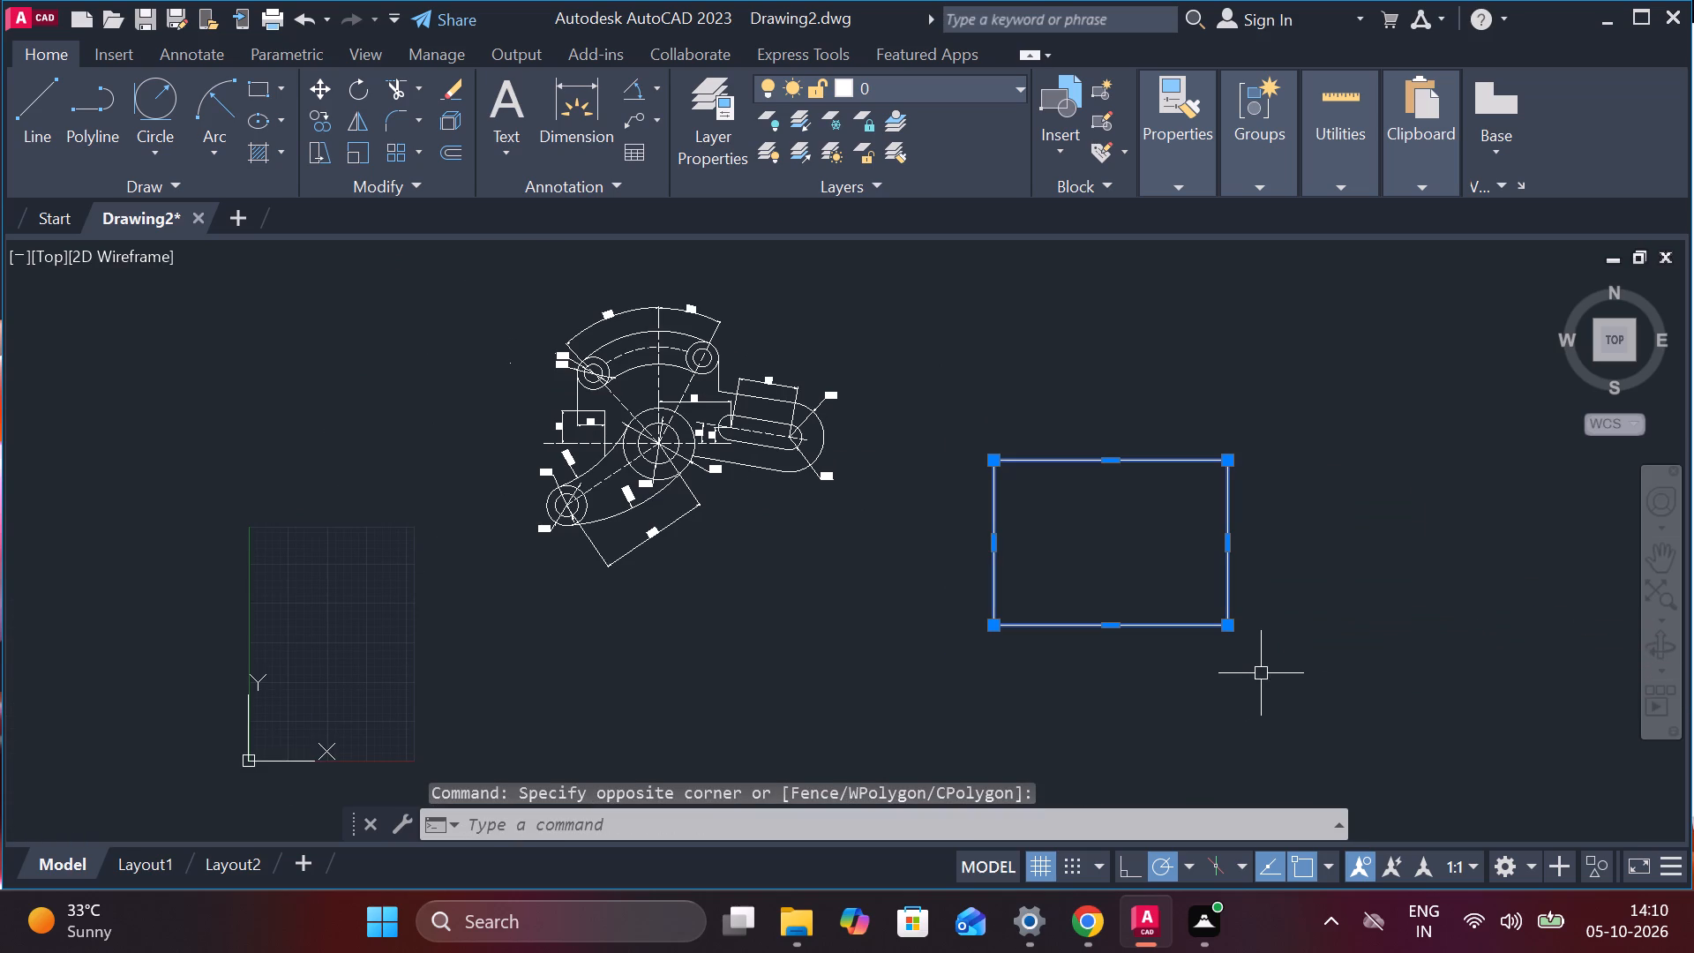
key("e")
key("Return")
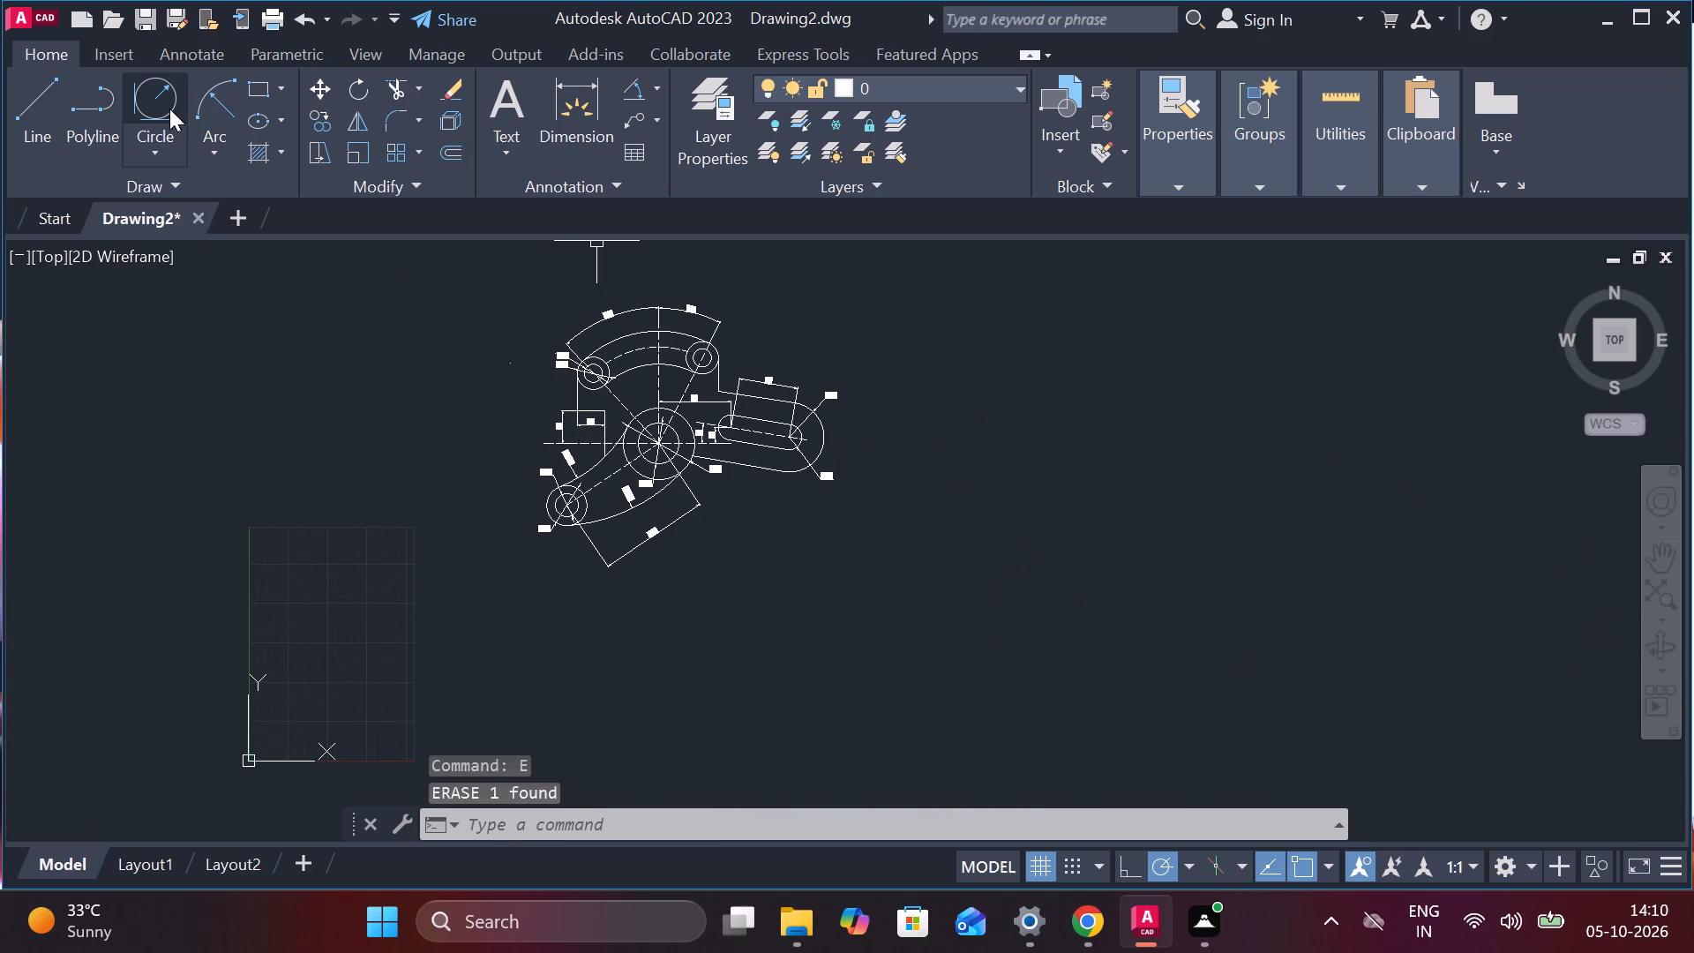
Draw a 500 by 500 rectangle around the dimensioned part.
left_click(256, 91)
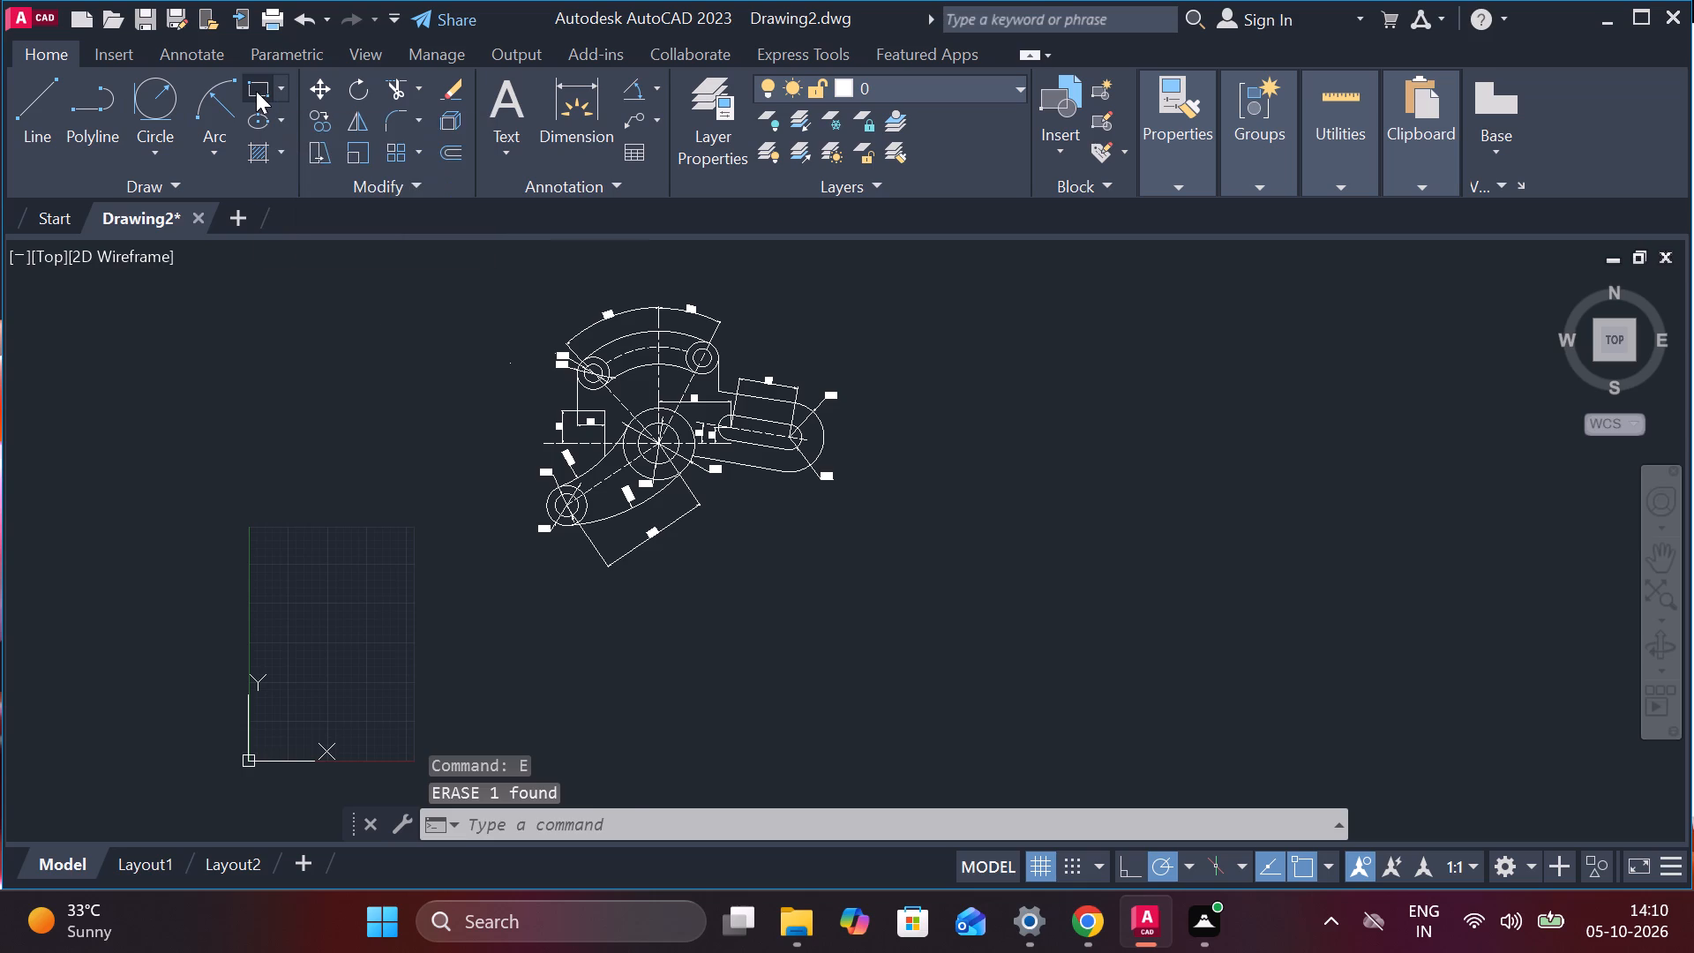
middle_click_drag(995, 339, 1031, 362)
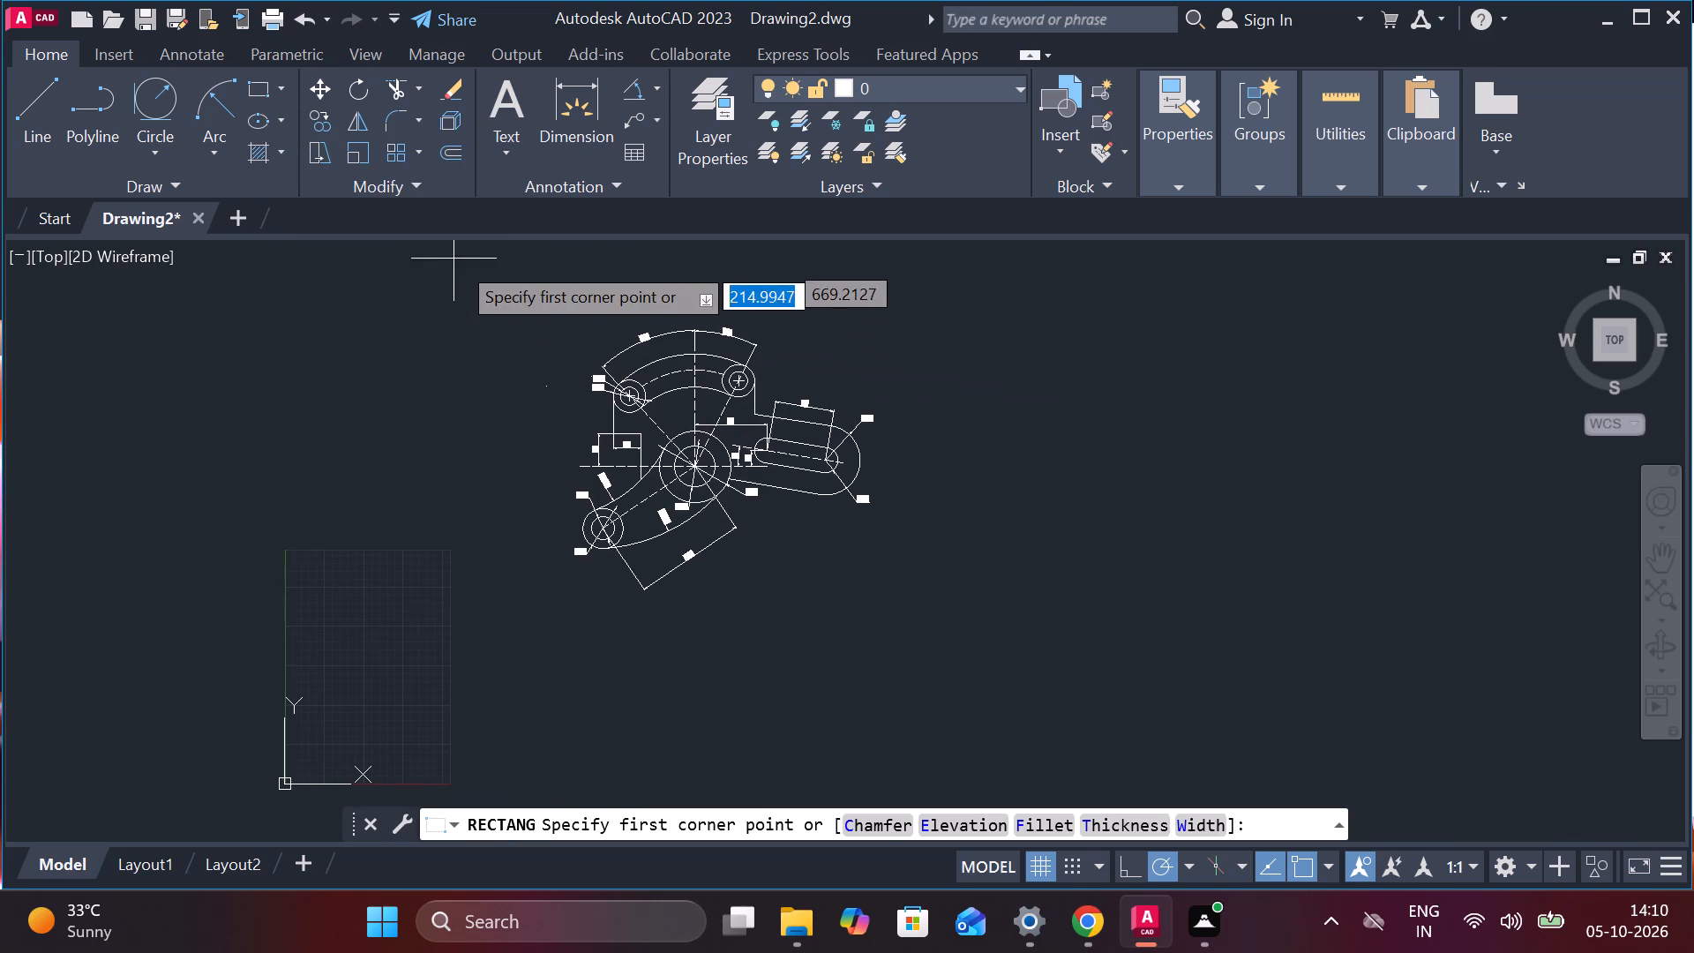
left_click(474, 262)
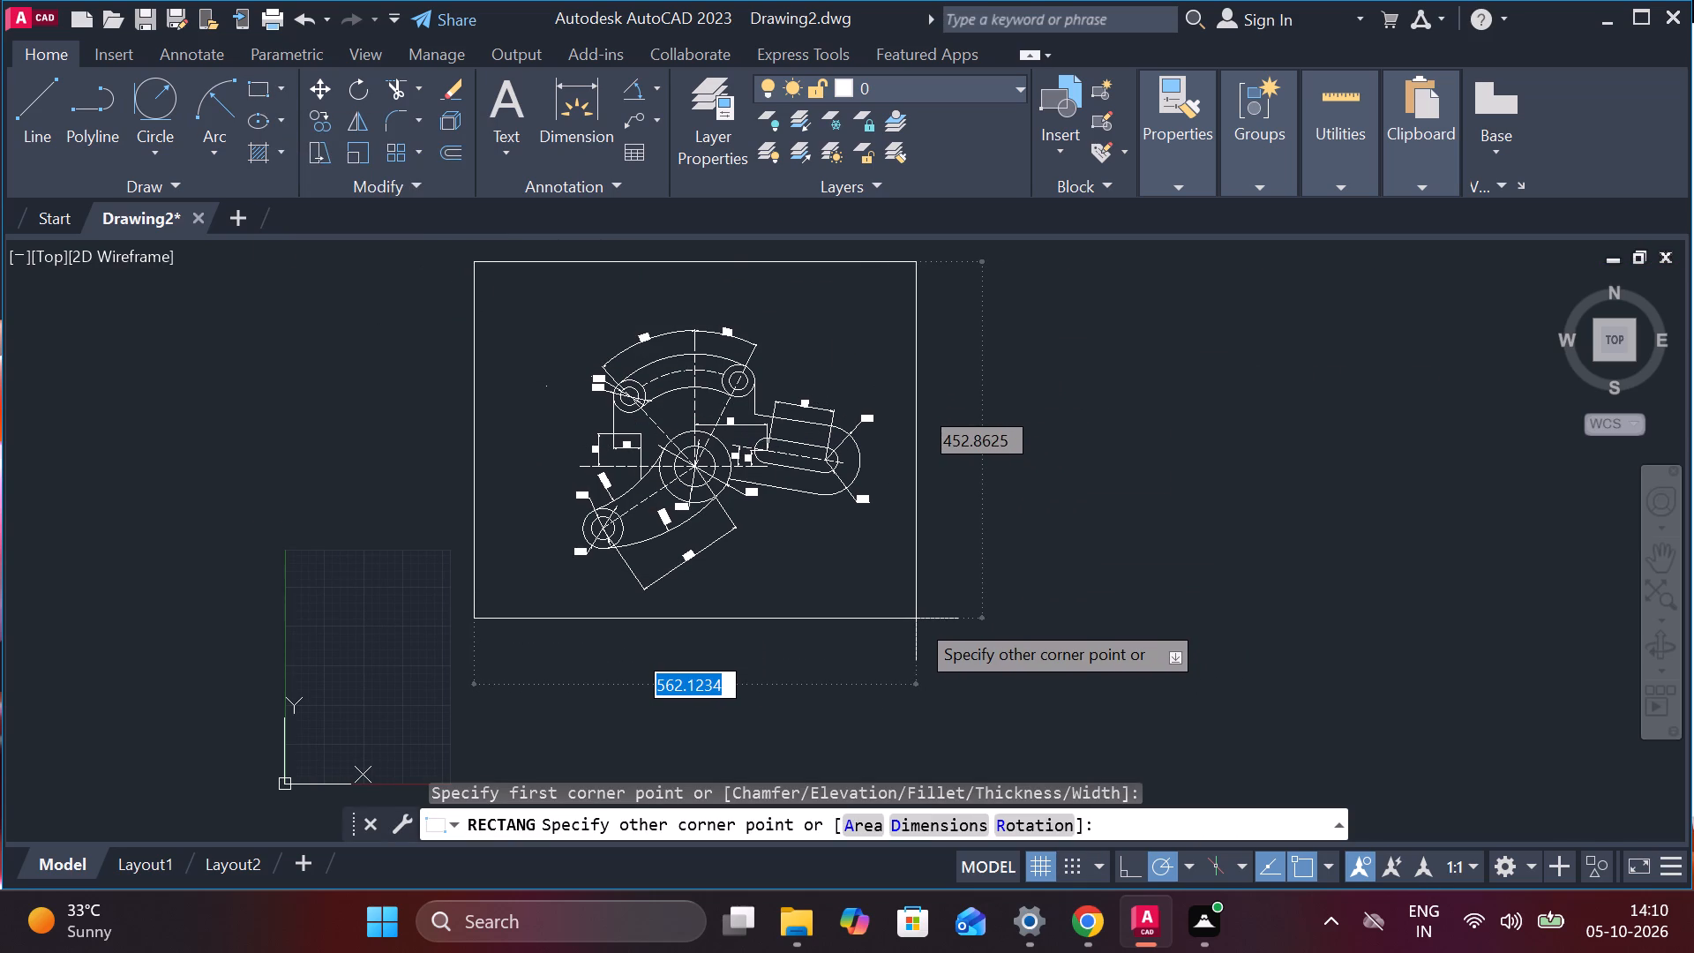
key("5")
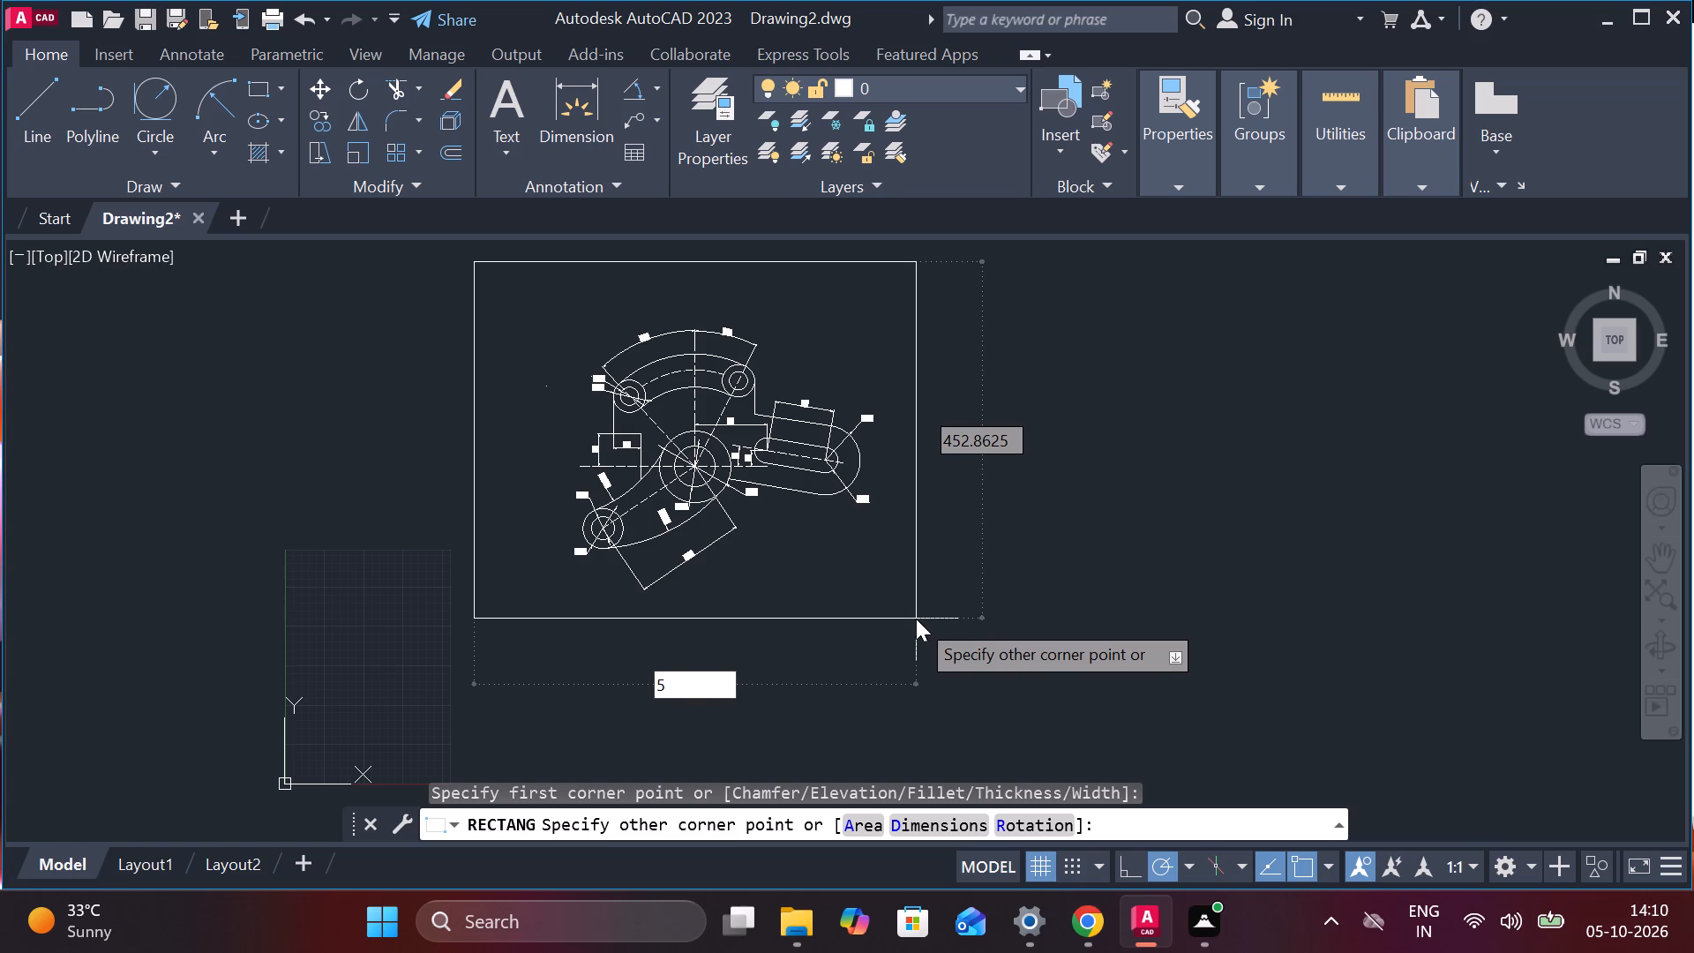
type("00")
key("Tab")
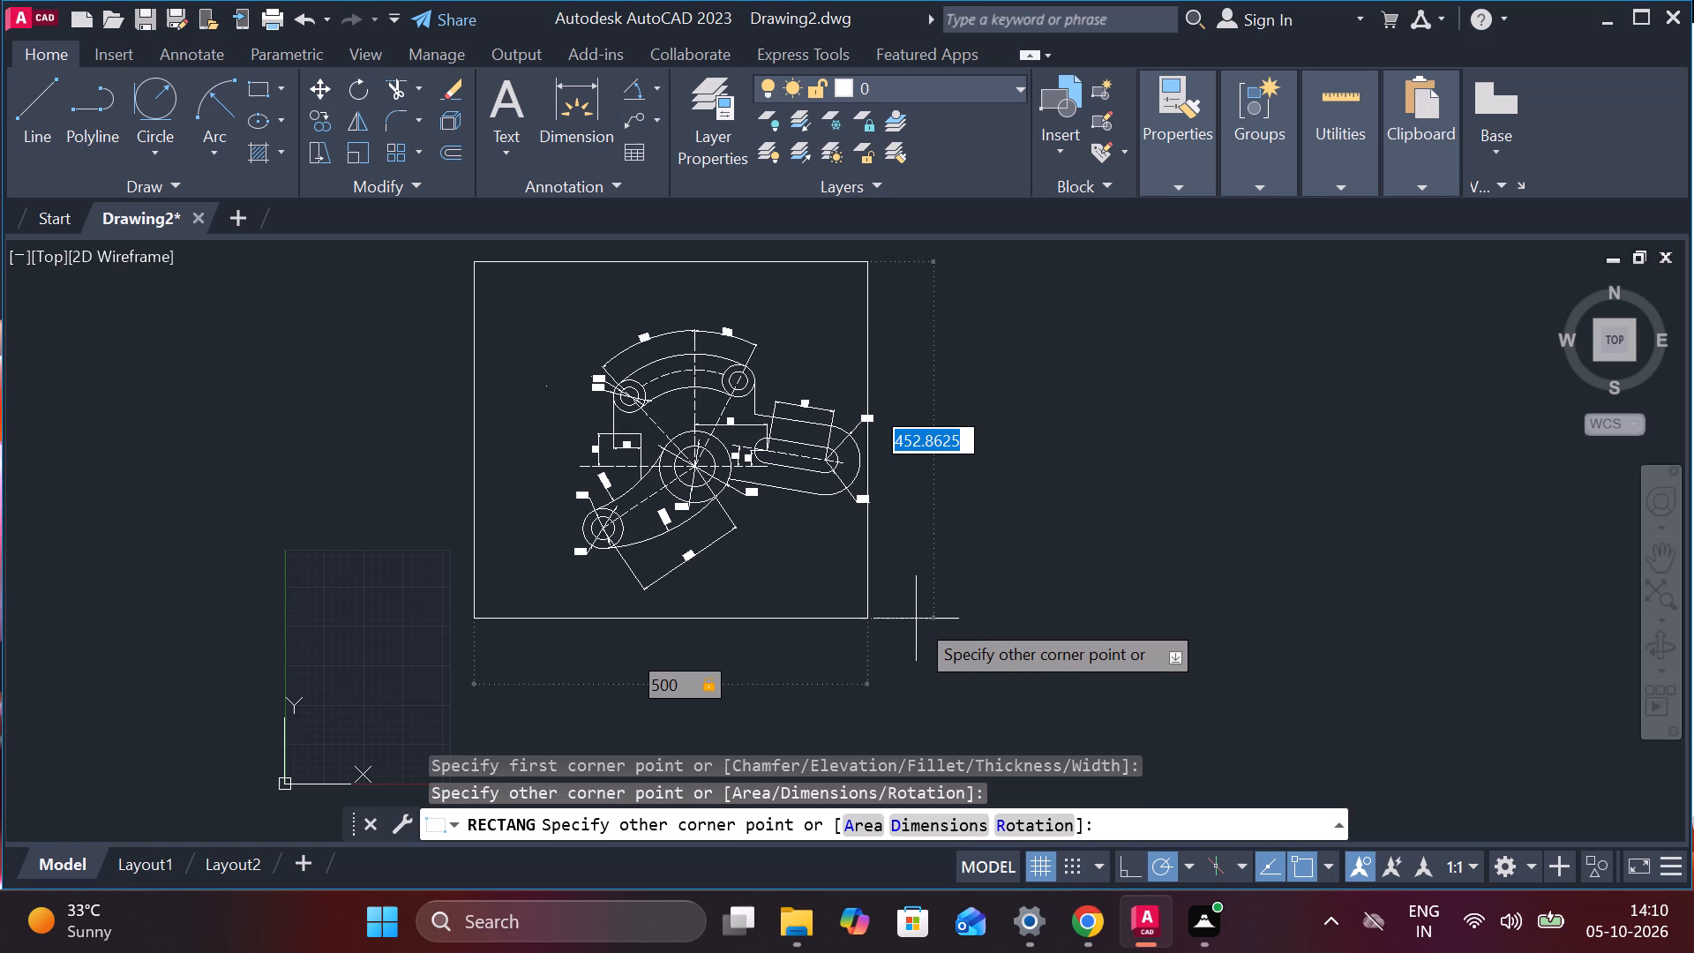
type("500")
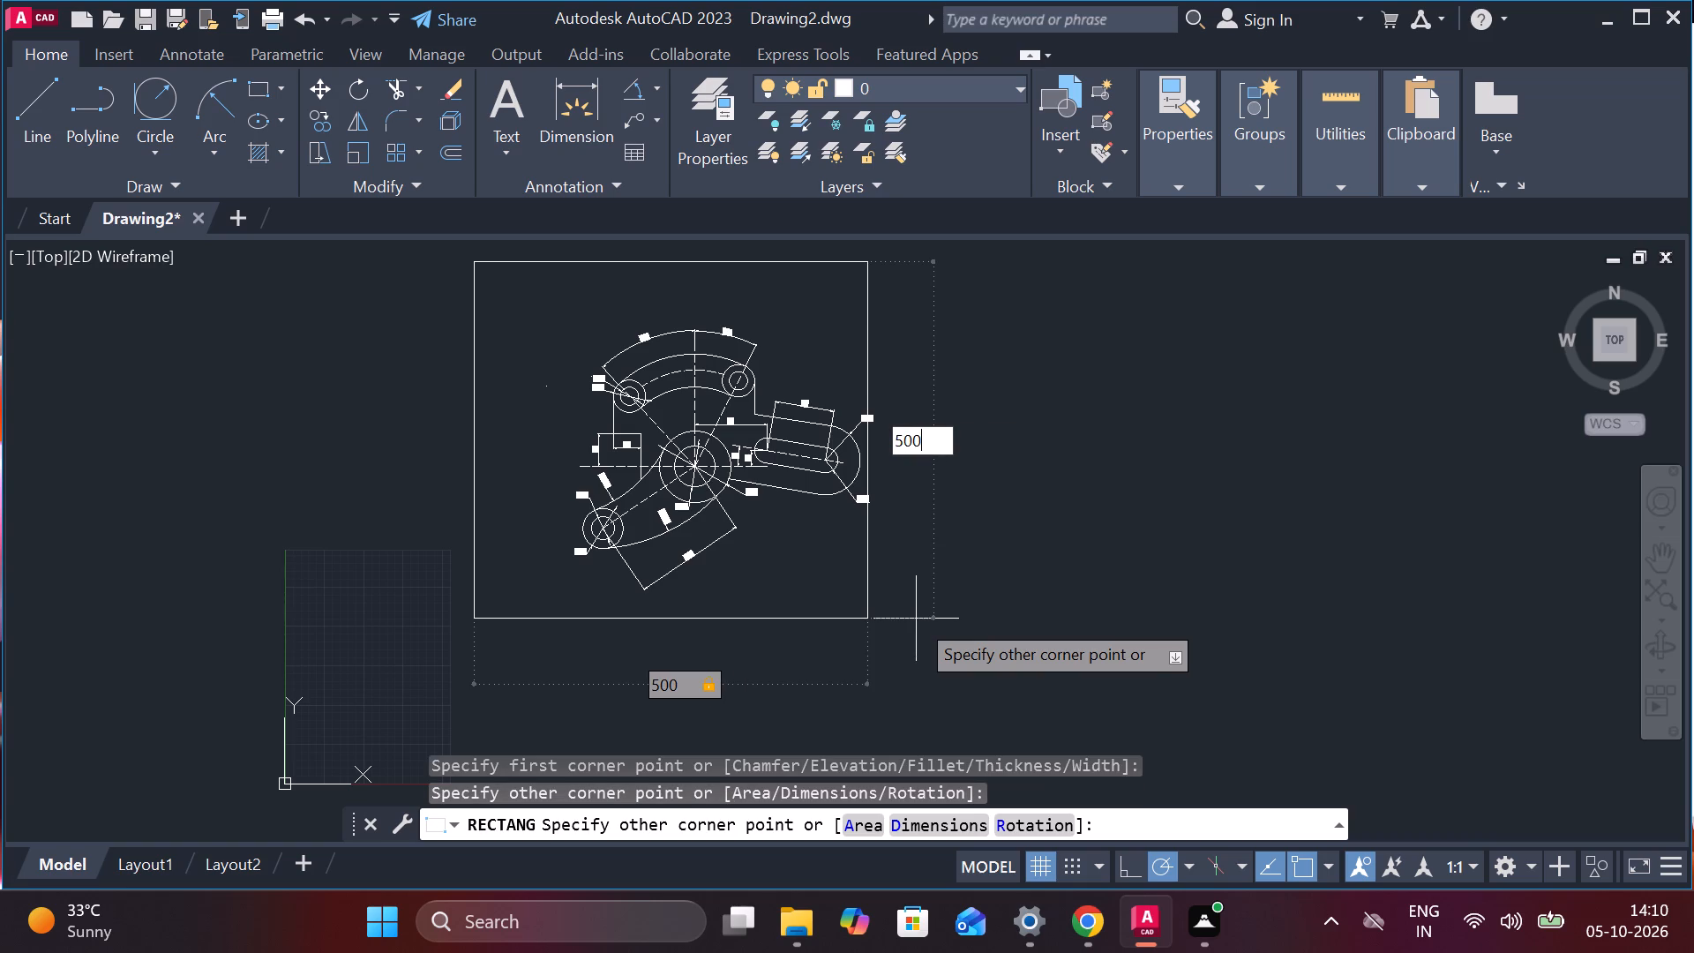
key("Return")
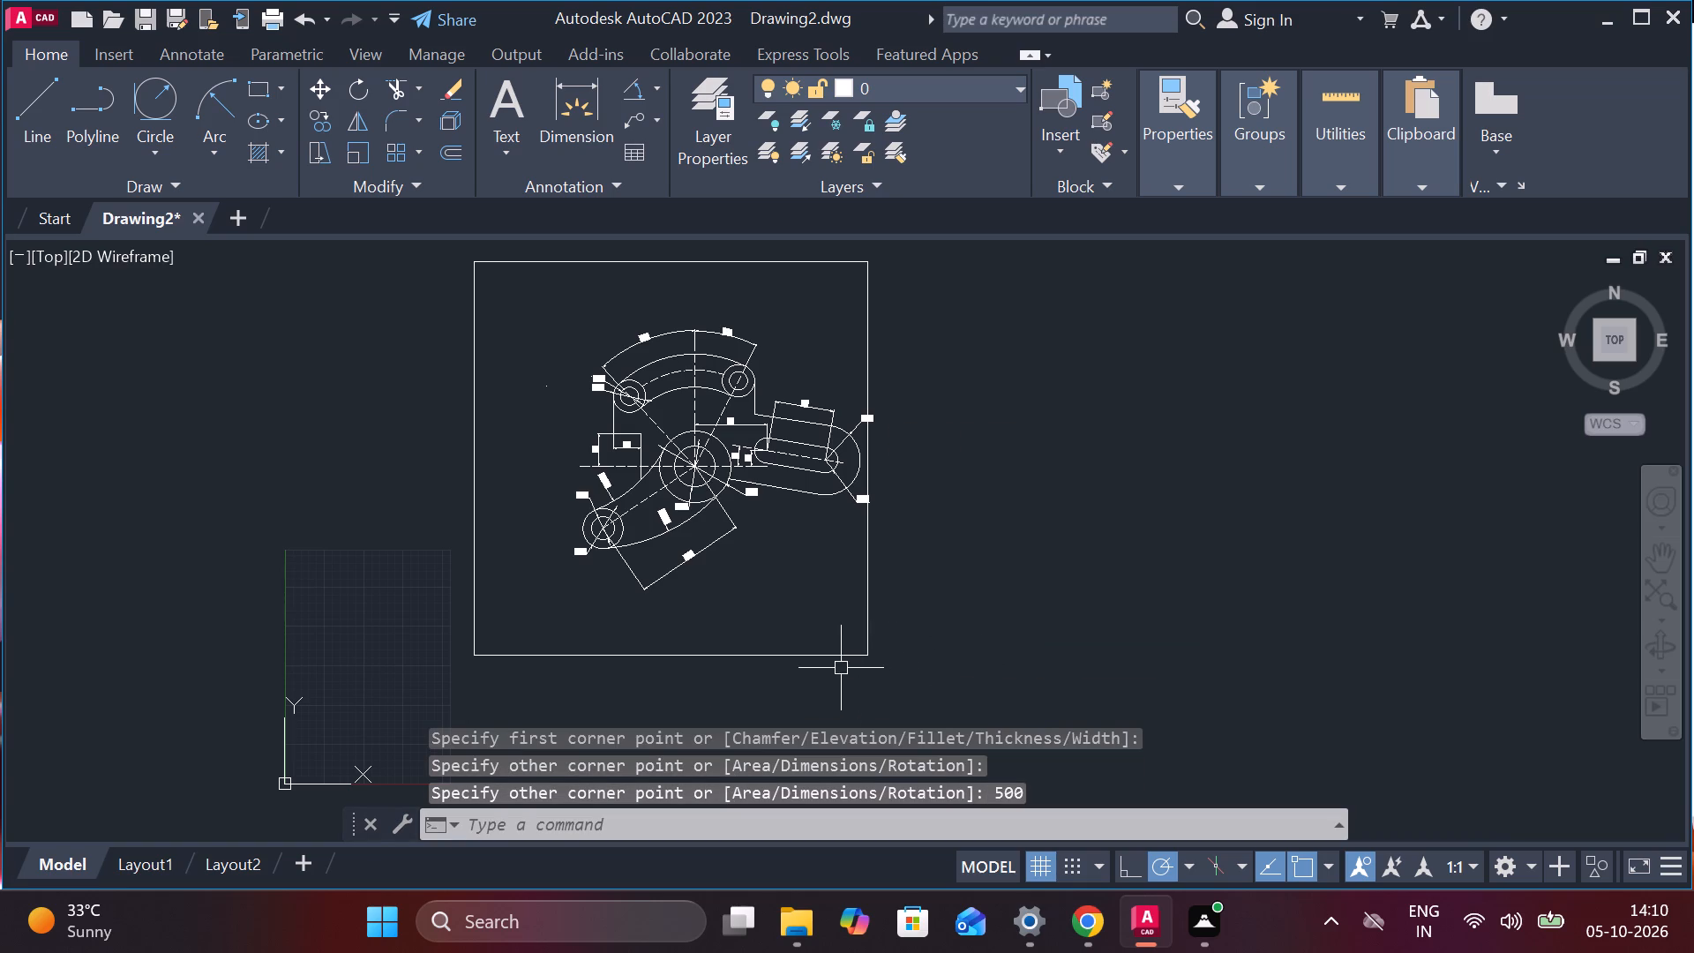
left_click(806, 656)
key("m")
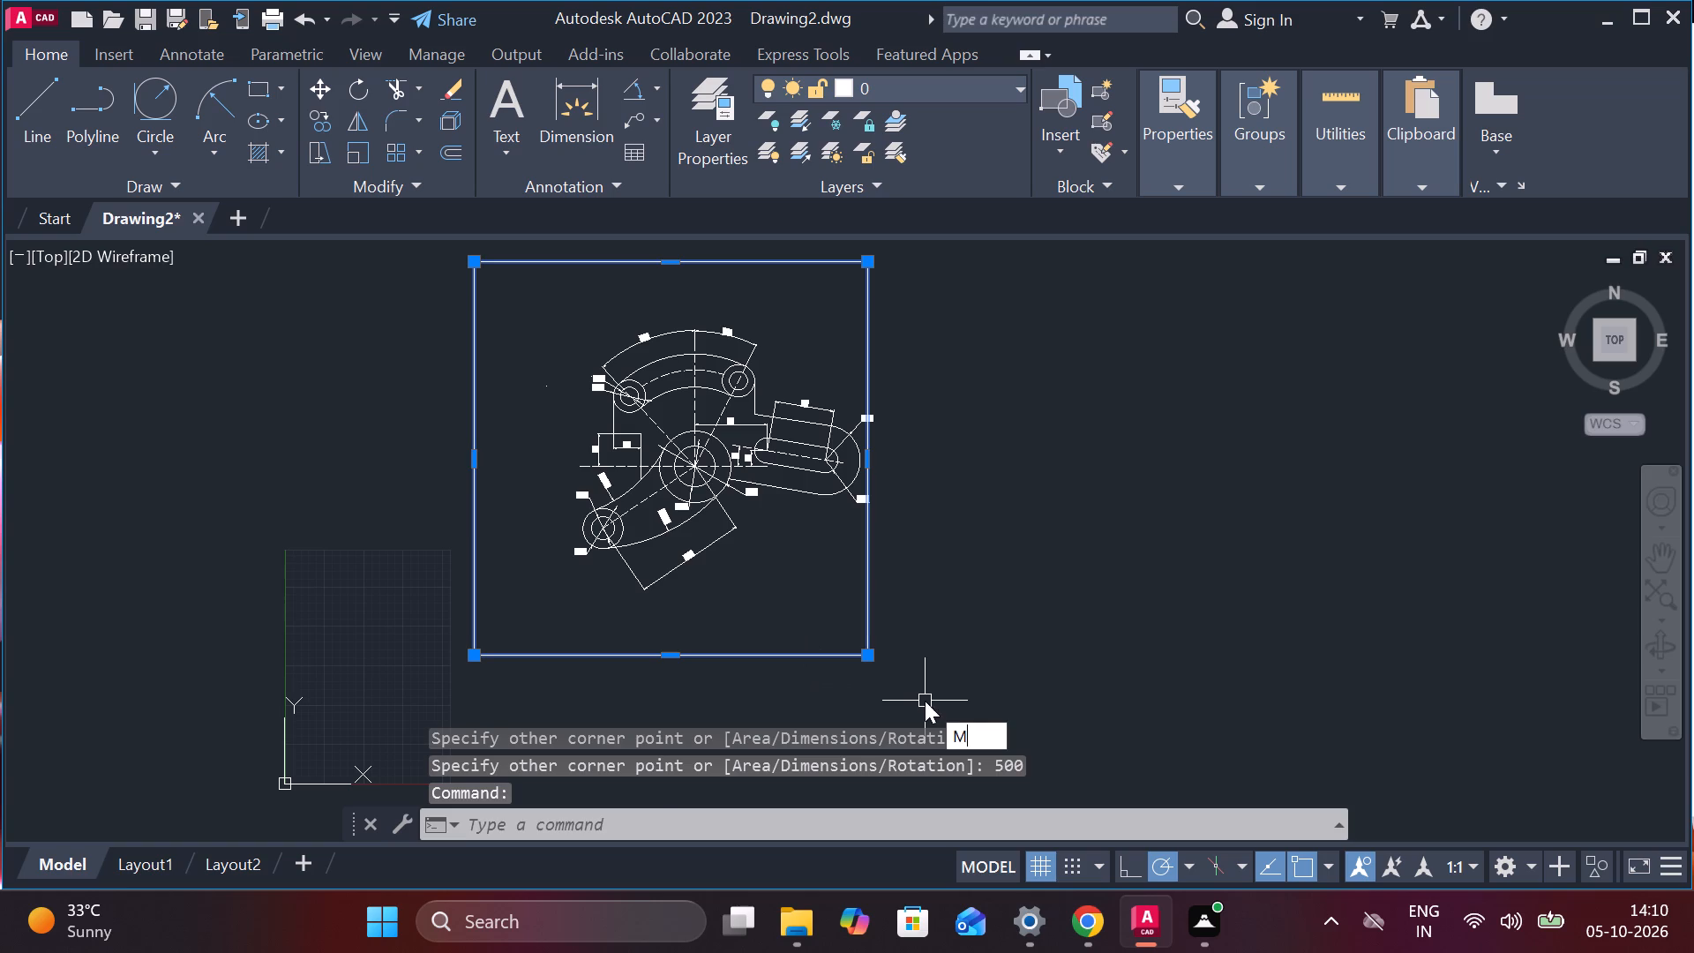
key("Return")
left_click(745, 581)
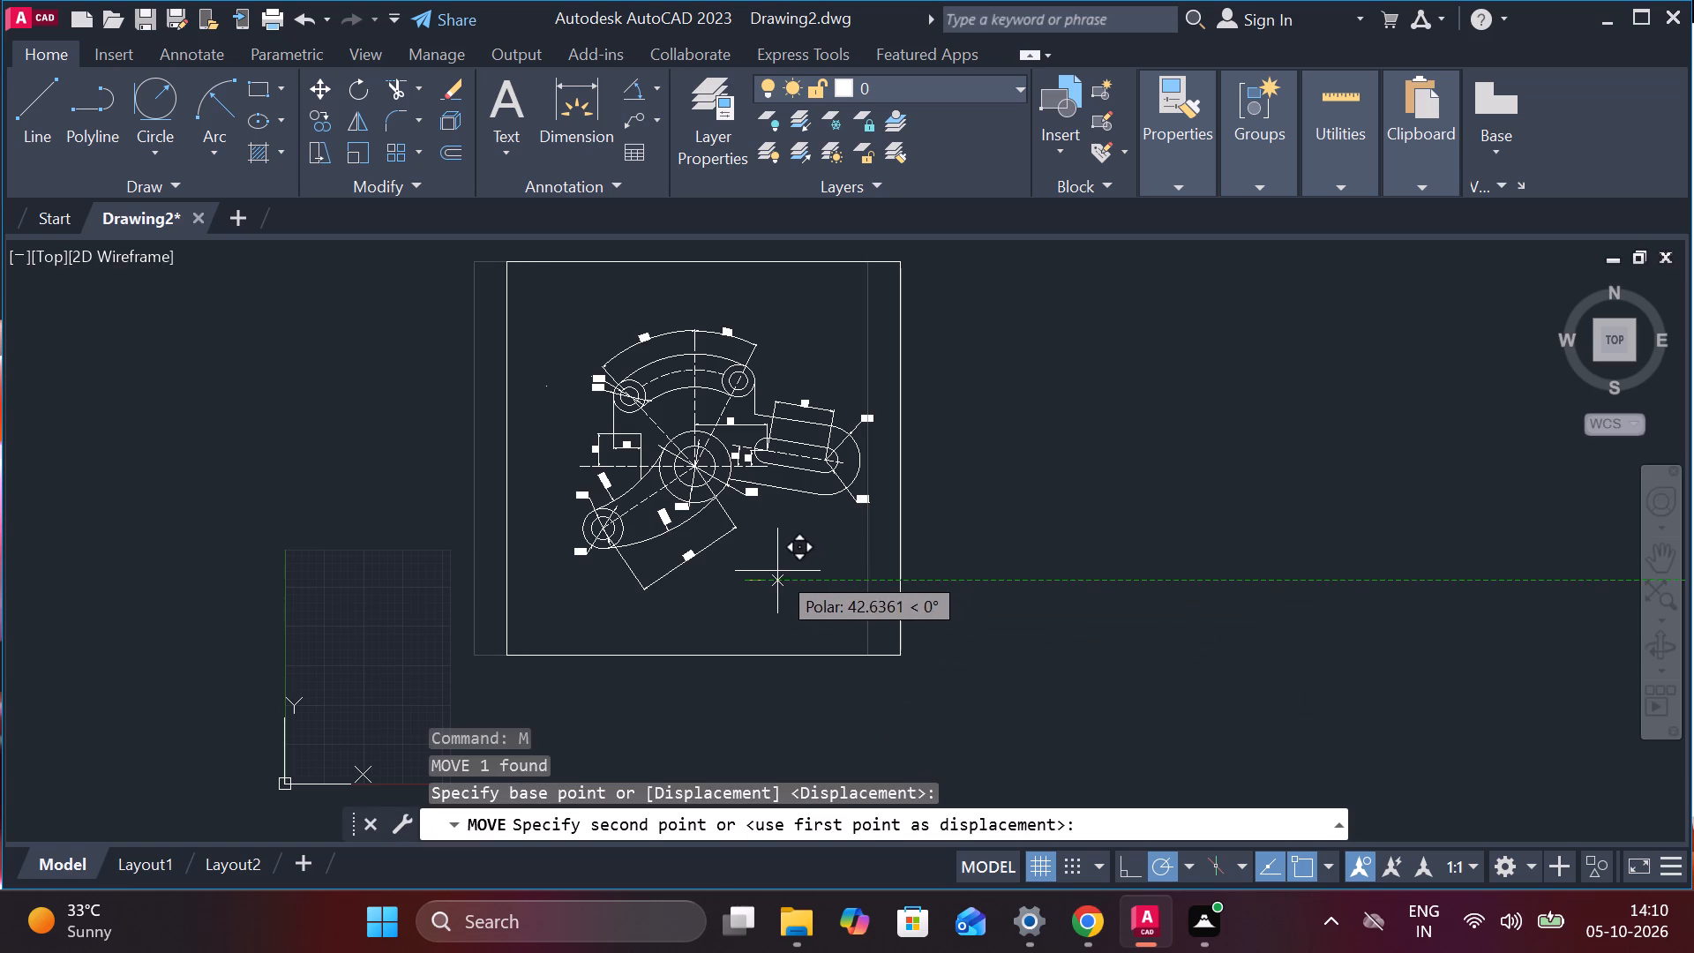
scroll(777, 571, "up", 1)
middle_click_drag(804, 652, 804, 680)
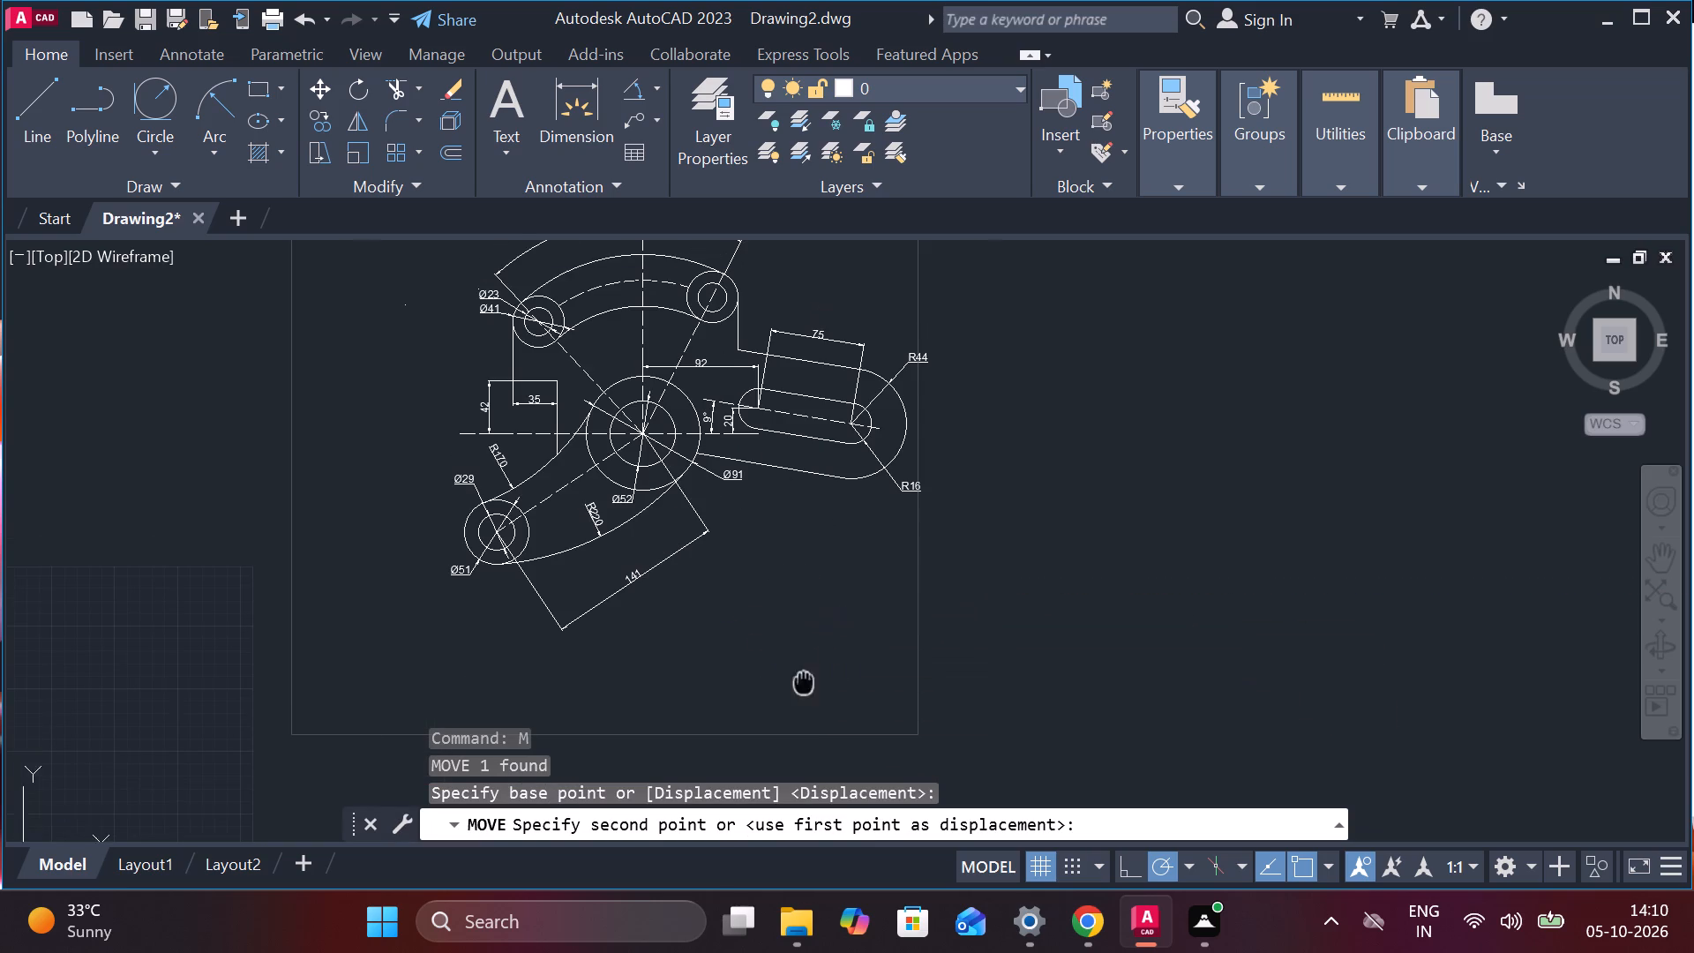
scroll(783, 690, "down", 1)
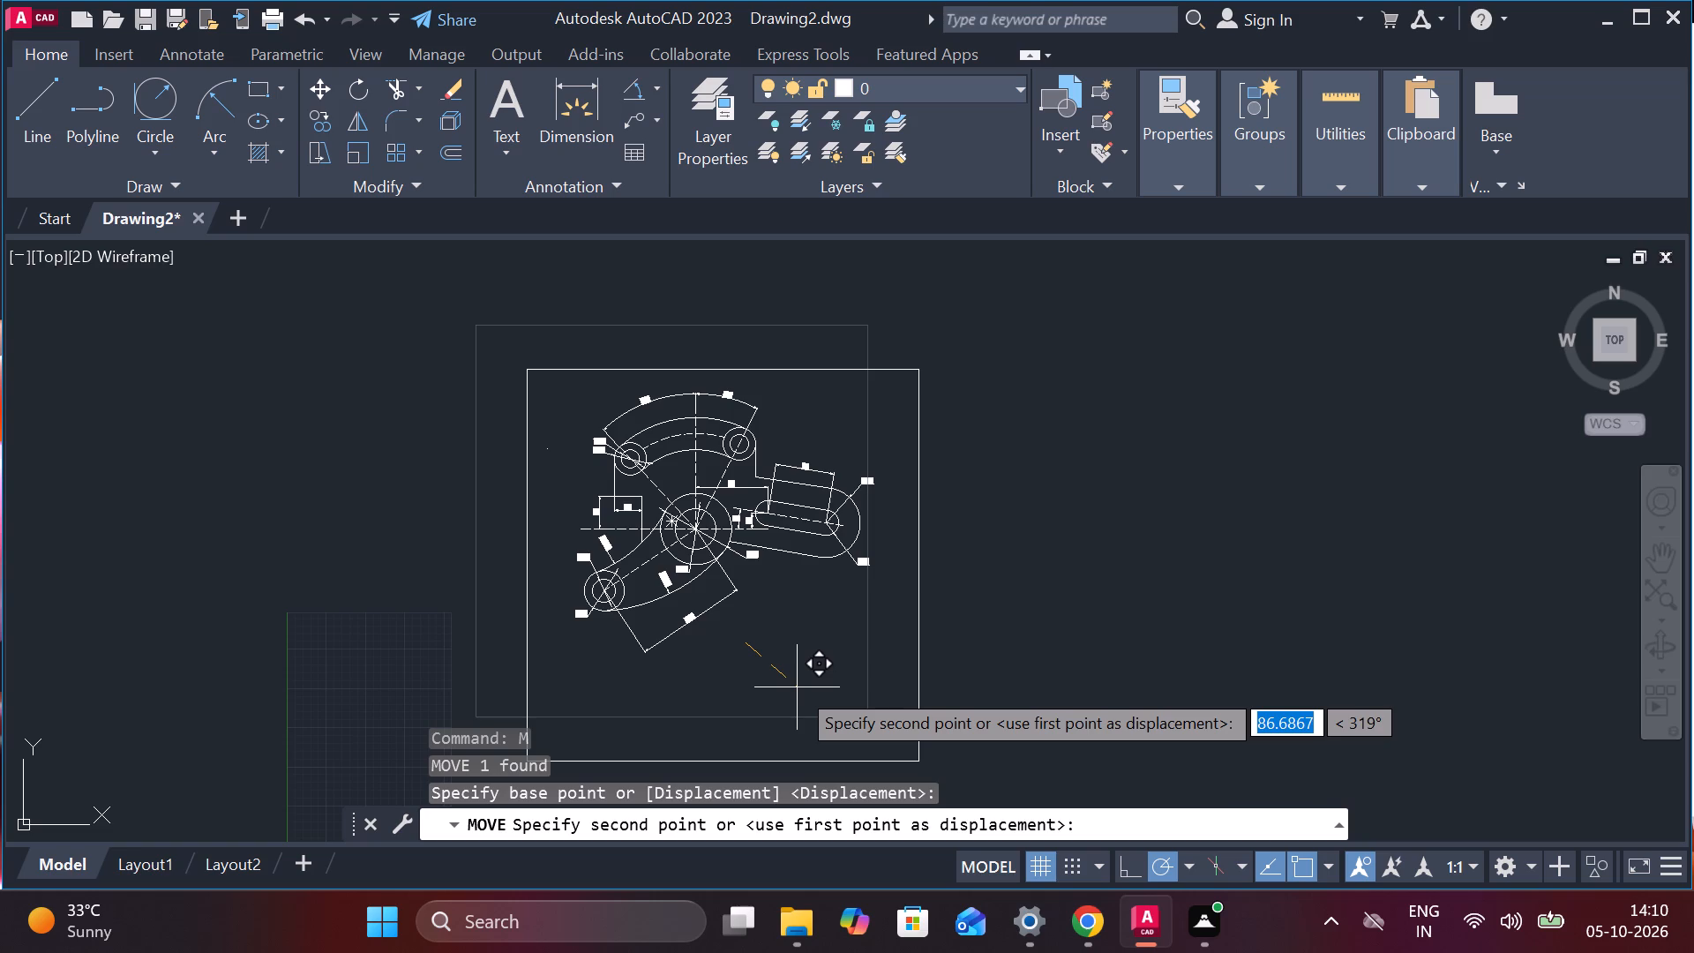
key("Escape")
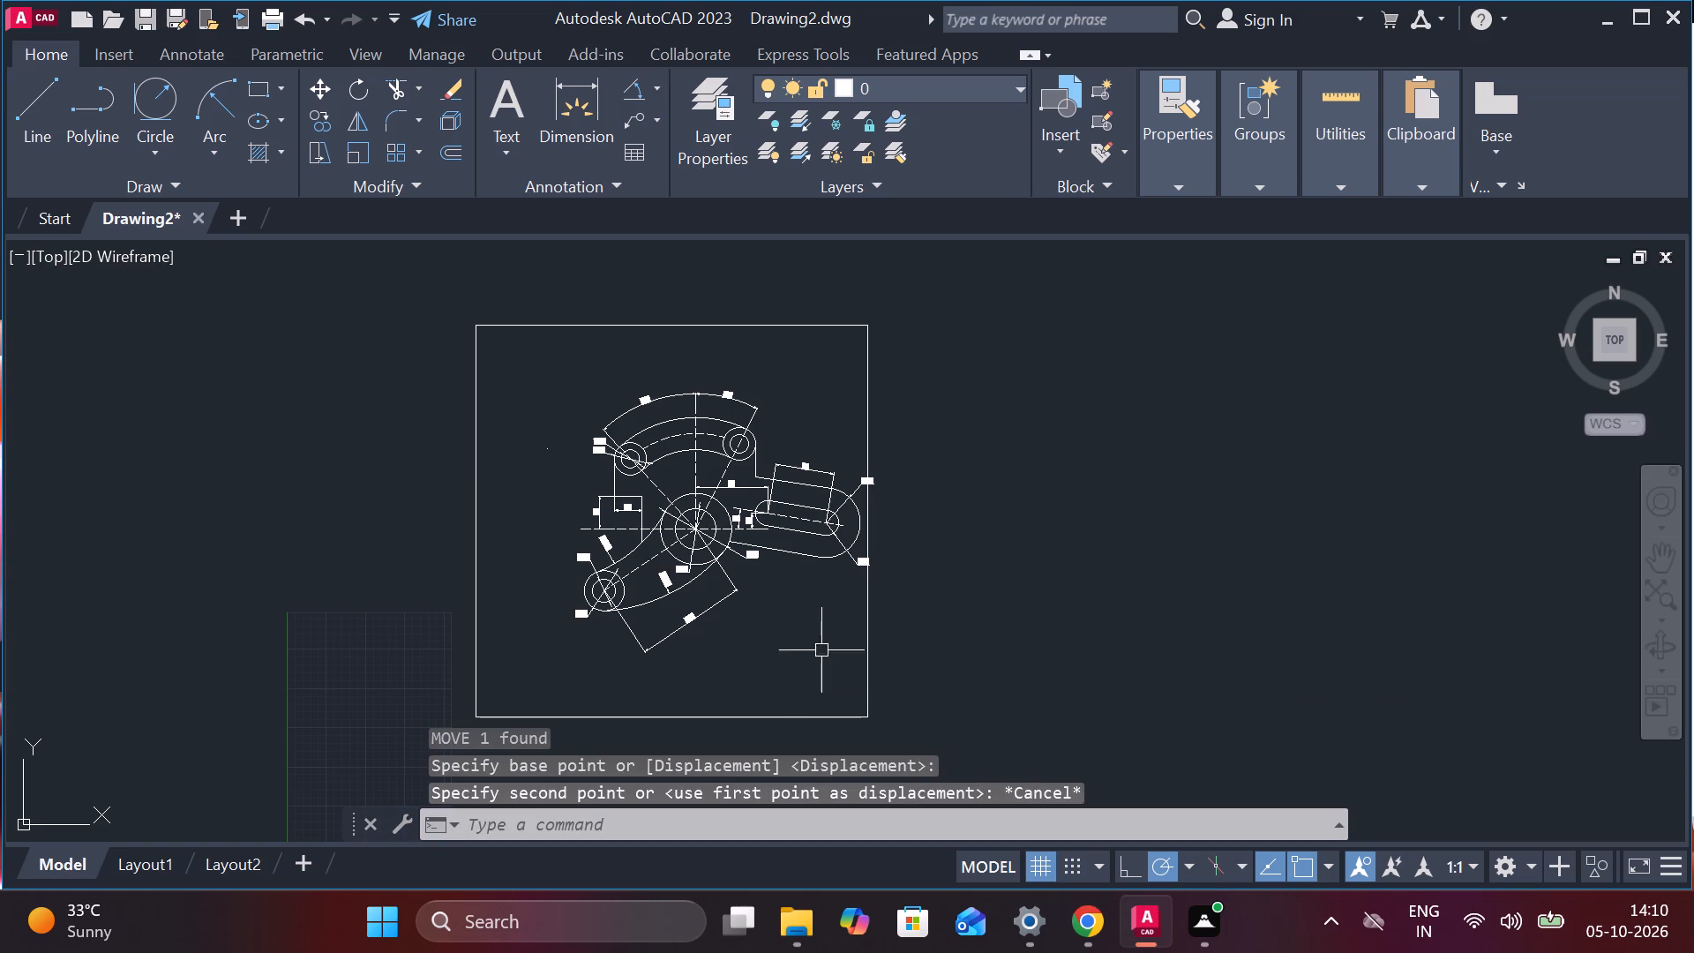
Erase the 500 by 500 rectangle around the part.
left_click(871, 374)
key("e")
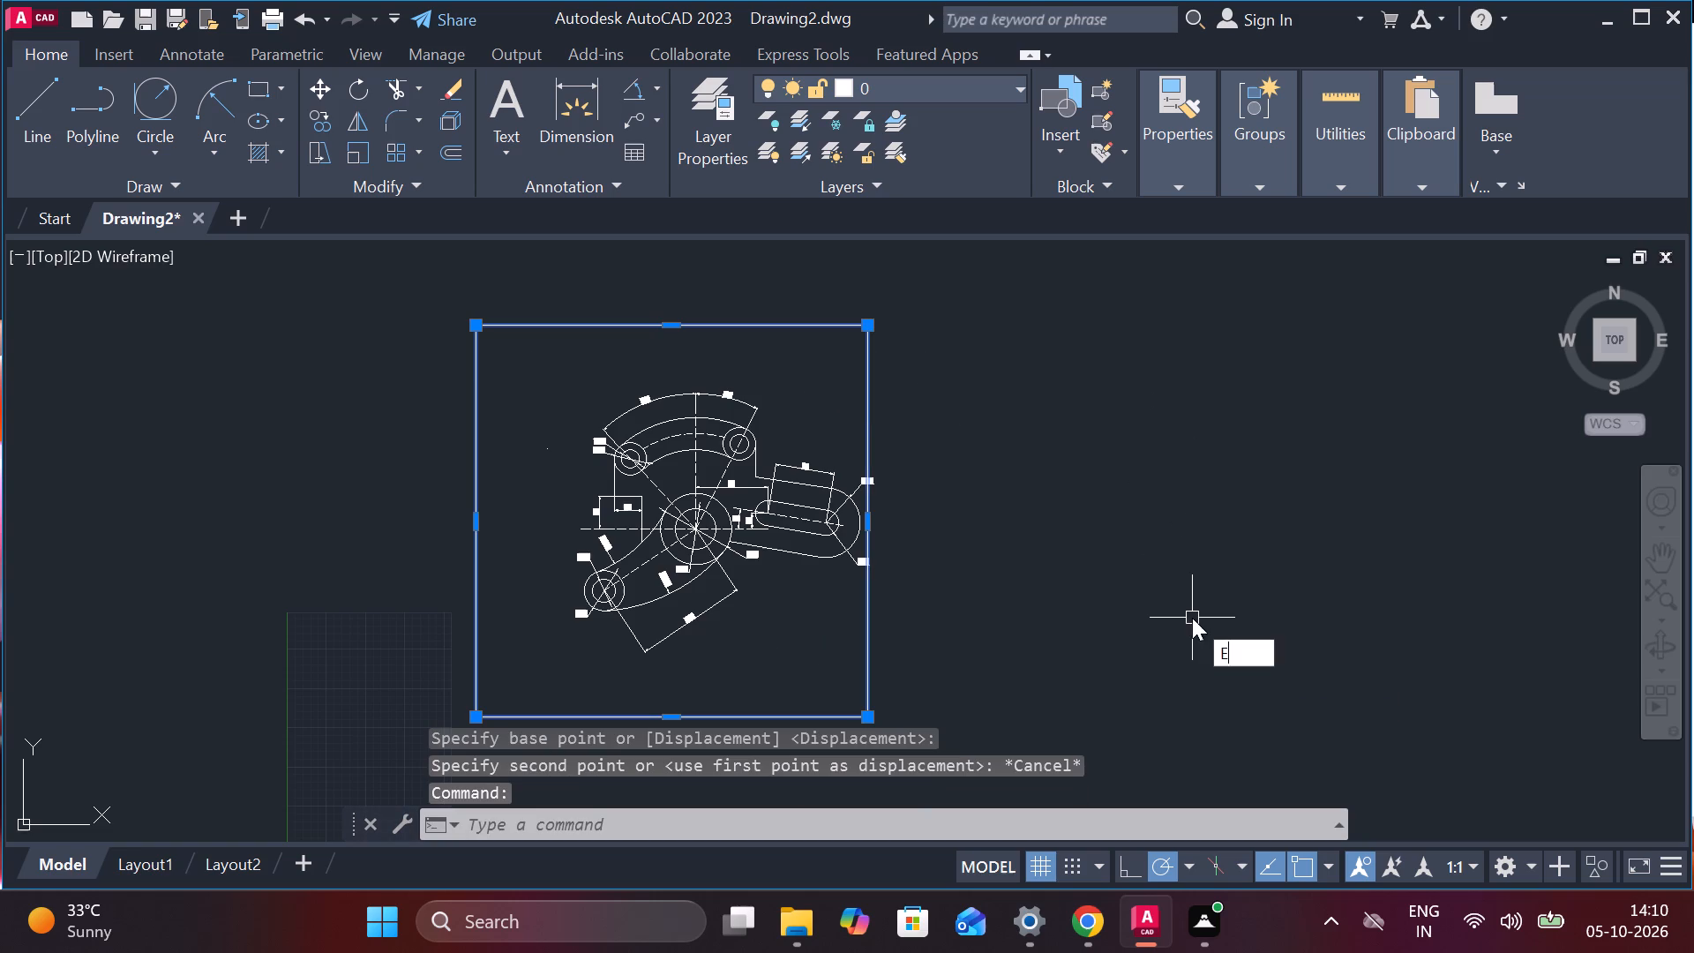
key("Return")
Set the ISO-25 dimension style's text height to 8 and make that style current.
scroll(897, 583, "up", 2)
middle_click_drag(987, 601, 1390, 664)
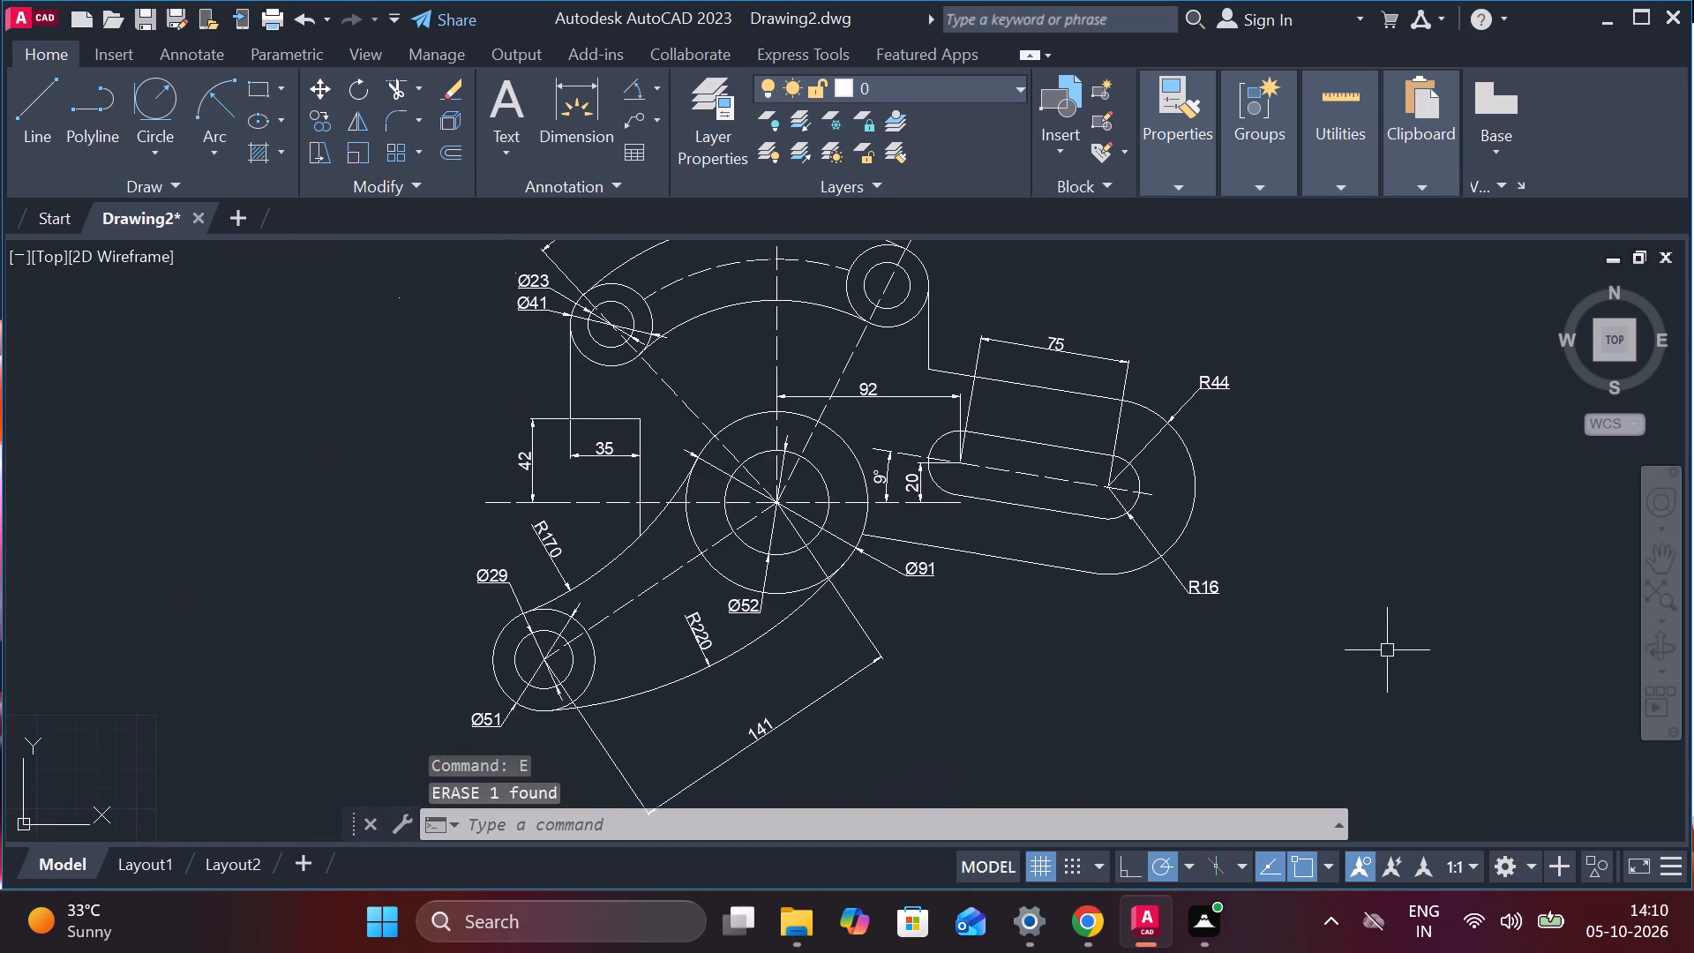
scroll(1302, 578, "up", 2)
scroll(1304, 576, "down", 3)
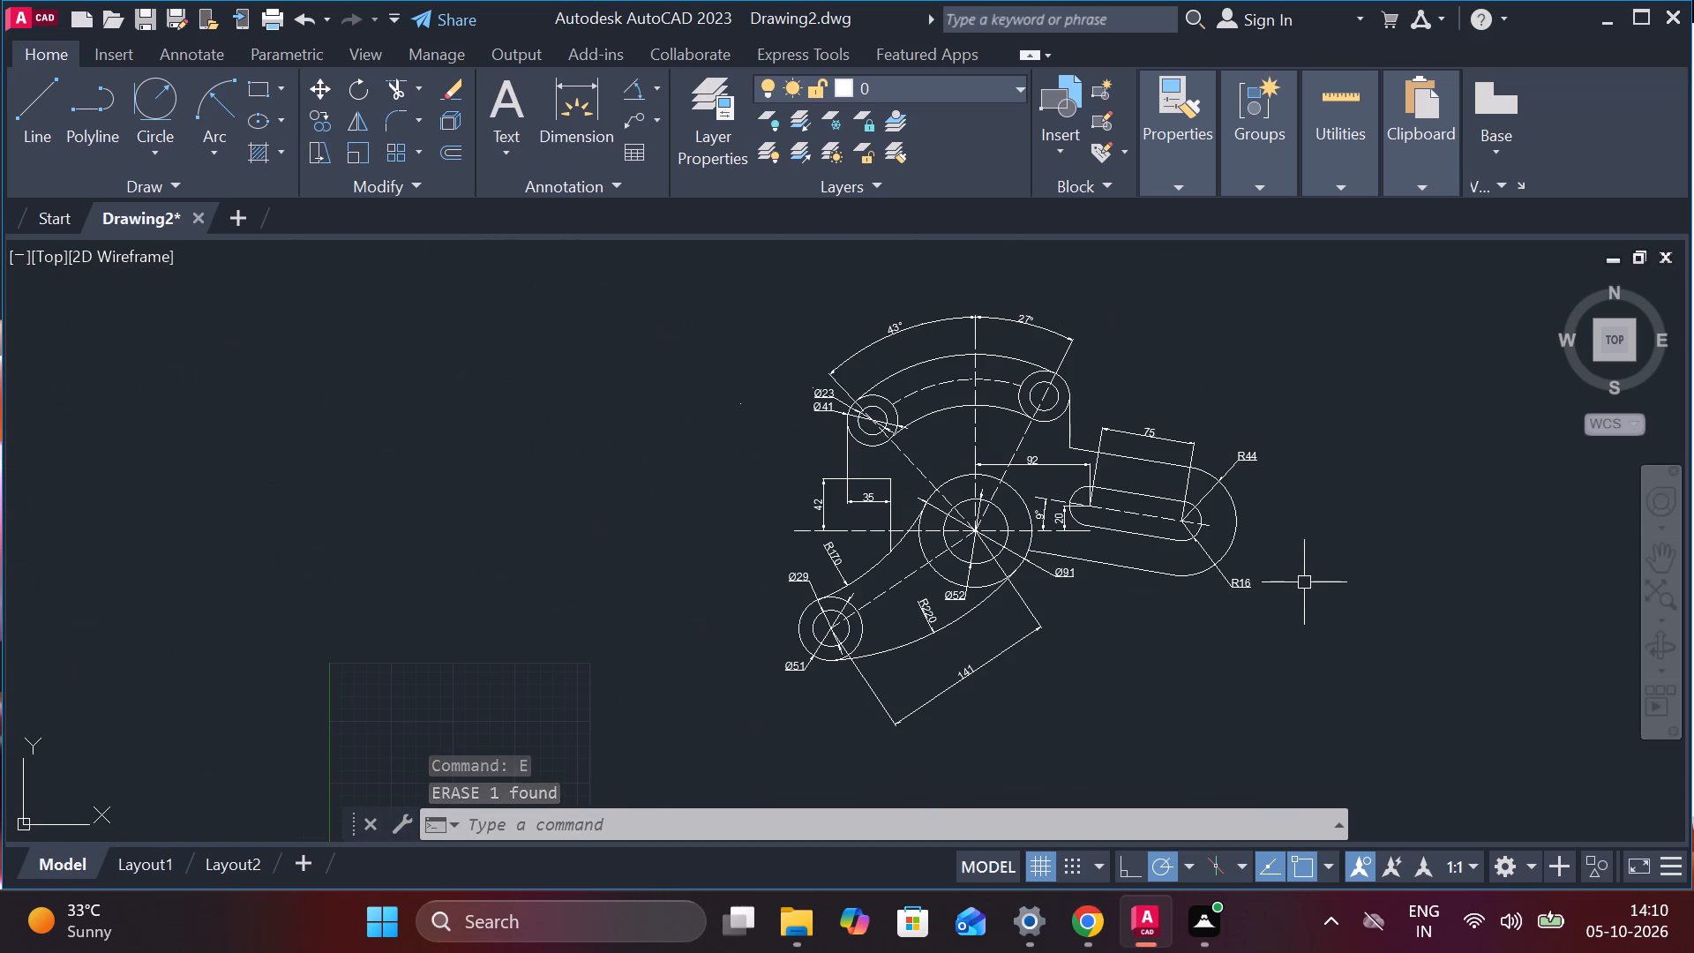
scroll(1311, 521, "up", 1)
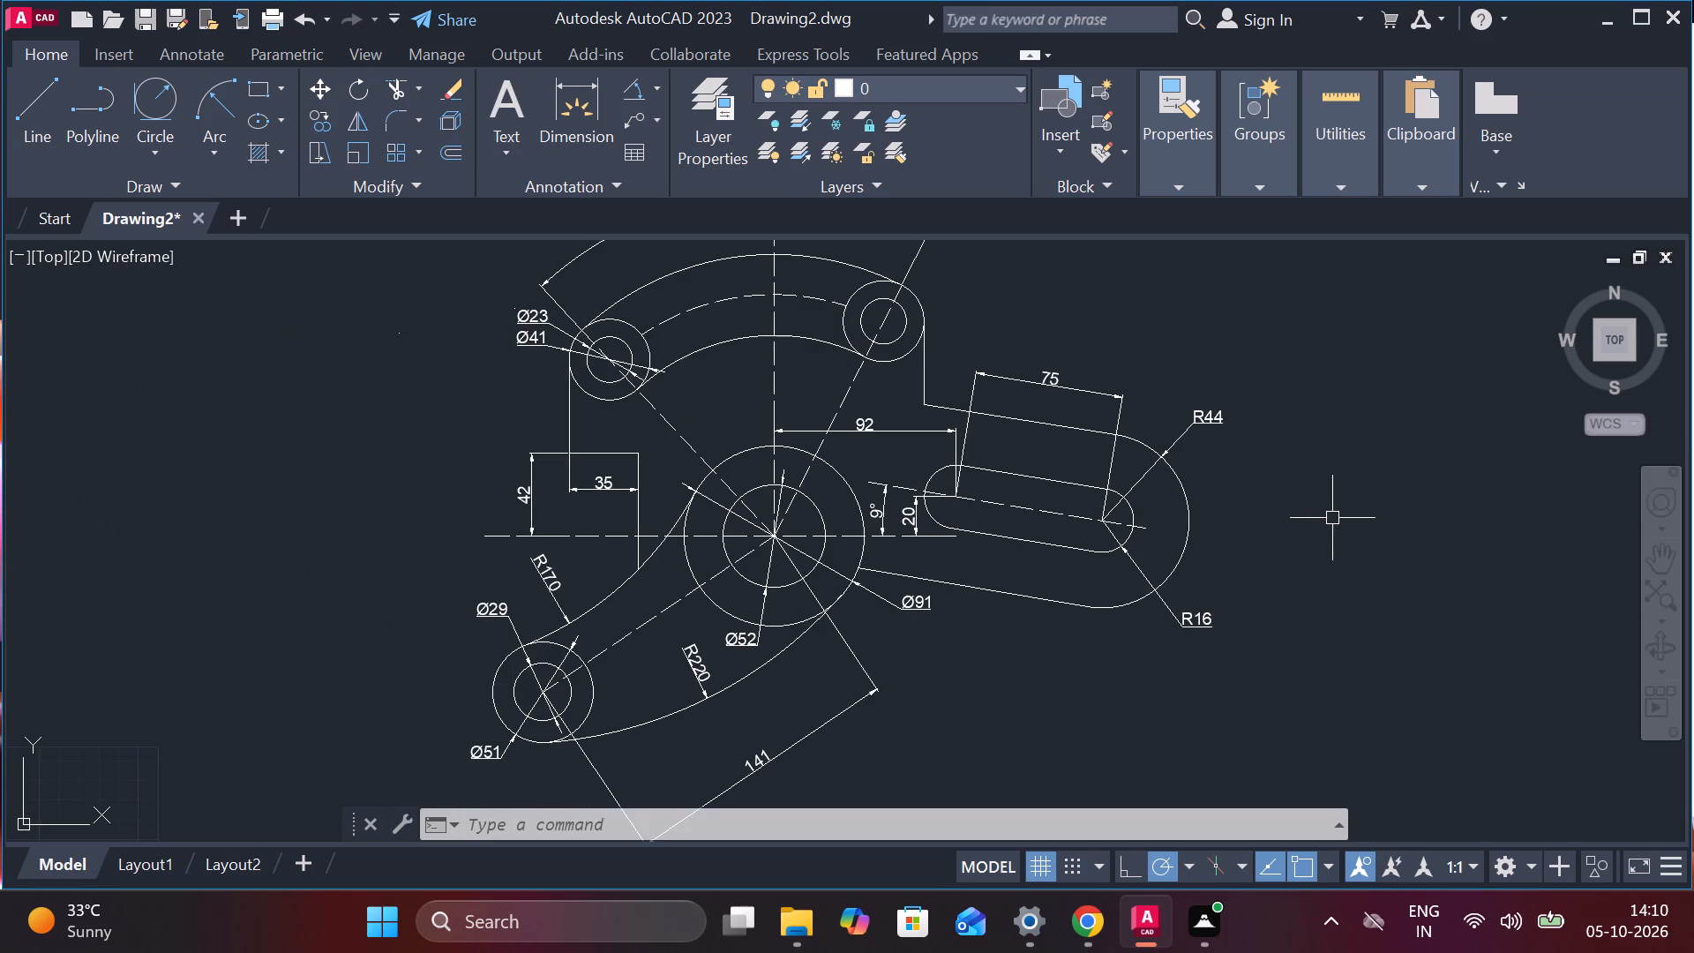
key("d")
key("Return")
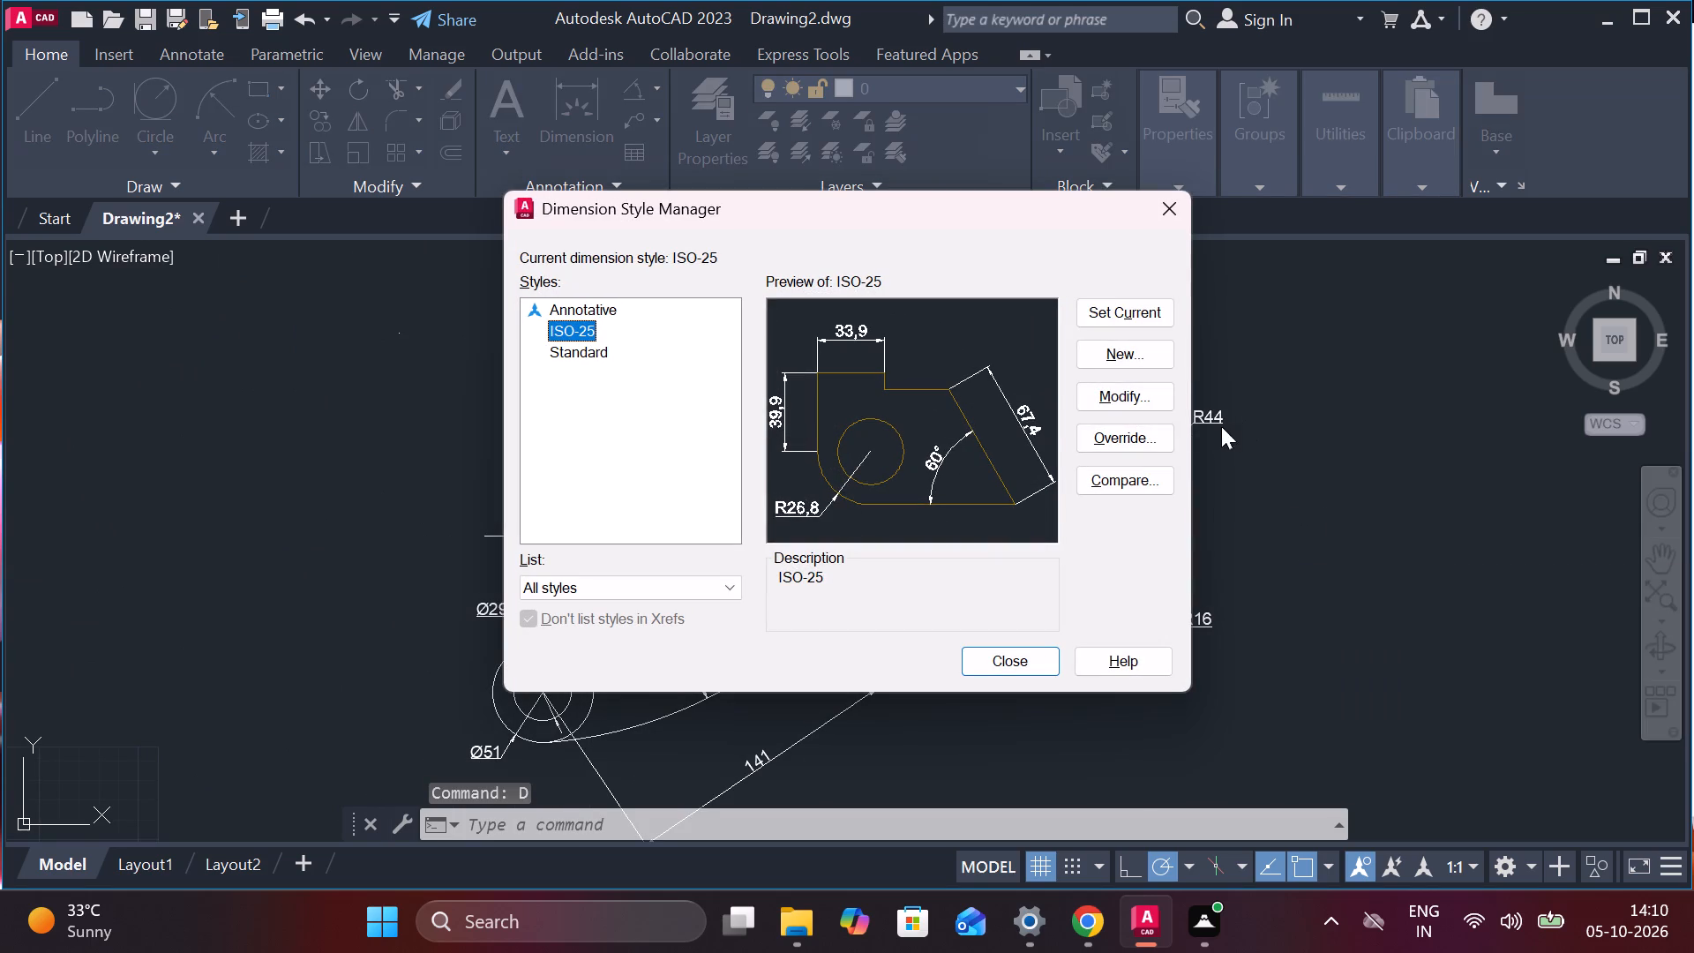
left_click(1140, 386)
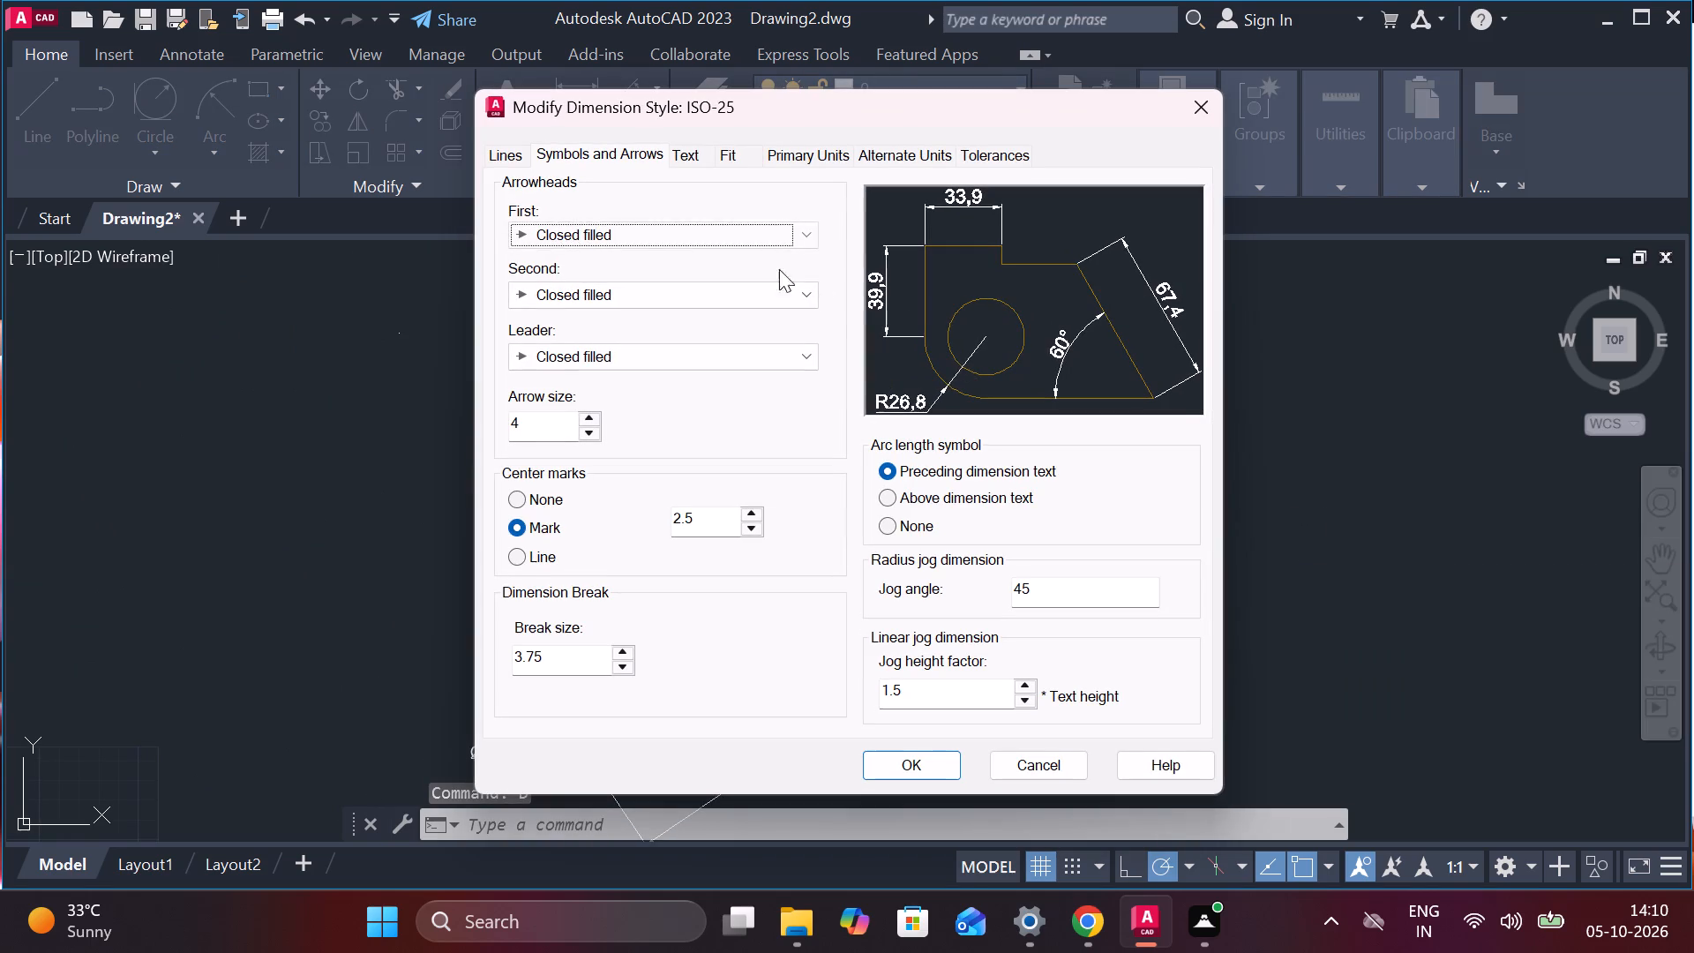
left_click(681, 155)
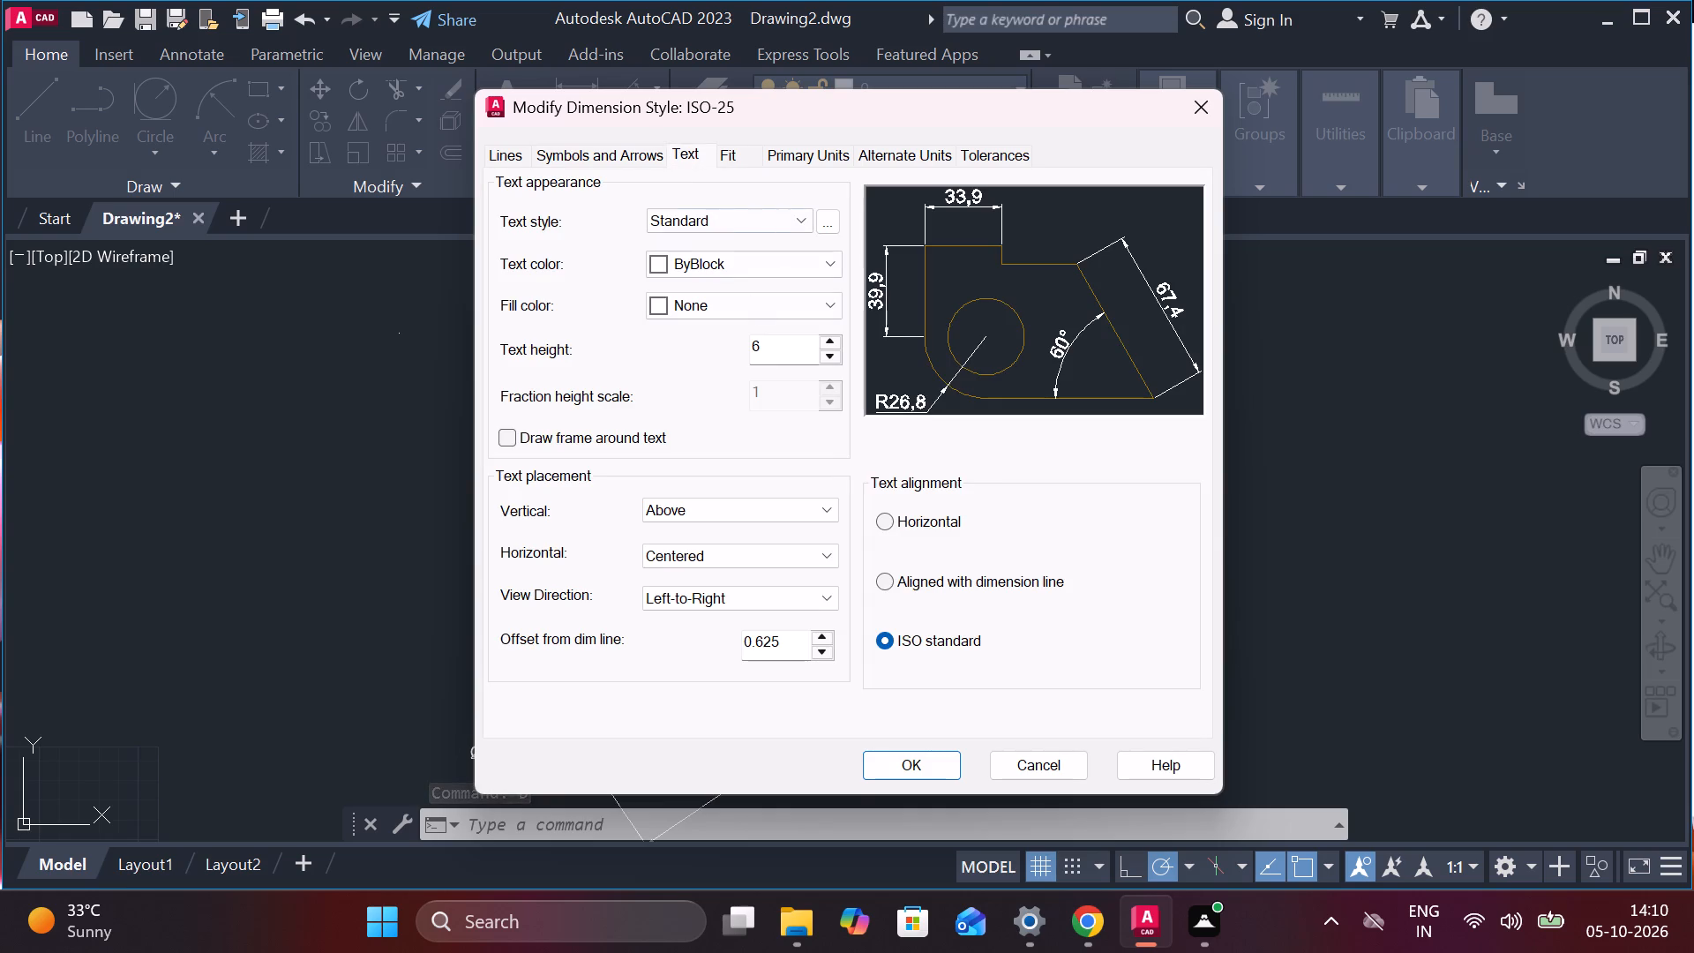
left_click_drag(779, 341, 738, 343)
key("3")
key("BackSpace")
key("8")
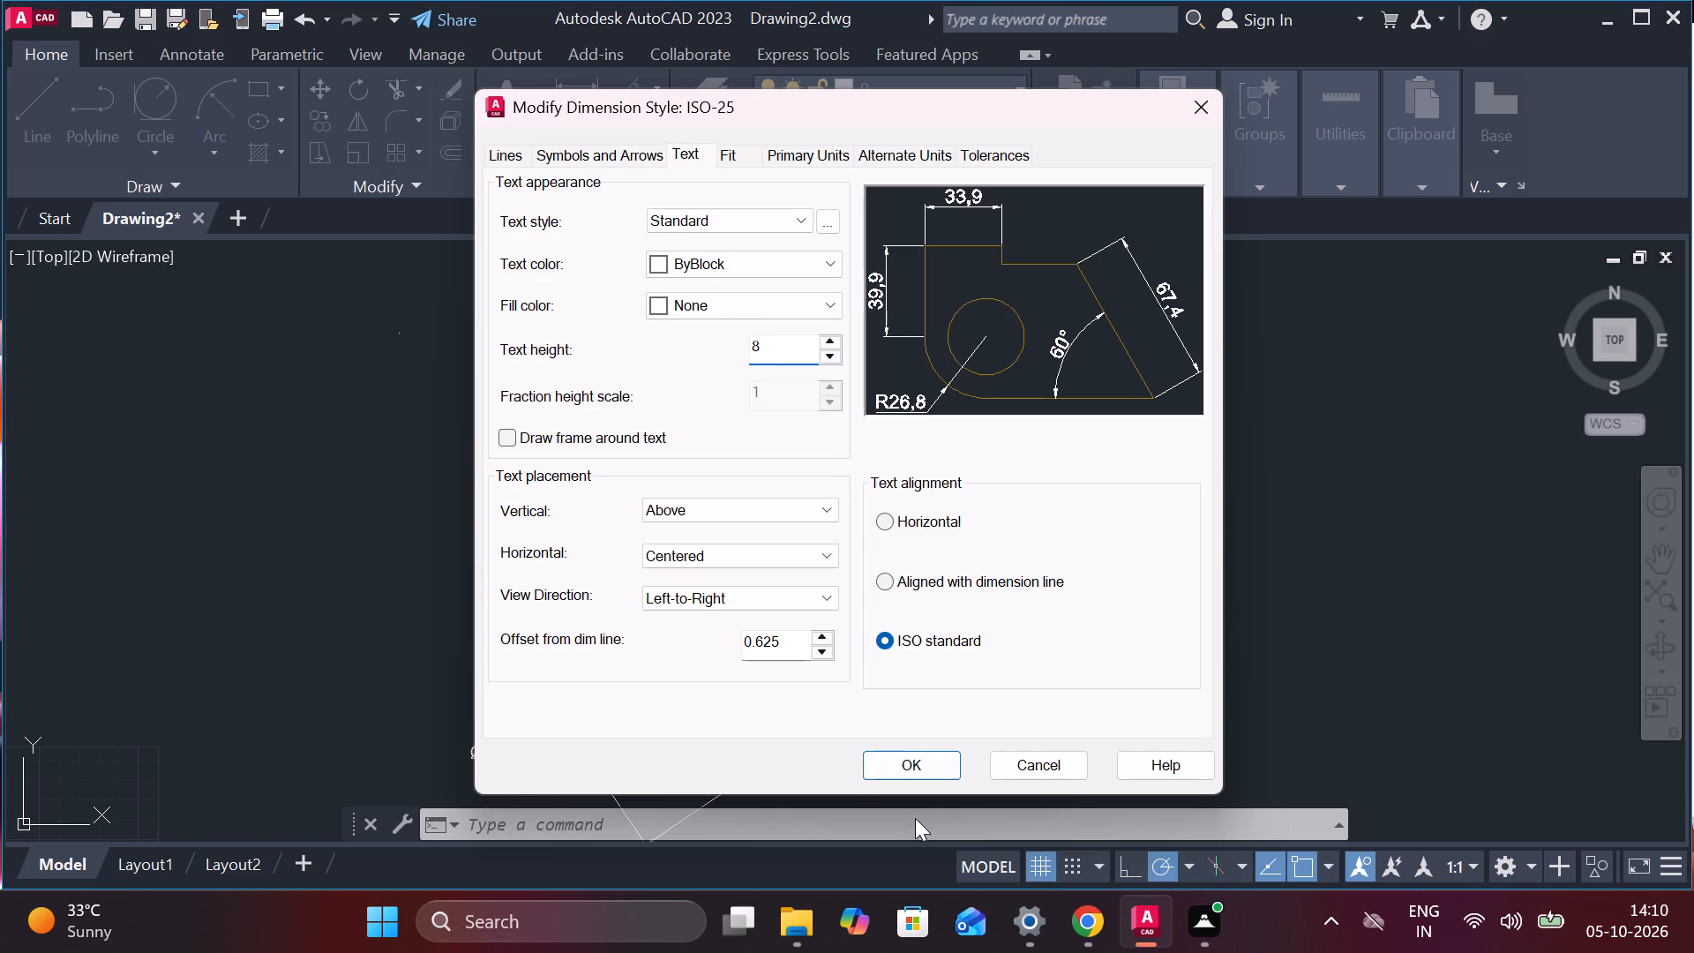
left_click(923, 765)
left_click(1110, 296)
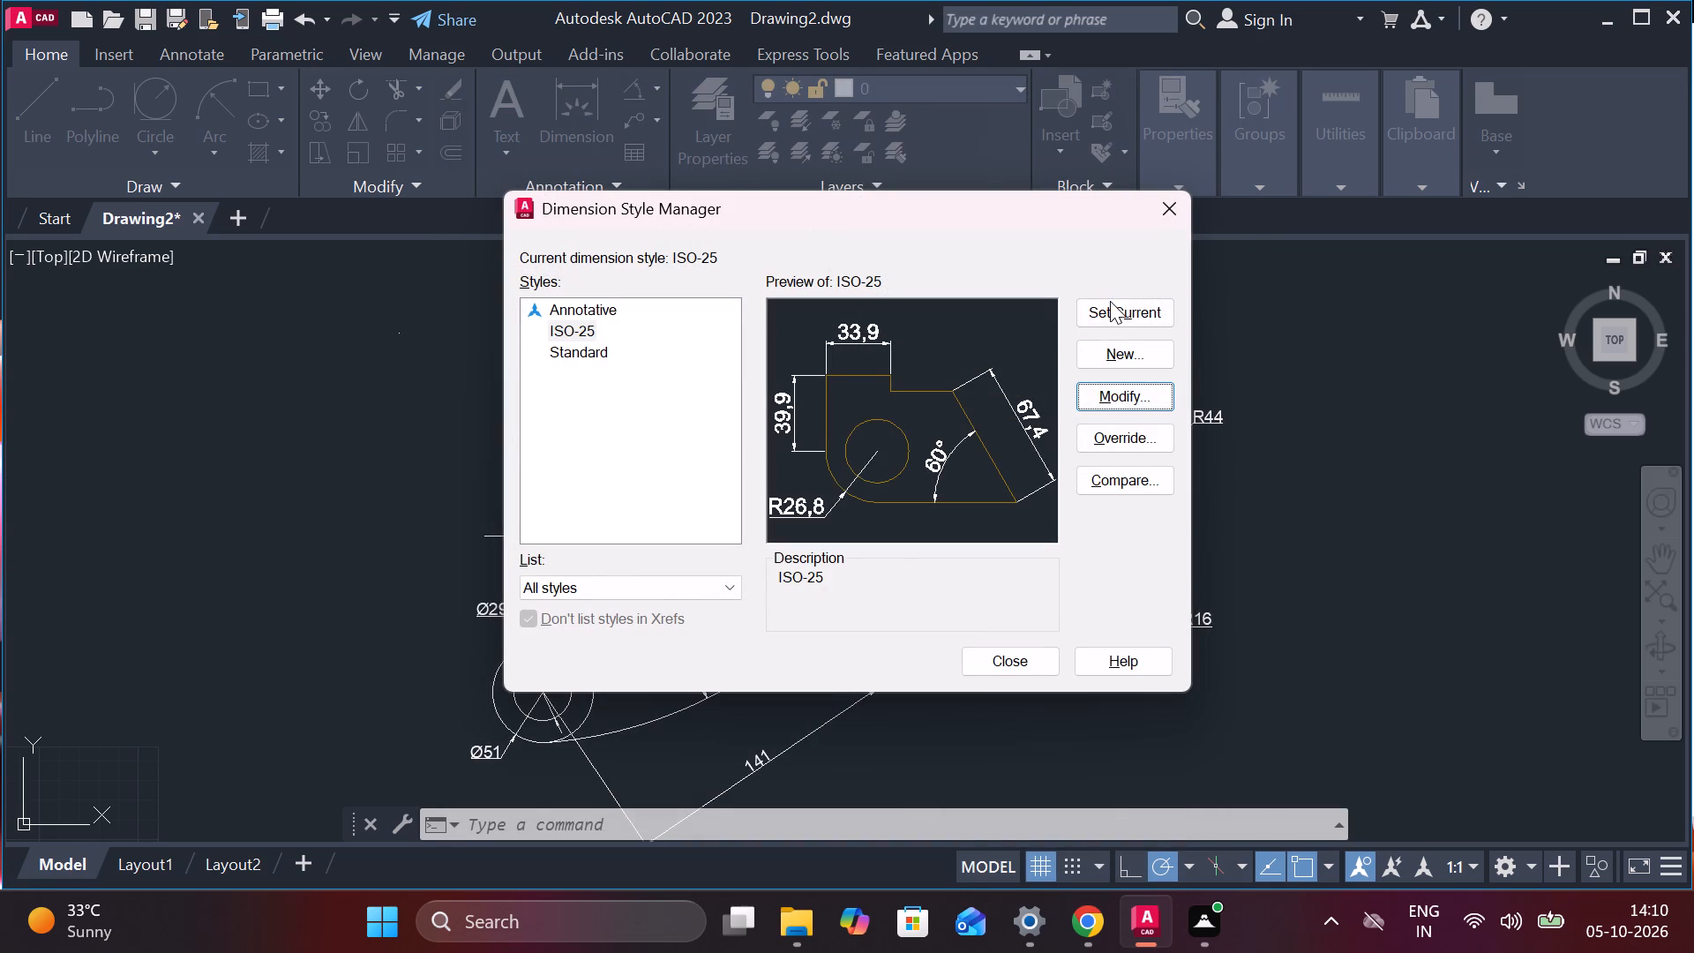
left_click(1110, 313)
left_click(1016, 660)
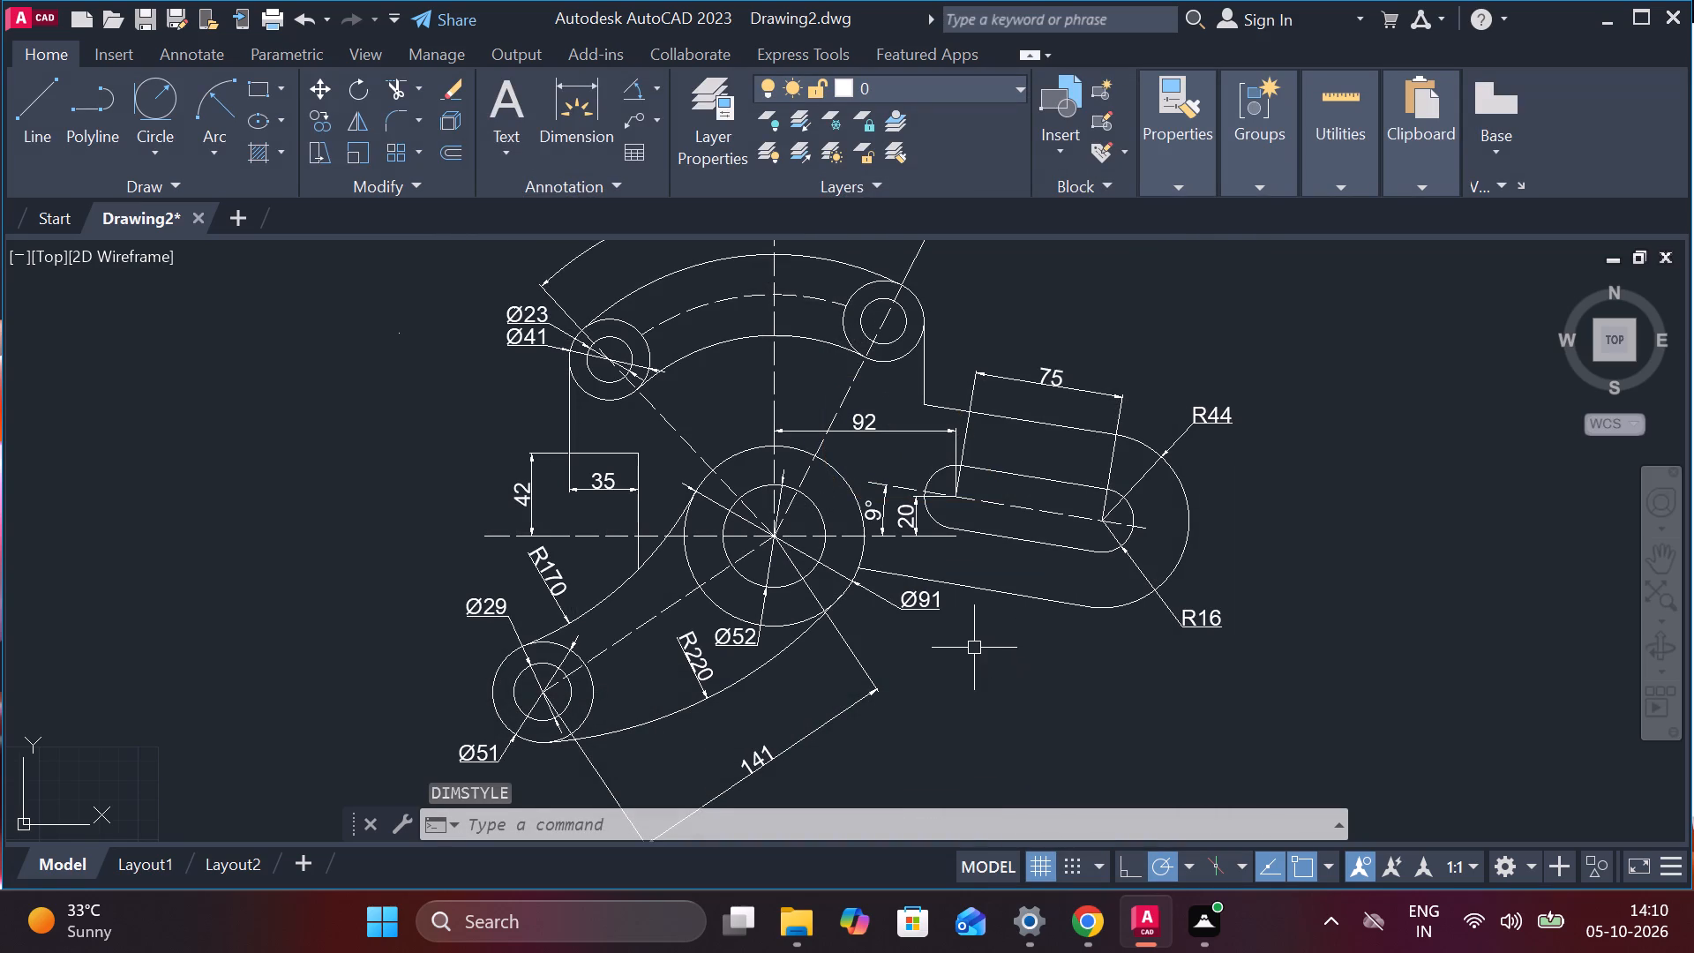
Reposition the Ø41 dimension text lower, beside the upper-left circles and clear of the Ø23 label.
scroll(974, 648, "down", 1)
scroll(986, 667, "up", 1)
middle_click_drag(1040, 643, 1136, 592)
middle_click_drag(1127, 590, 1089, 588)
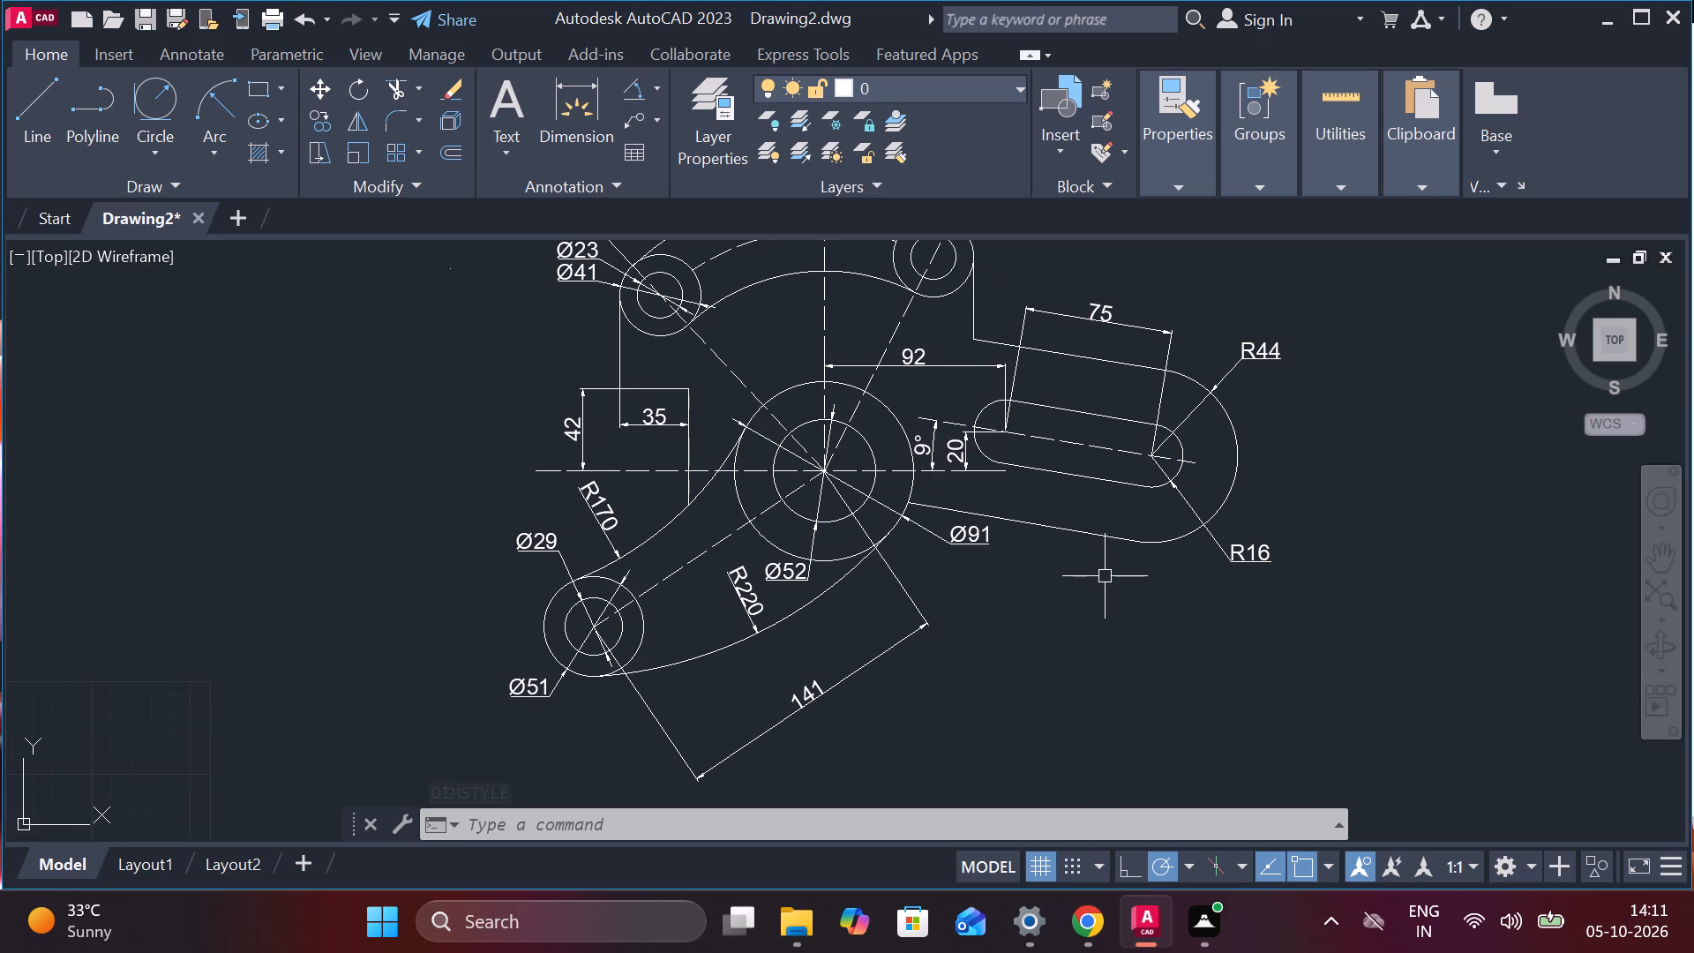
middle_click_drag(566, 328, 595, 382)
scroll(575, 331, "up", 1)
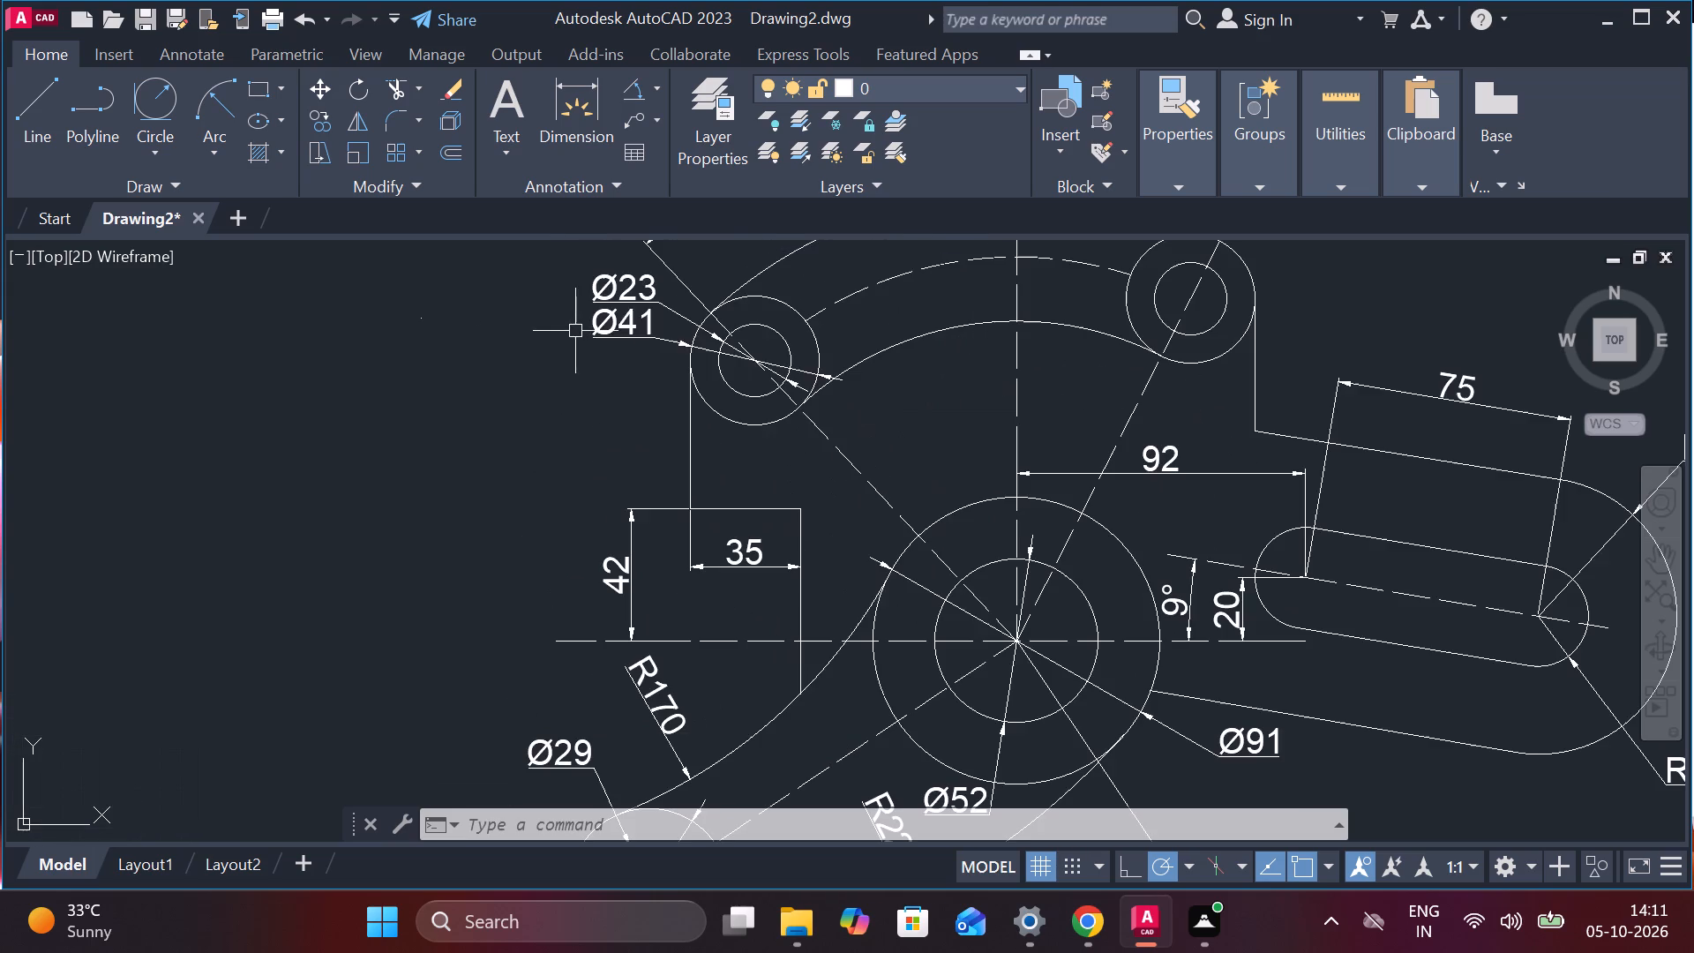
left_click(633, 328)
left_click(653, 335)
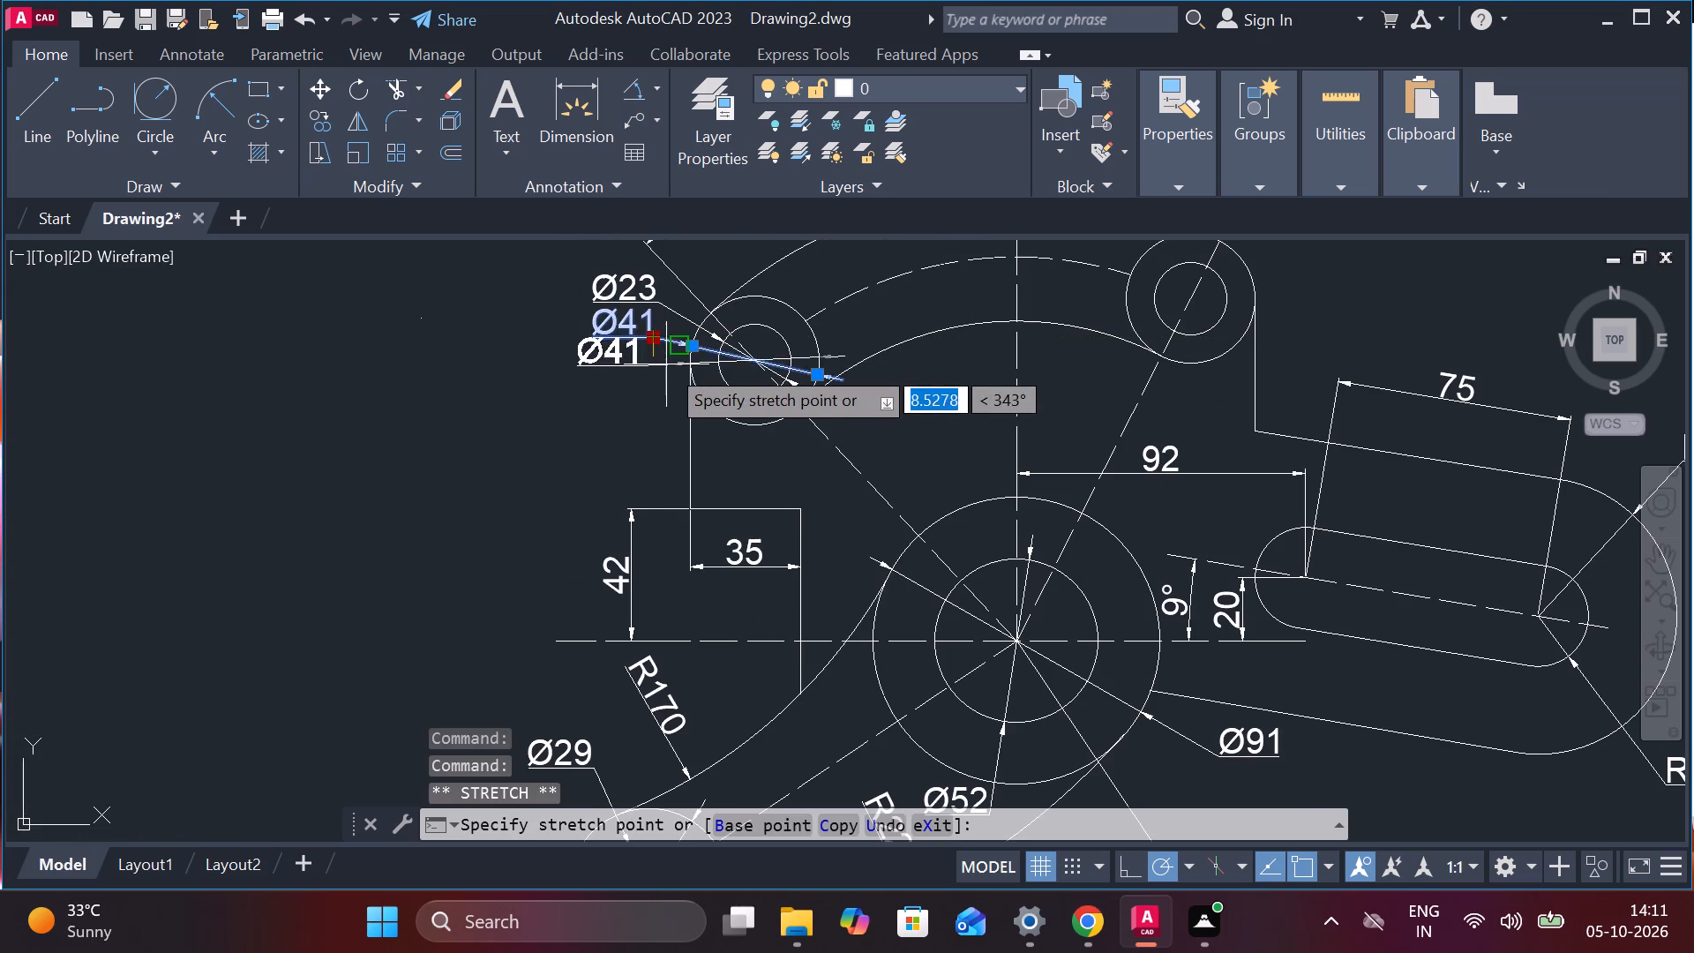
left_click(610, 385)
key("Escape")
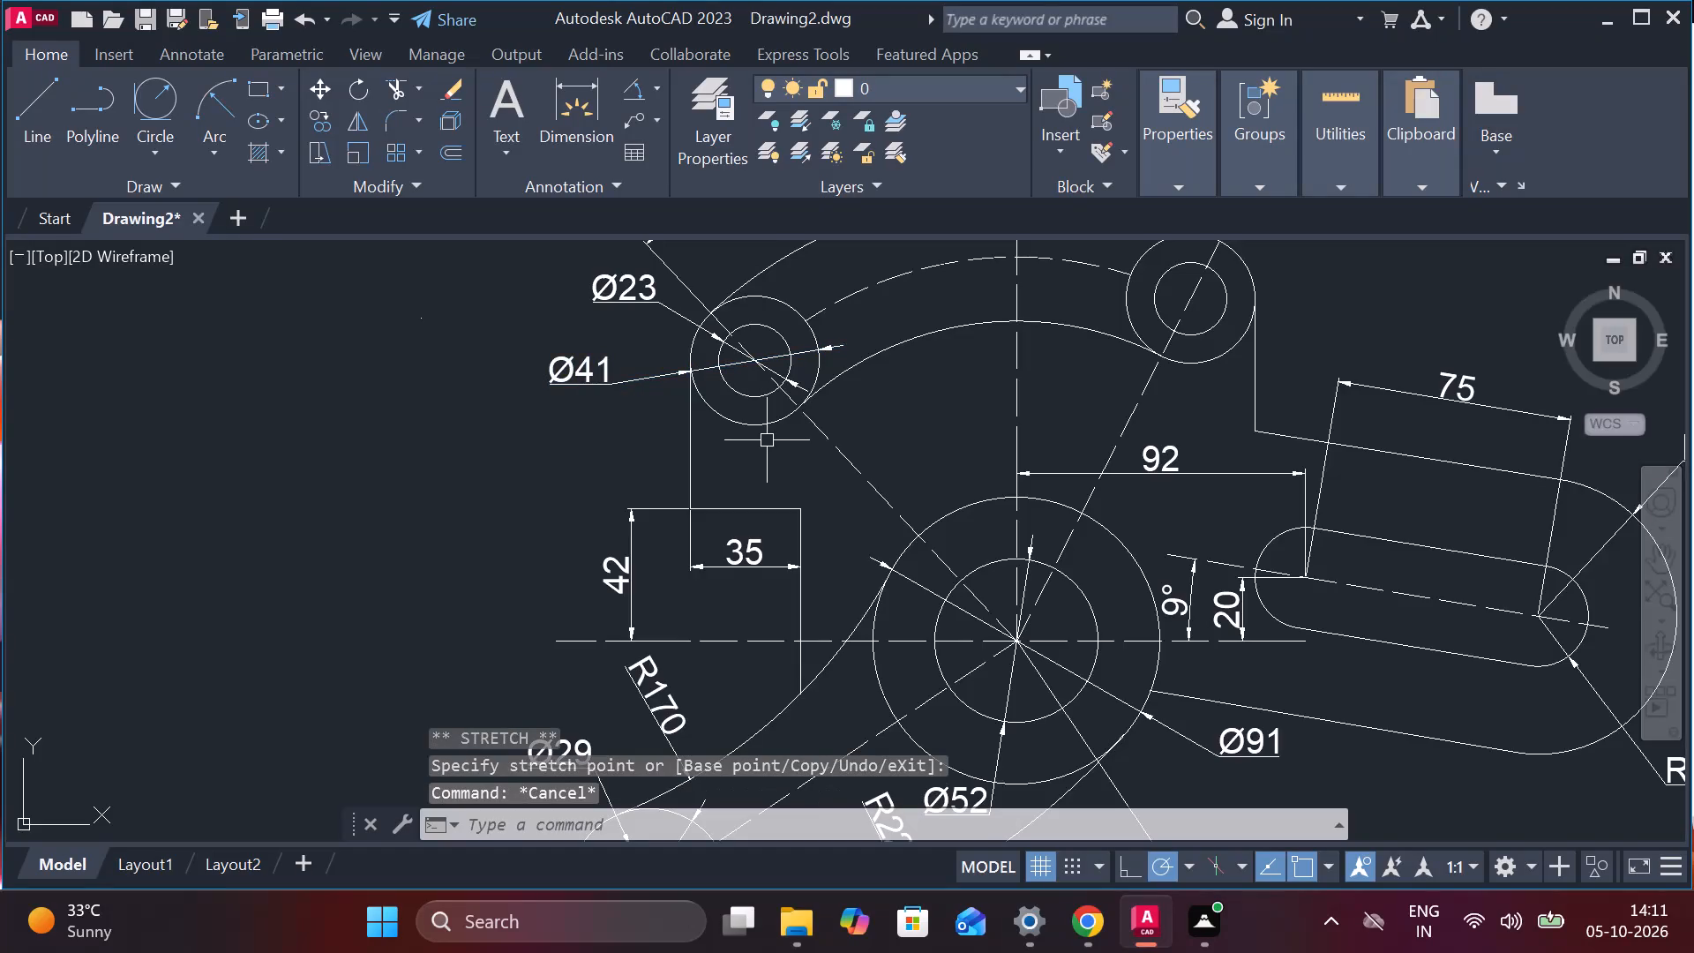
Draw a 100 by 65 rectangle from lines in the empty space below and to the right of the dimensioned part.
scroll(873, 333, "up", 2)
scroll(882, 351, "down", 3)
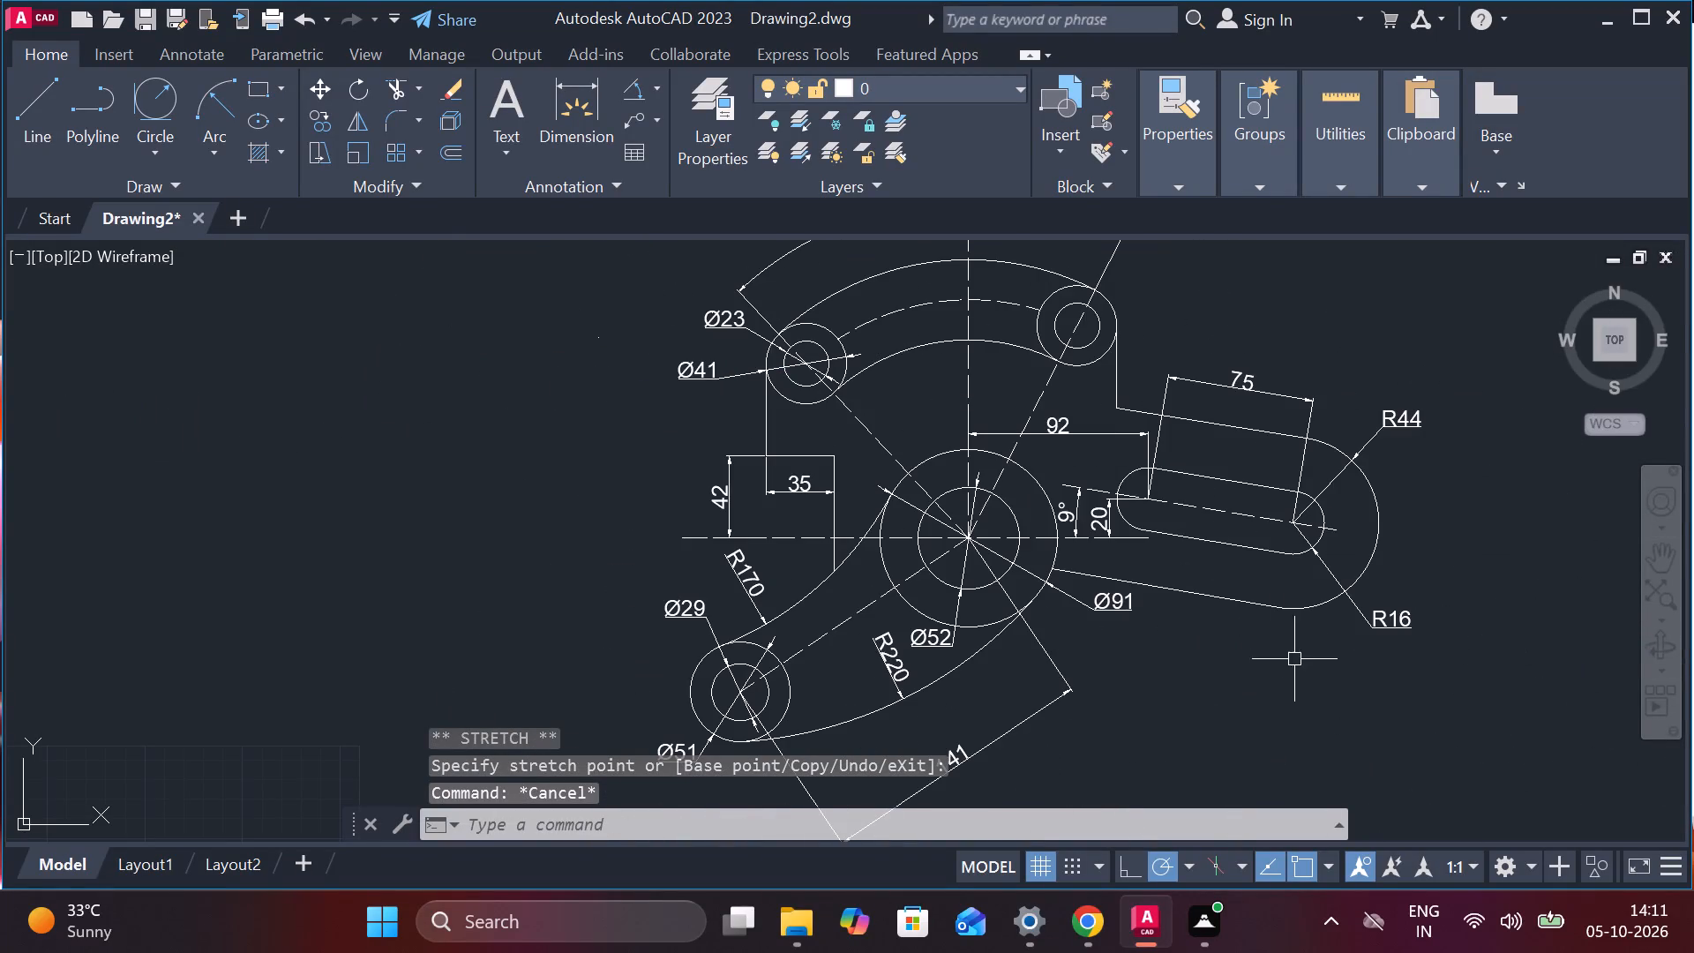
middle_click_drag(1188, 667, 1013, 522)
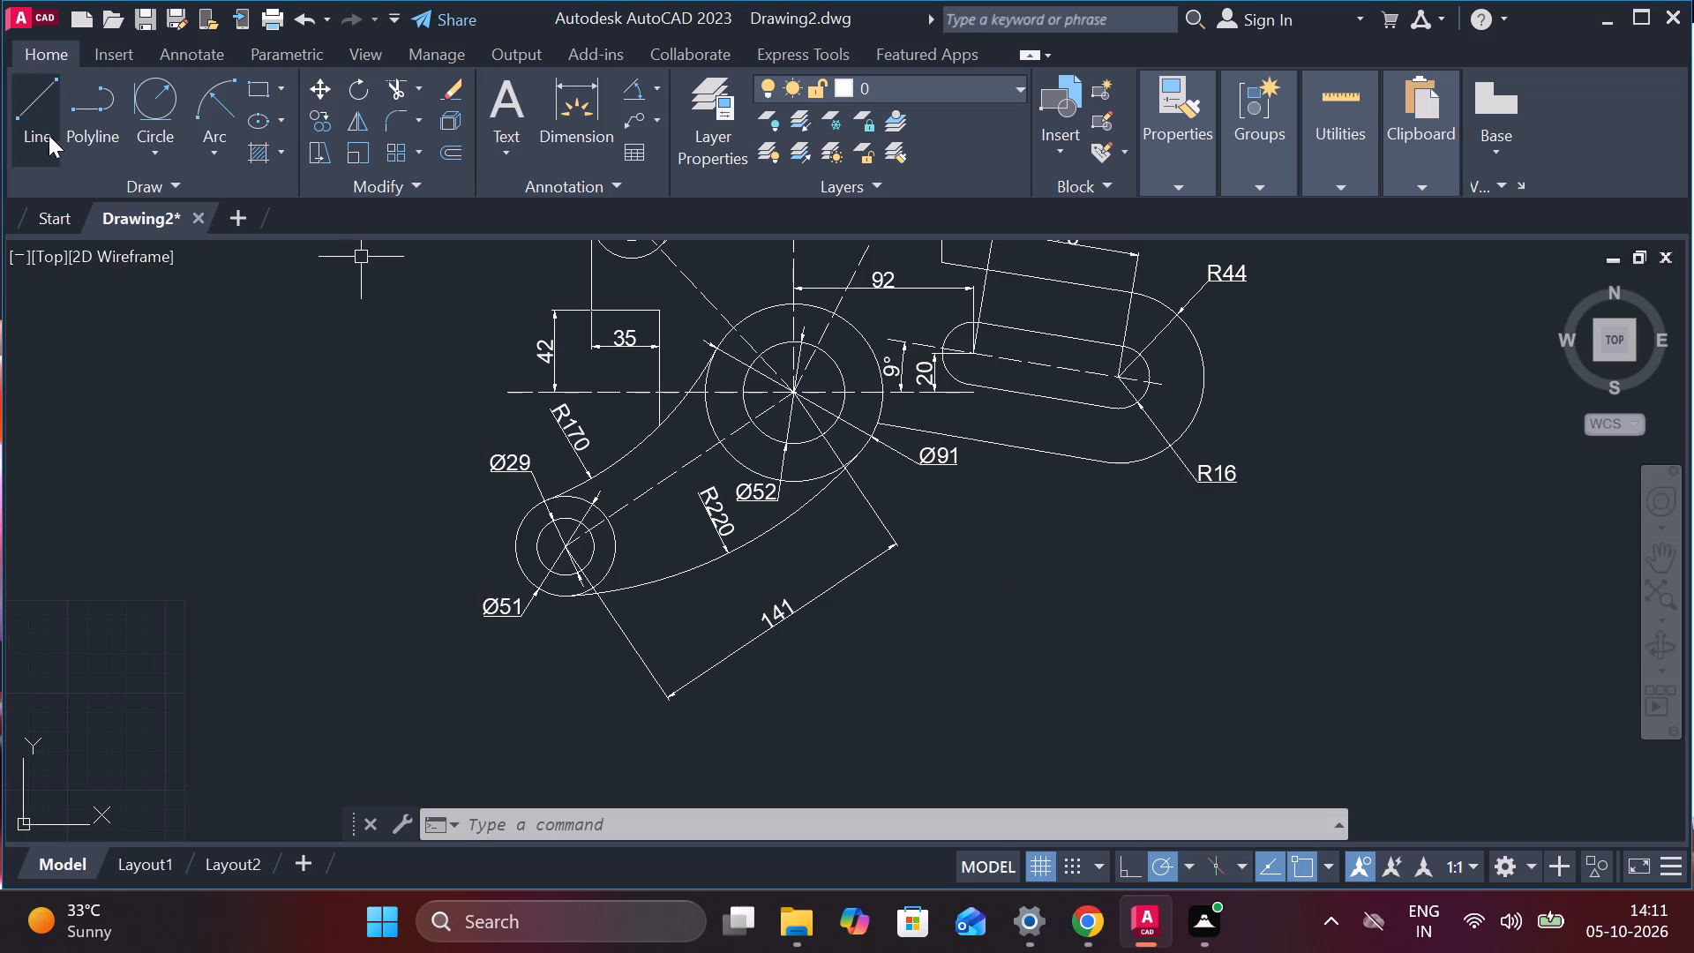
left_click(46, 113)
middle_click_drag(1075, 568, 615, 211)
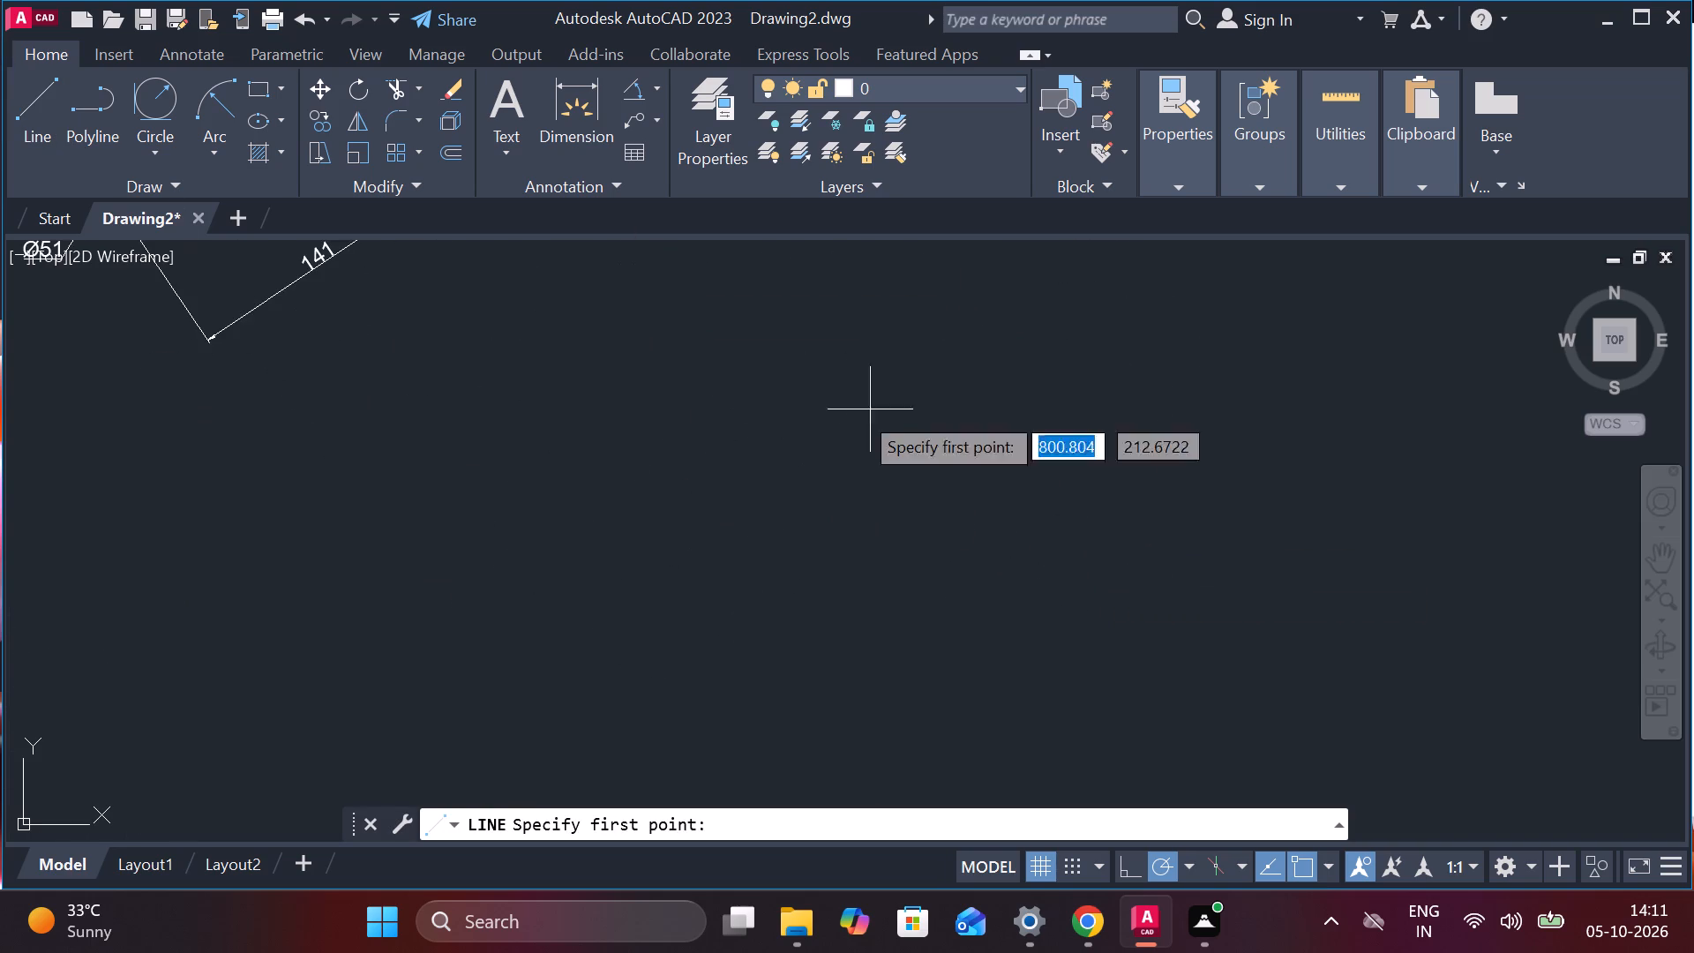
left_click(686, 450)
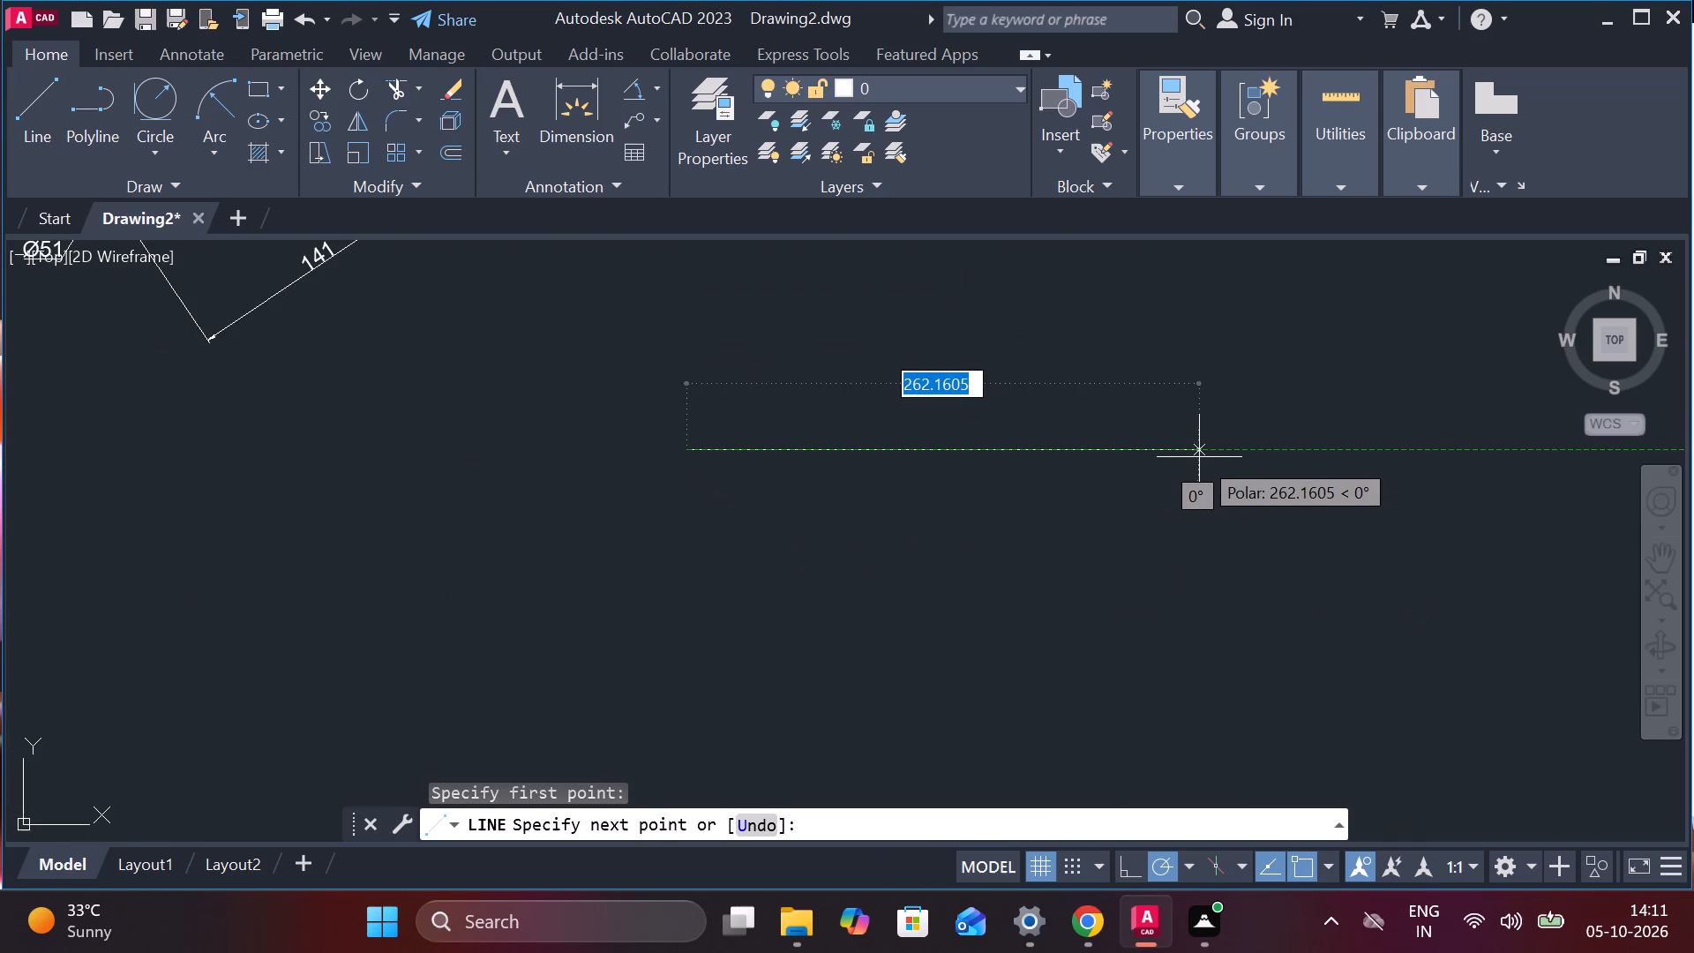
type("100")
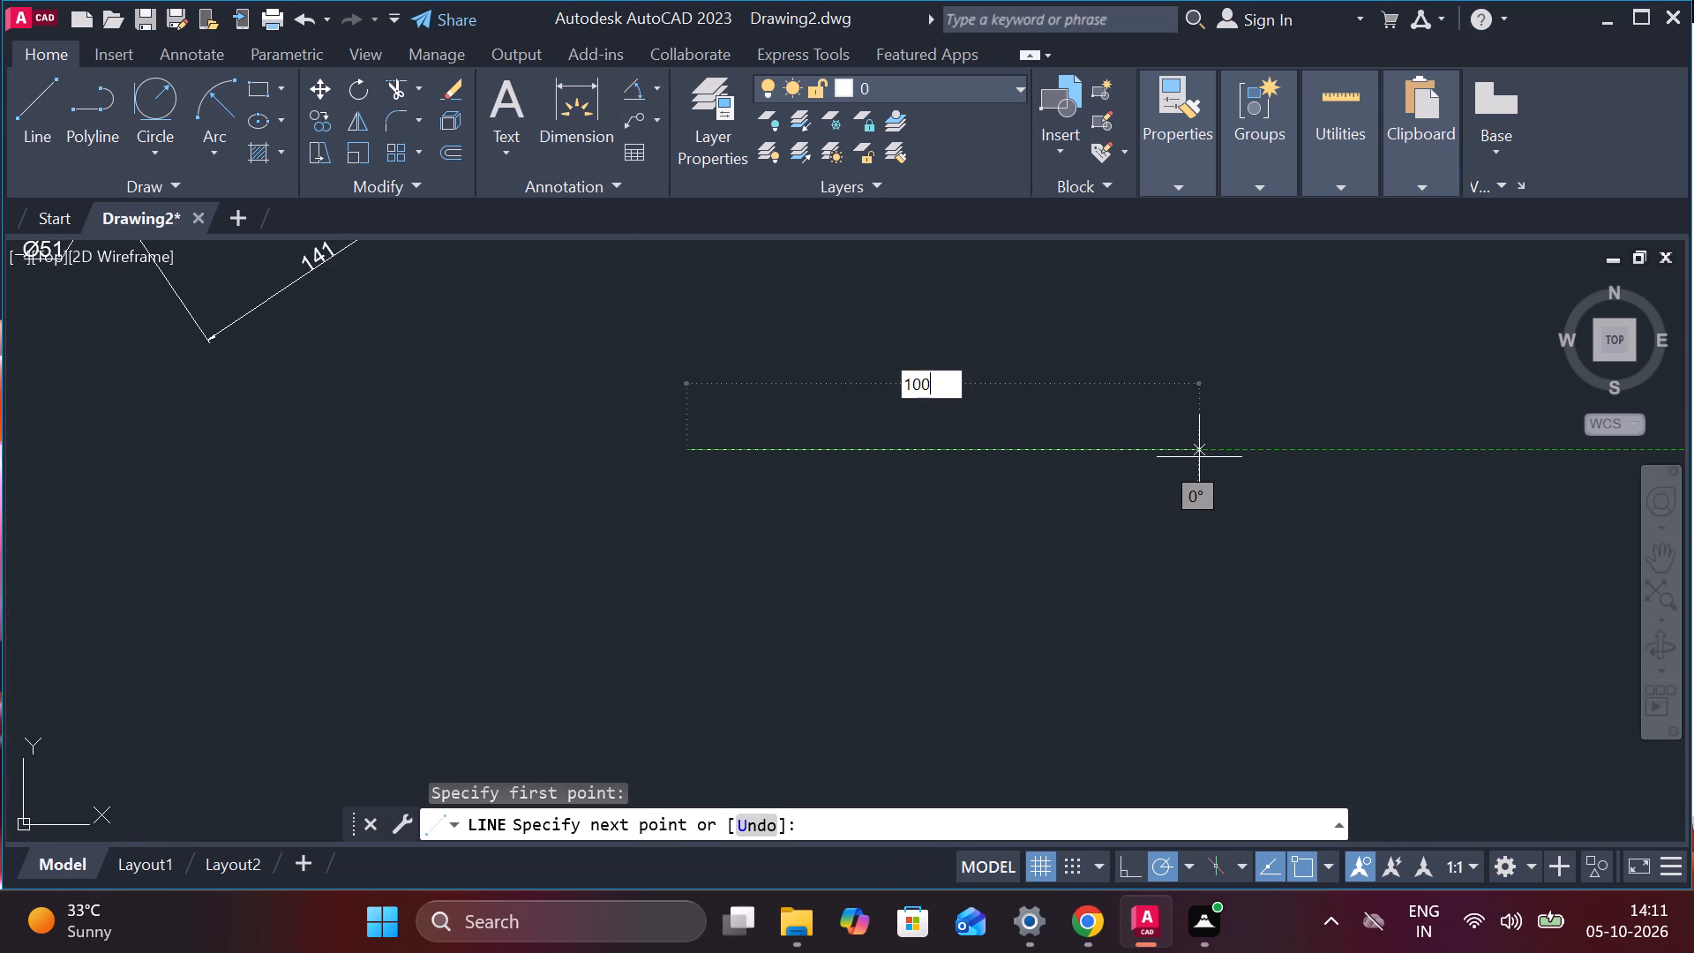
key("Return")
scroll(881, 368, "up", 1)
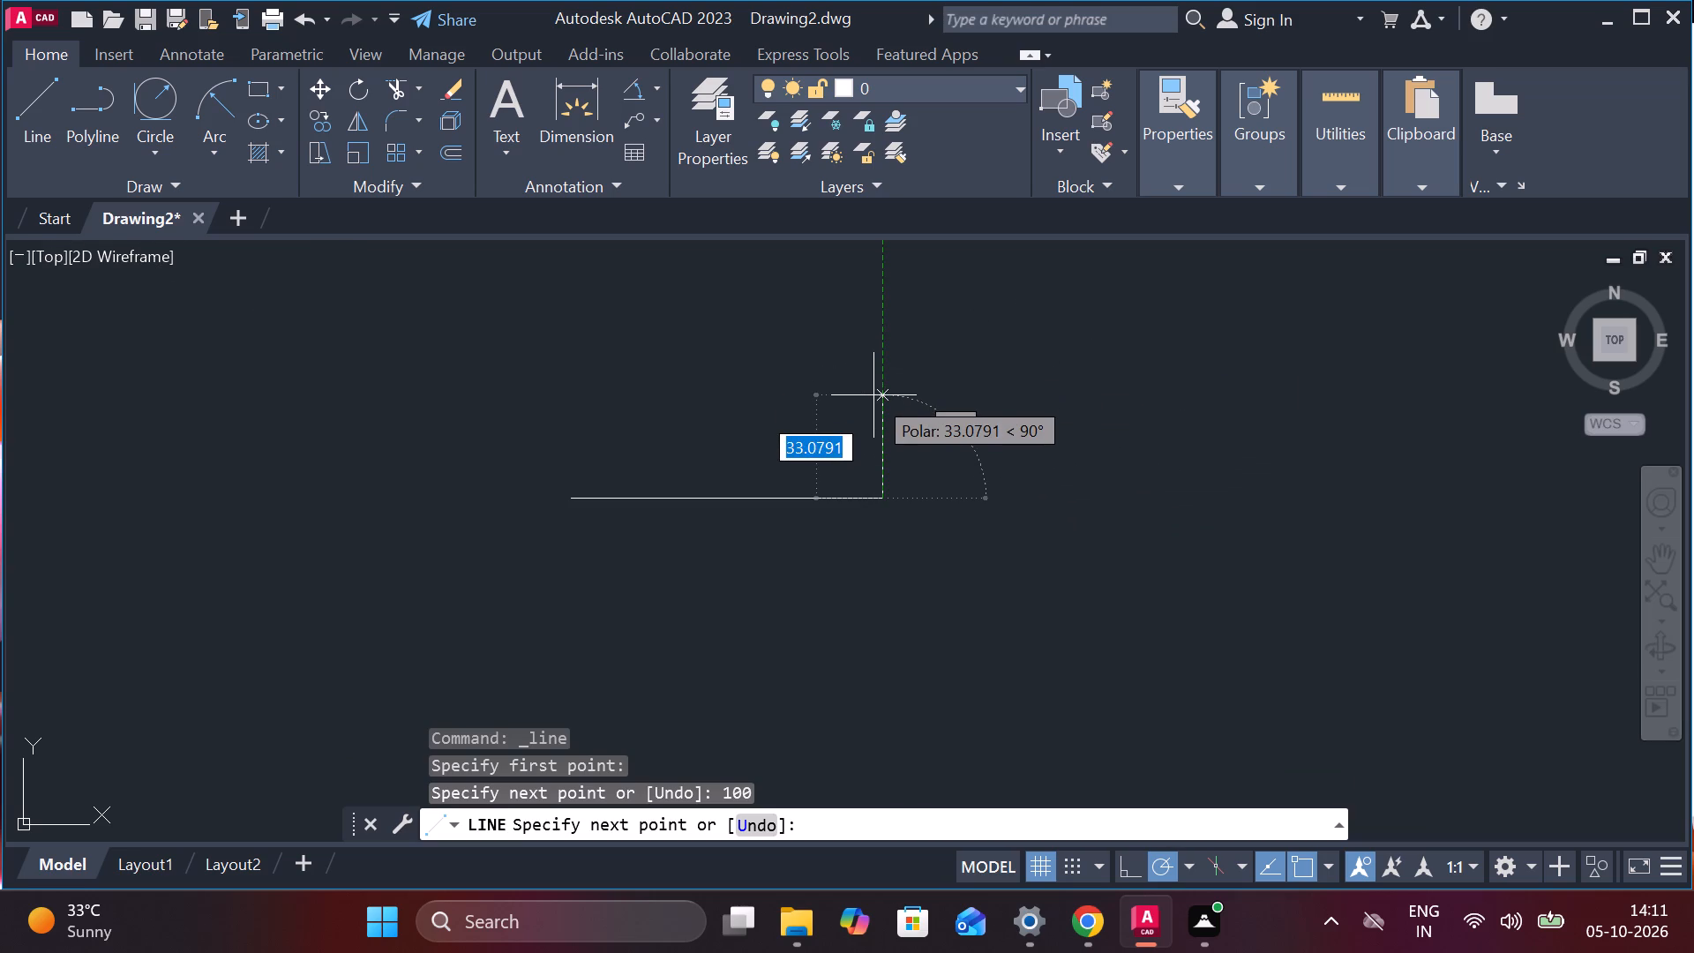
scroll(874, 399, "up", 1)
scroll(874, 392, "down", 3)
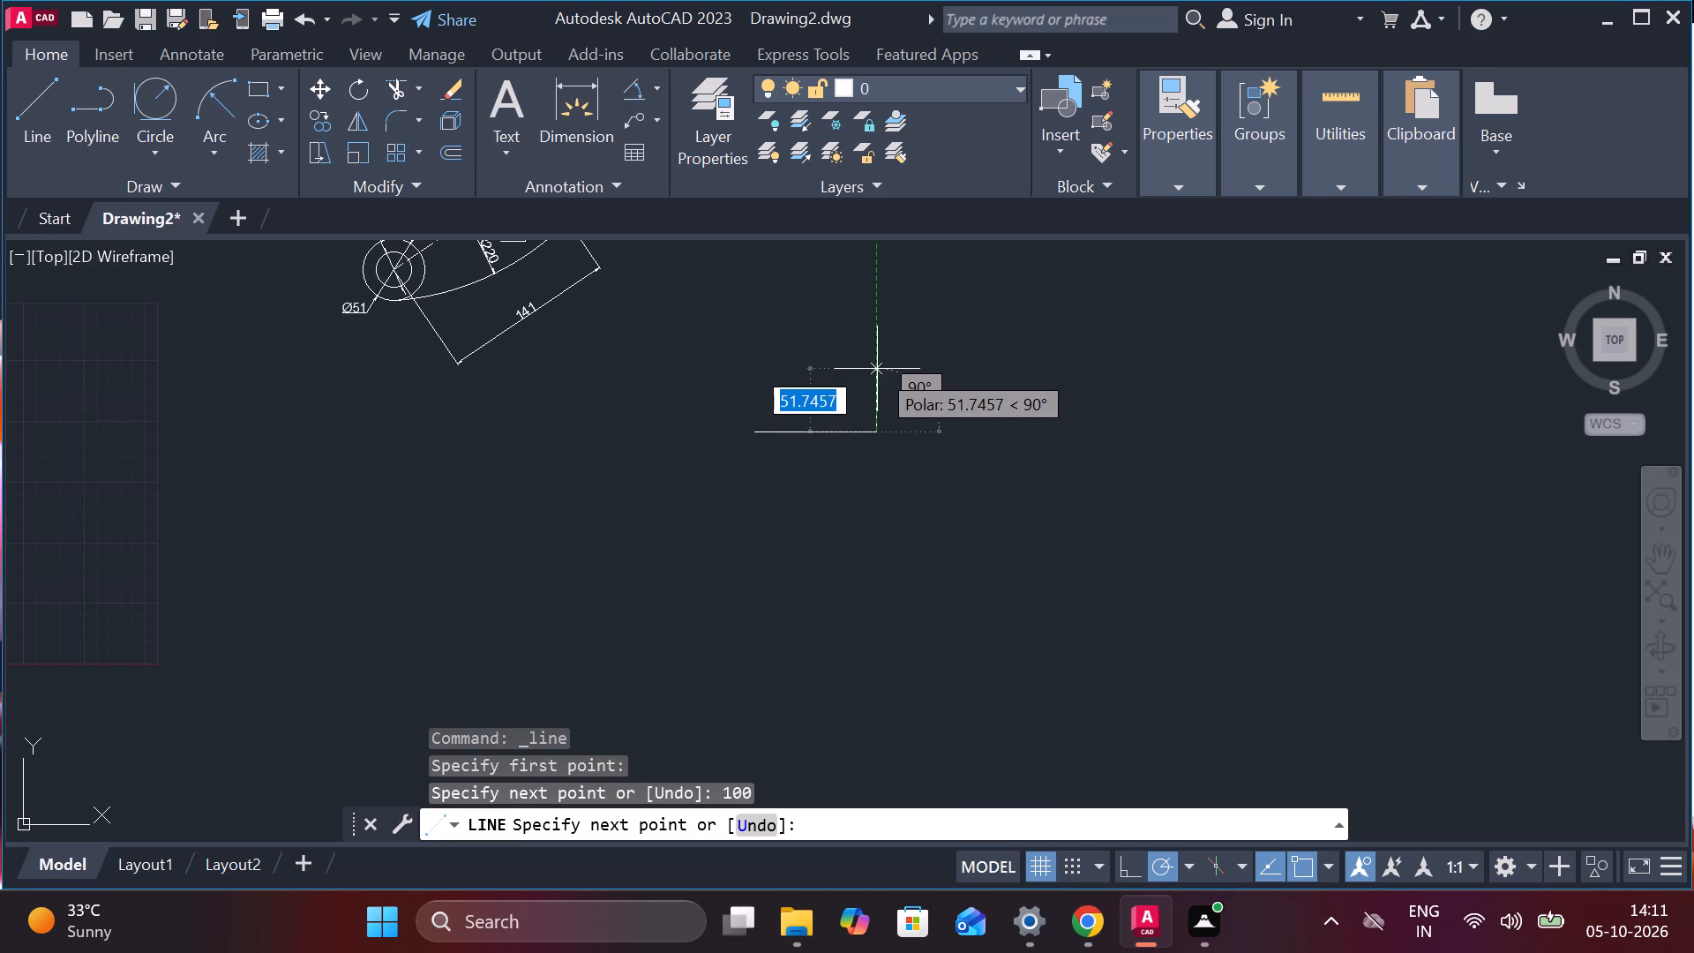
scroll(877, 369, "up", 1)
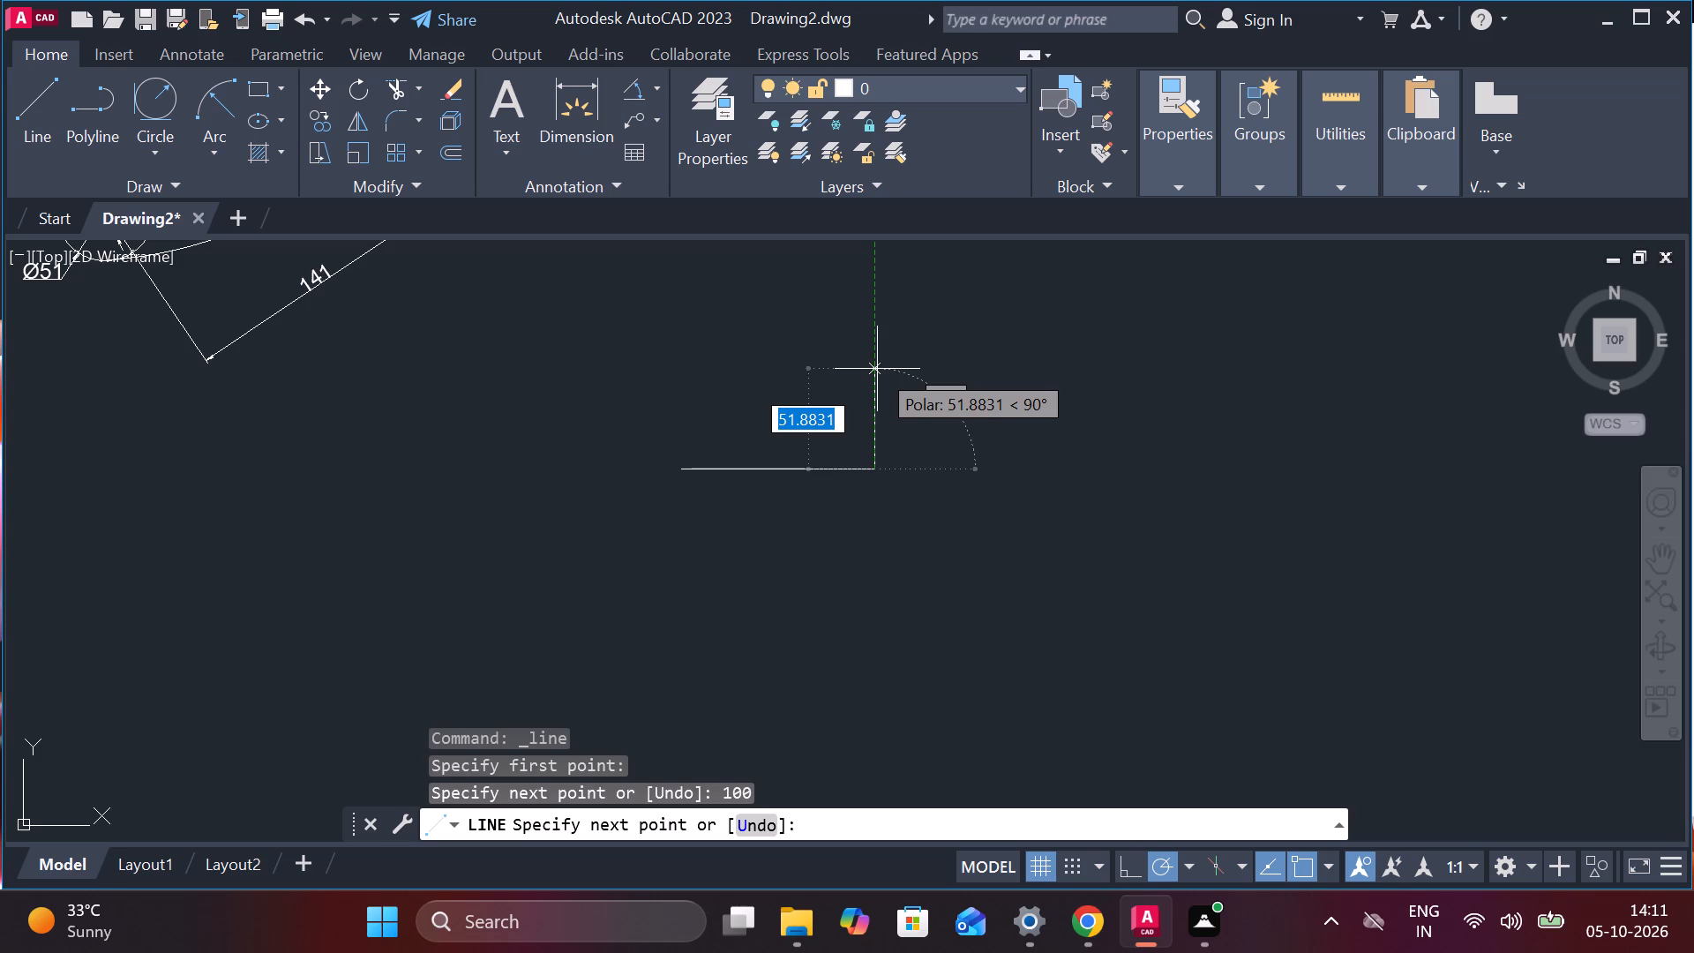
type("65")
key("Return")
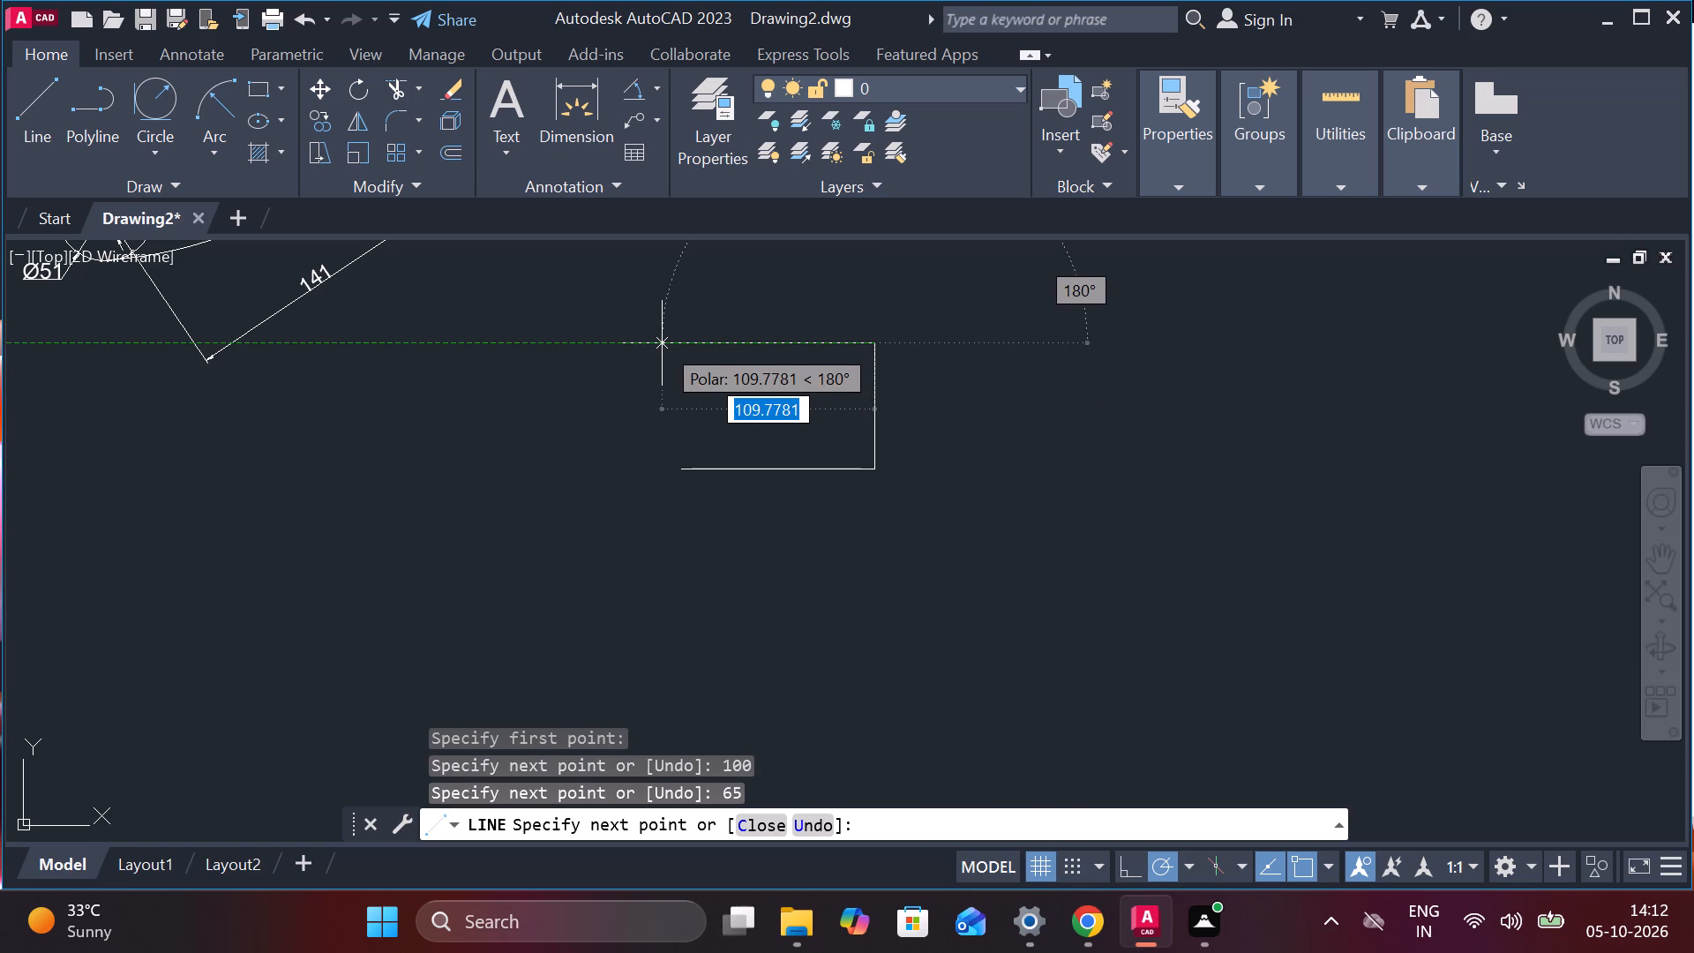
type("100")
key("Return")
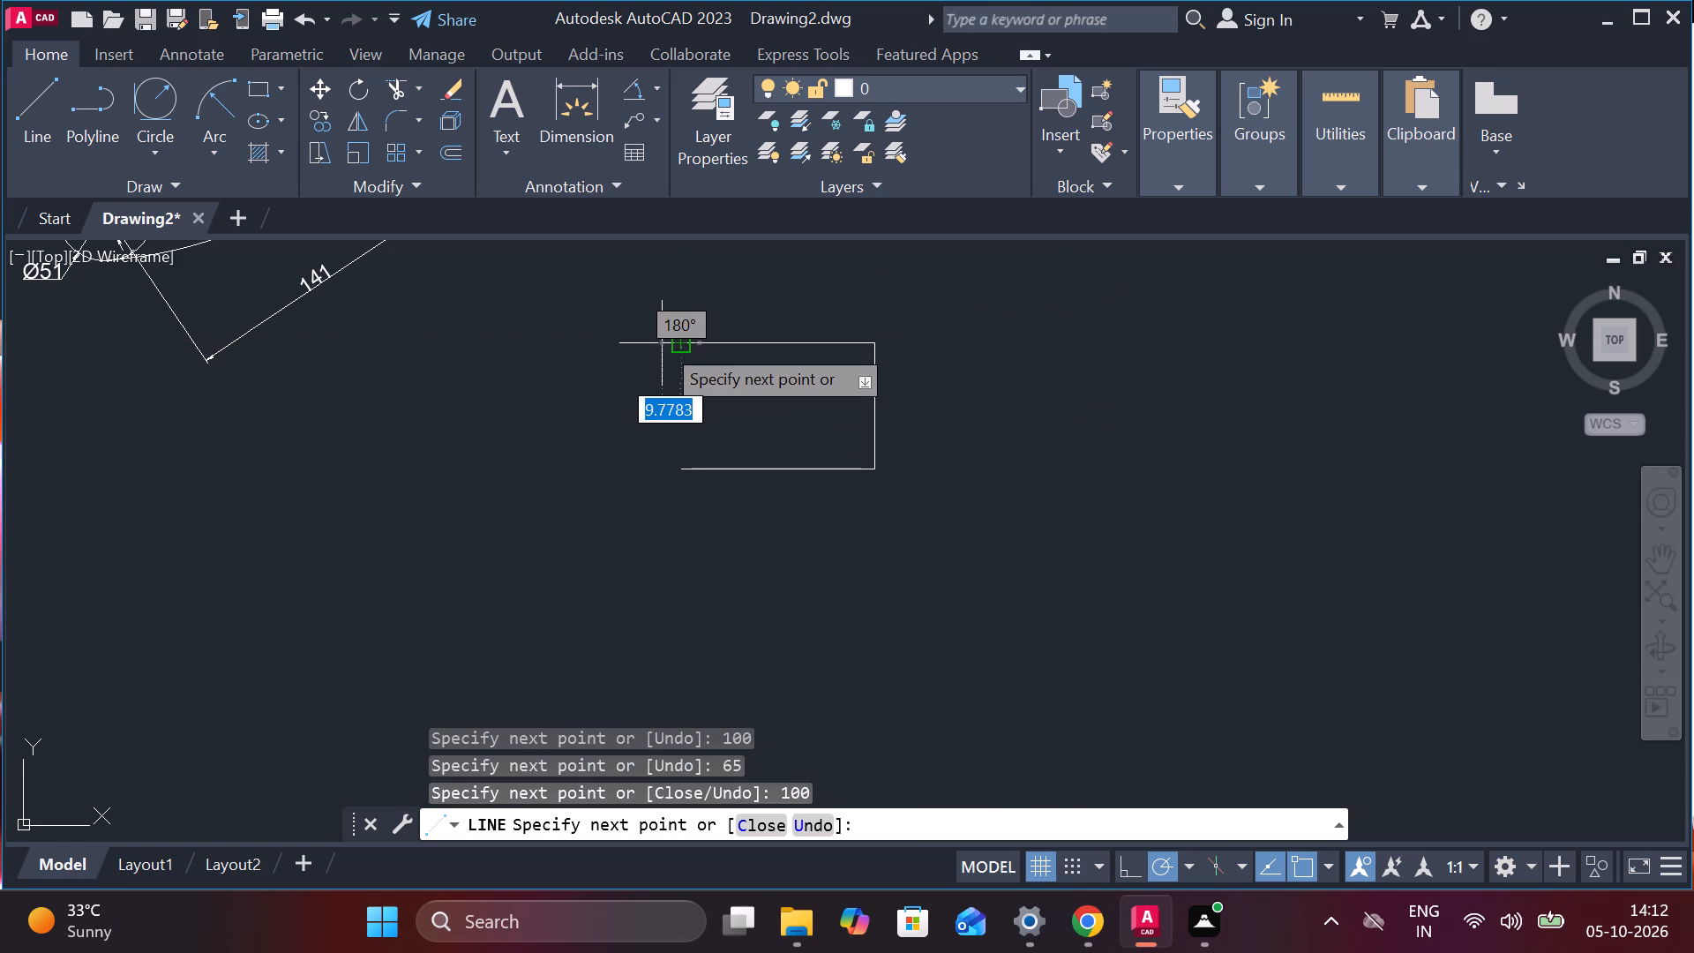
left_click(686, 472)
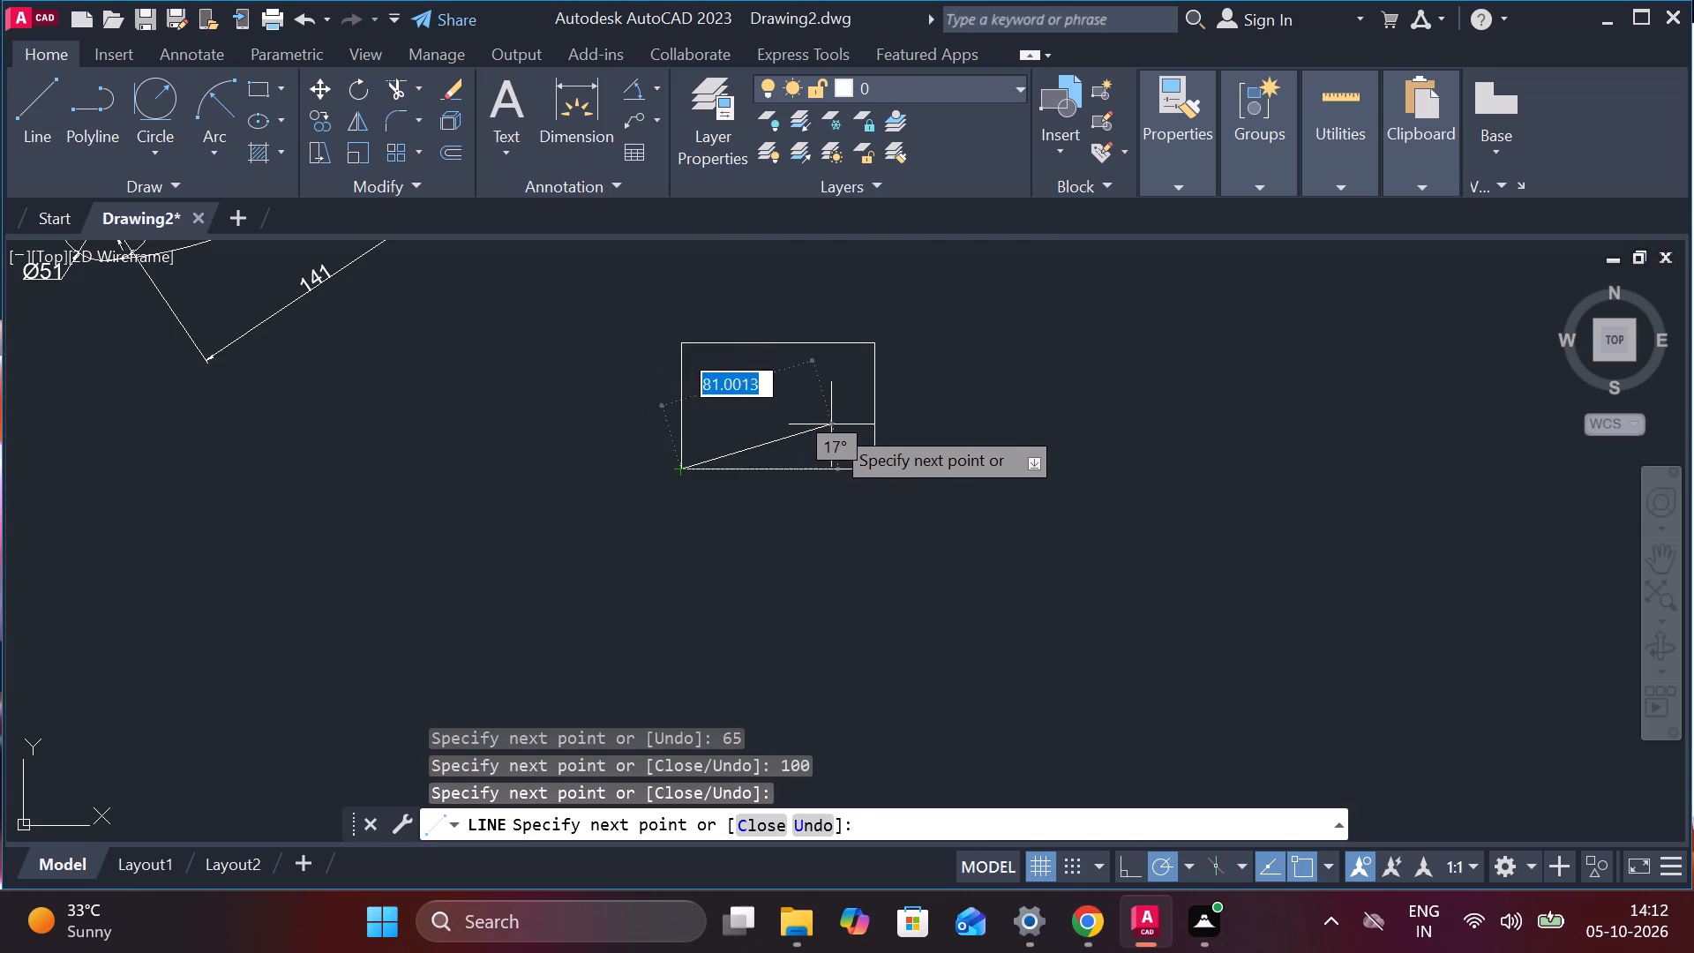
scroll(831, 424, "up", 2)
key("Escape")
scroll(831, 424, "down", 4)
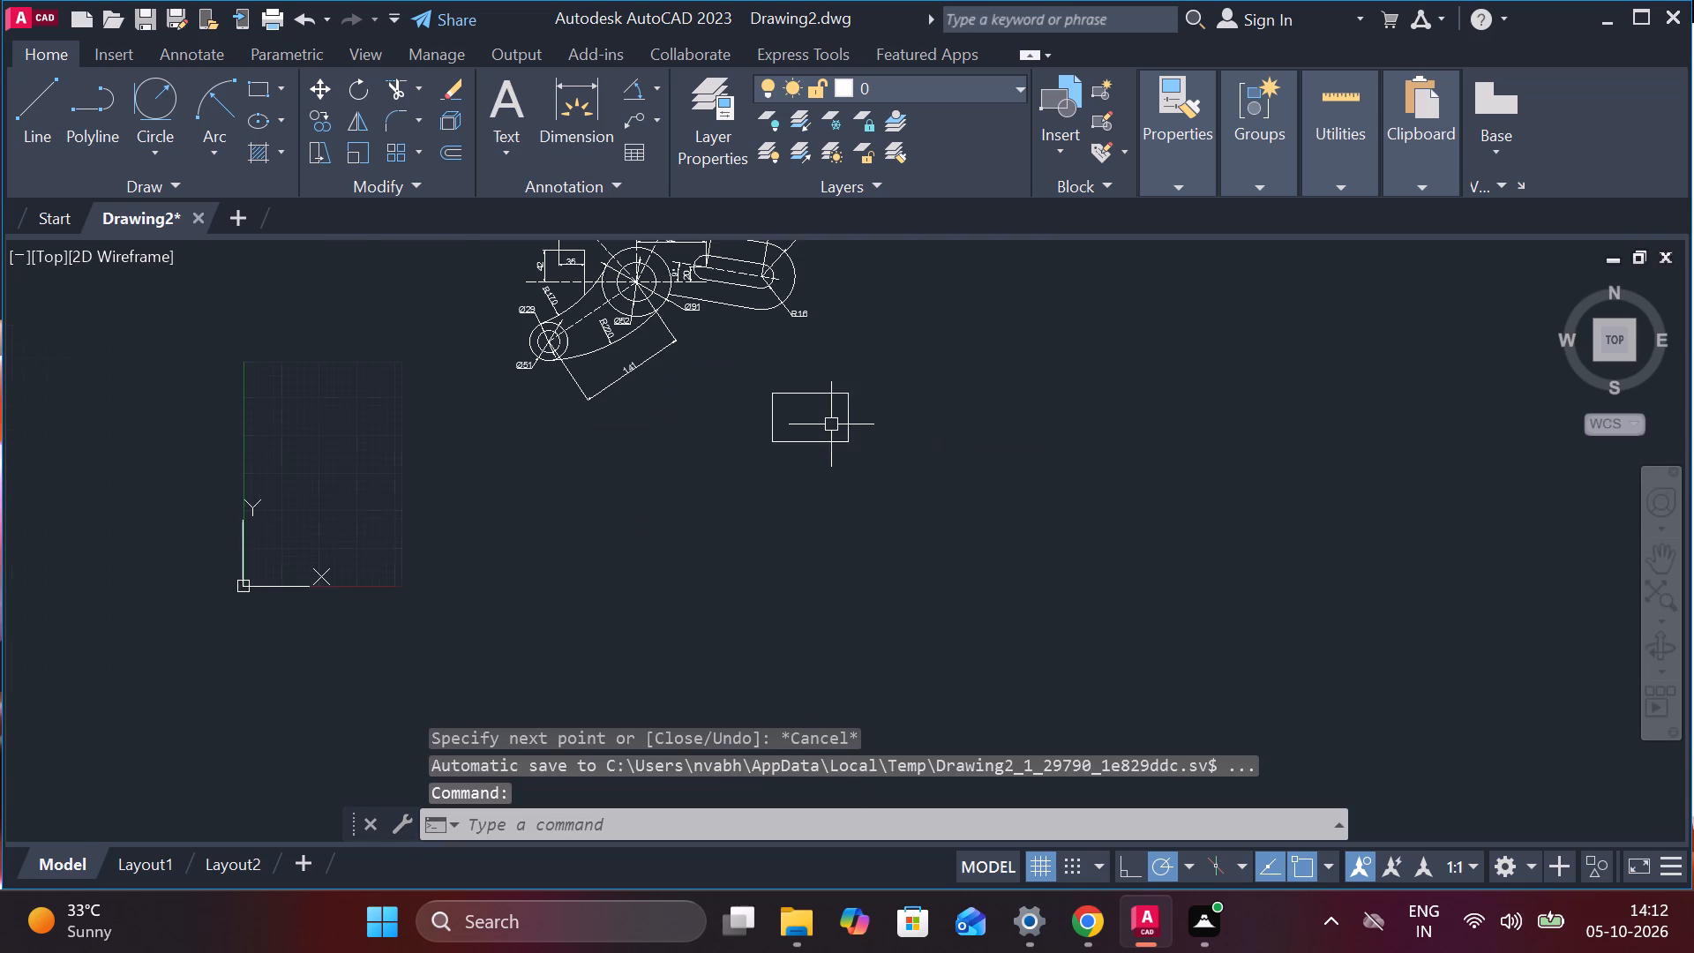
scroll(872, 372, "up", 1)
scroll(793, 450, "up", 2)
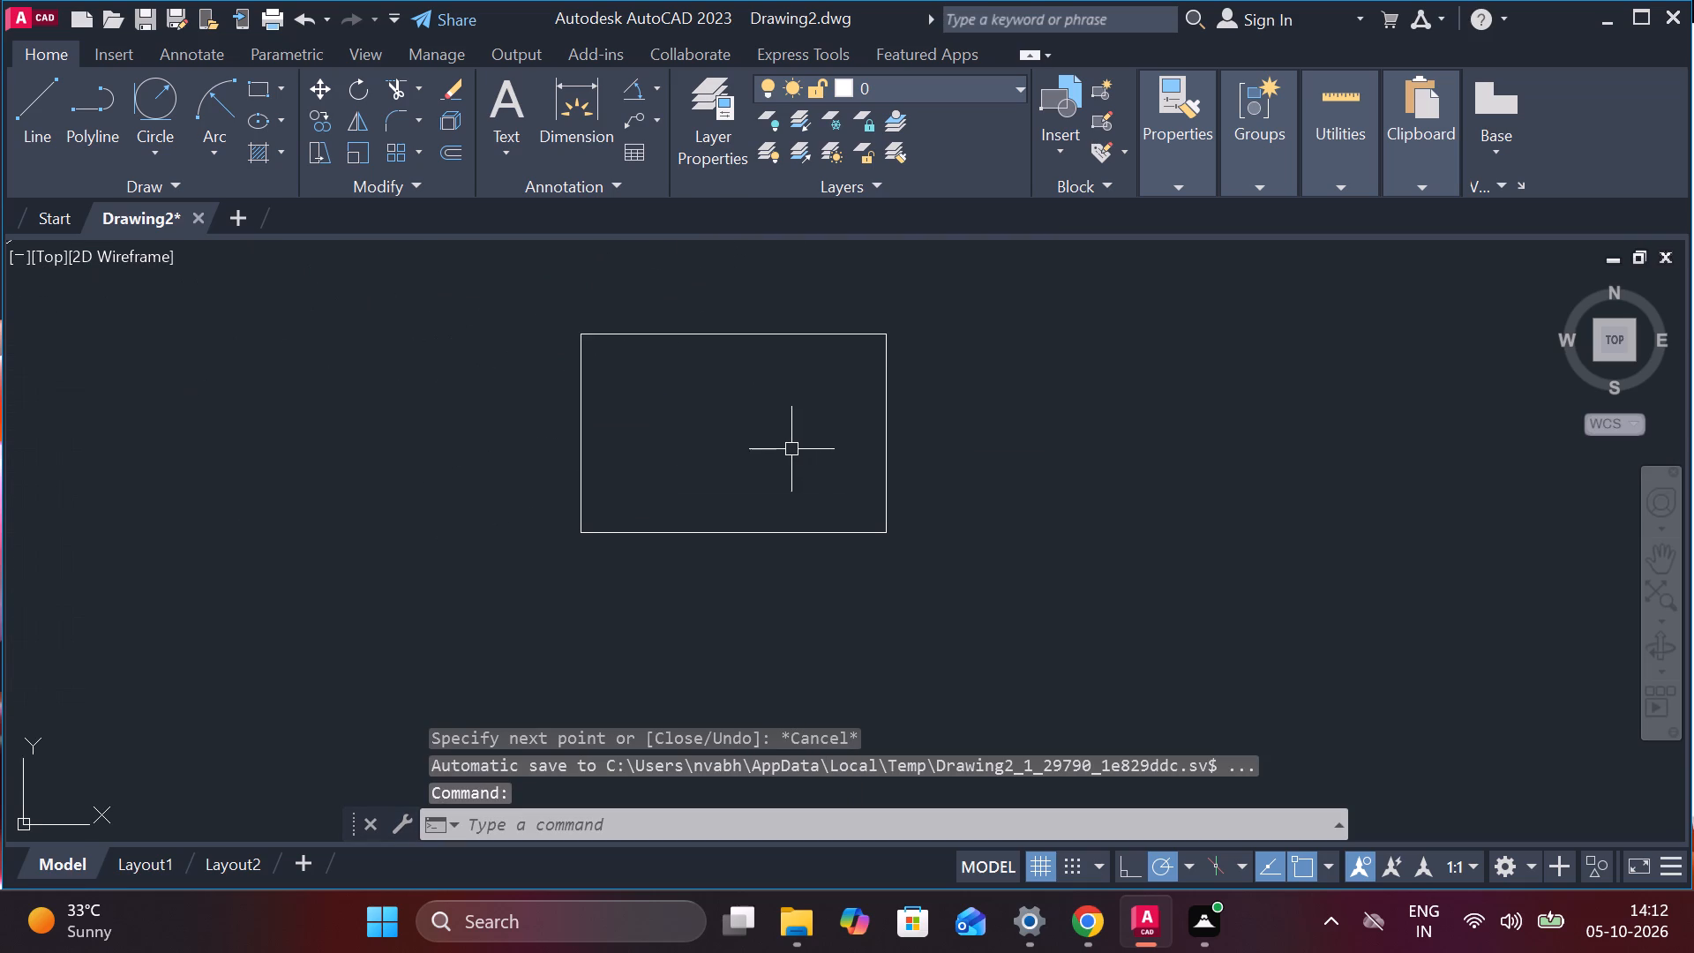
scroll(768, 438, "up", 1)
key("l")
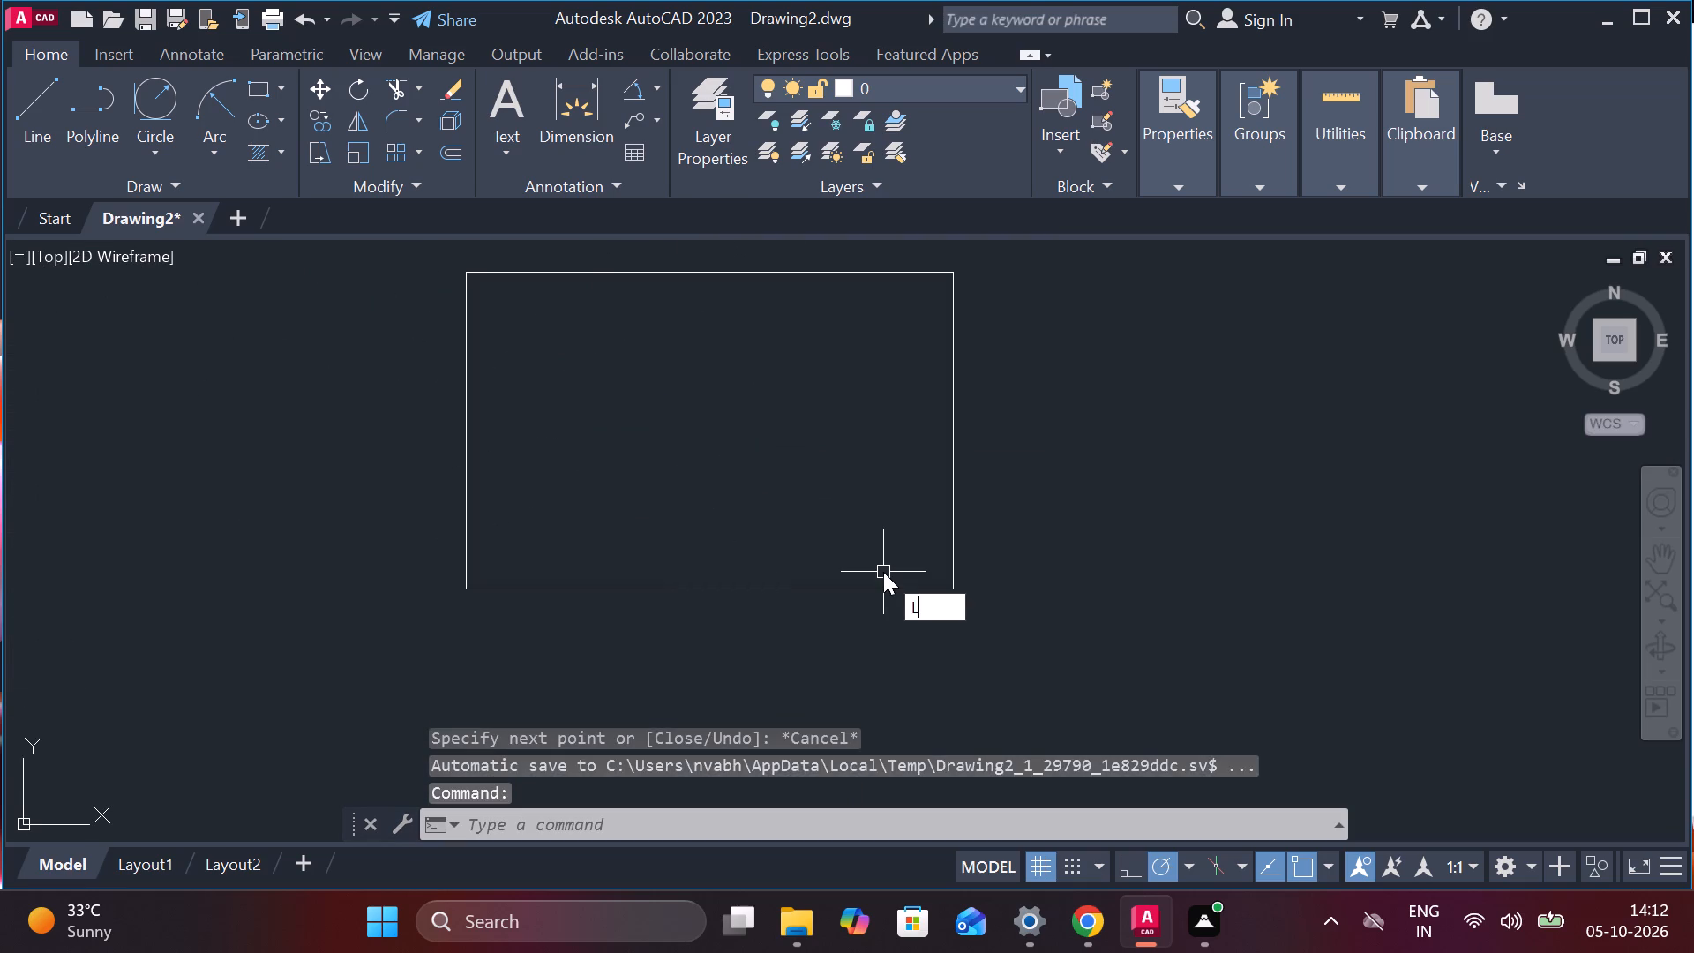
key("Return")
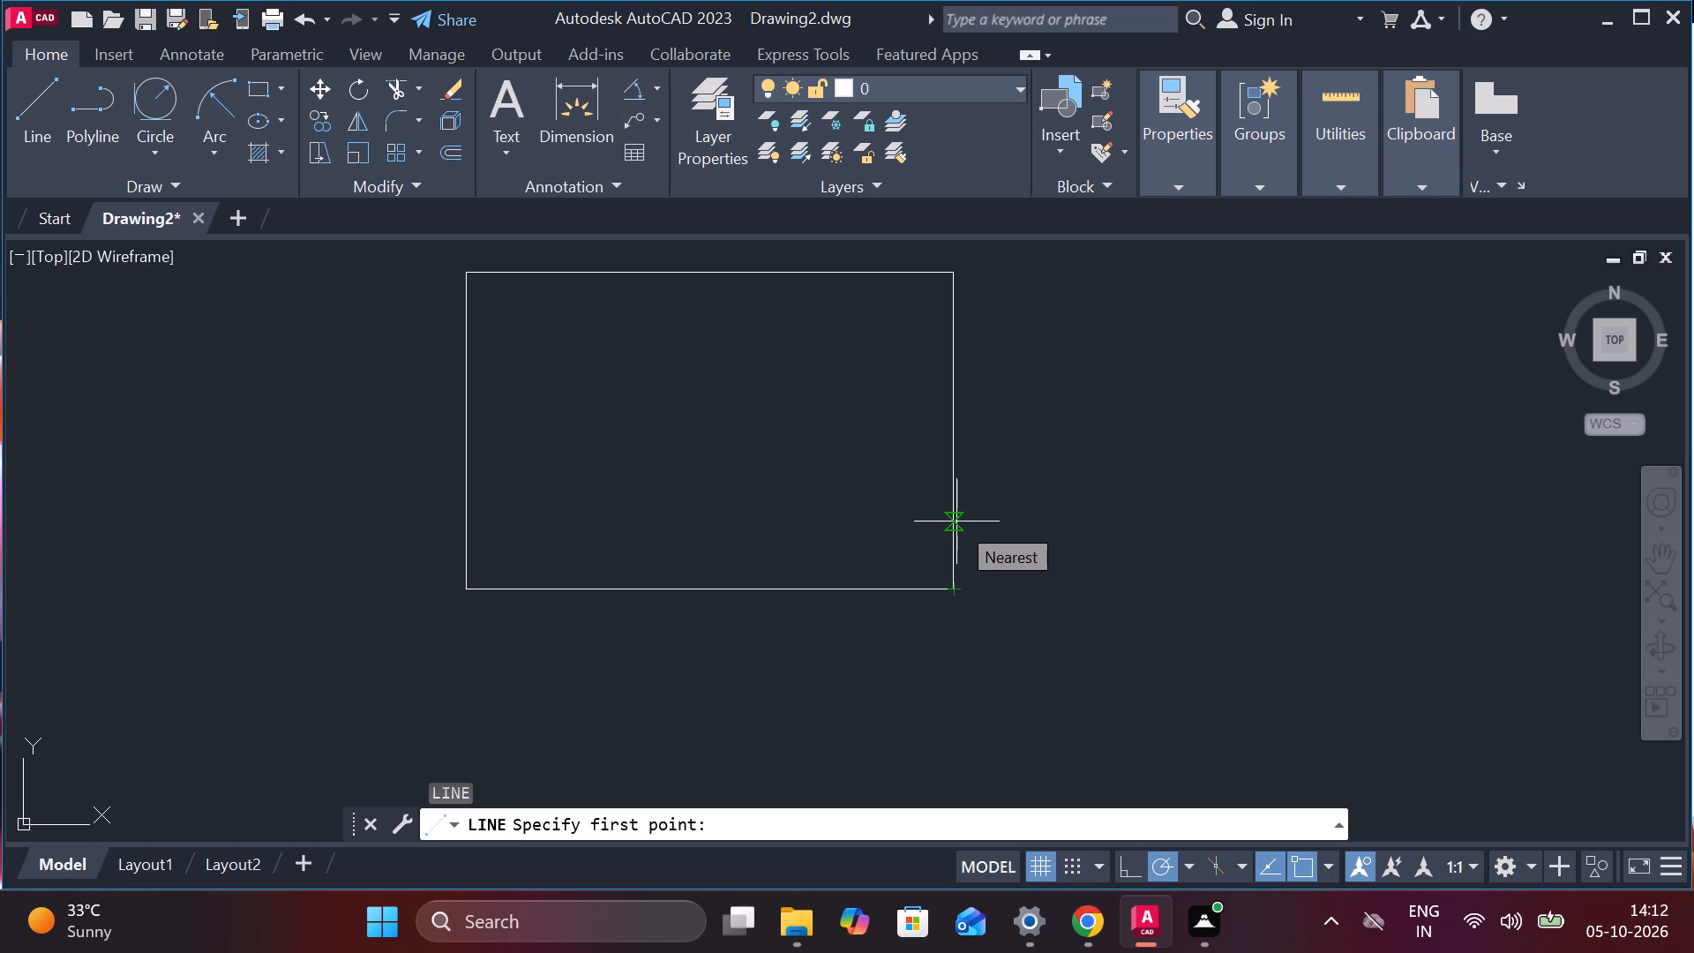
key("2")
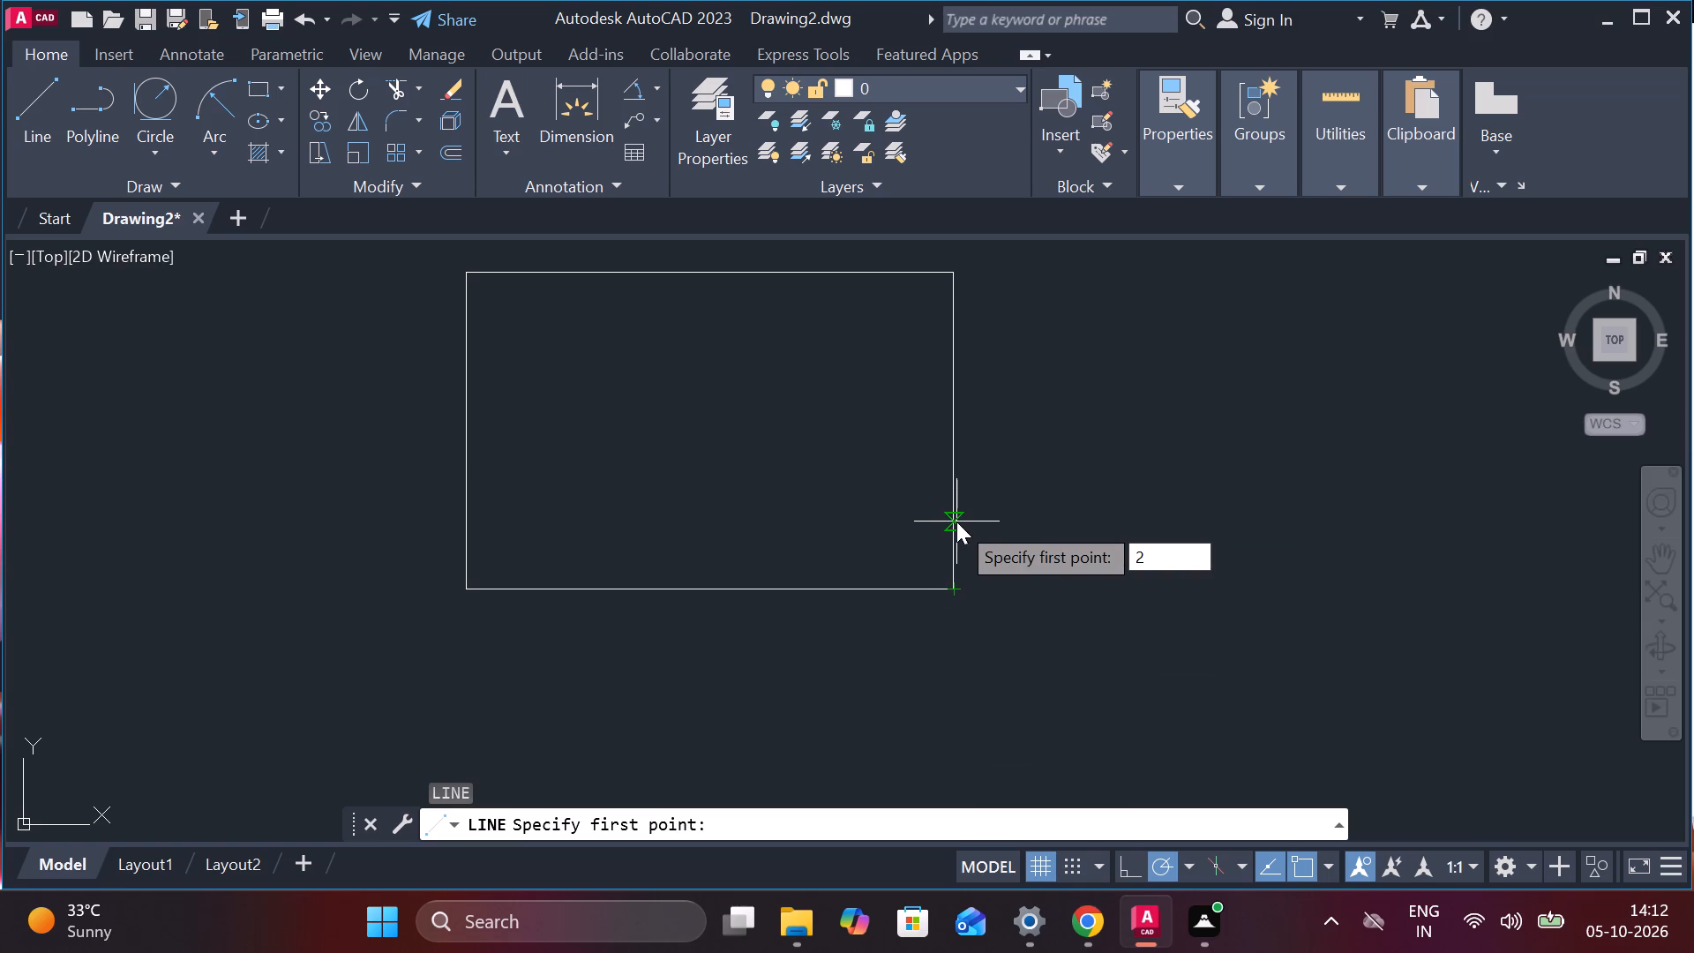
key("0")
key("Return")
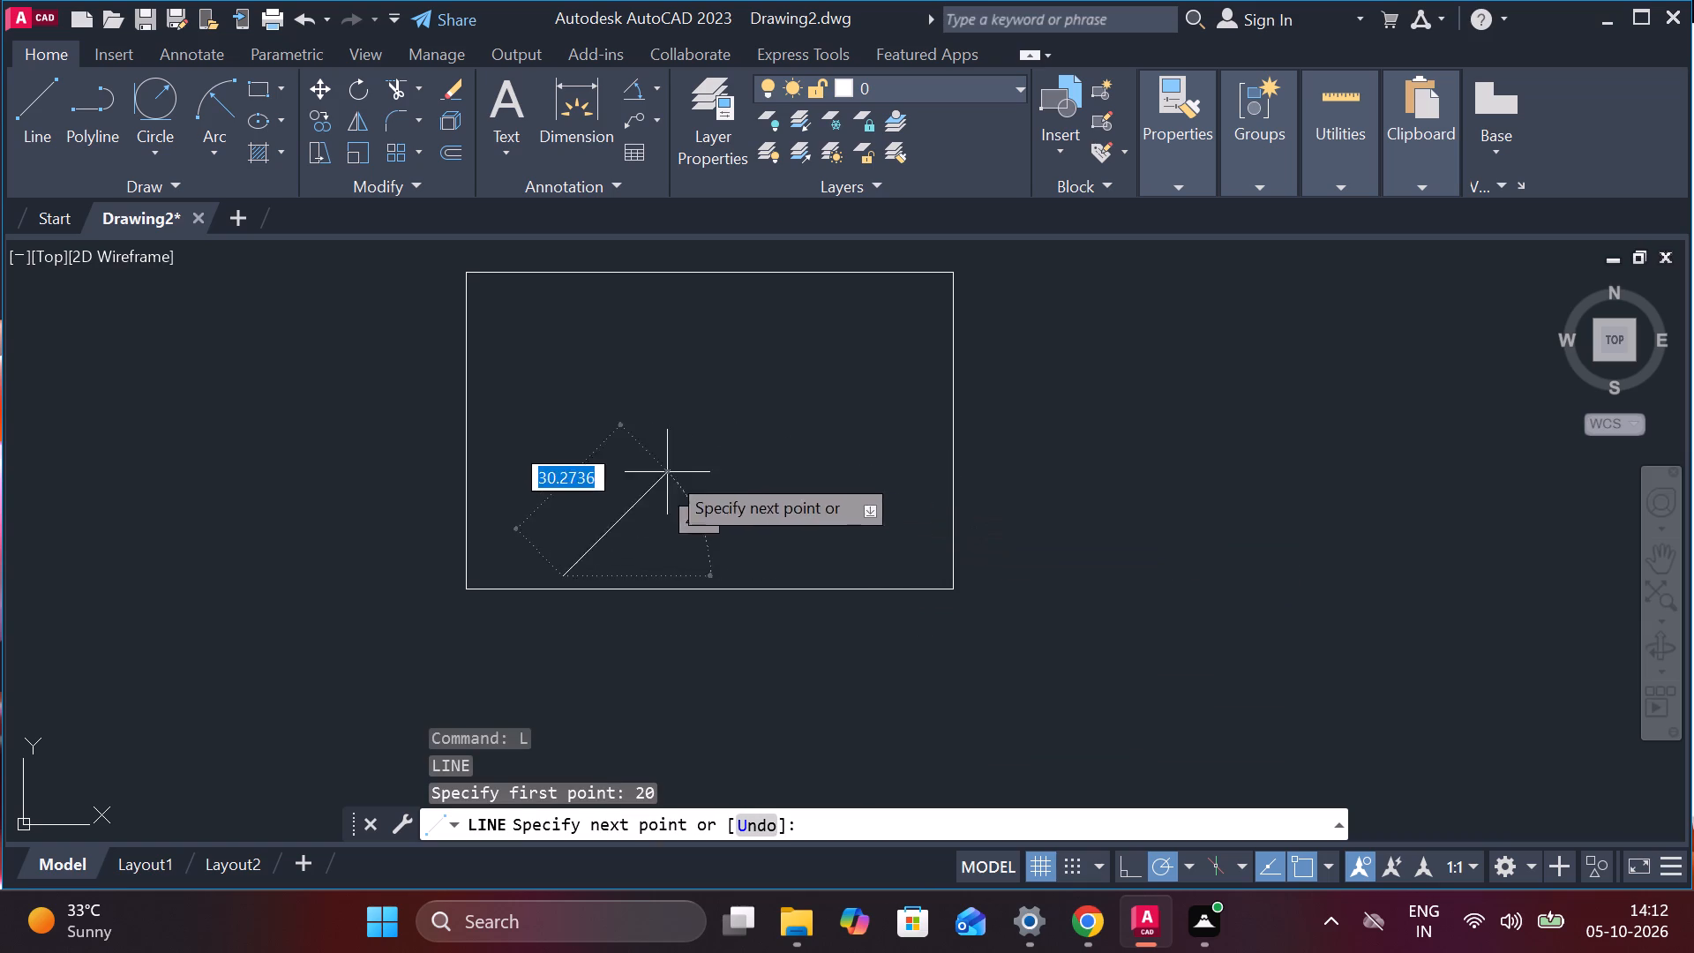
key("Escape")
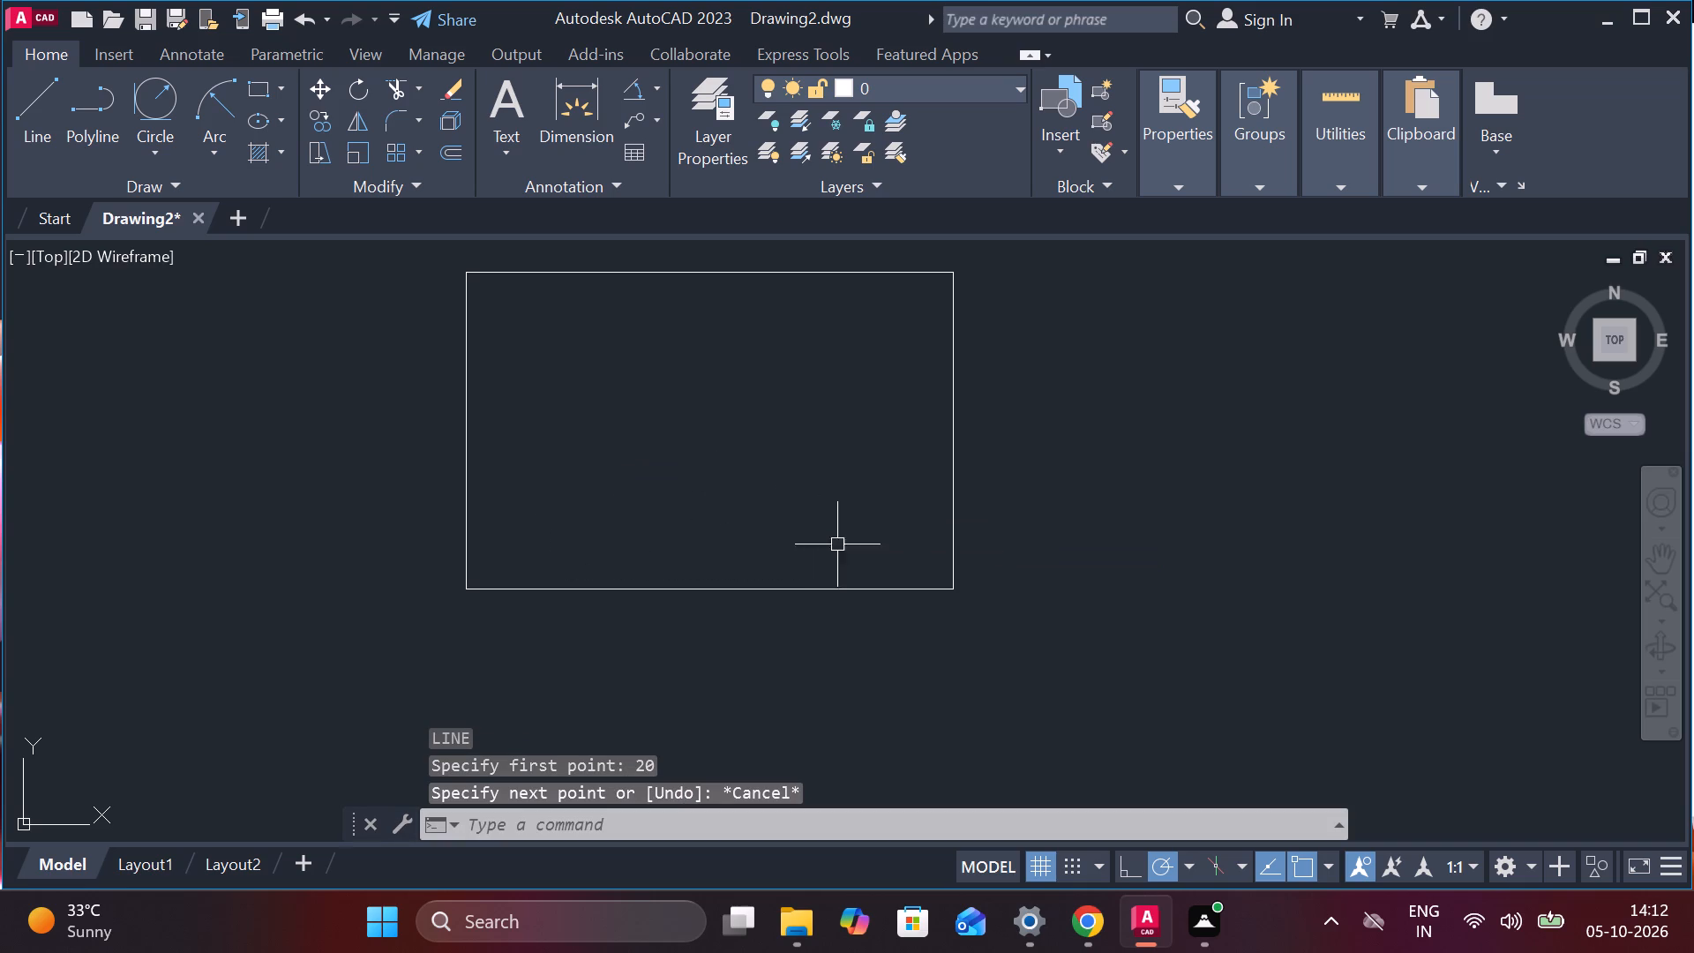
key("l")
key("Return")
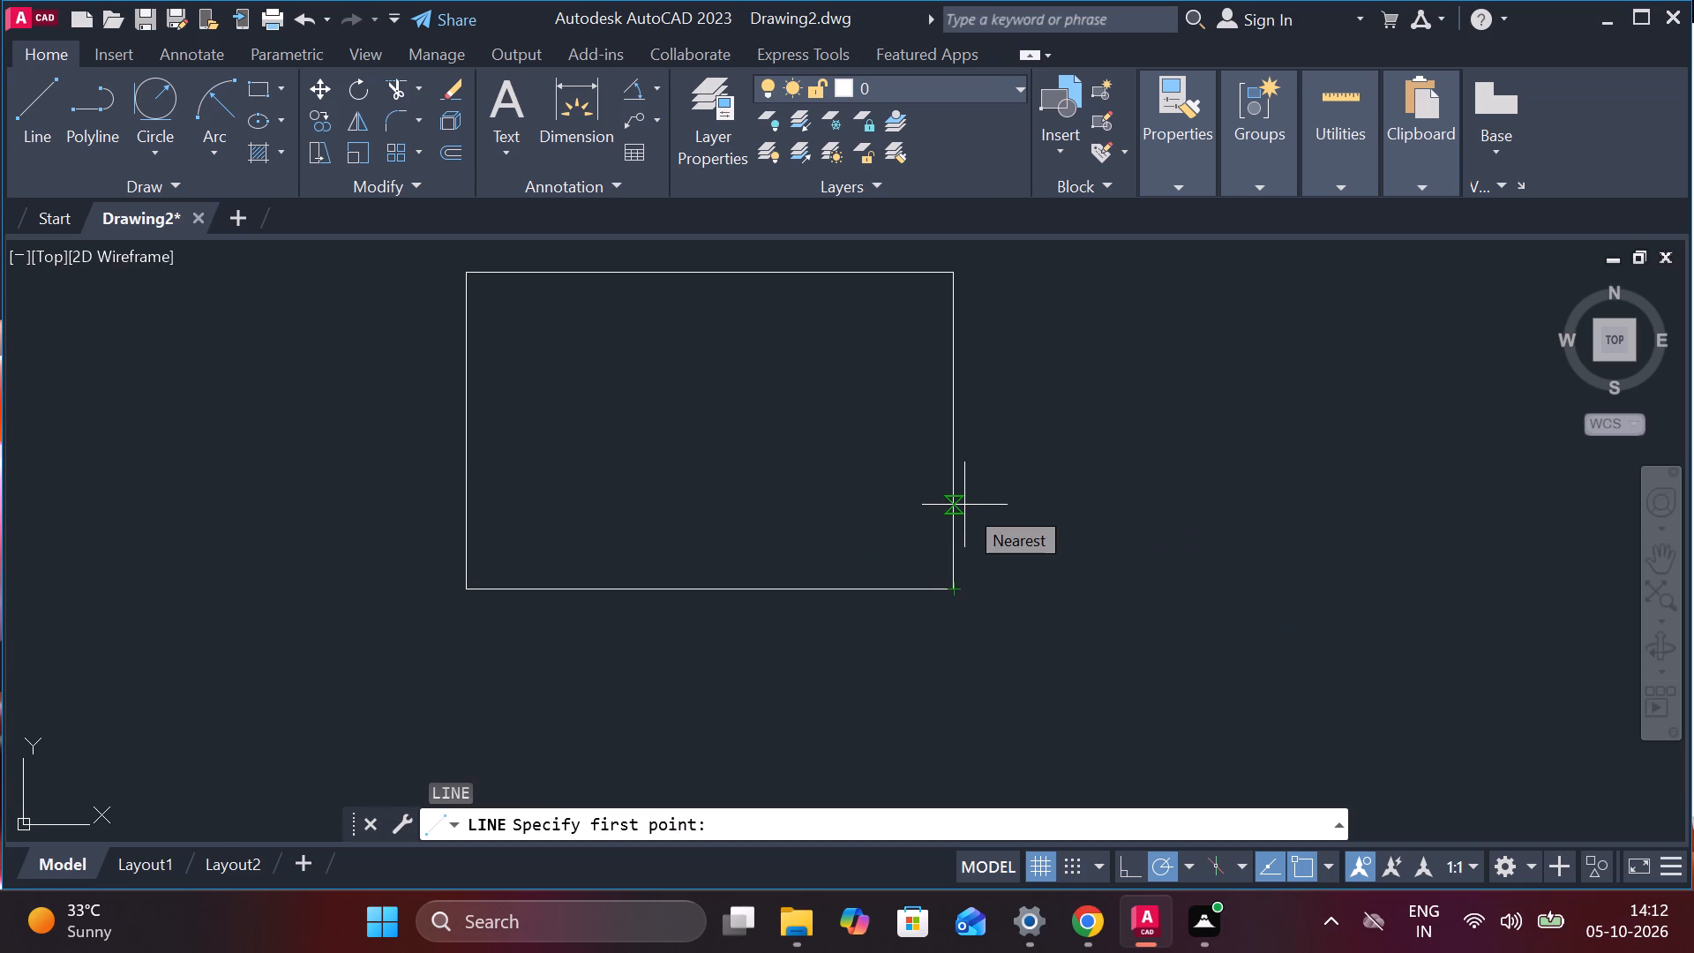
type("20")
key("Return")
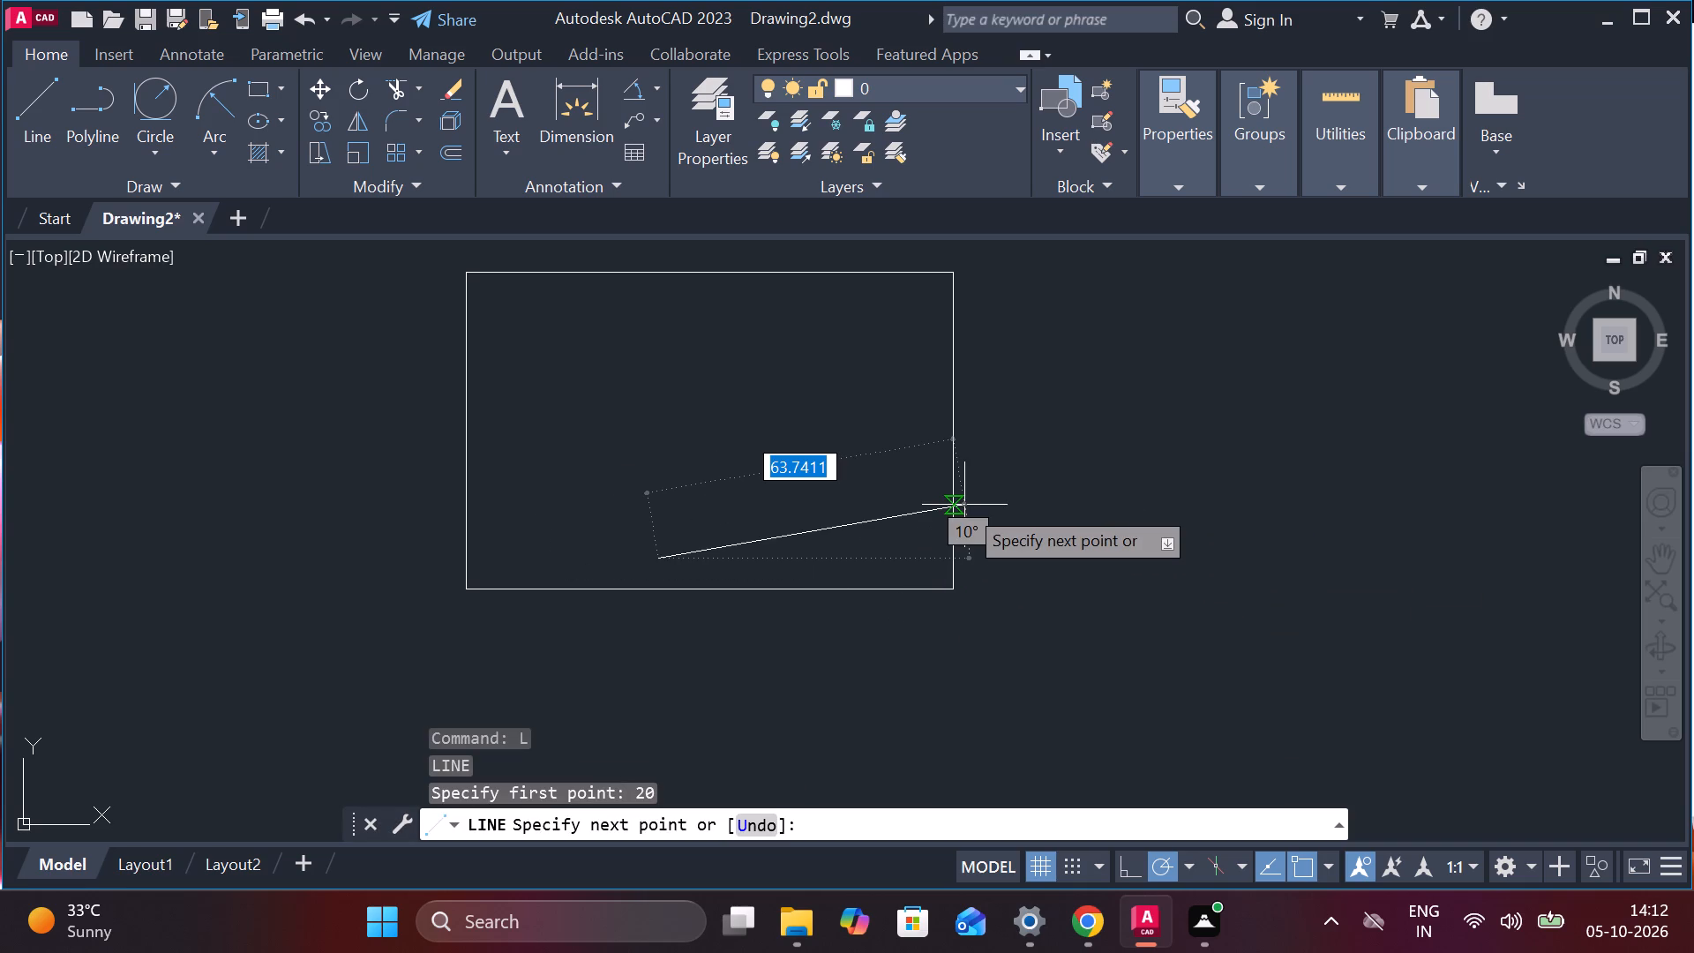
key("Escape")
Draw a 60-long horizontal line inward from 20 above the rectangle's lower-right corner, continuing straight down to the bottom edge.
key("l")
key("Return")
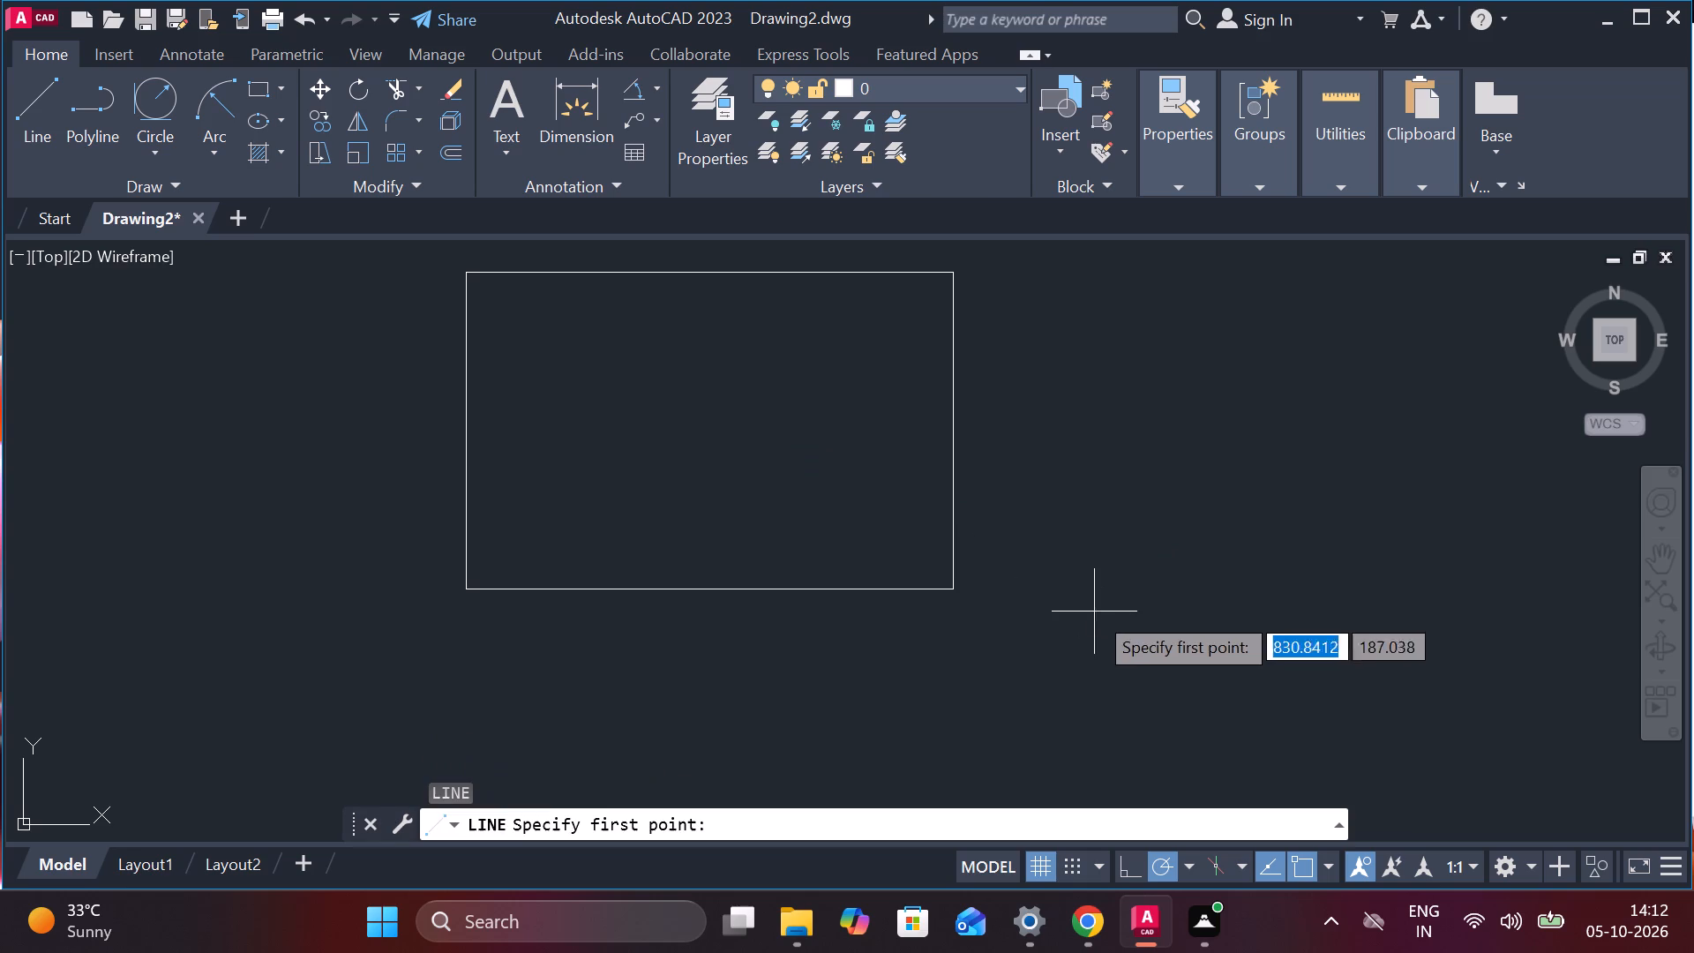
scroll(1040, 594, "down", 3)
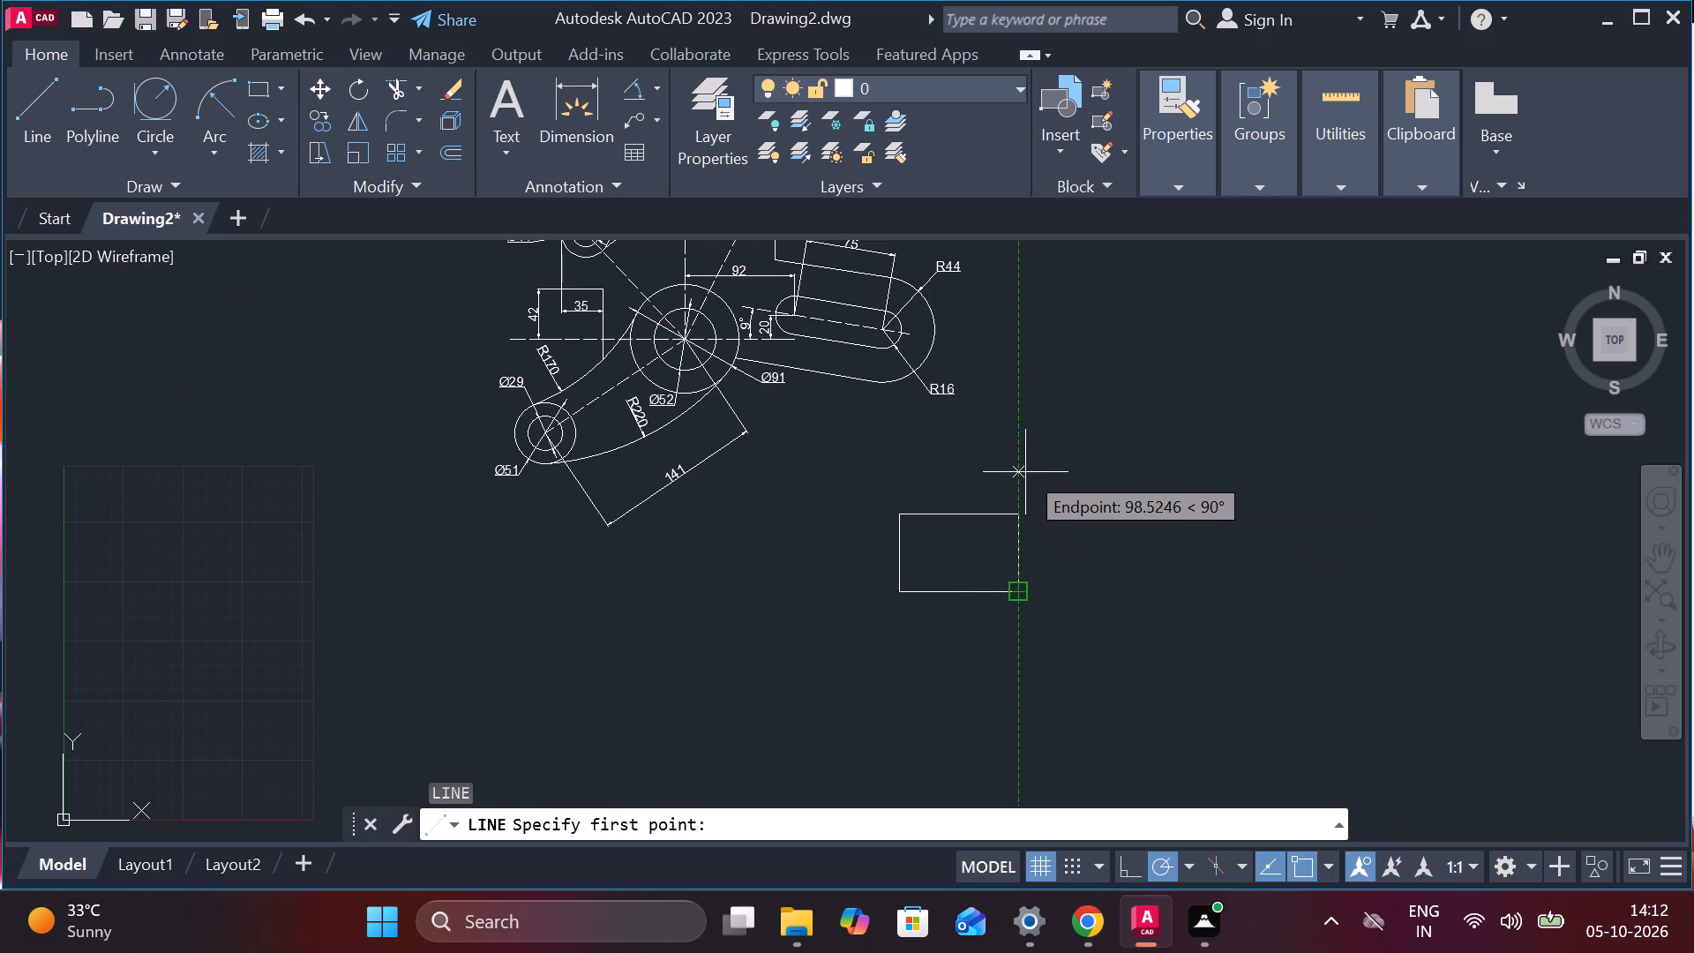
type("20")
key("Return")
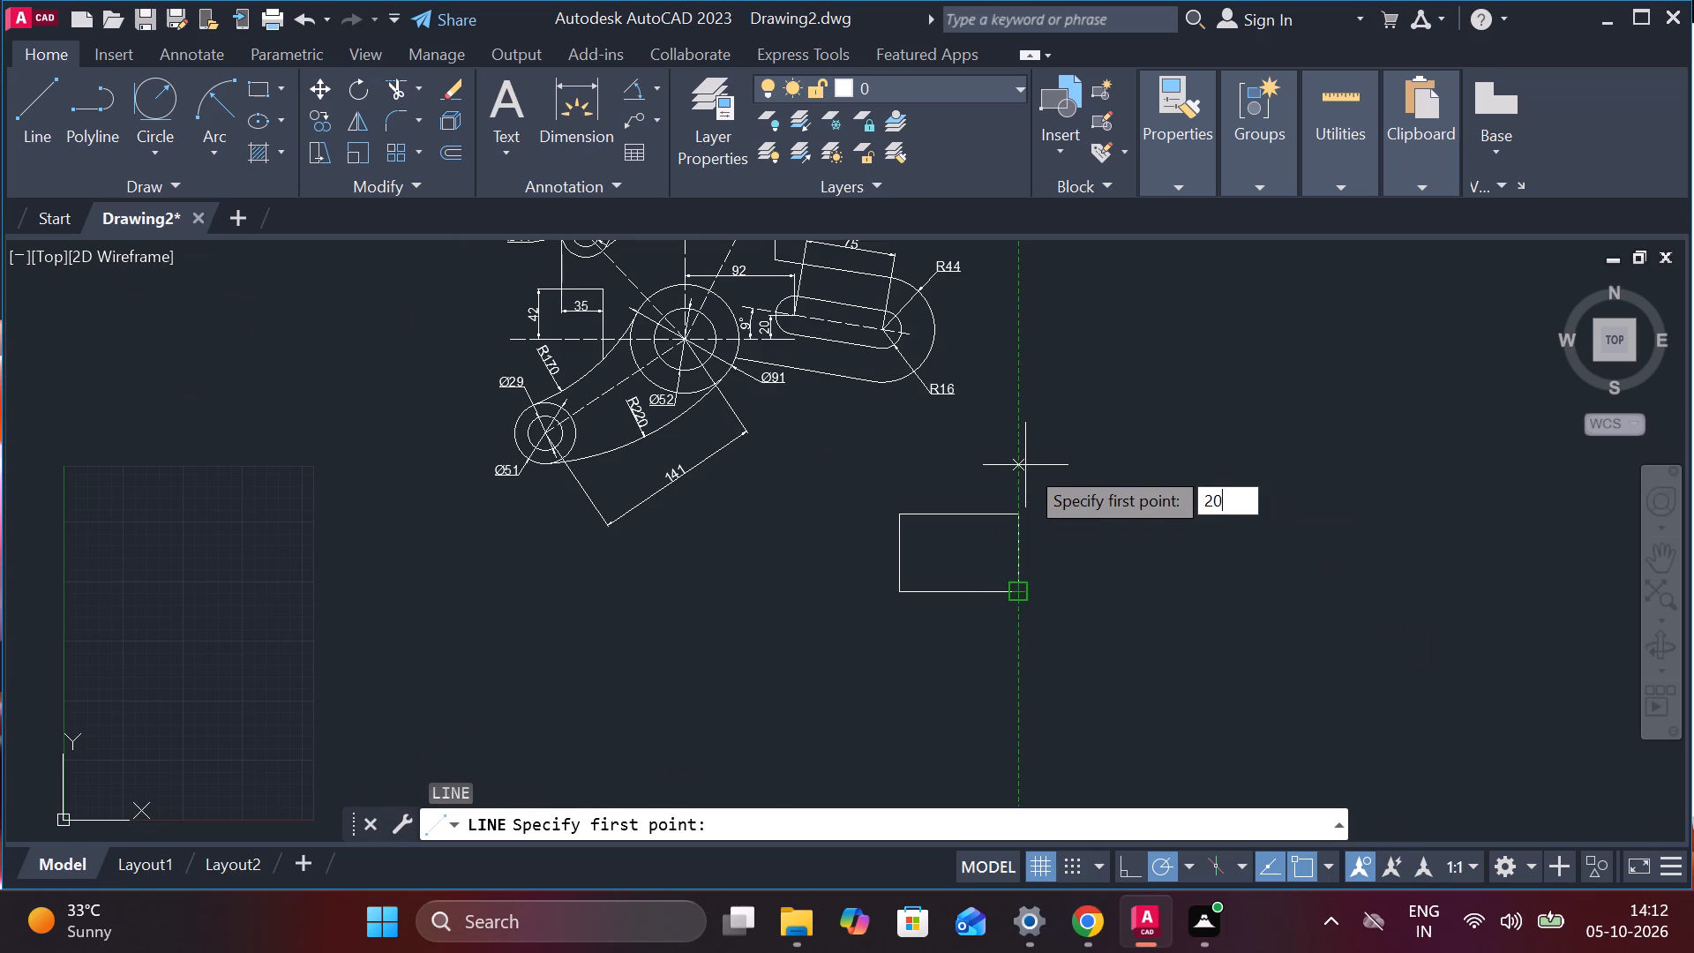
scroll(911, 555, "up", 1)
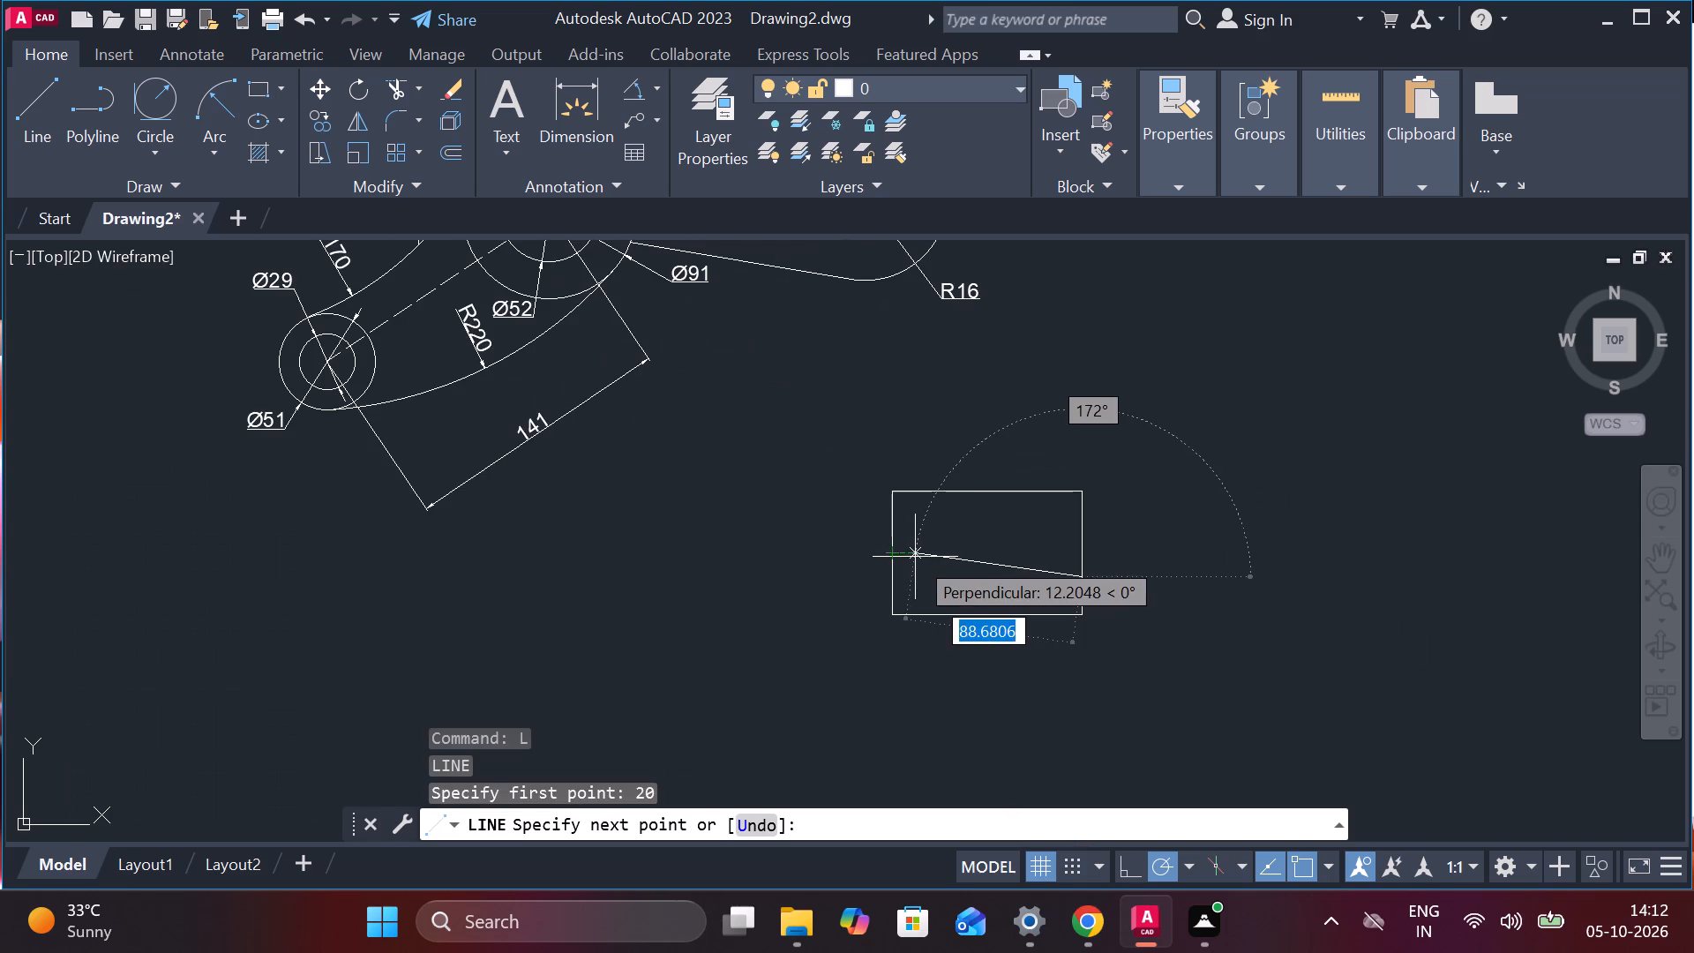
scroll(983, 572, "up", 3)
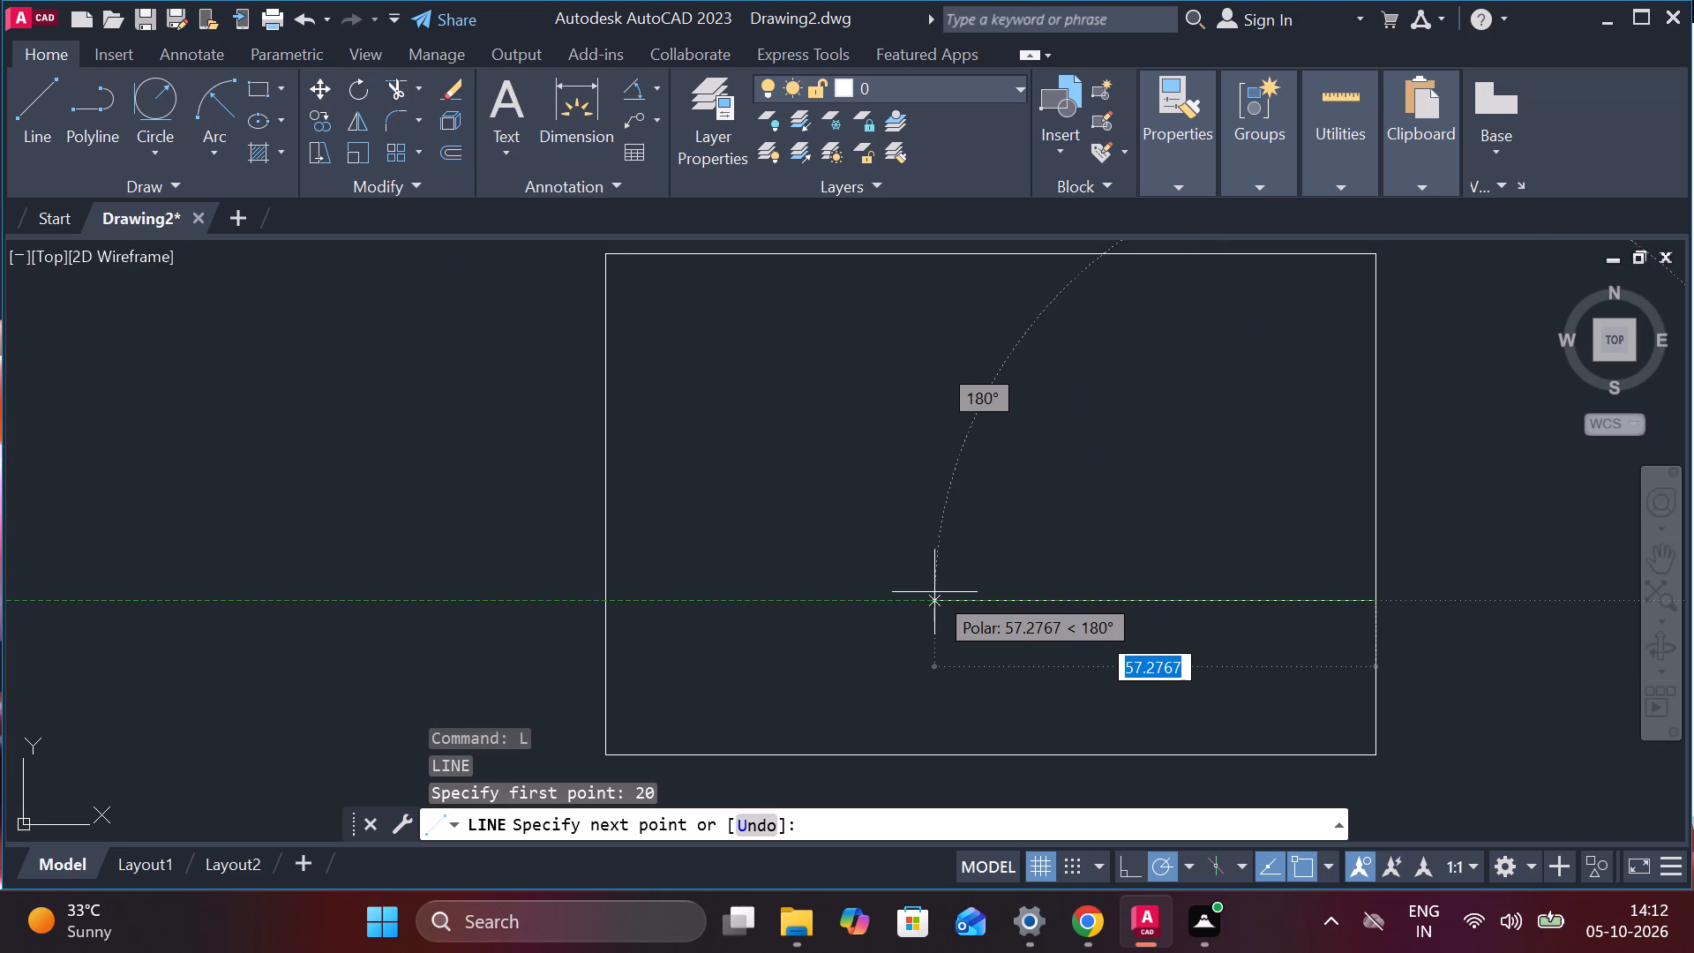
type("60")
key("Return")
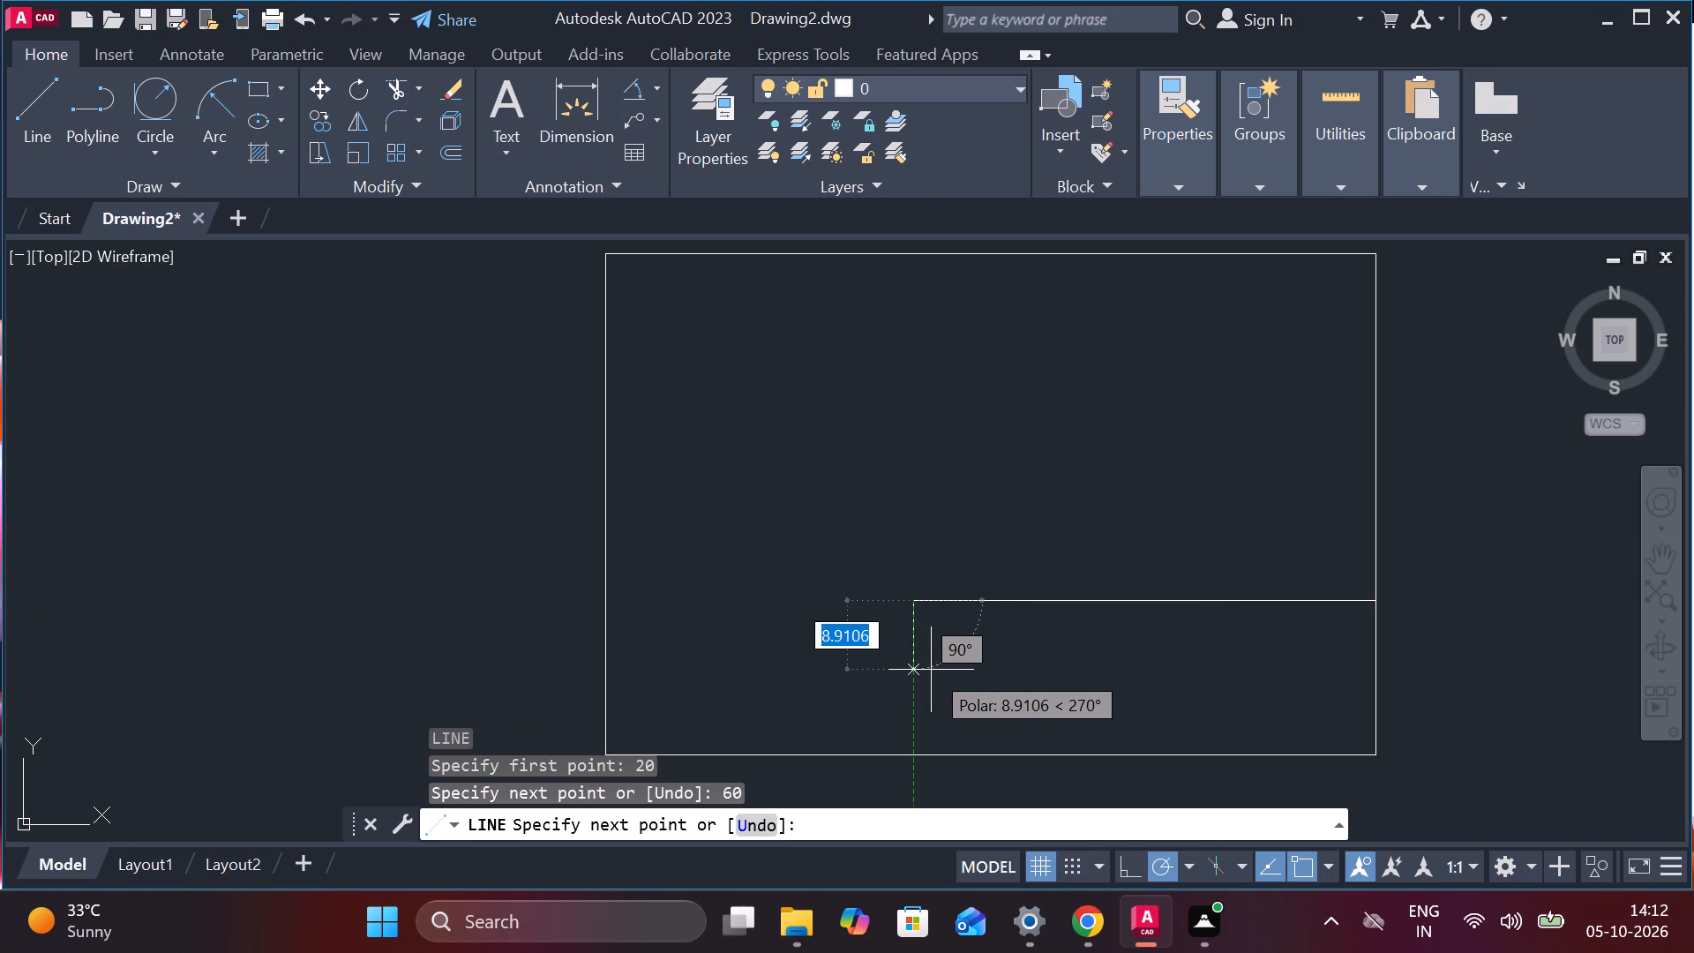
left_click(910, 752)
key("Escape")
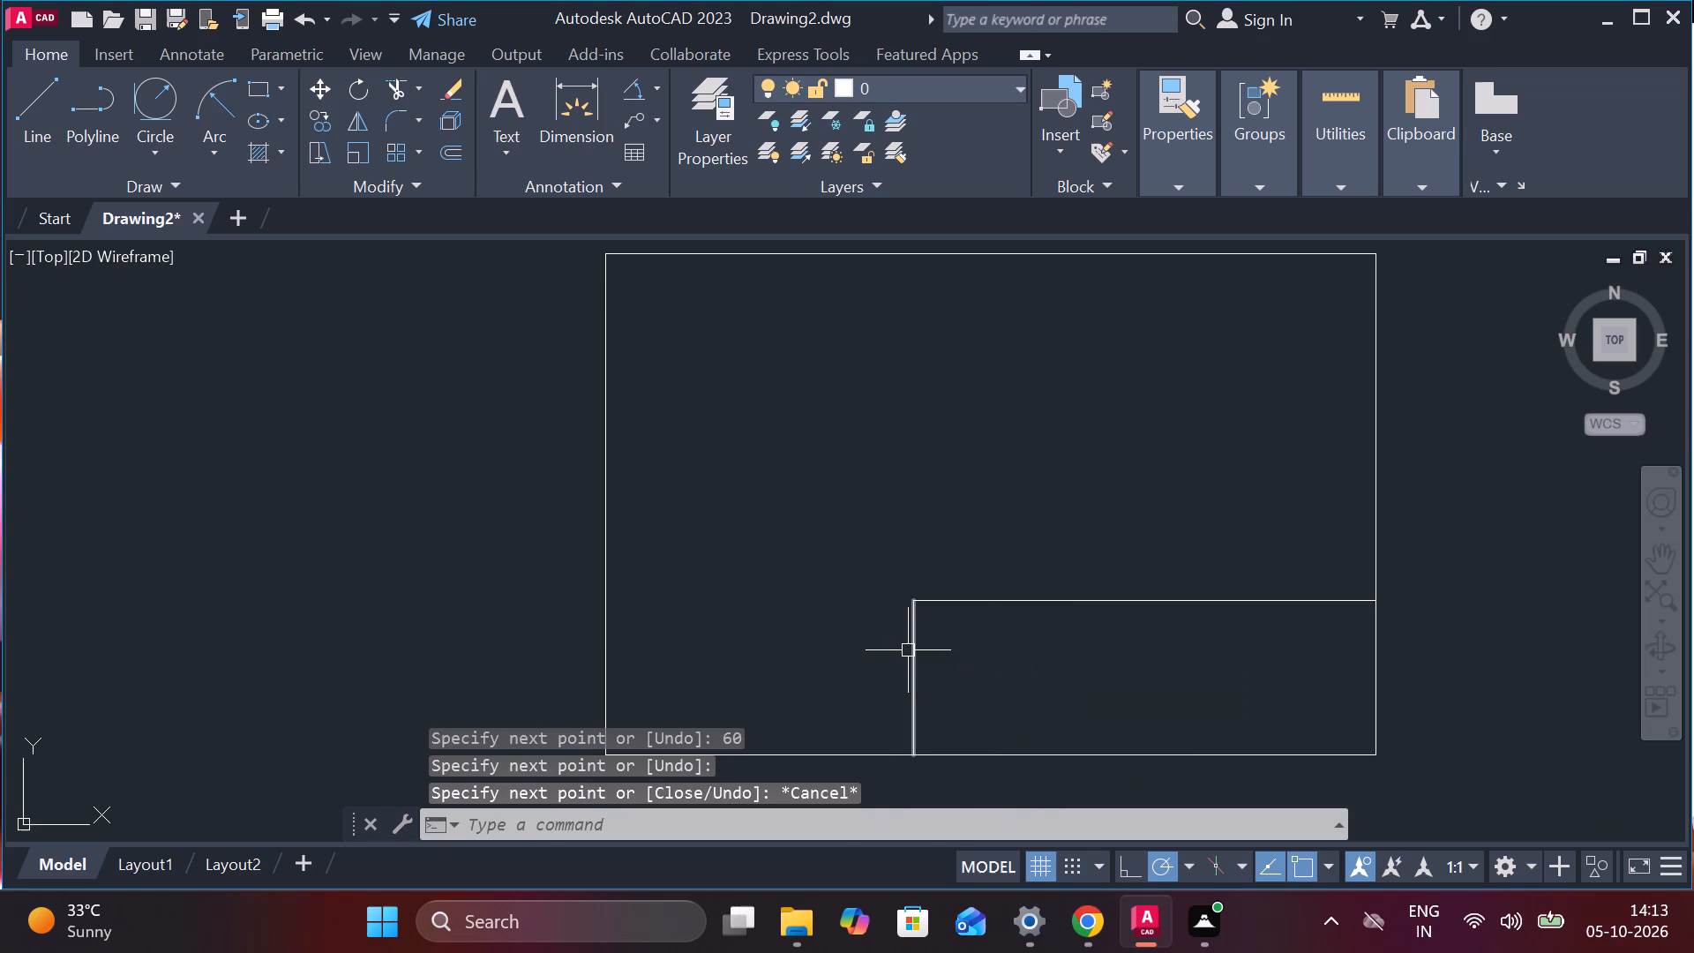
Lengthen the short vertical line upward until it meets the rectangle's top edge.
double_click(928, 661)
left_click(896, 661)
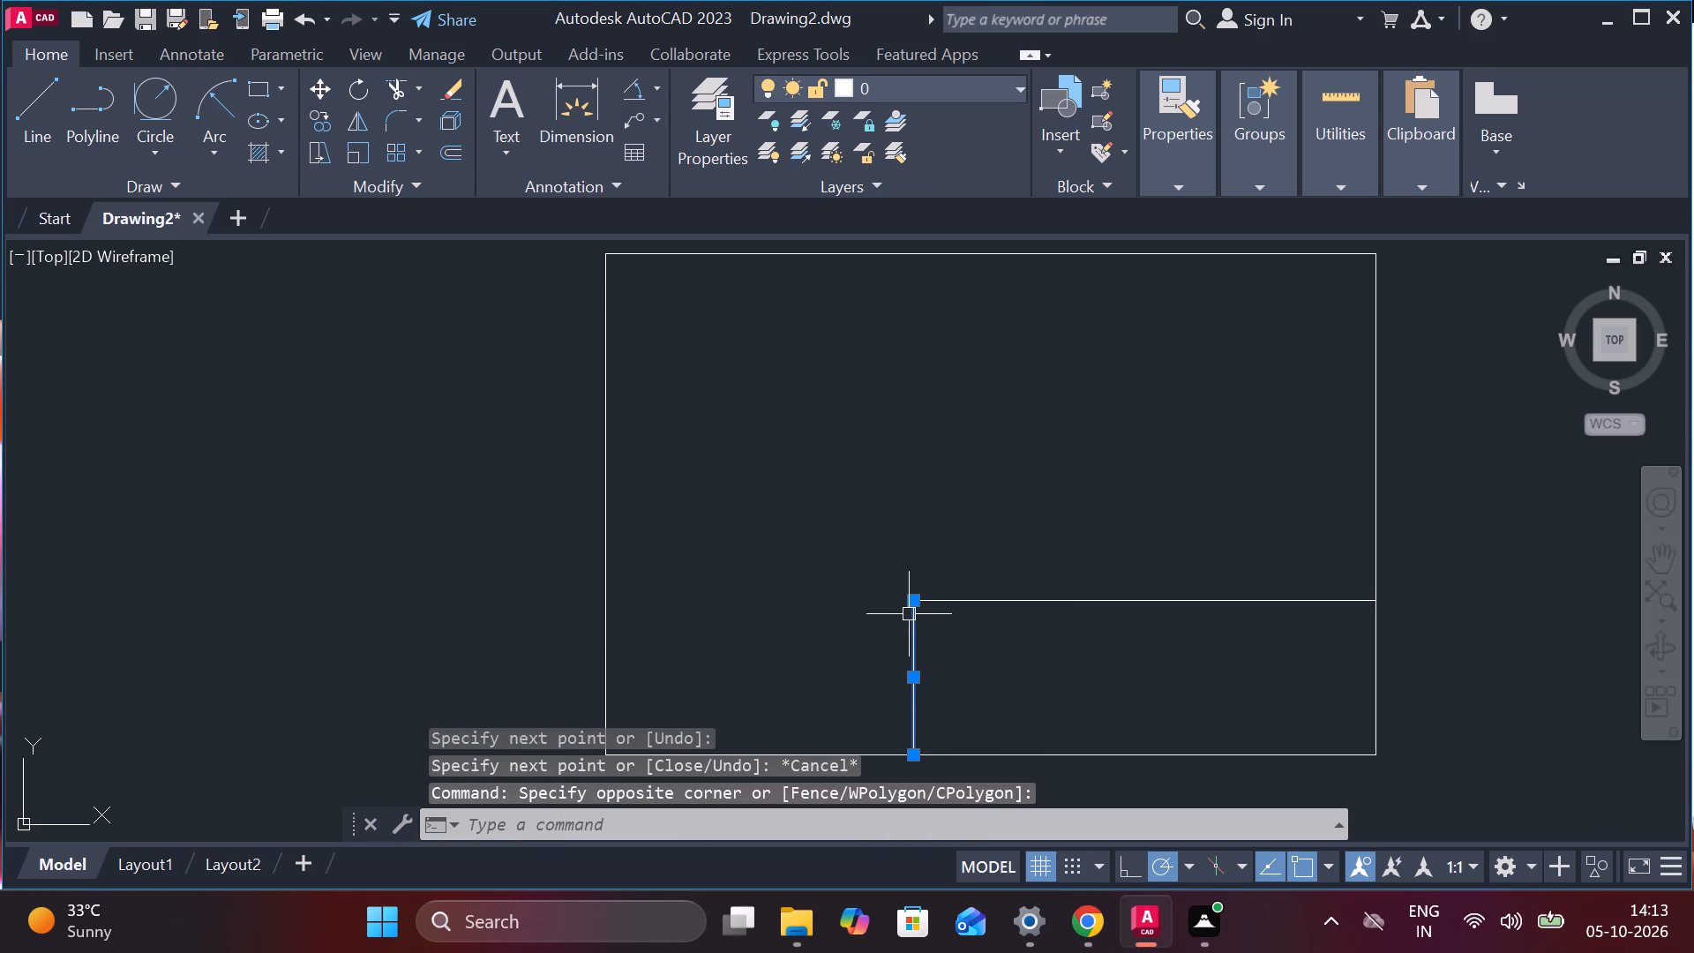
left_click(978, 670)
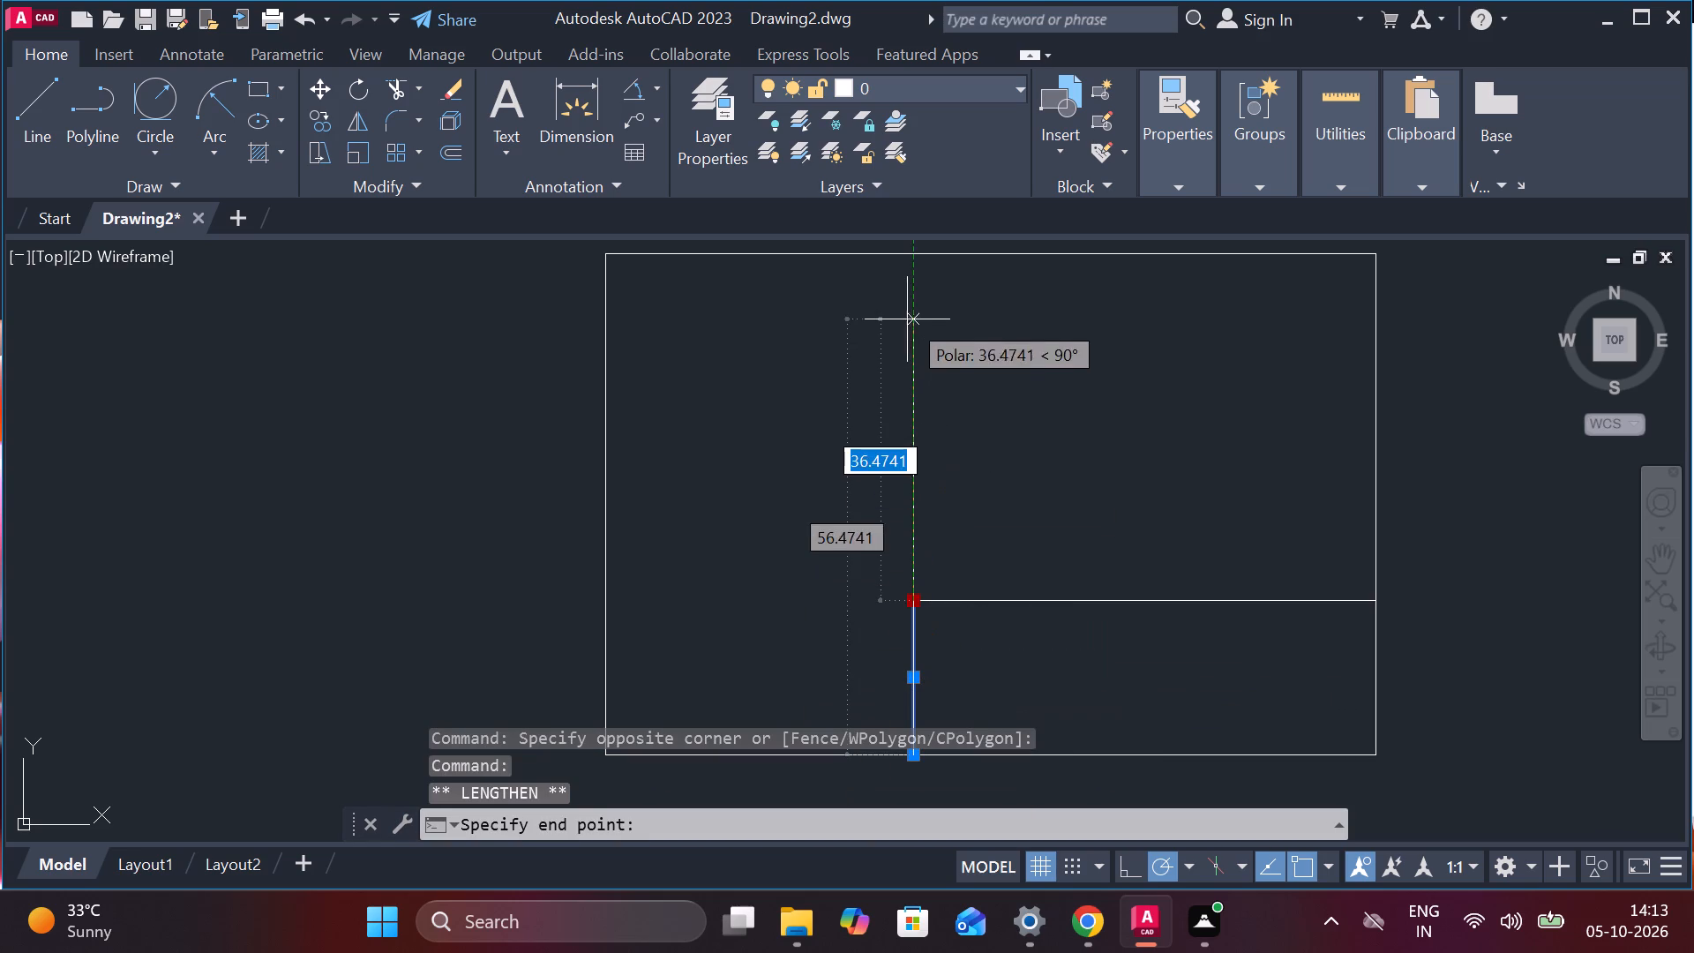
left_click(911, 259)
key("Escape")
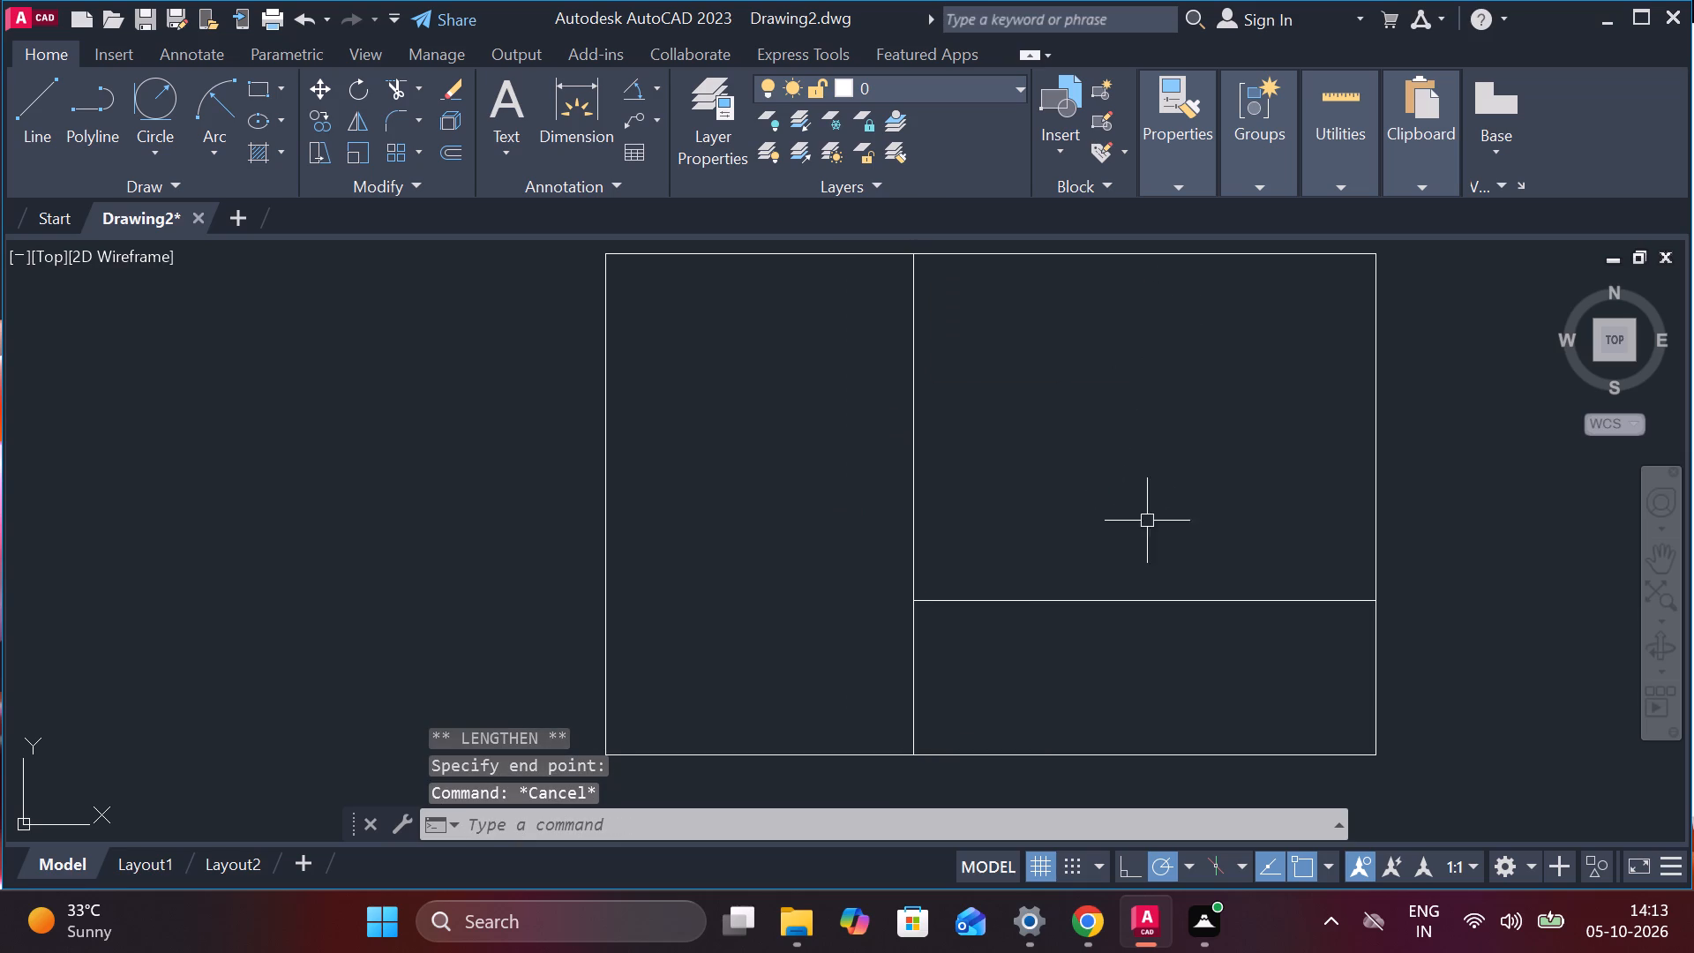
Copy the 60-long horizontal line upward at distances of 7, 14, 21, 28 and 35 from the original.
left_click(1191, 595)
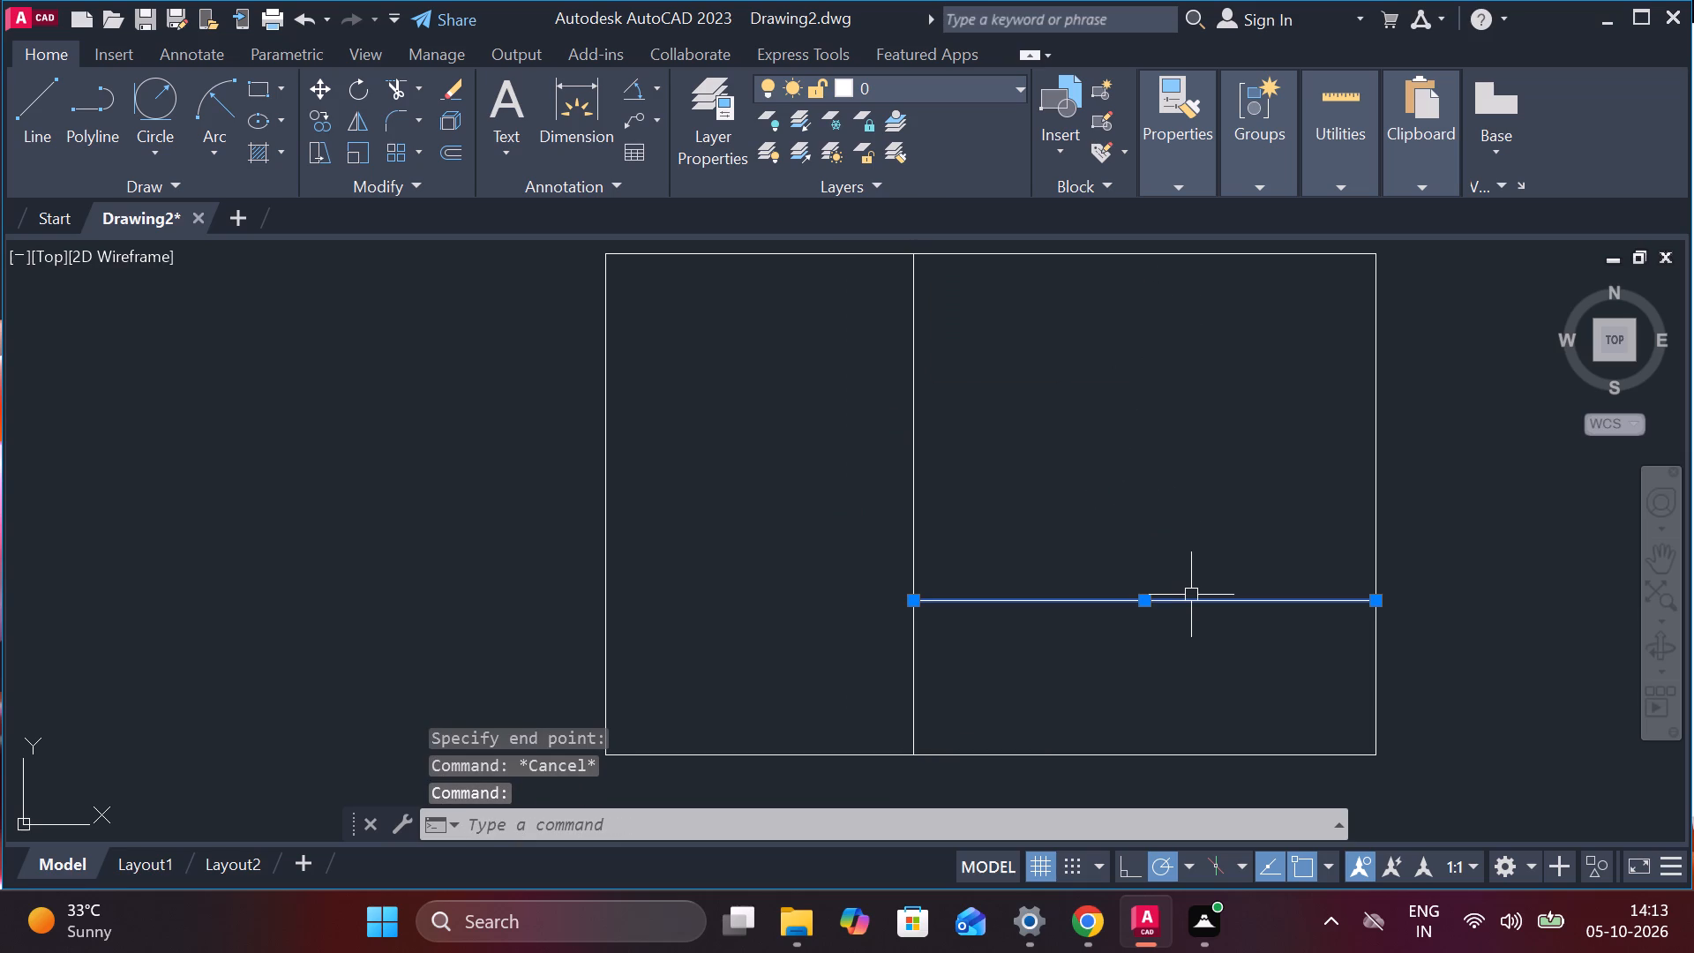
type("CO")
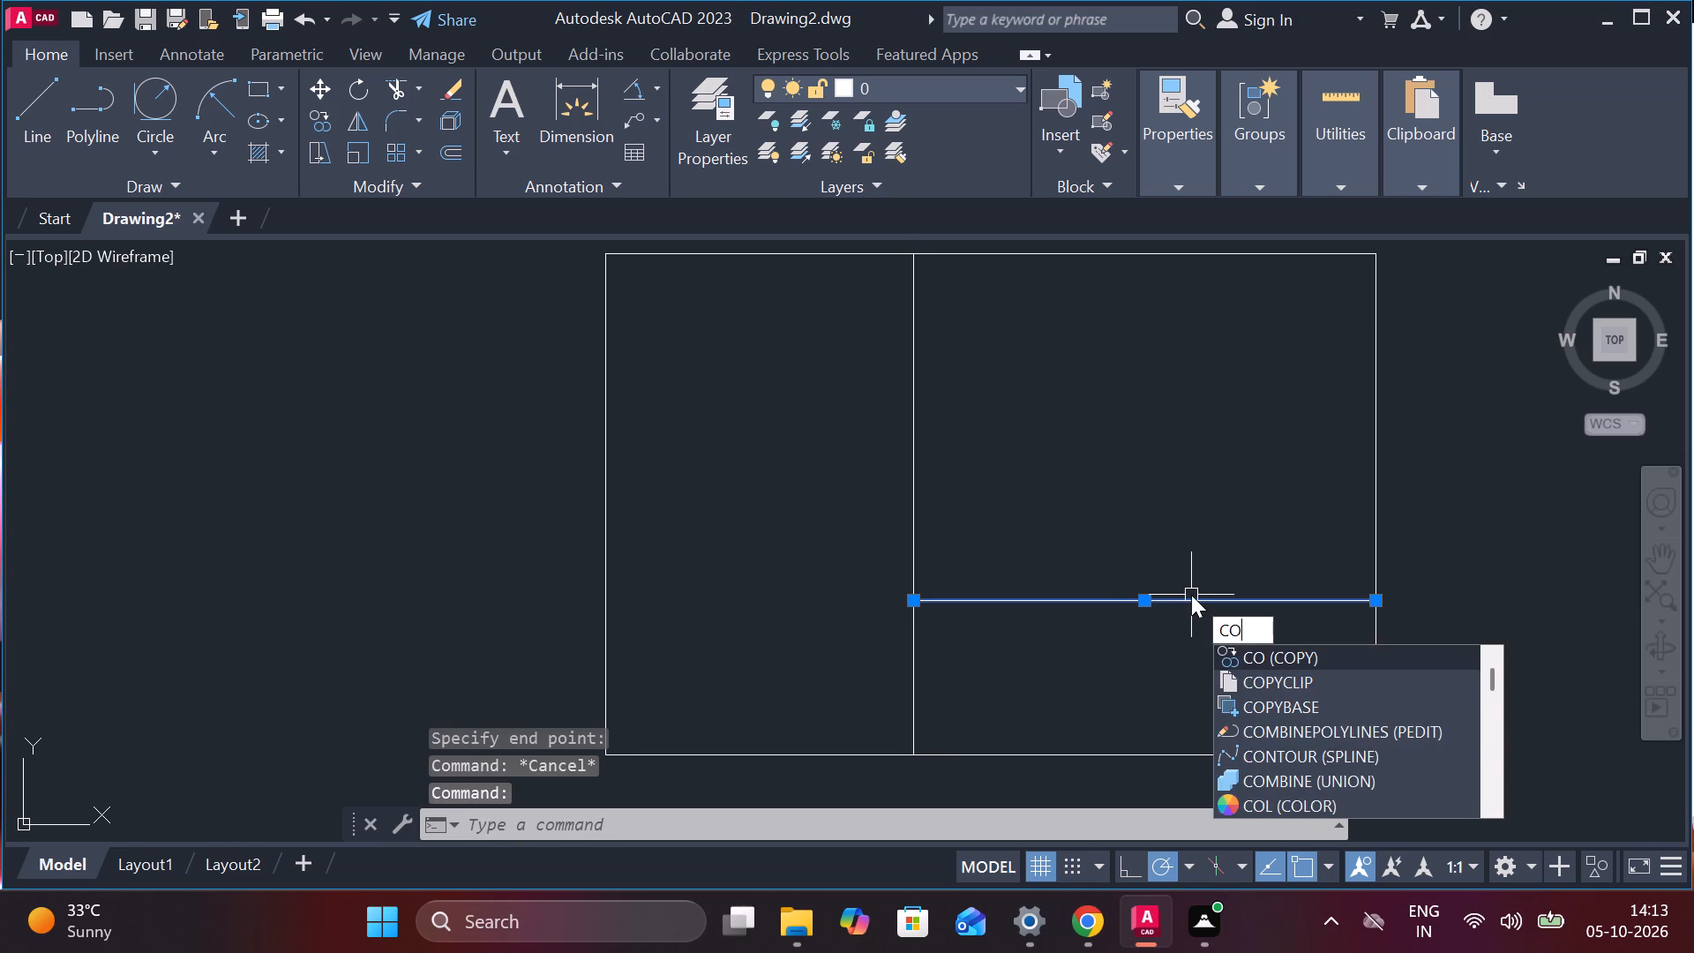
key("Return")
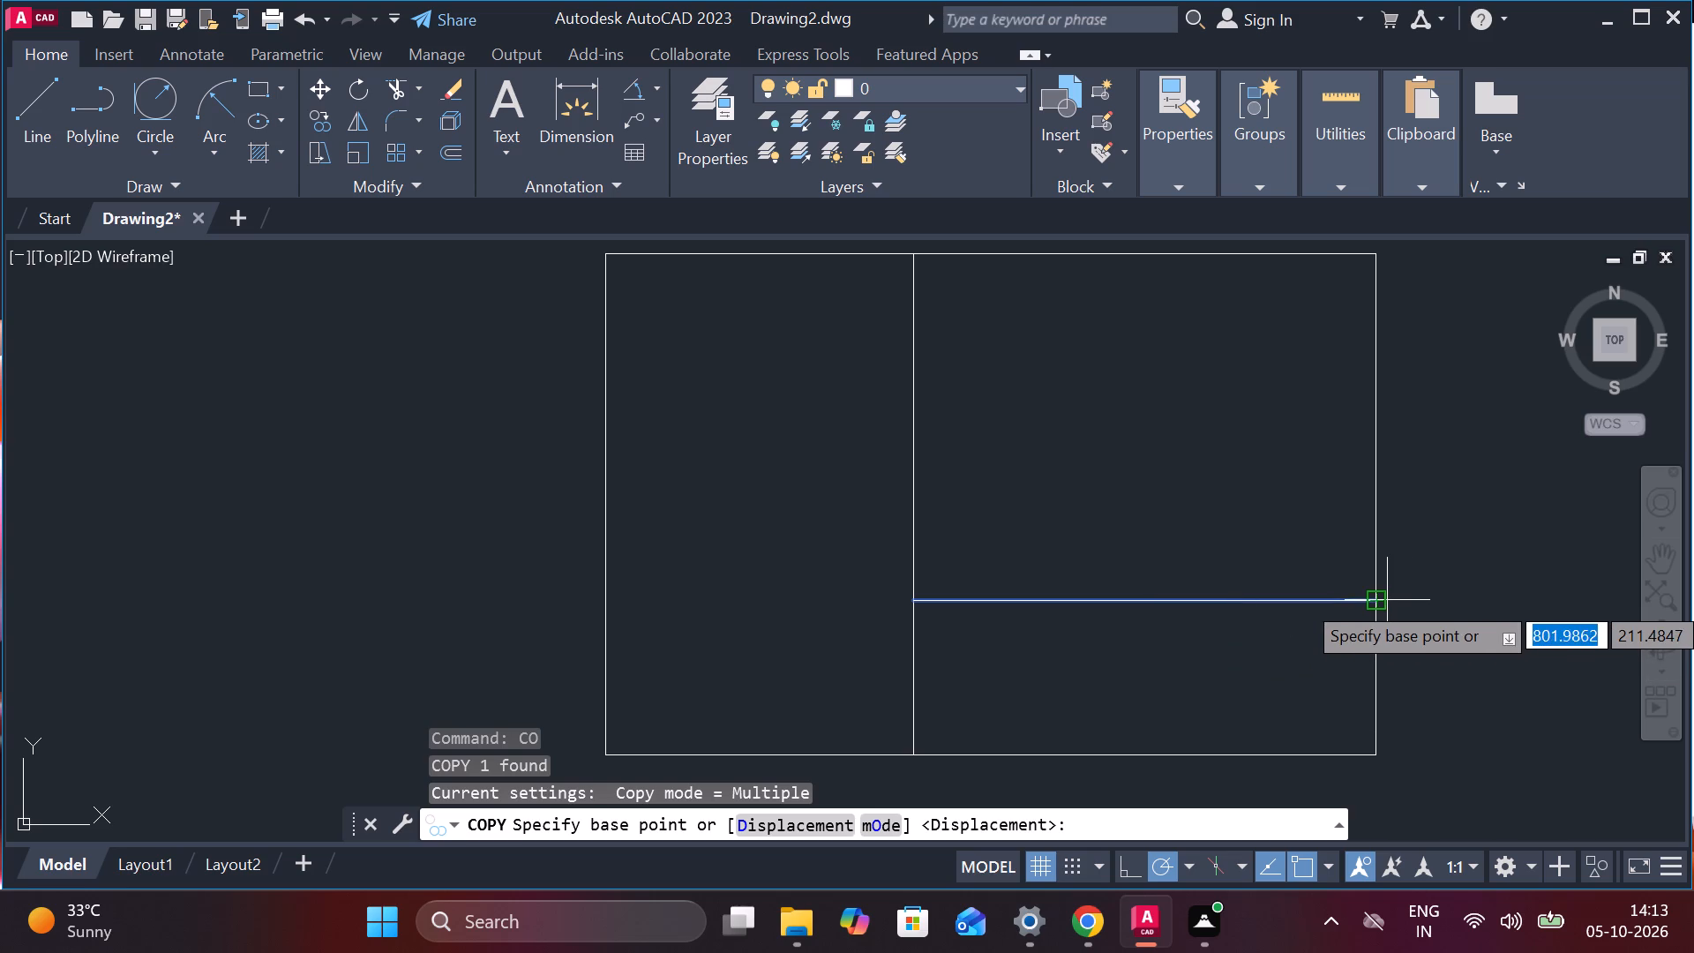
left_click(1368, 604)
middle_click_drag(1375, 368, 1339, 611)
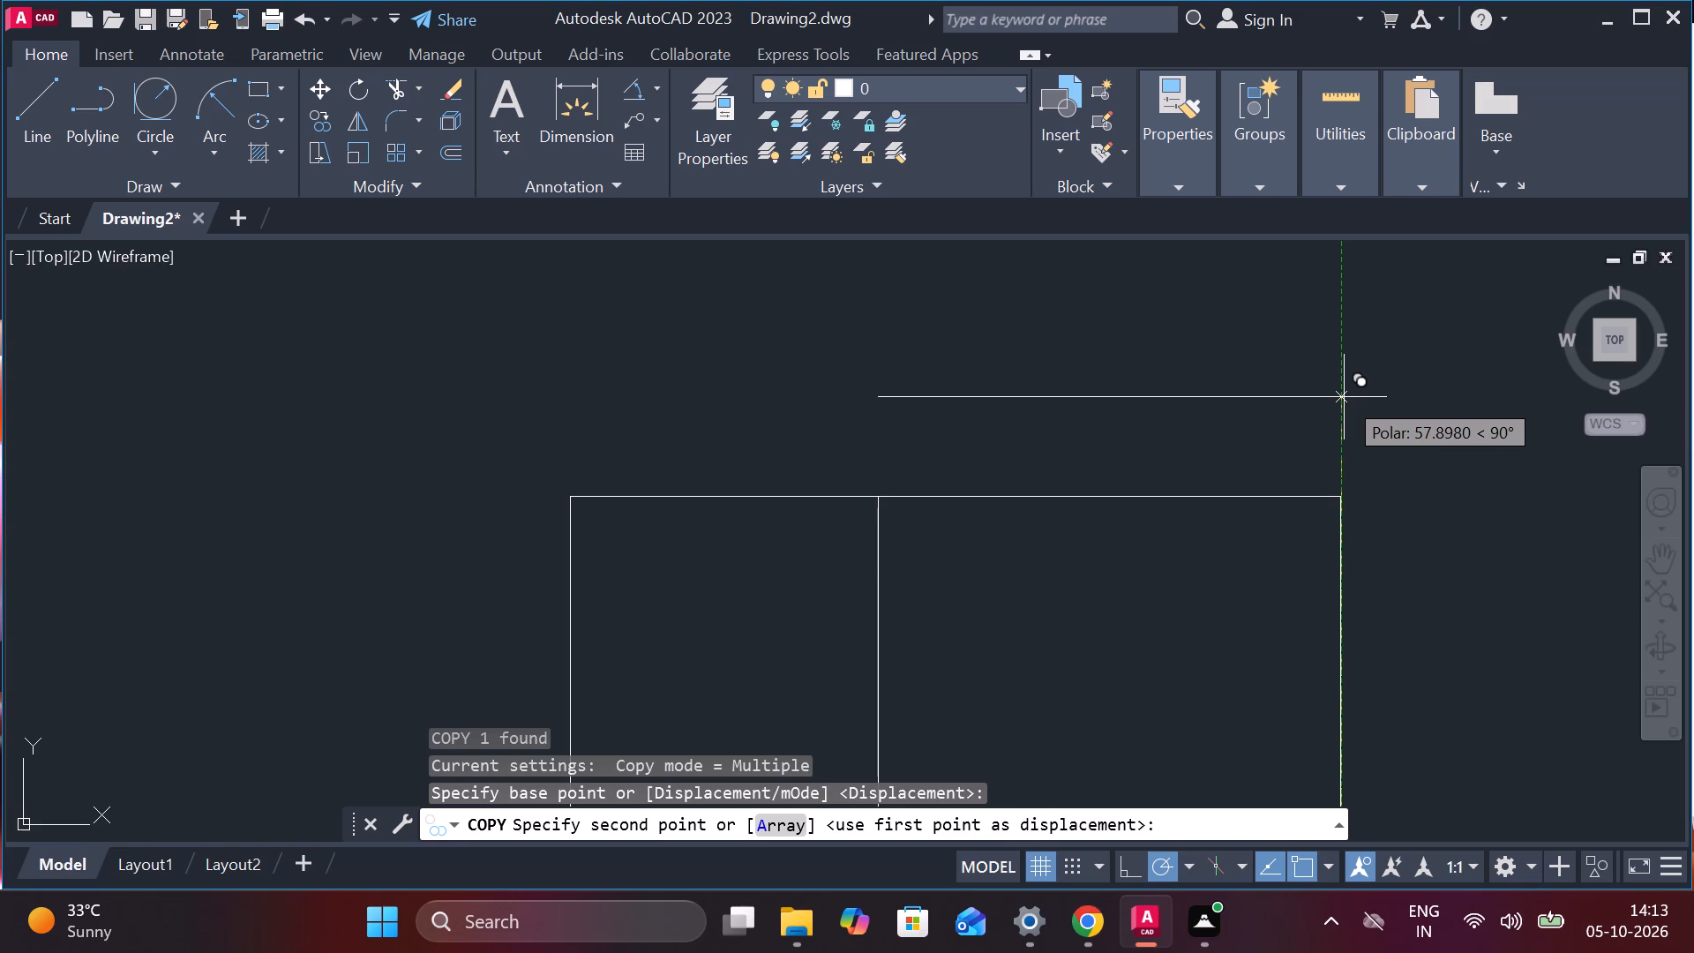
key("7")
key("Return")
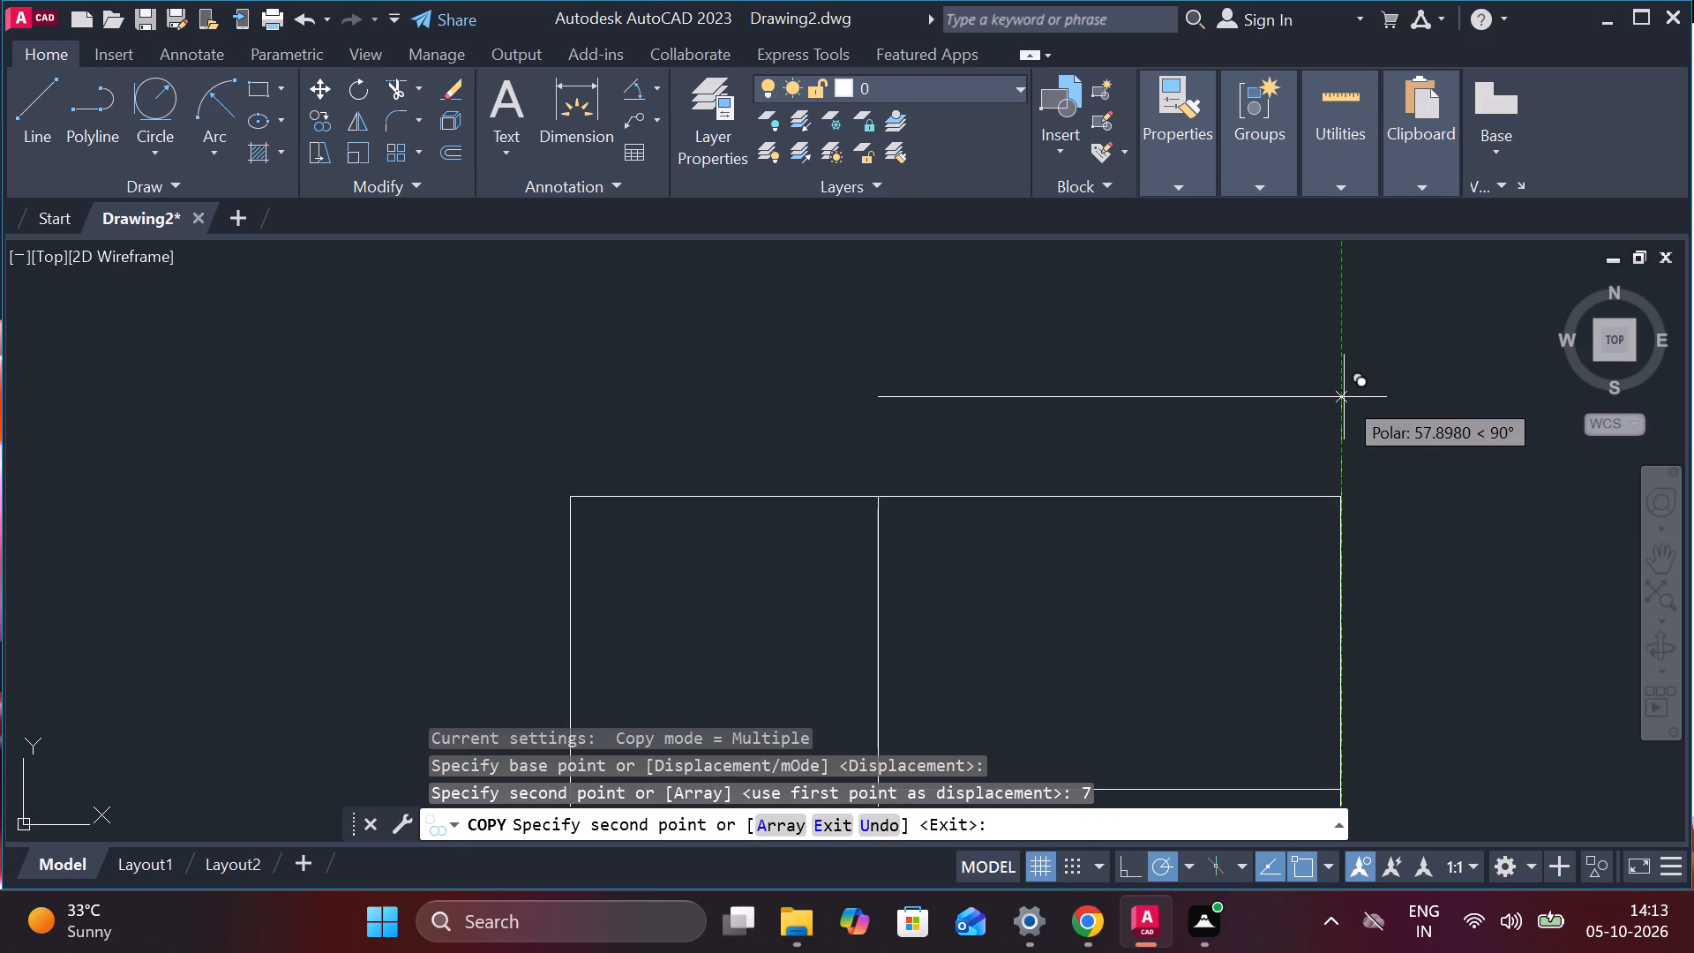
type("14")
key("Return")
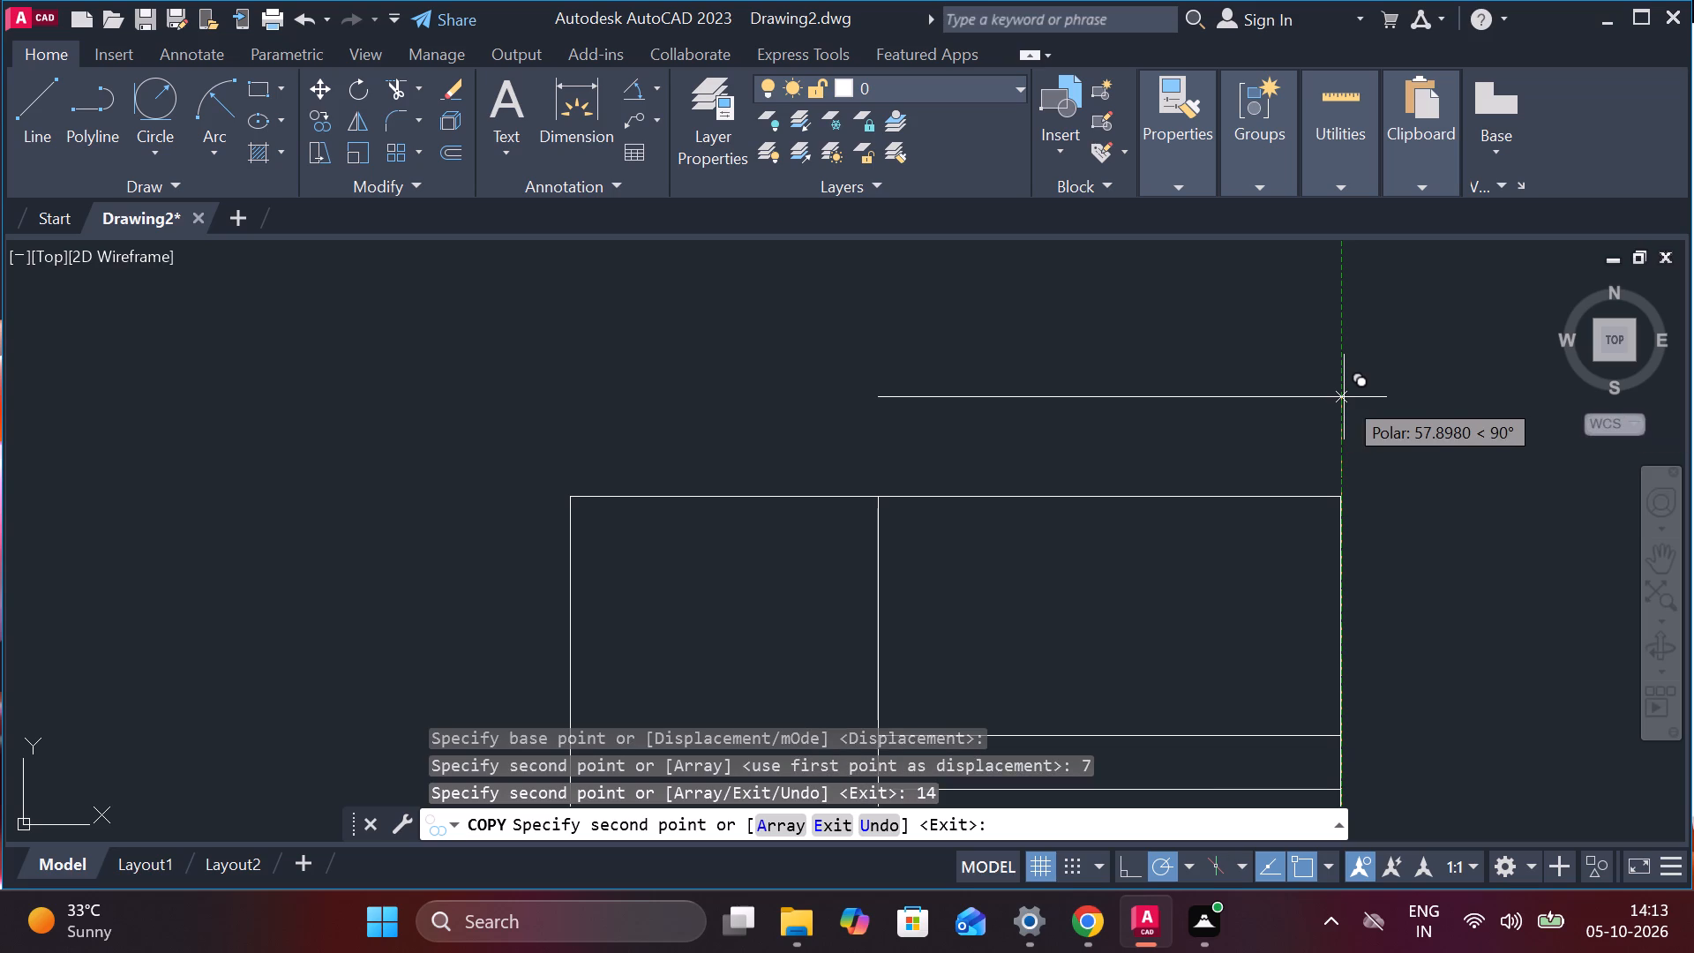
type("21")
key("Return")
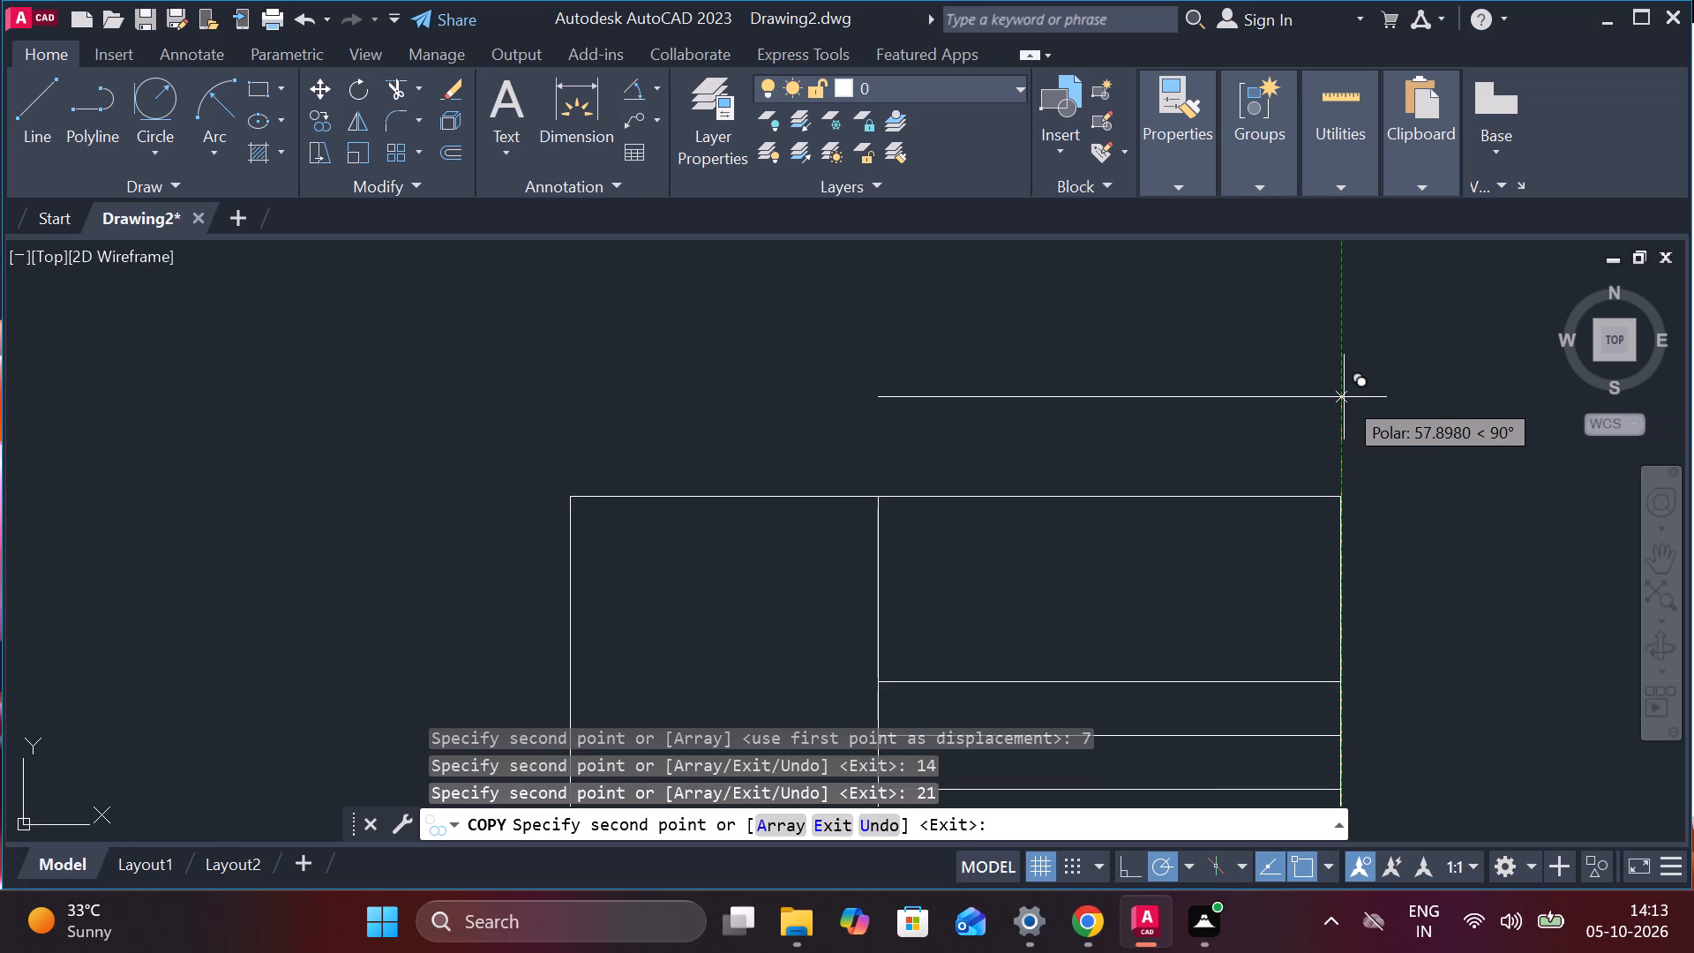
key("2")
key("8")
key("Return")
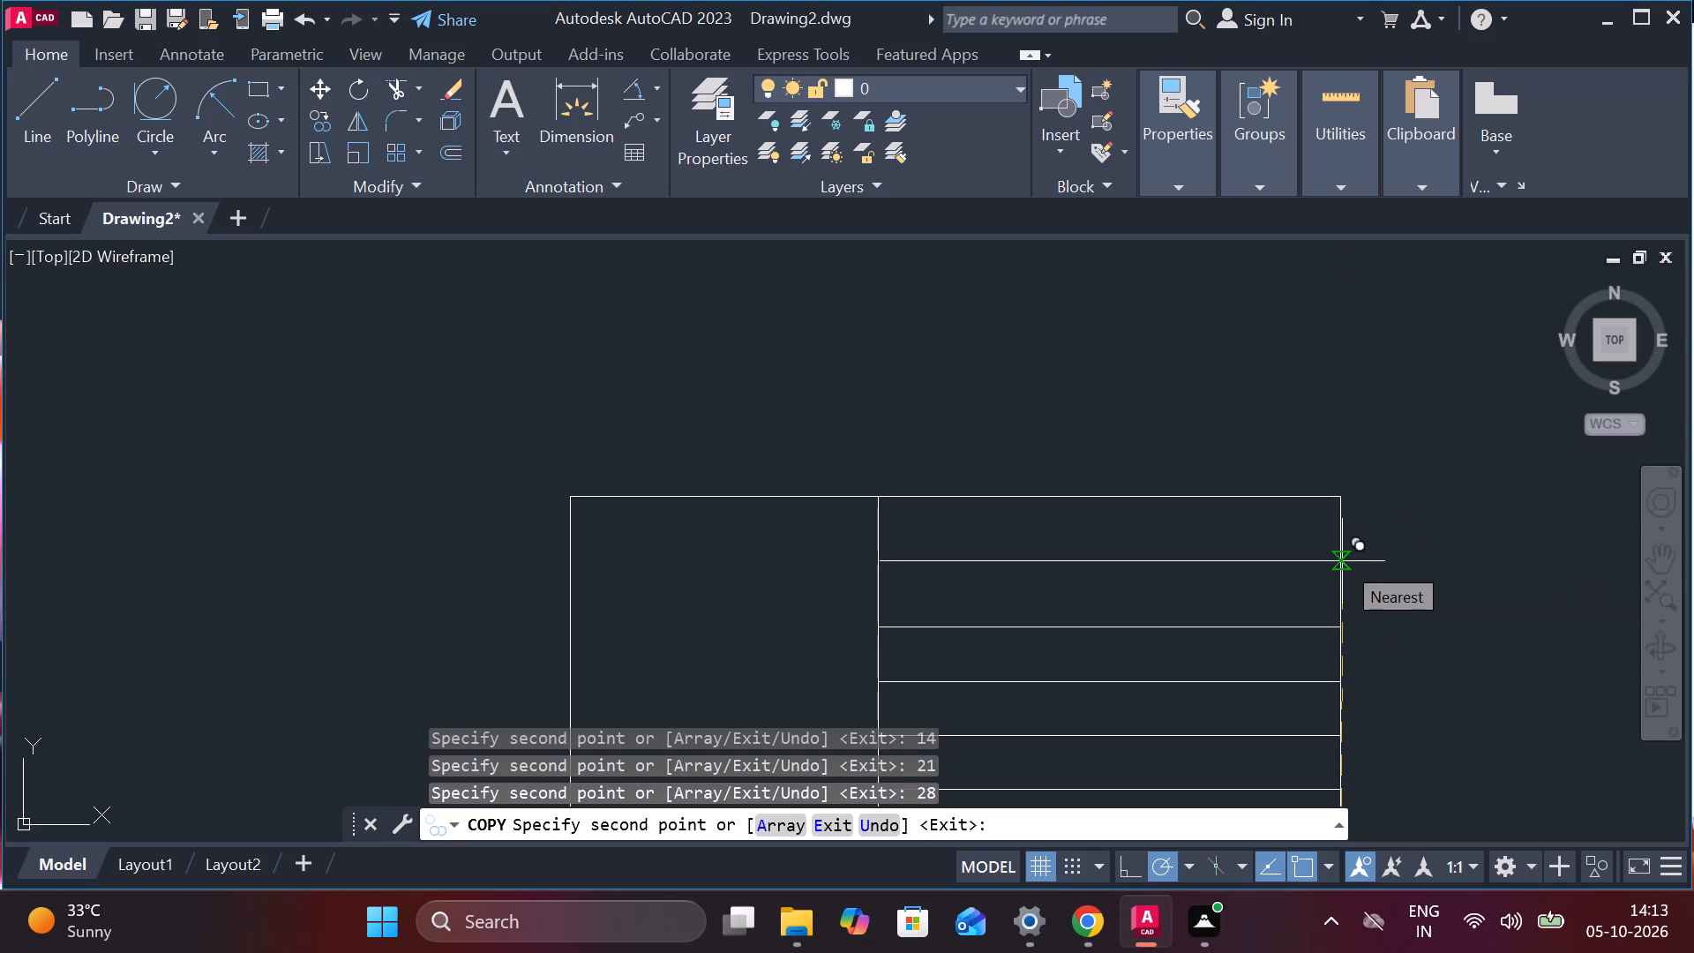
scroll(1375, 595, "down", 1)
scroll(1457, 611, "up", 1)
middle_click_drag(1439, 616, 1238, 364)
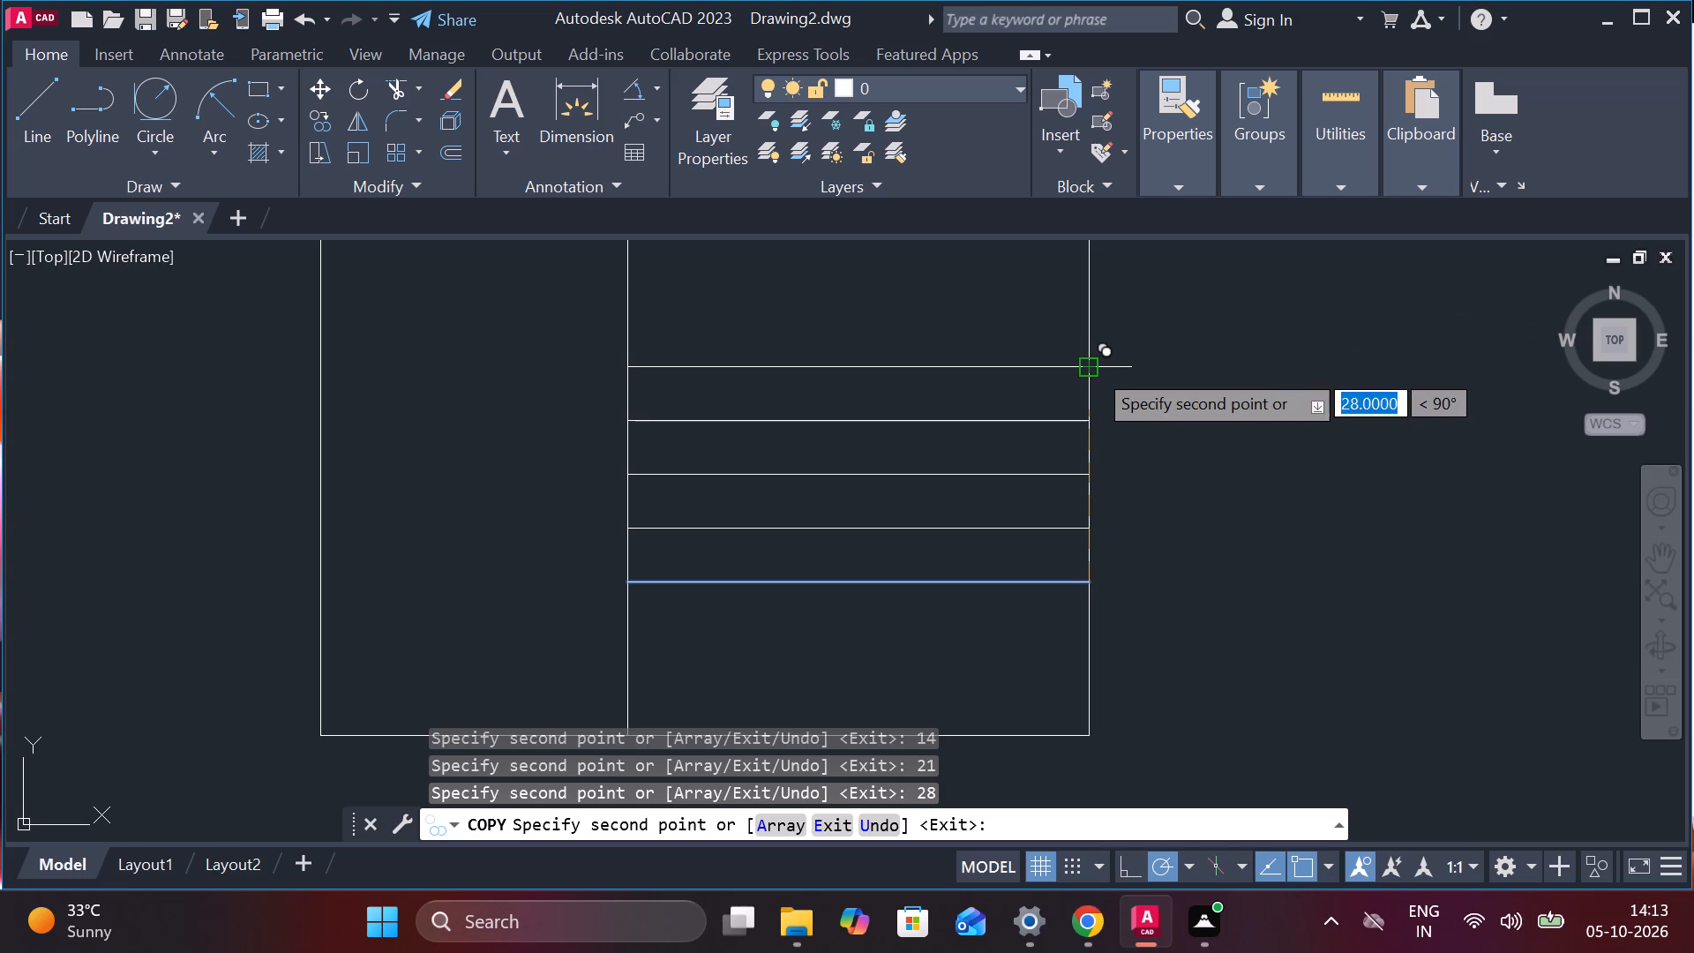
type("36")
key("BackSpace")
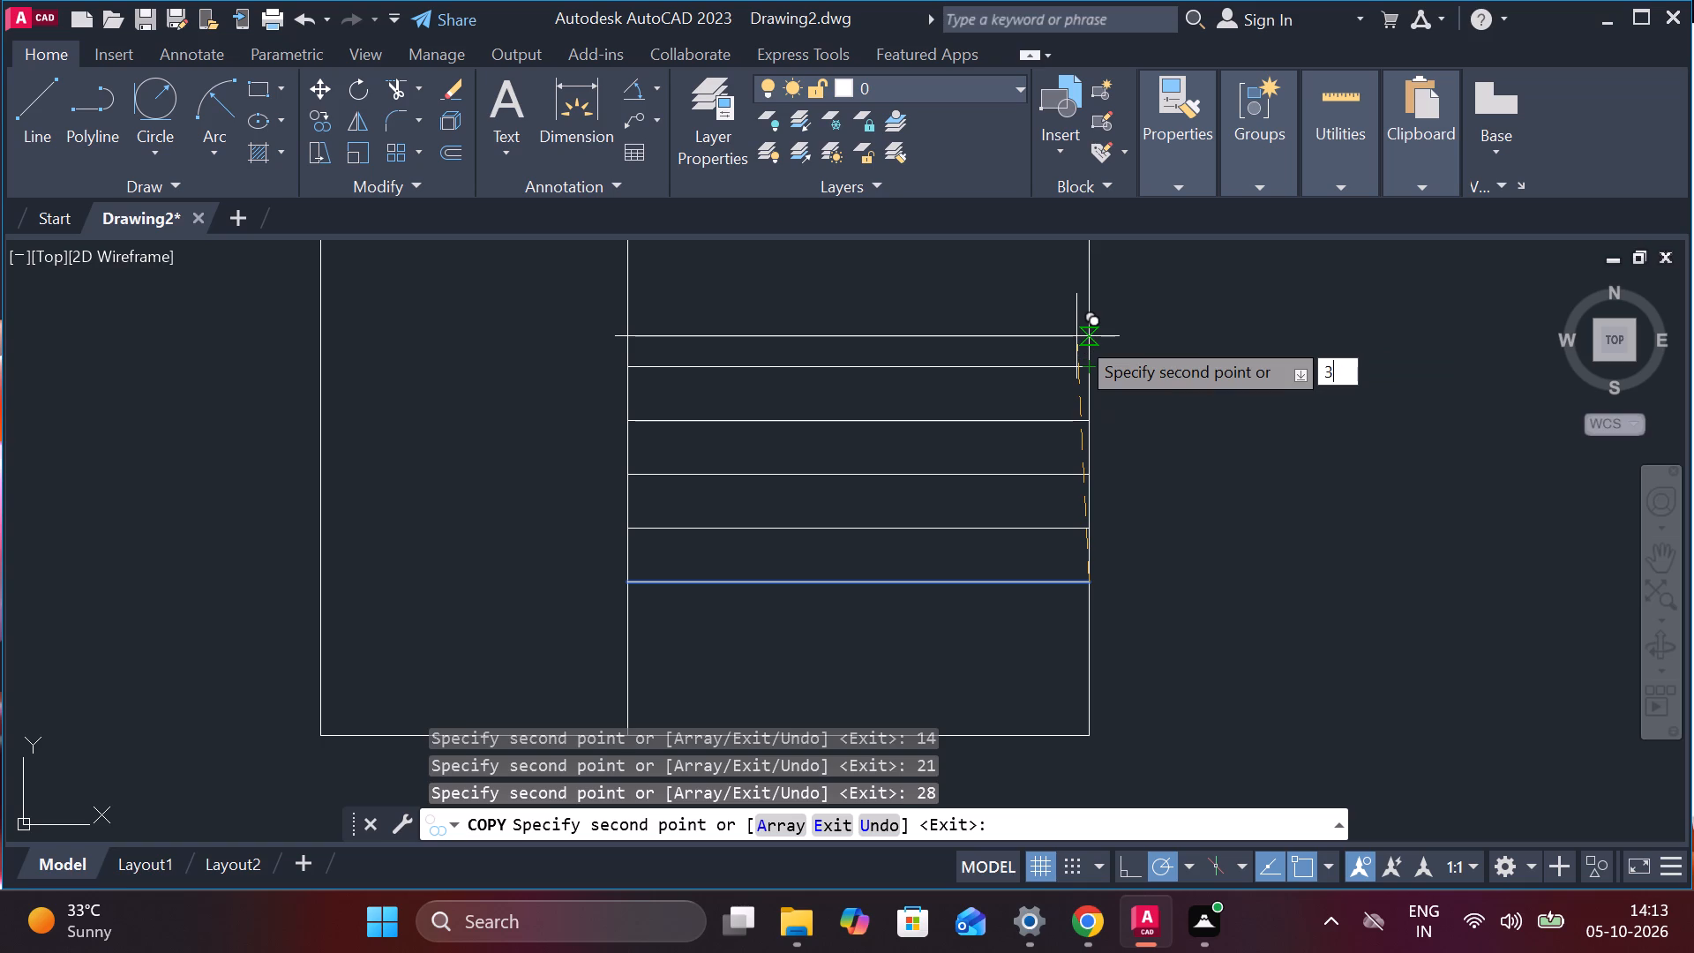
key("5")
key("Return")
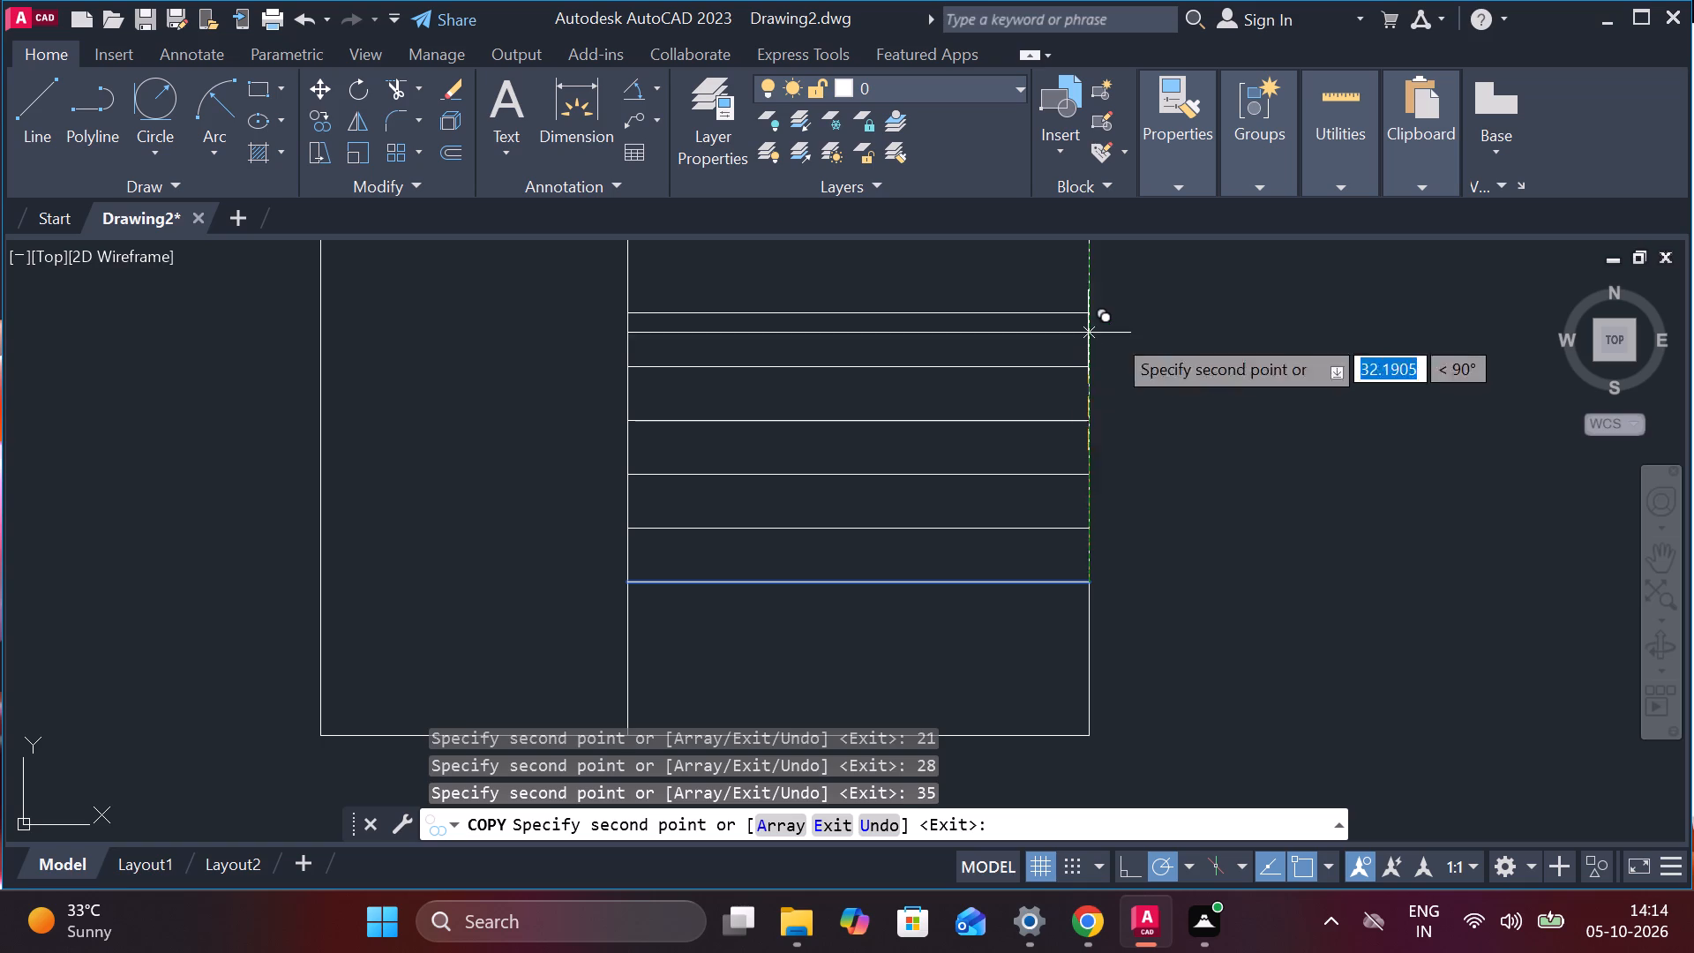
key("Escape")
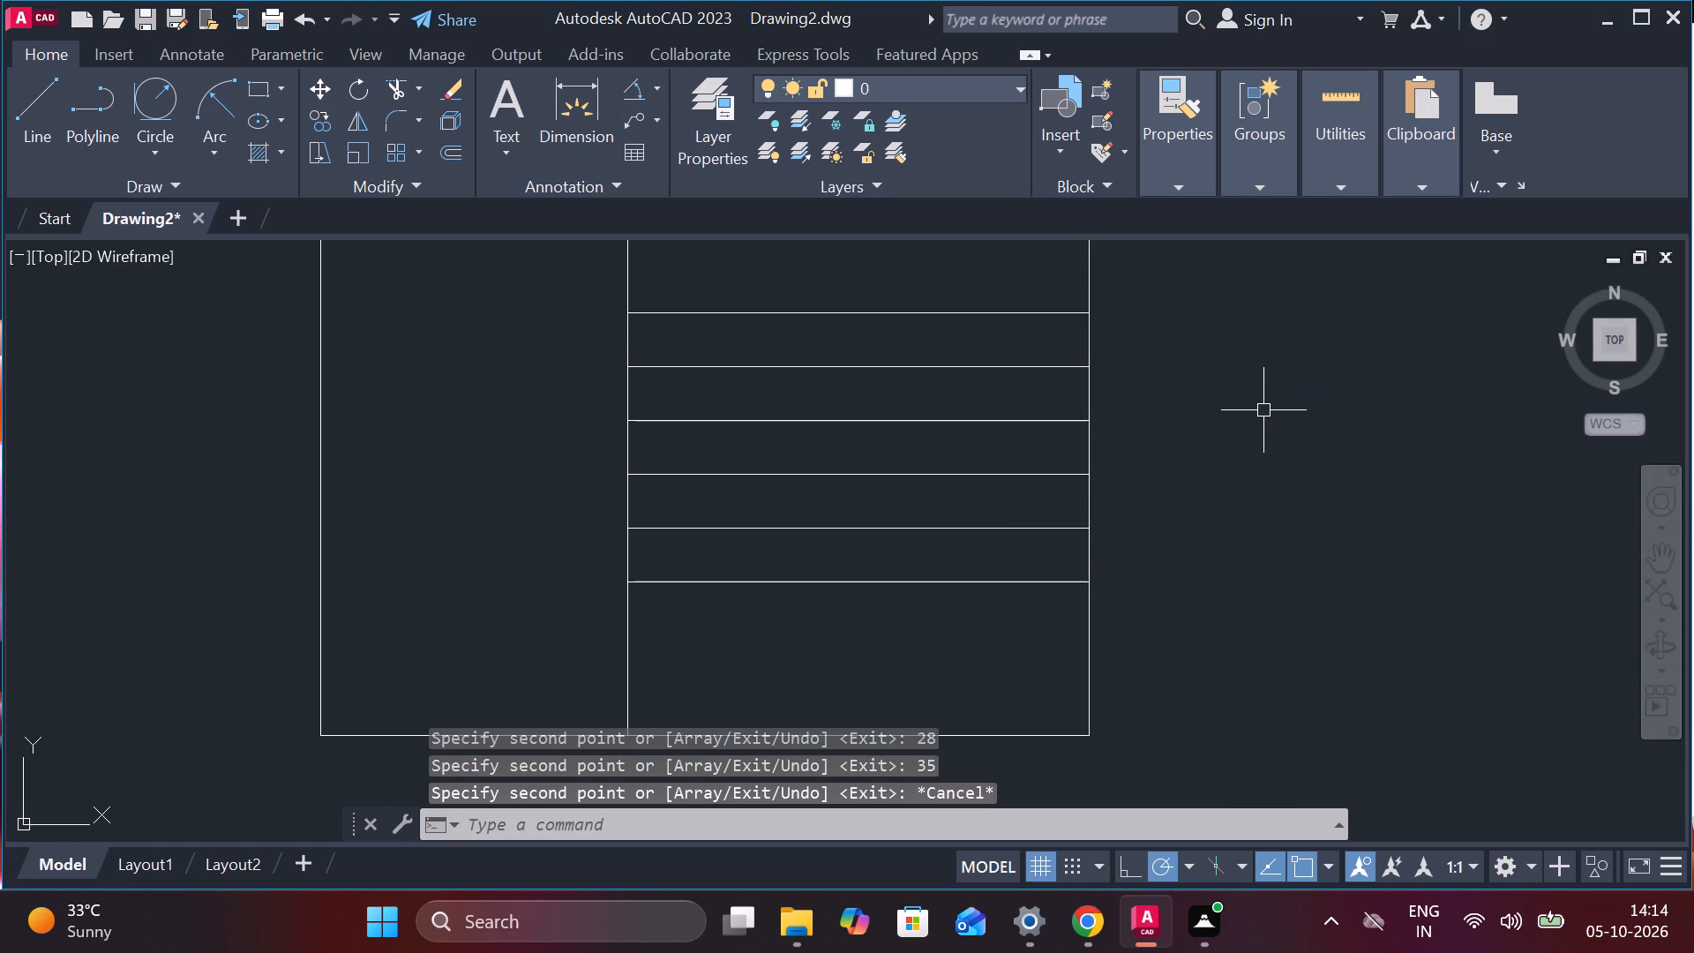
Draw a 40-long line along the top edge from the rectangle's upper-left corner to the vertical divider.
scroll(1263, 410, "down", 2)
scroll(1247, 402, "up", 1)
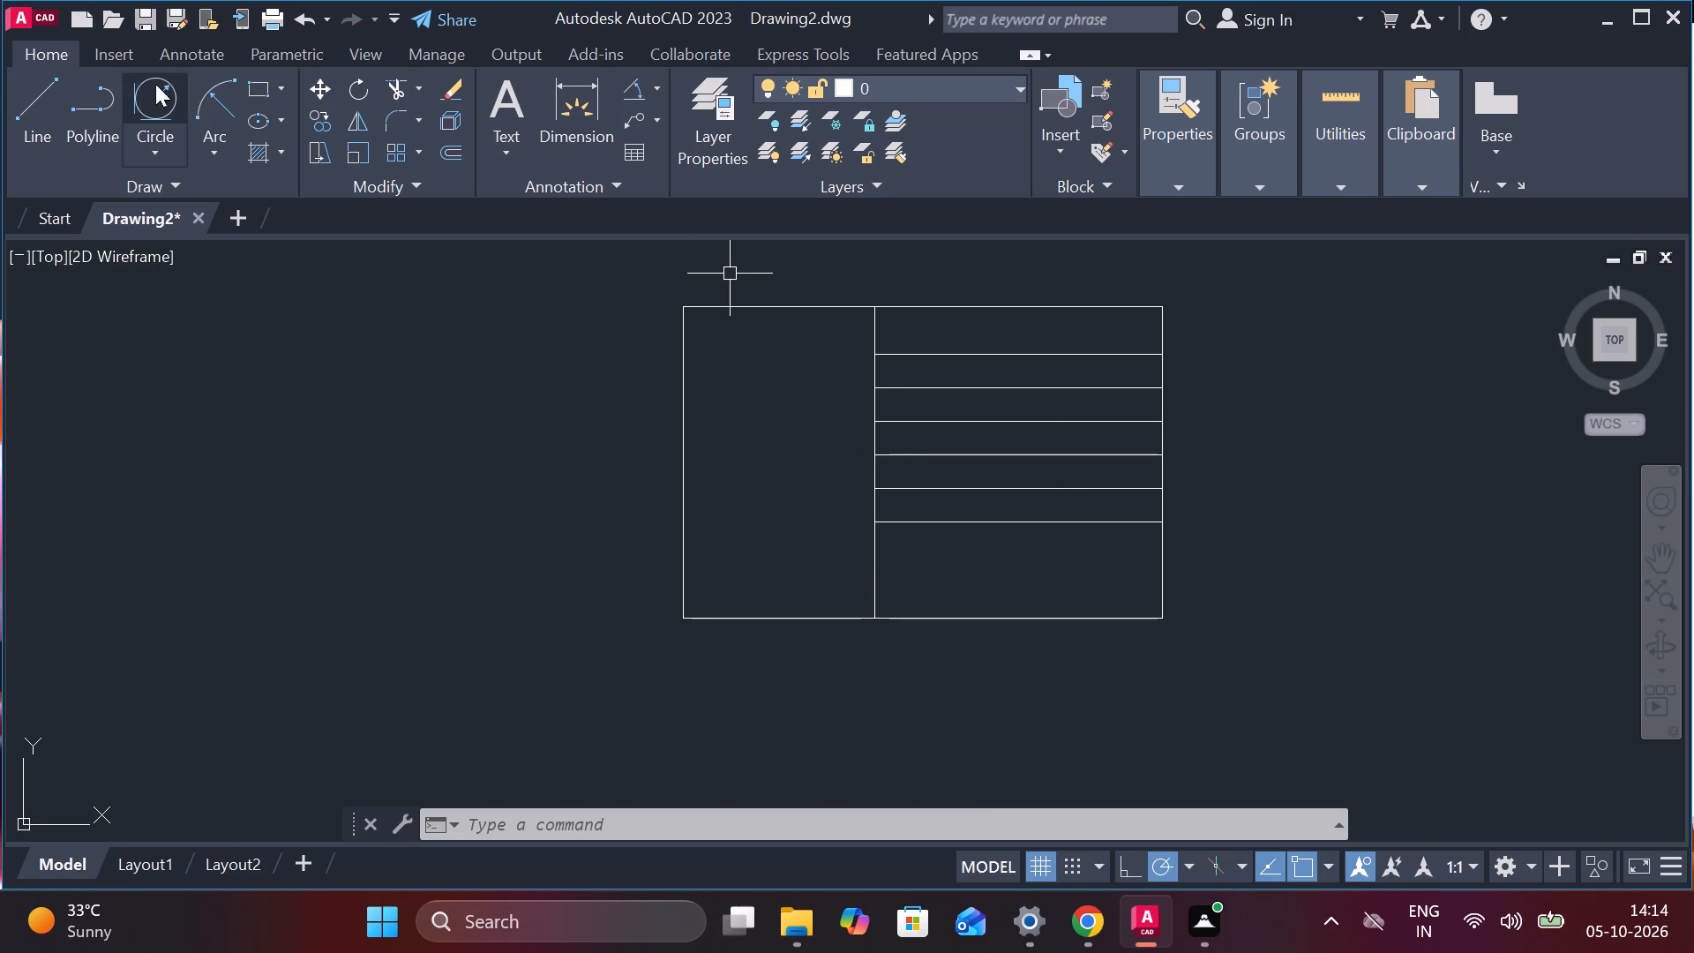
left_click(718, 313)
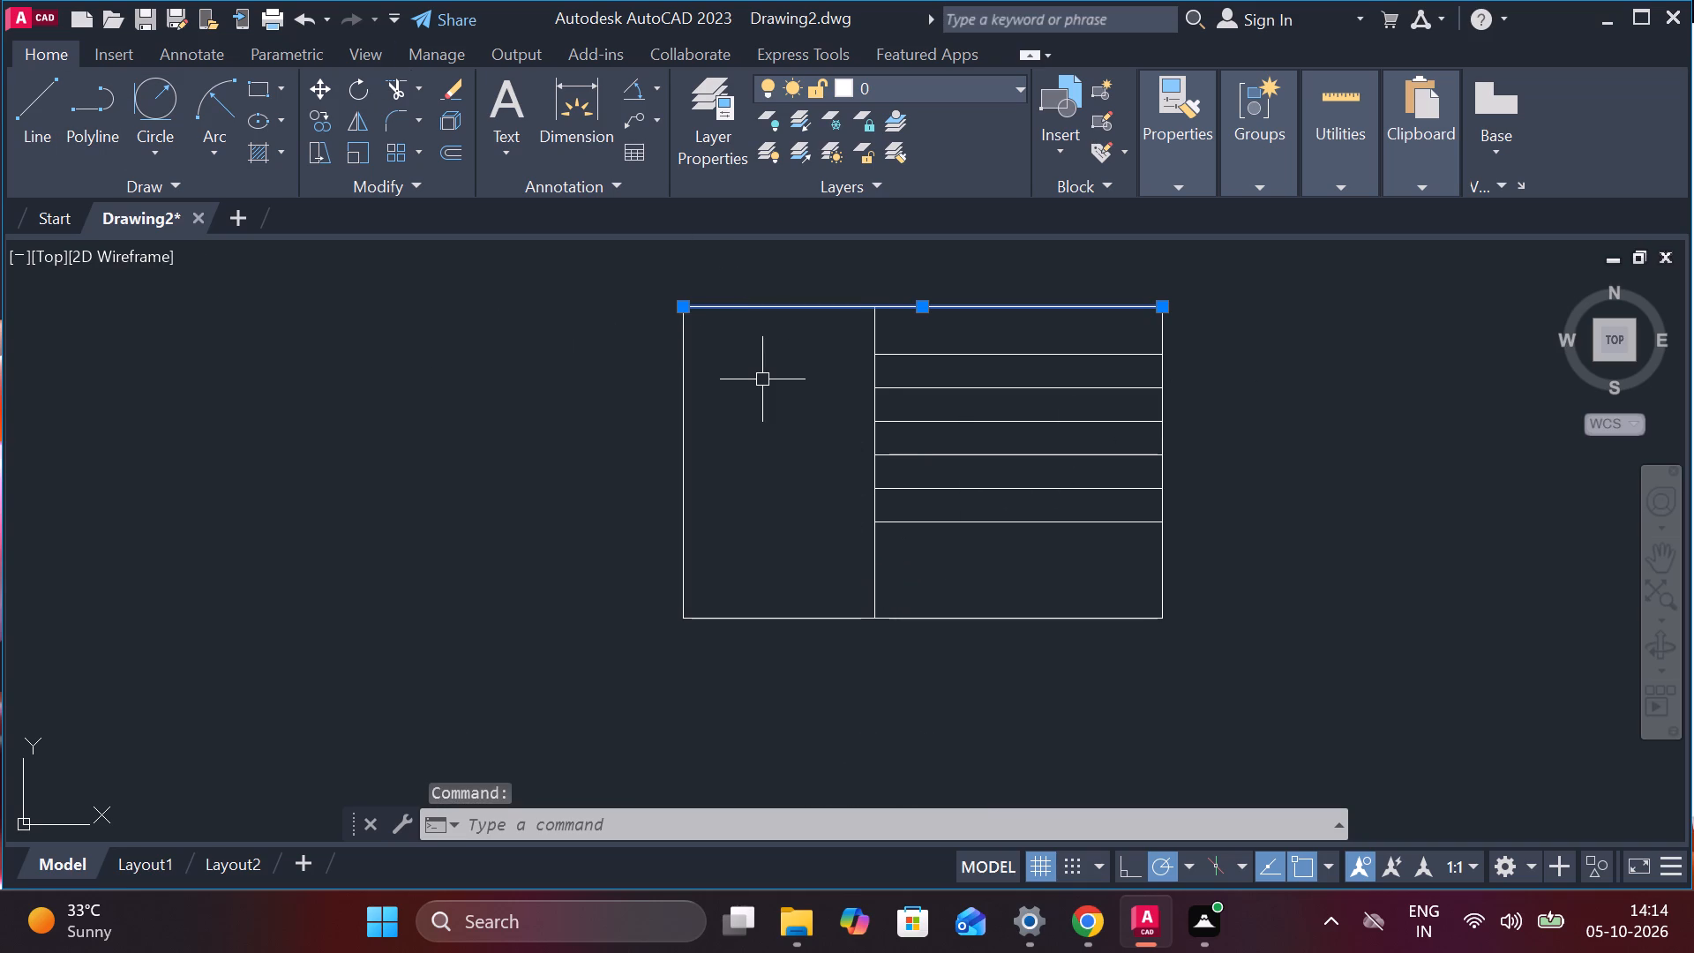
key("Escape")
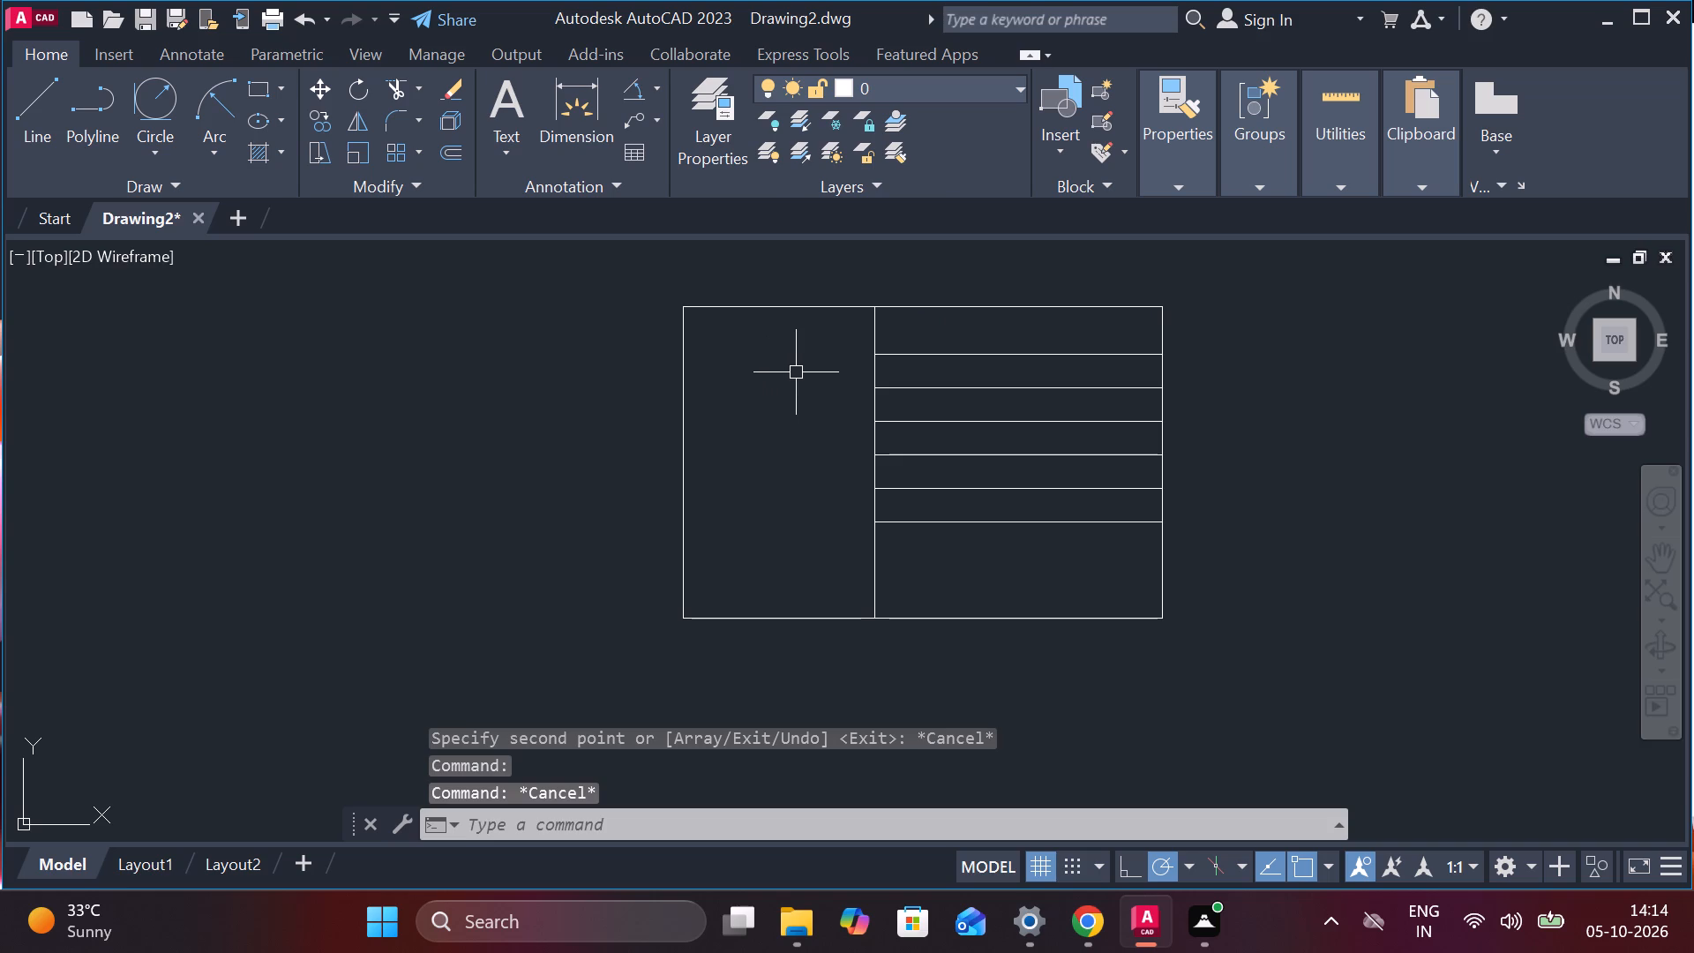
key("l")
key("Return")
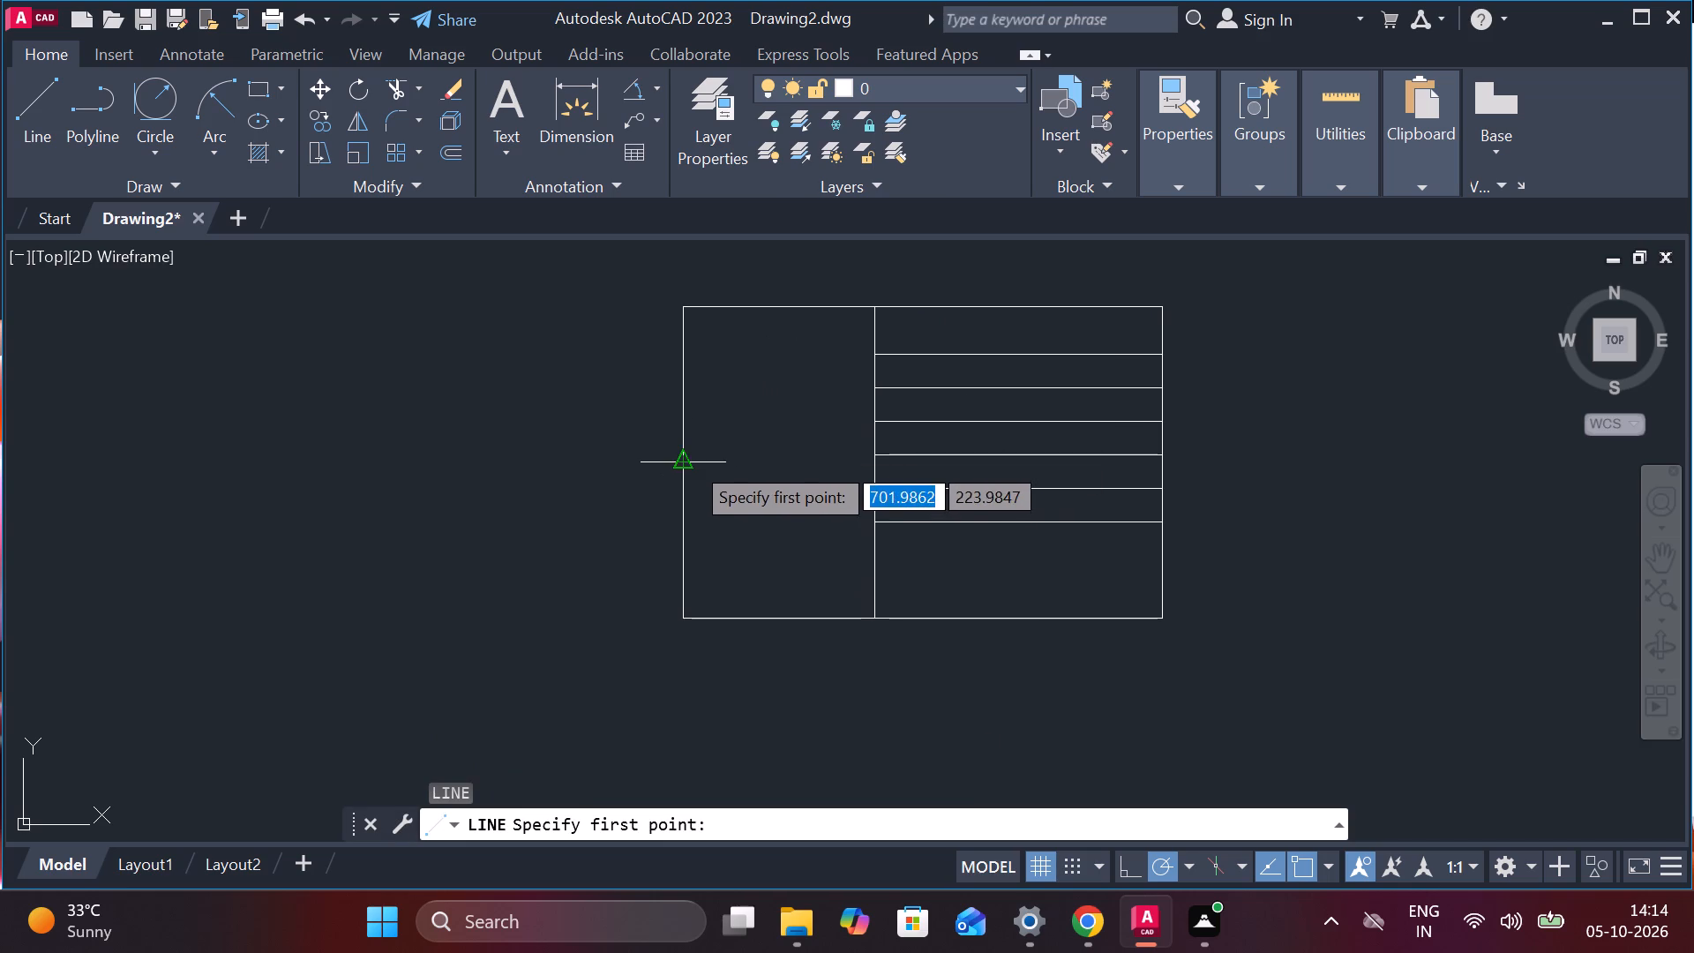
left_click(686, 307)
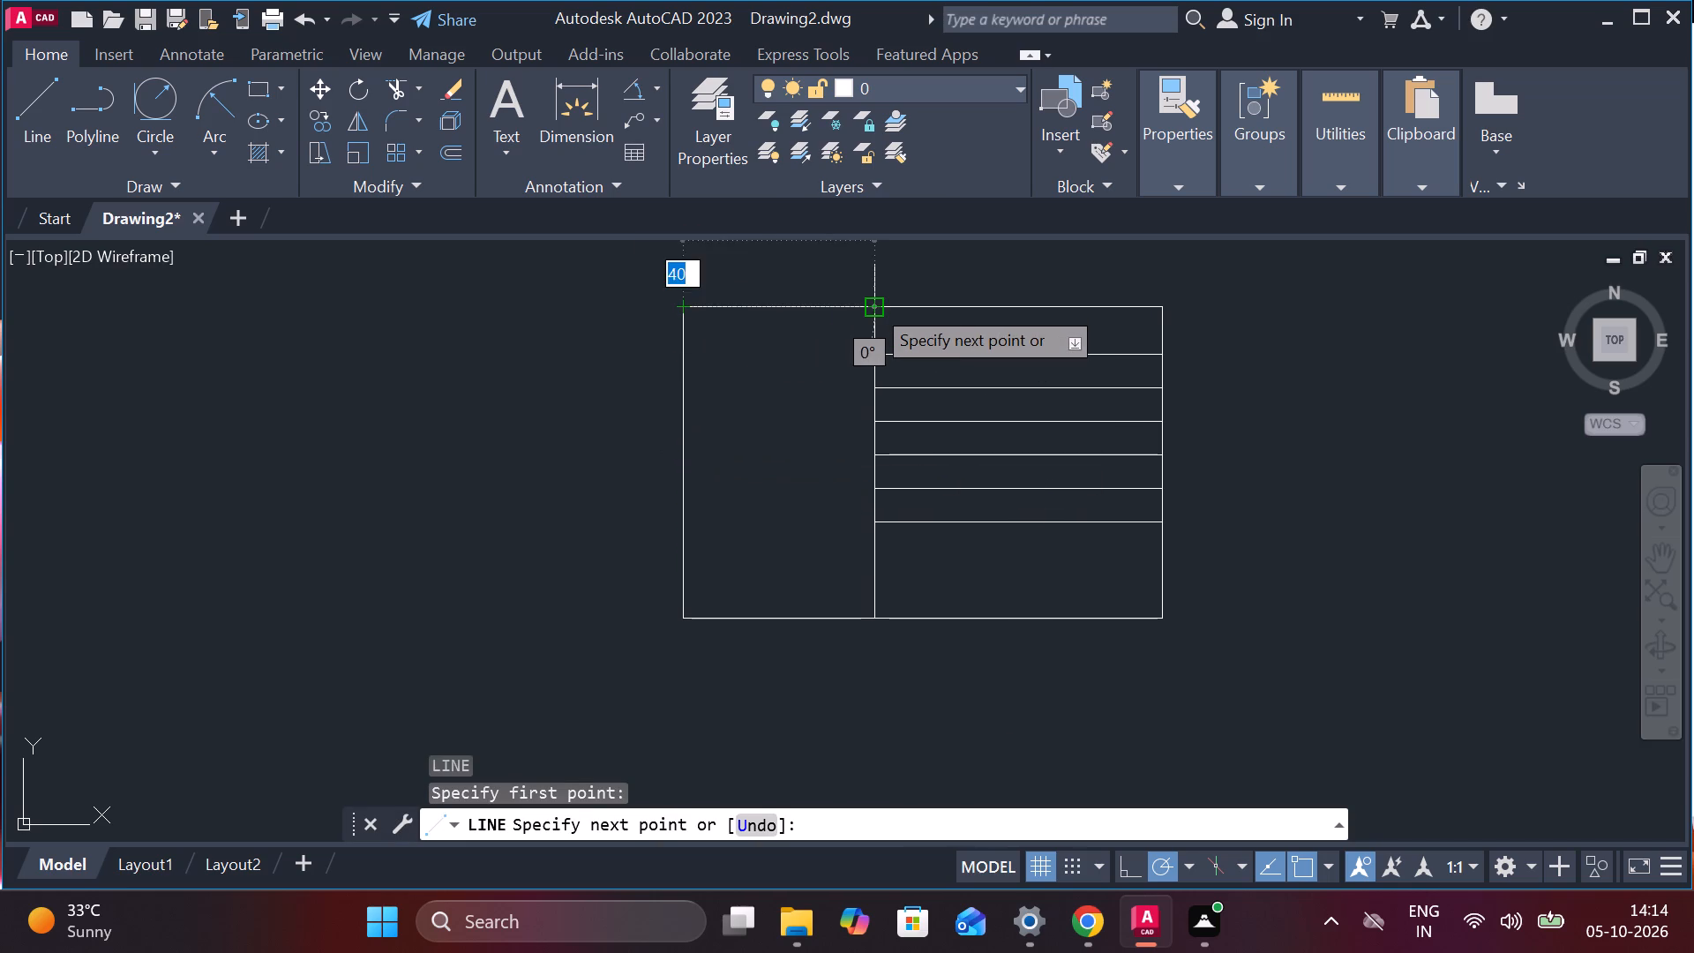
left_click(872, 304)
key("Escape")
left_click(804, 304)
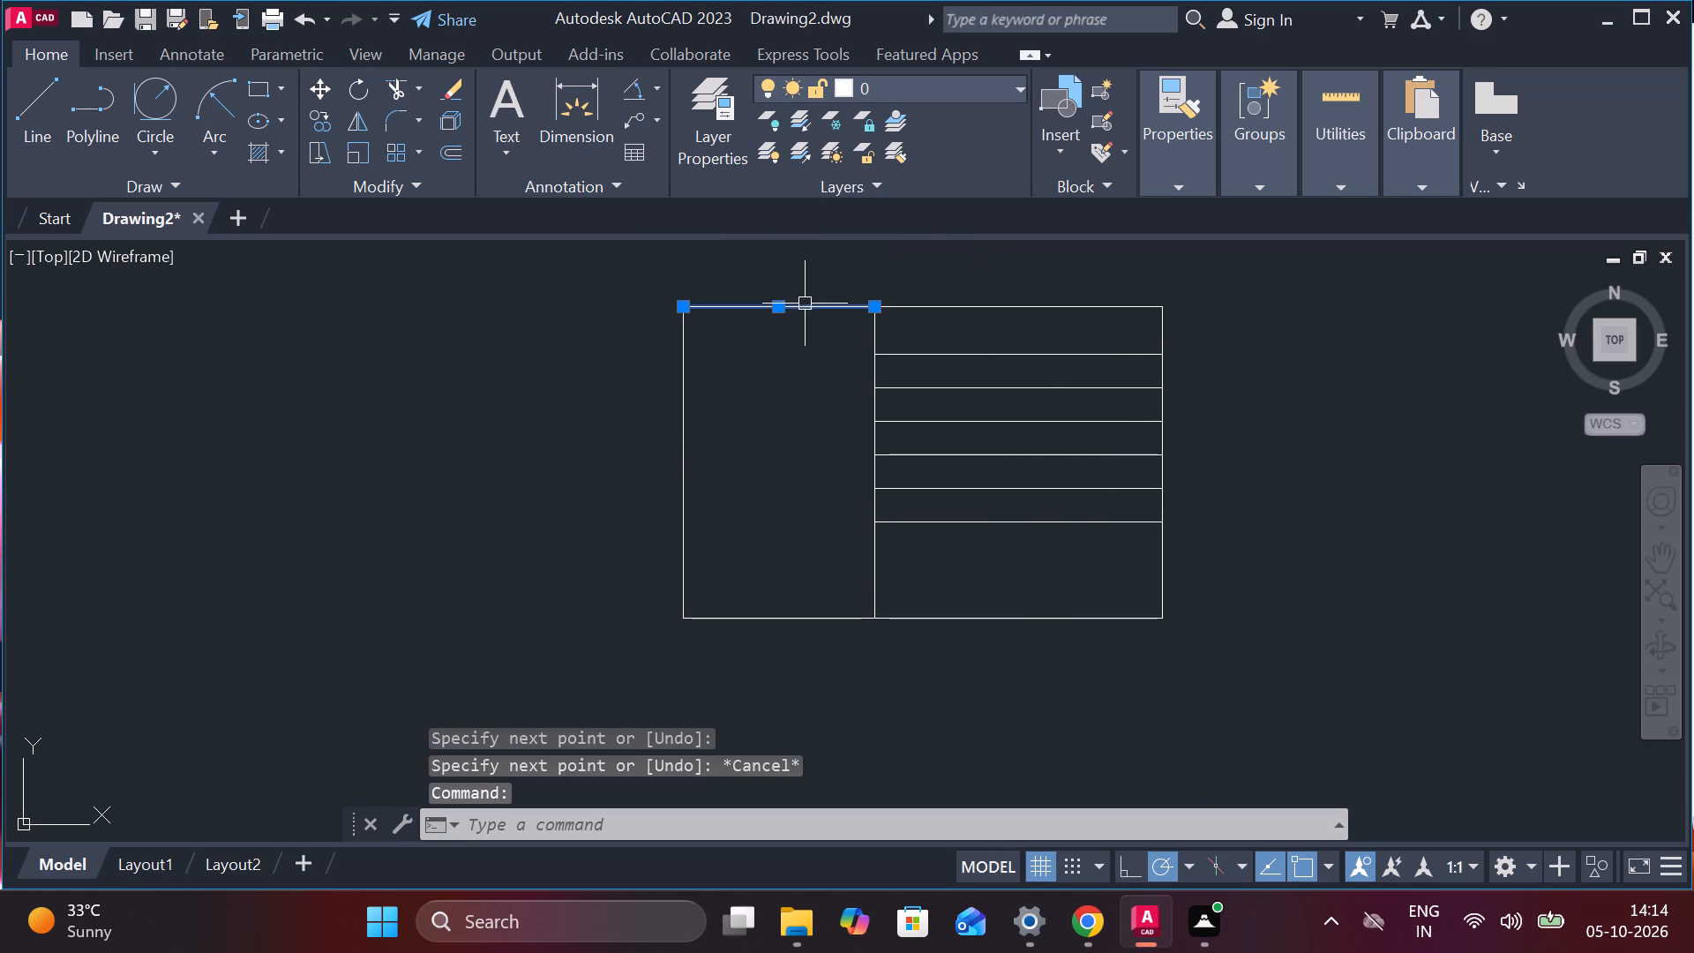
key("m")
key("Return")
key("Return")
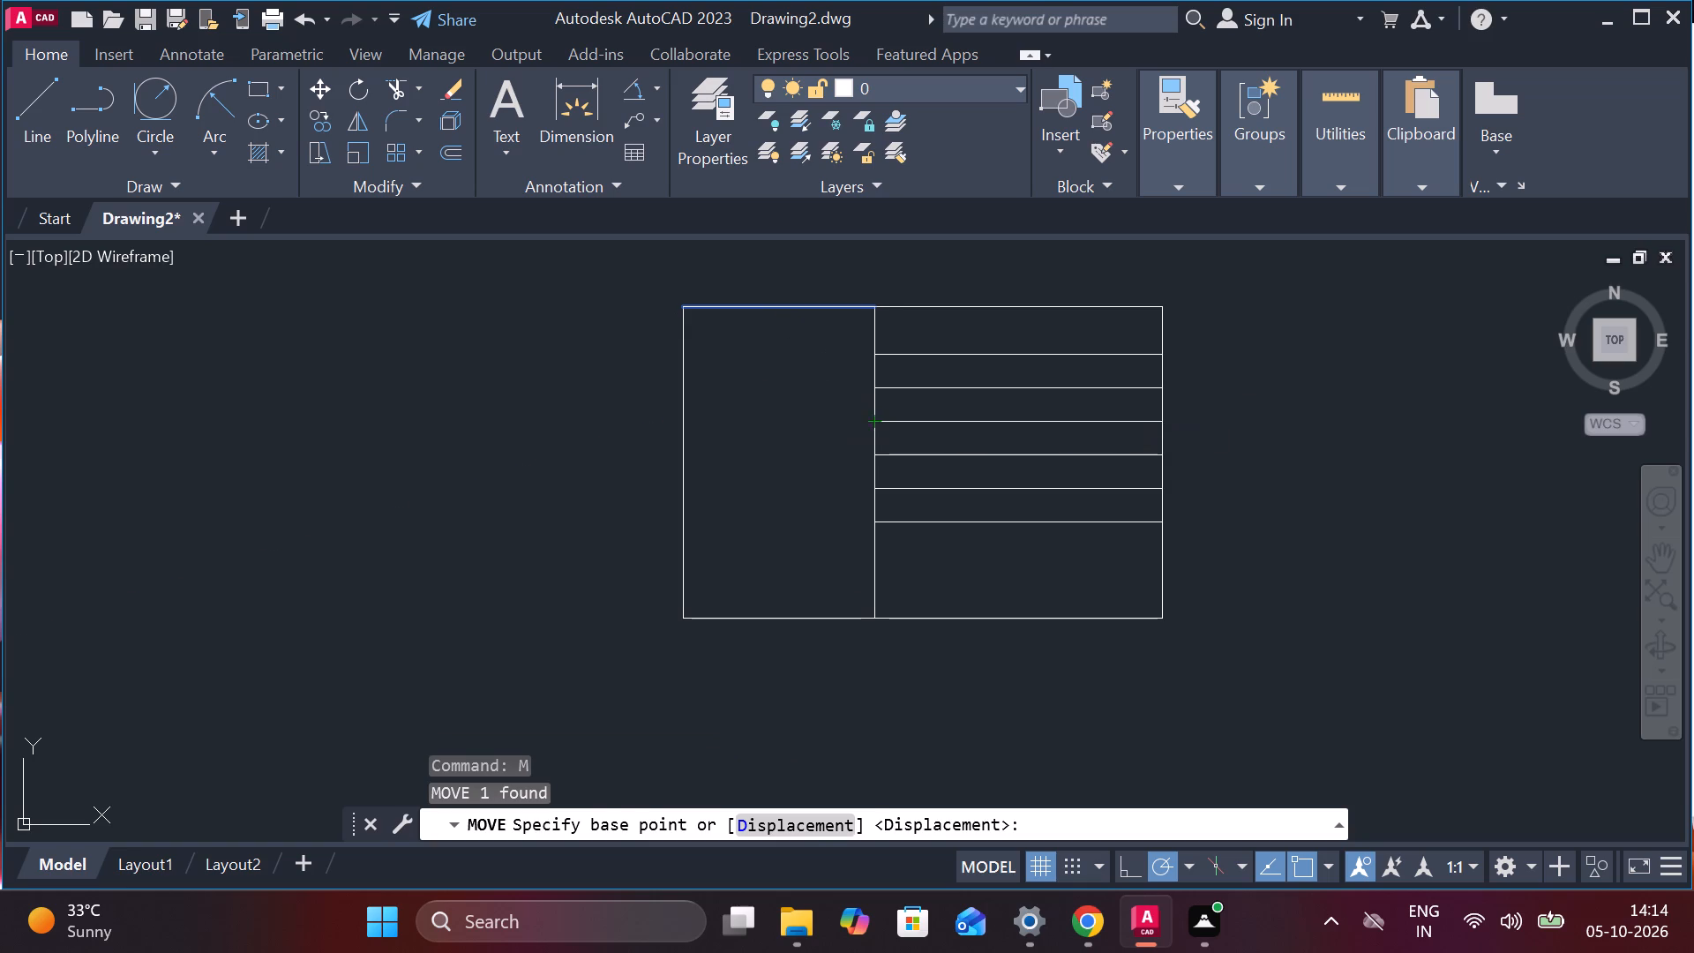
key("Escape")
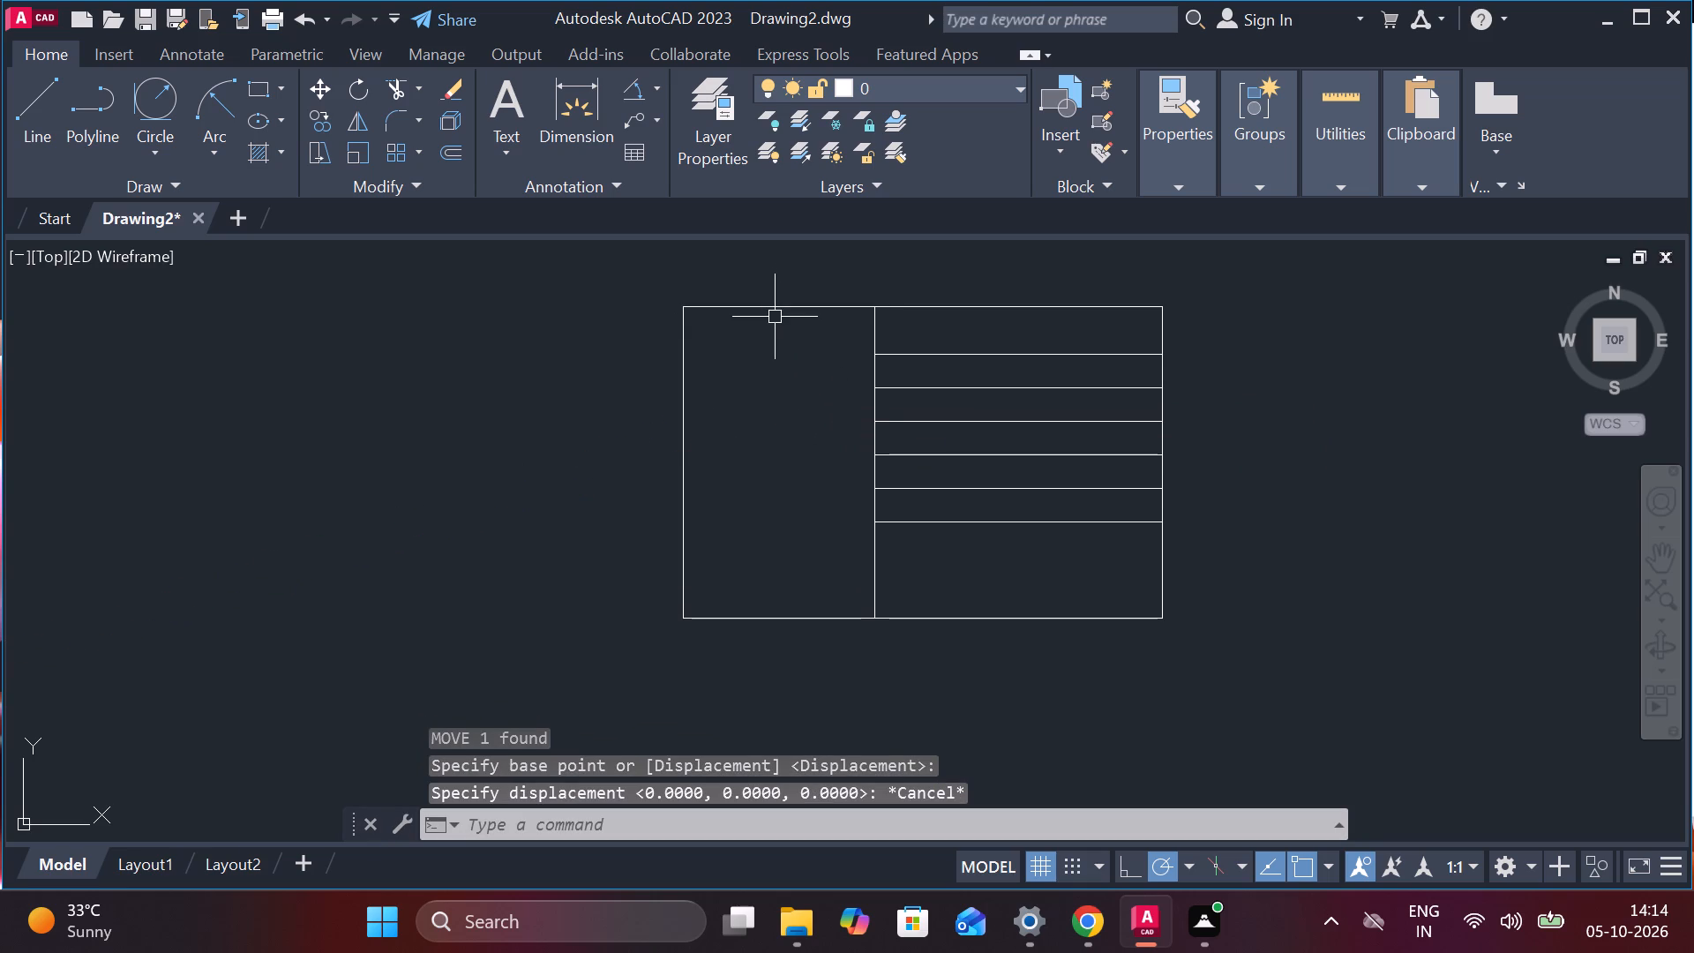
Move the 40-long line on the top edge straight down by 45.
left_click(775, 307)
key("m")
key("Return")
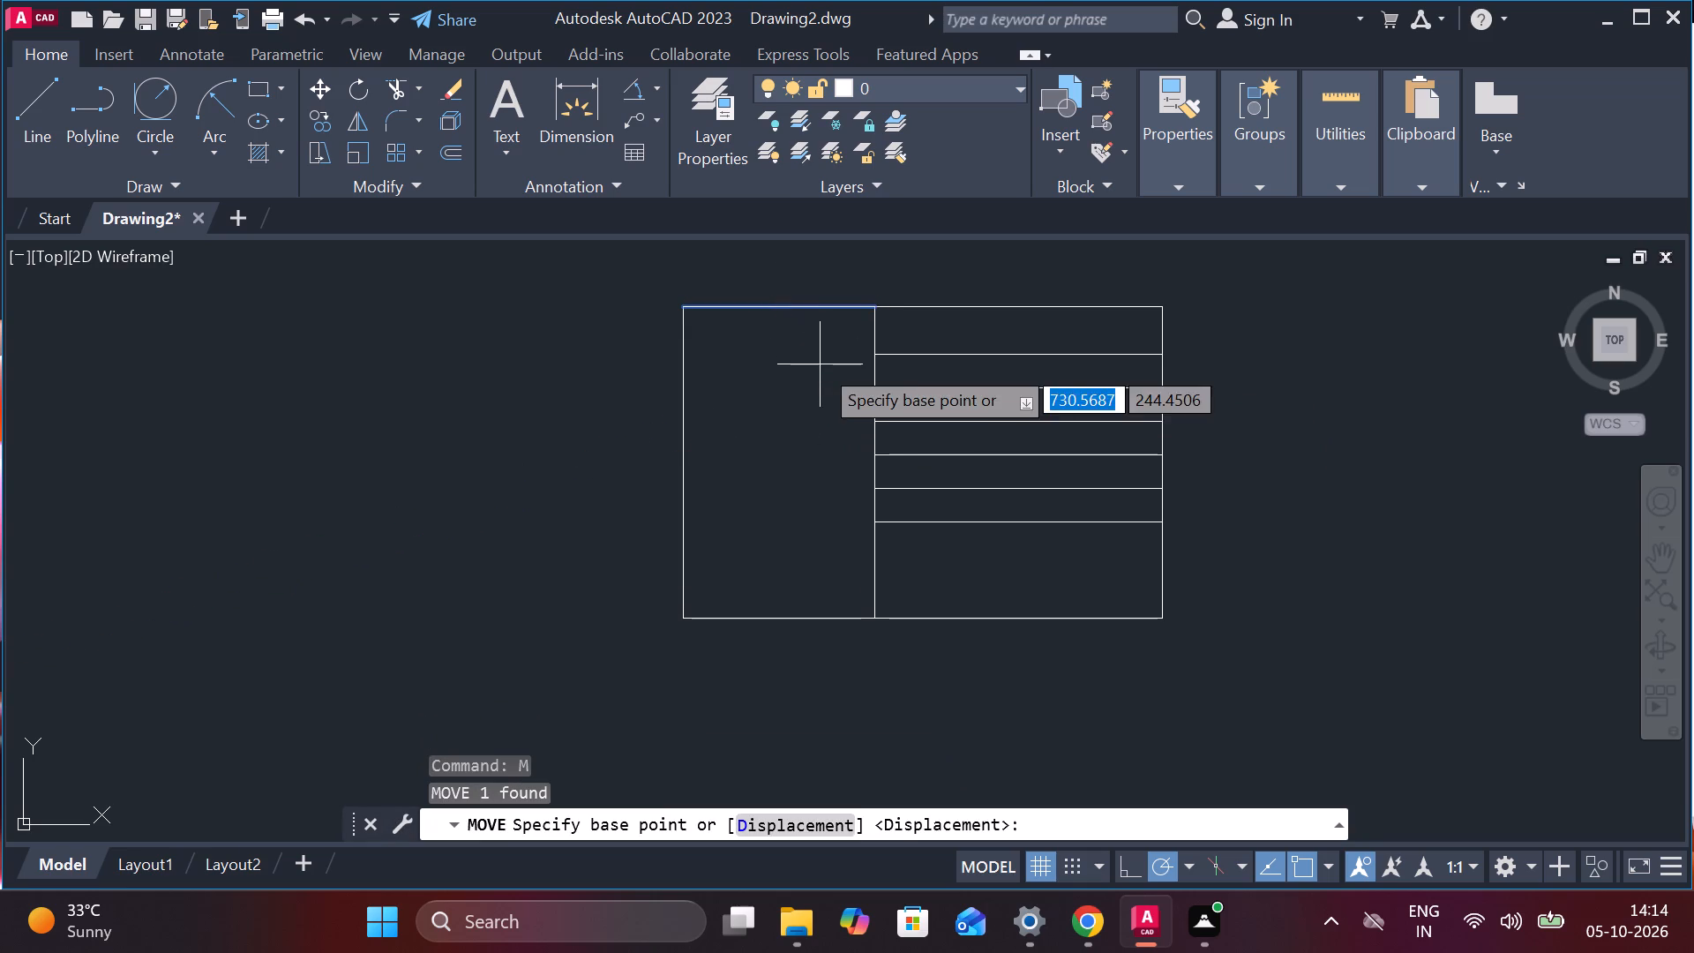
left_click(776, 310)
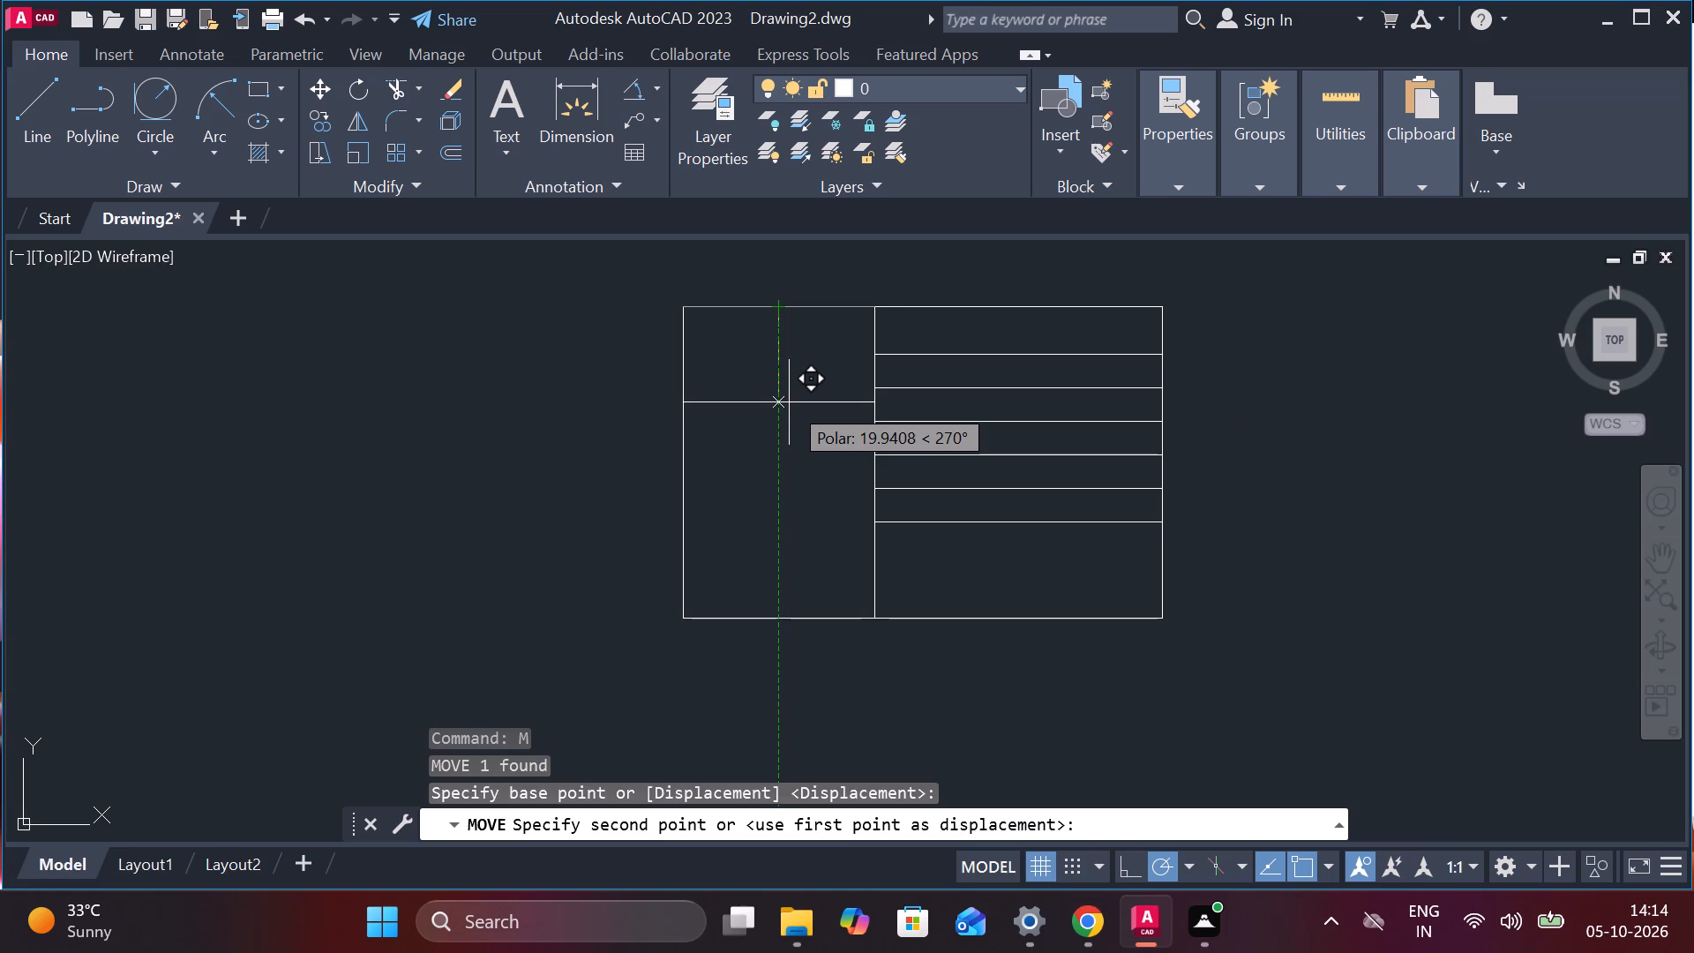
type("45")
key("Return")
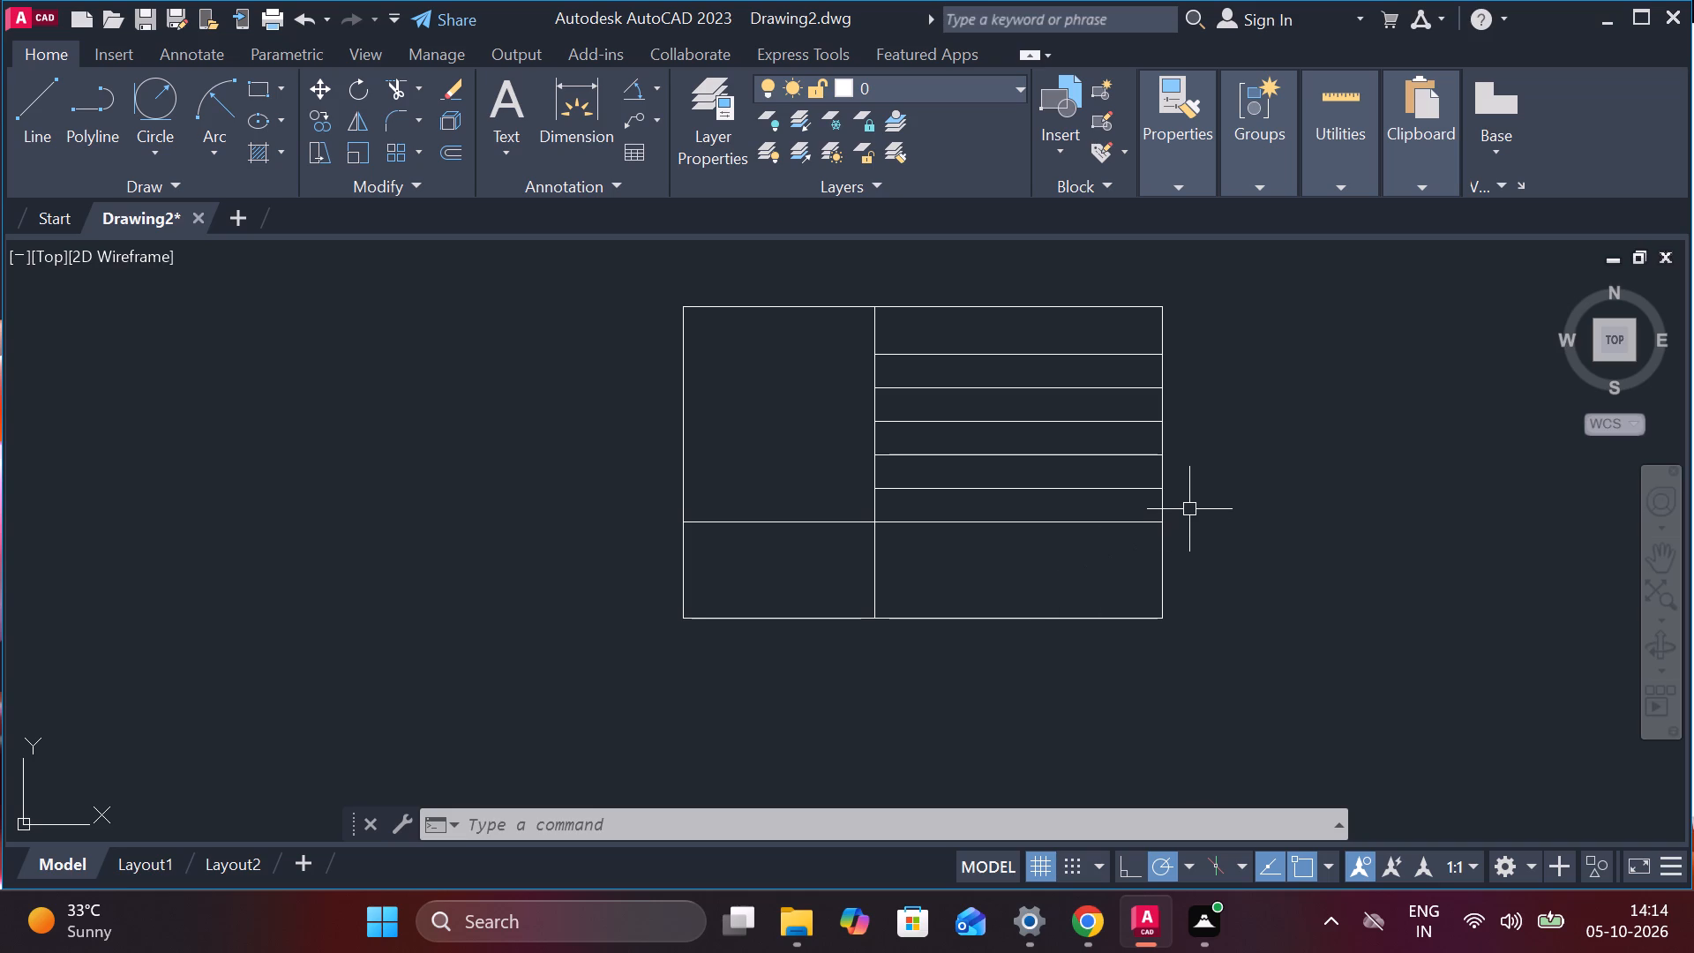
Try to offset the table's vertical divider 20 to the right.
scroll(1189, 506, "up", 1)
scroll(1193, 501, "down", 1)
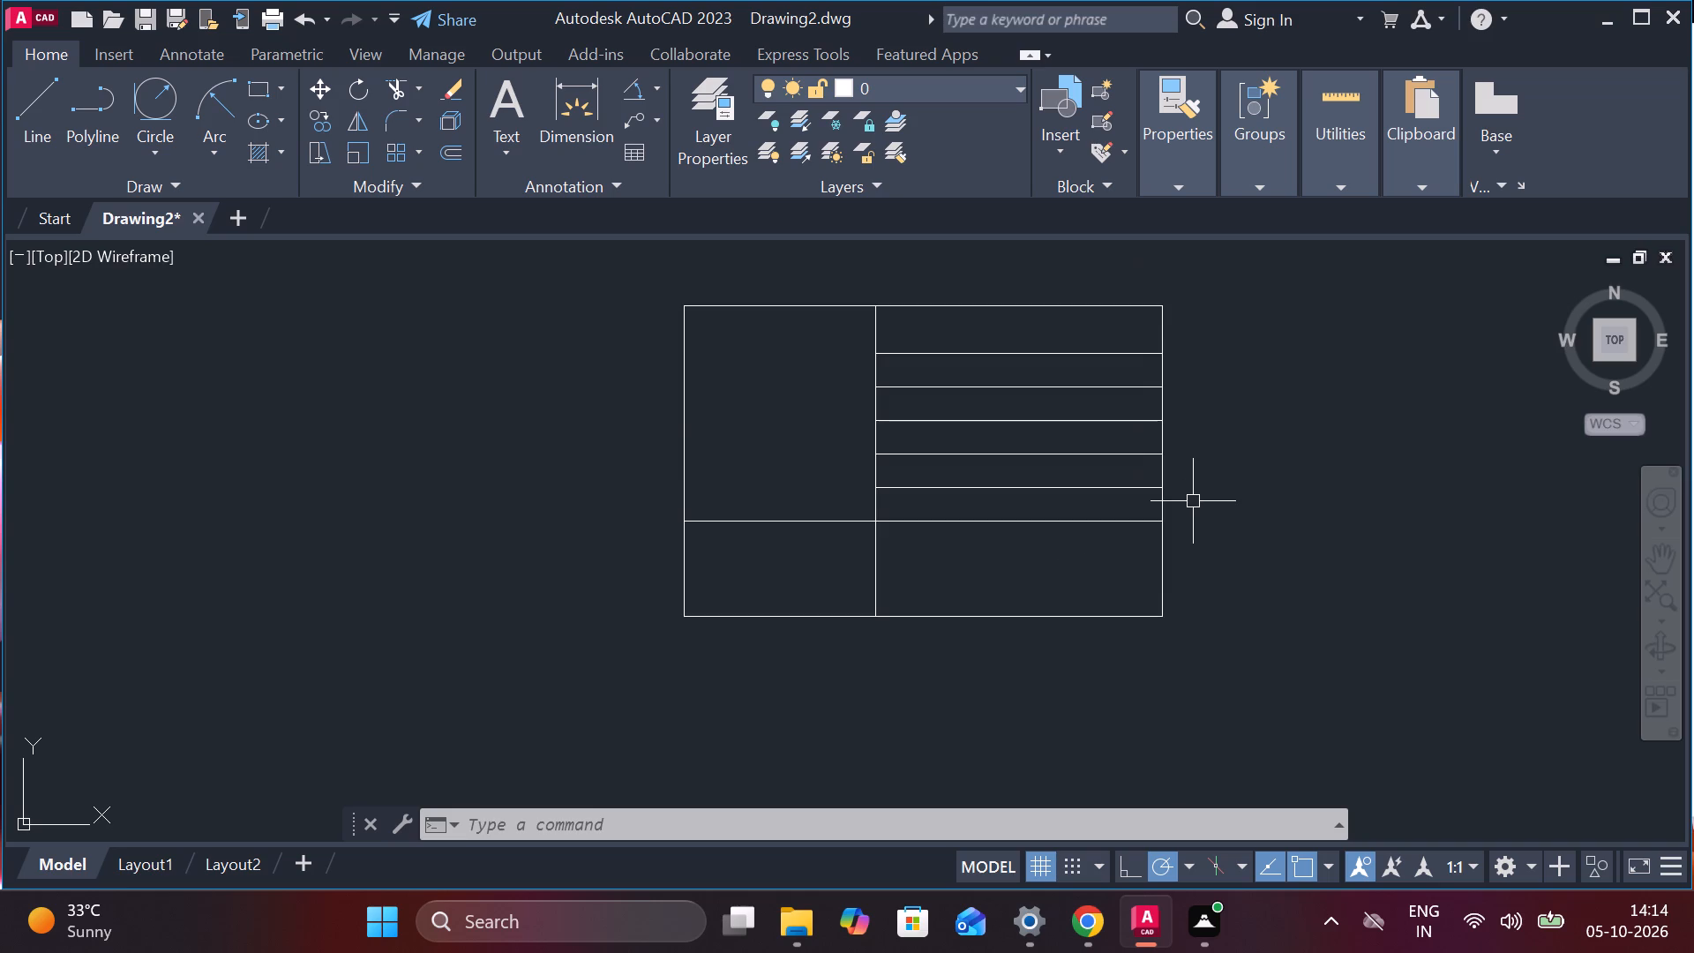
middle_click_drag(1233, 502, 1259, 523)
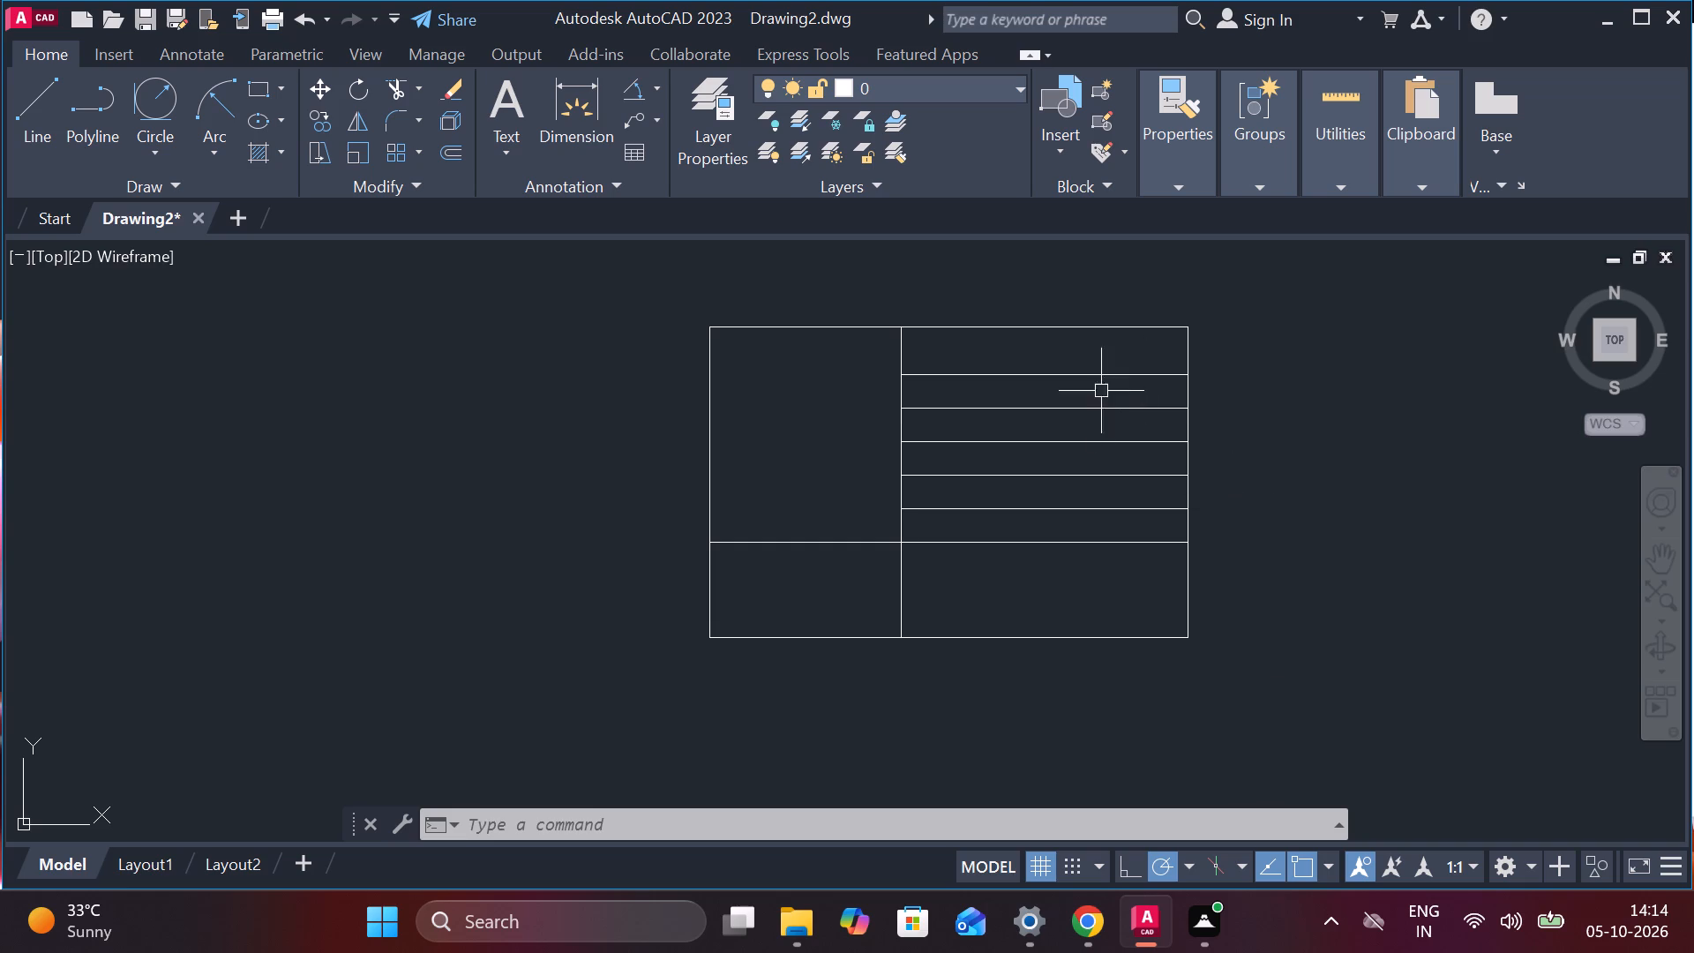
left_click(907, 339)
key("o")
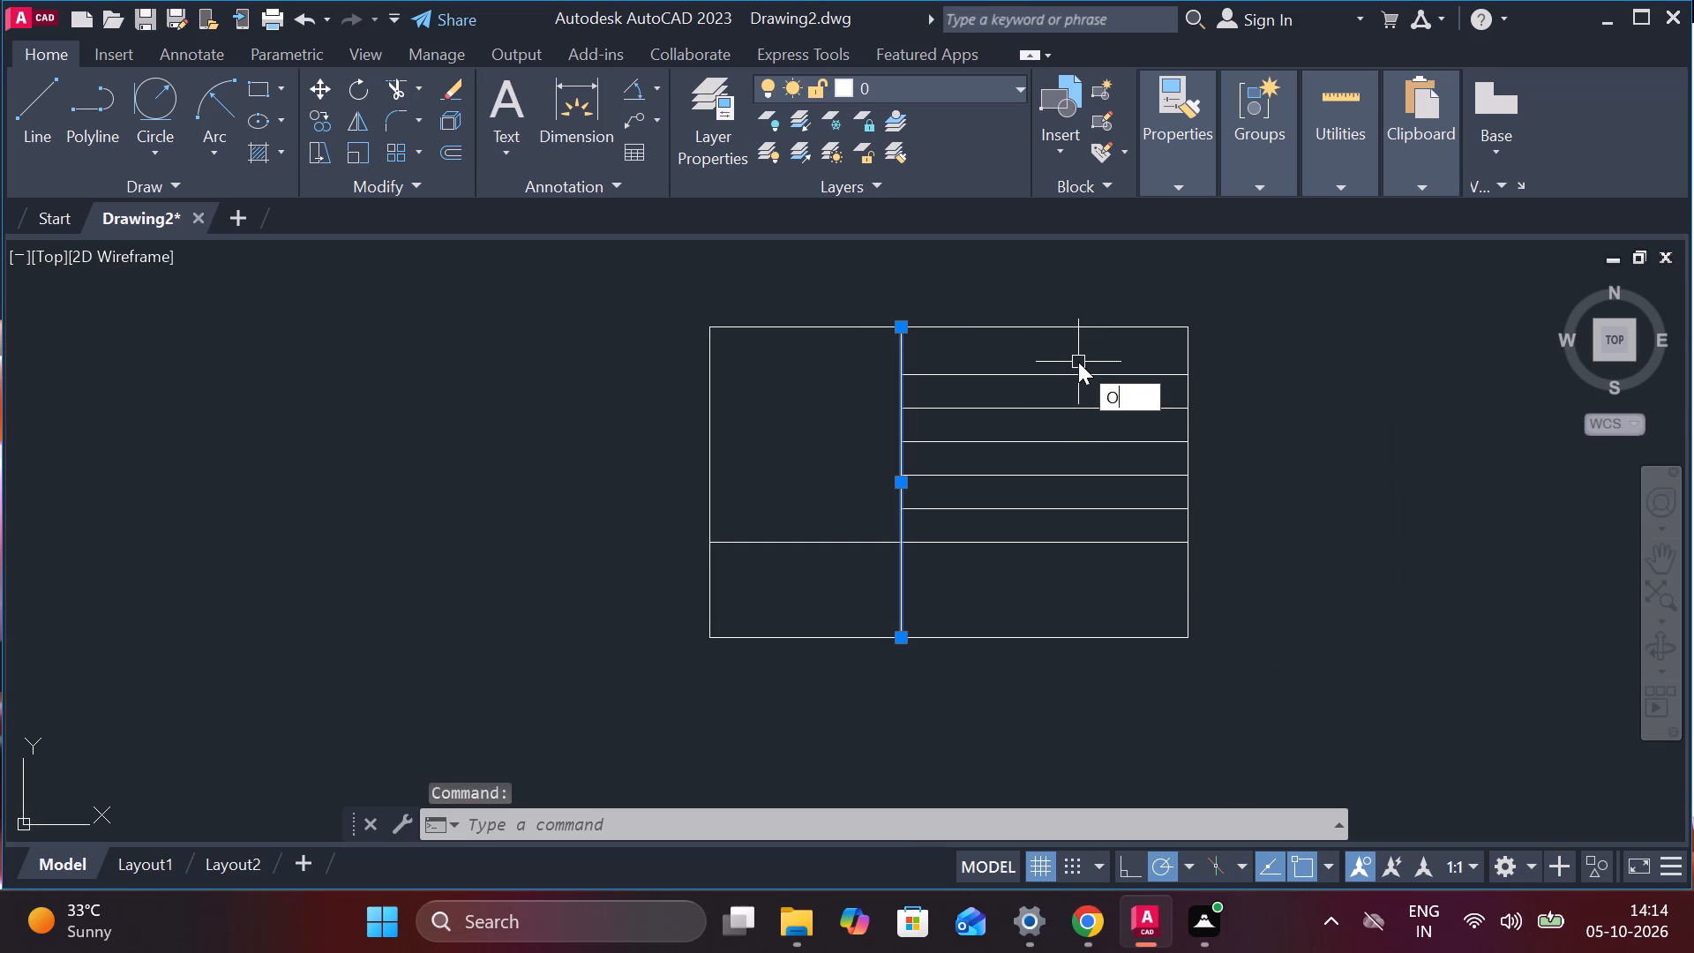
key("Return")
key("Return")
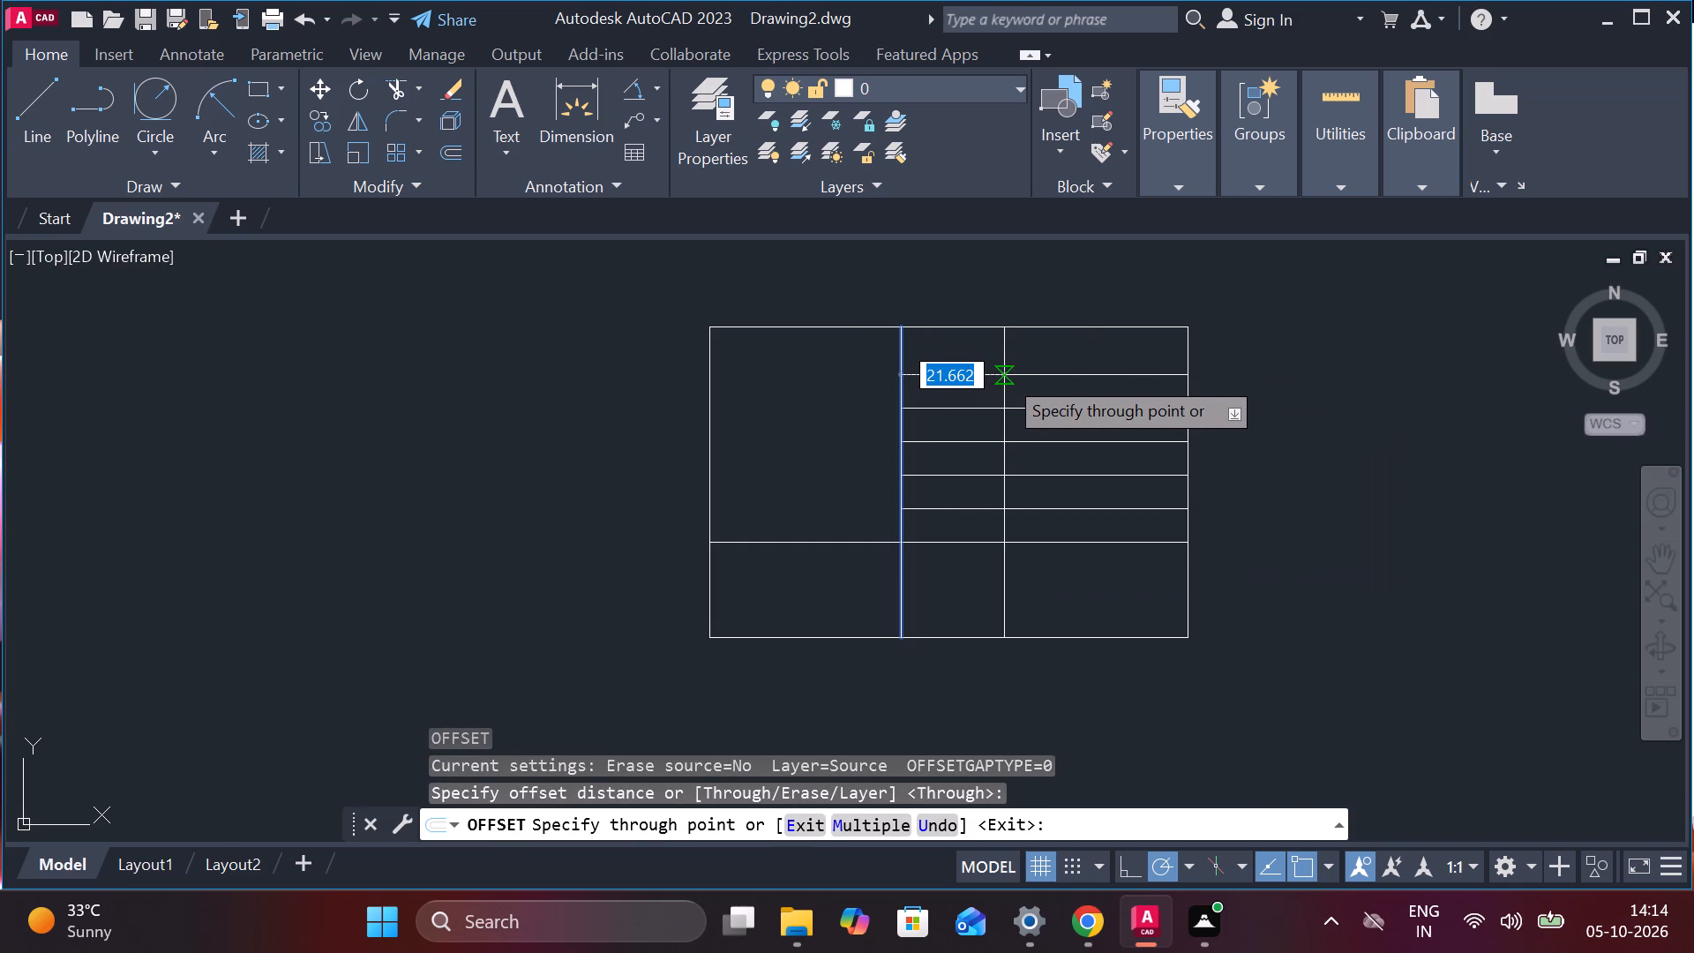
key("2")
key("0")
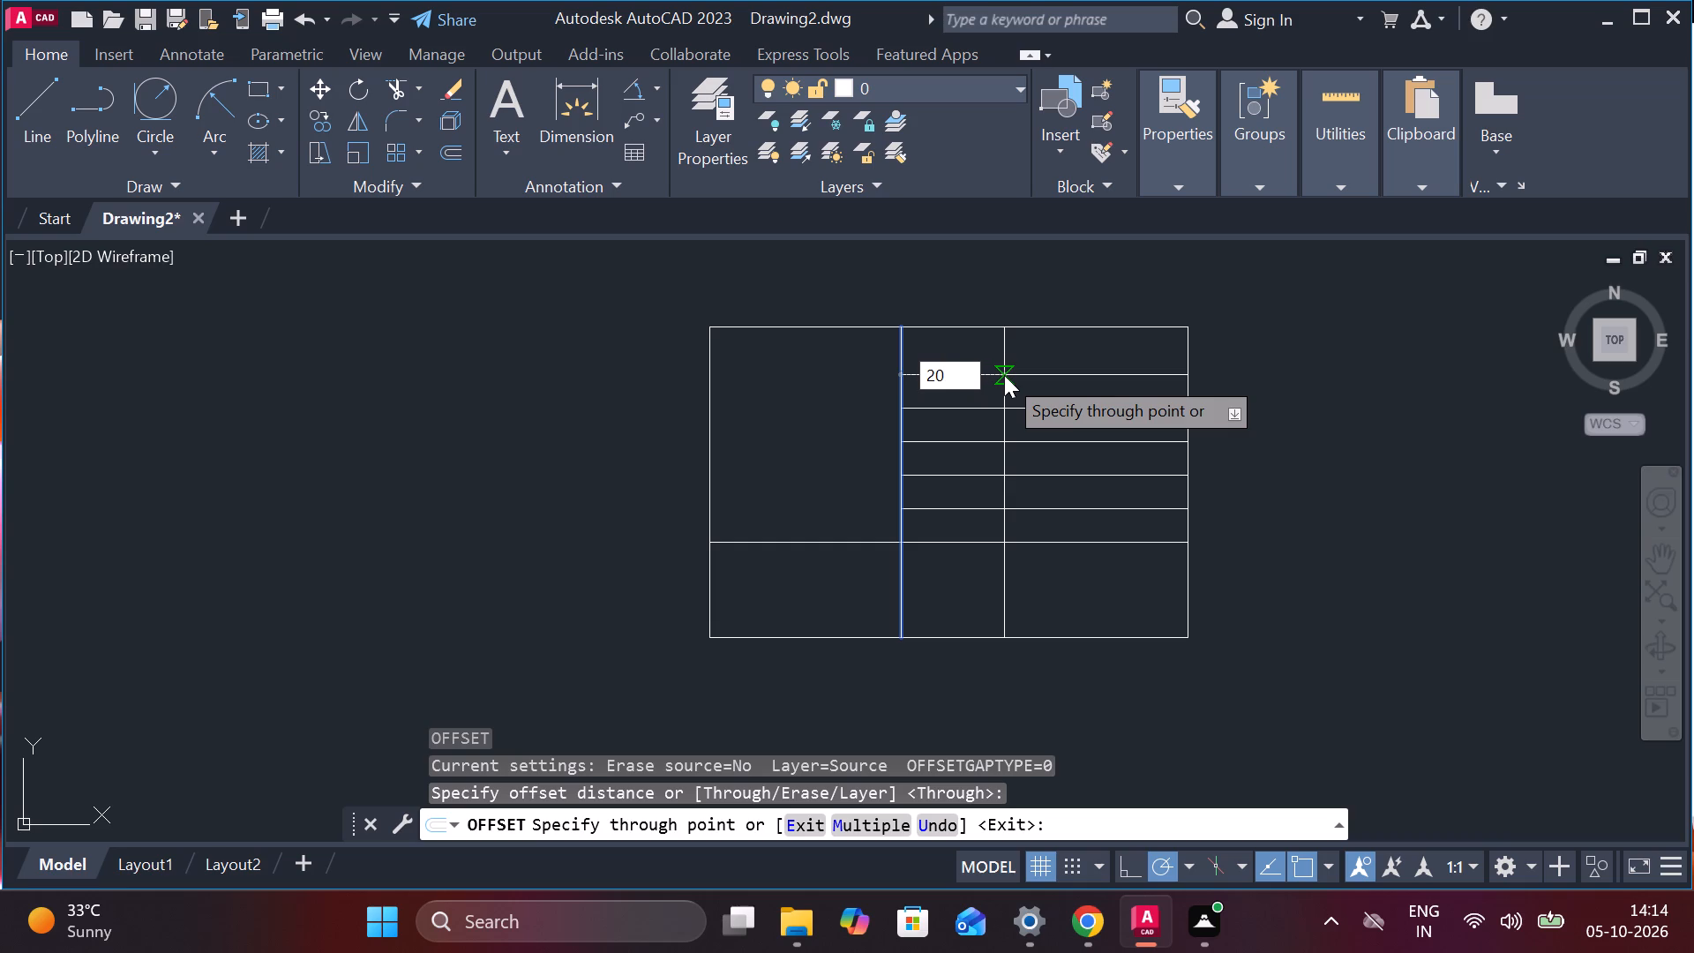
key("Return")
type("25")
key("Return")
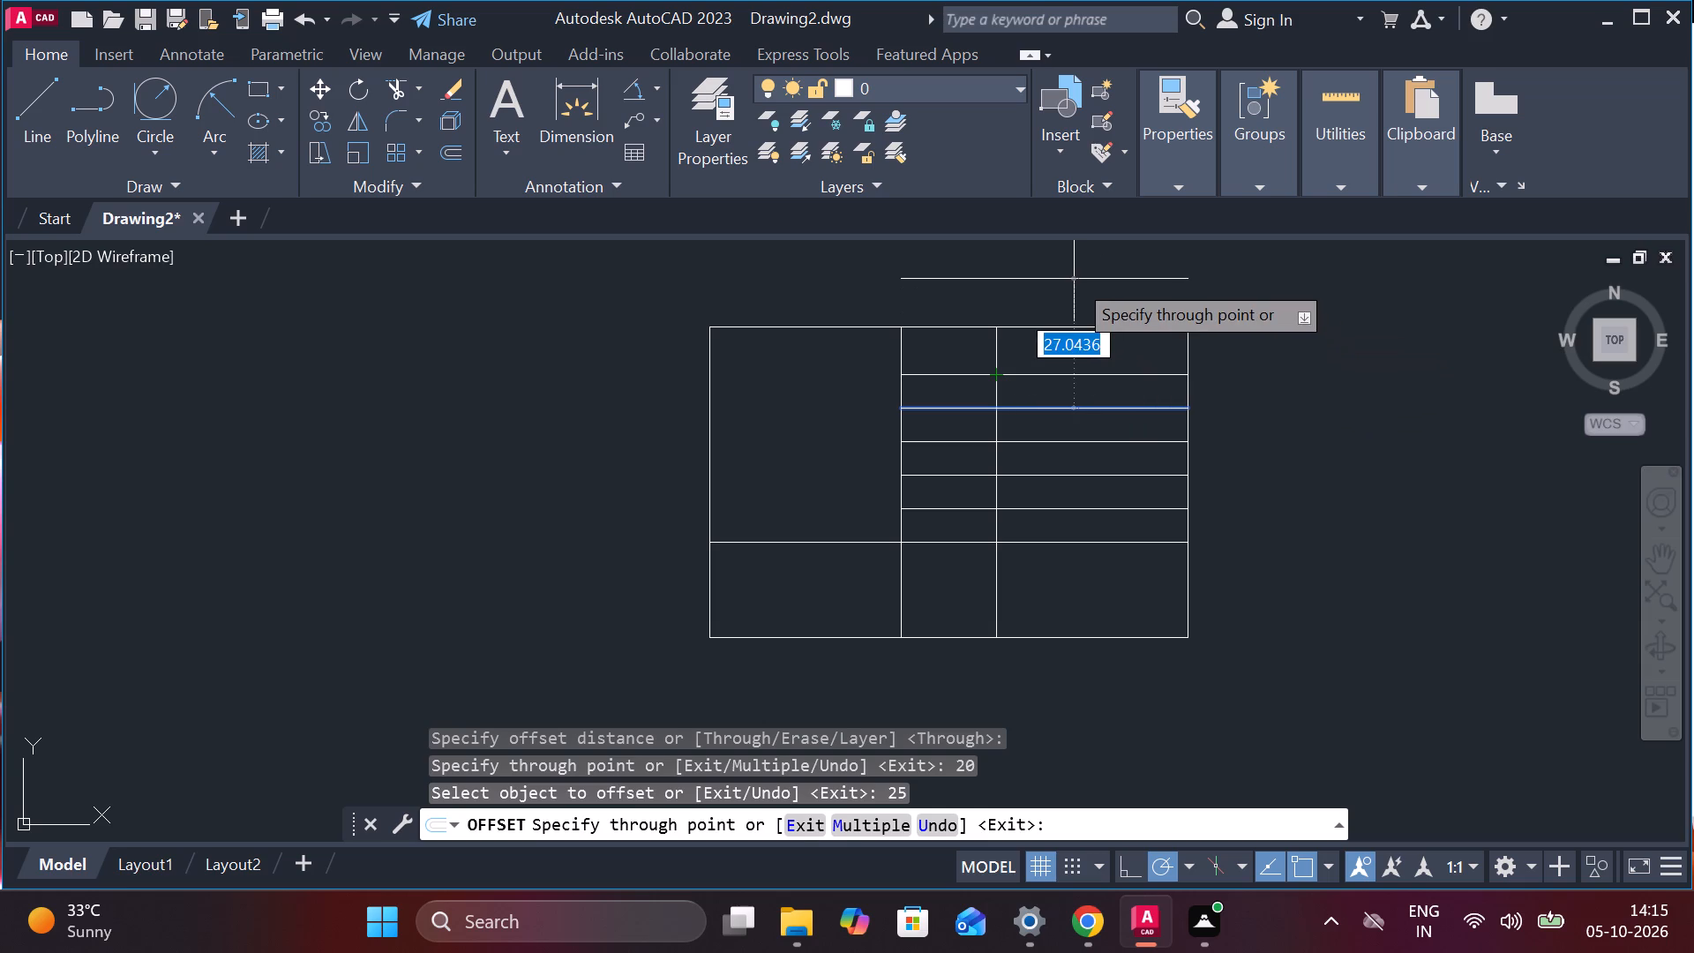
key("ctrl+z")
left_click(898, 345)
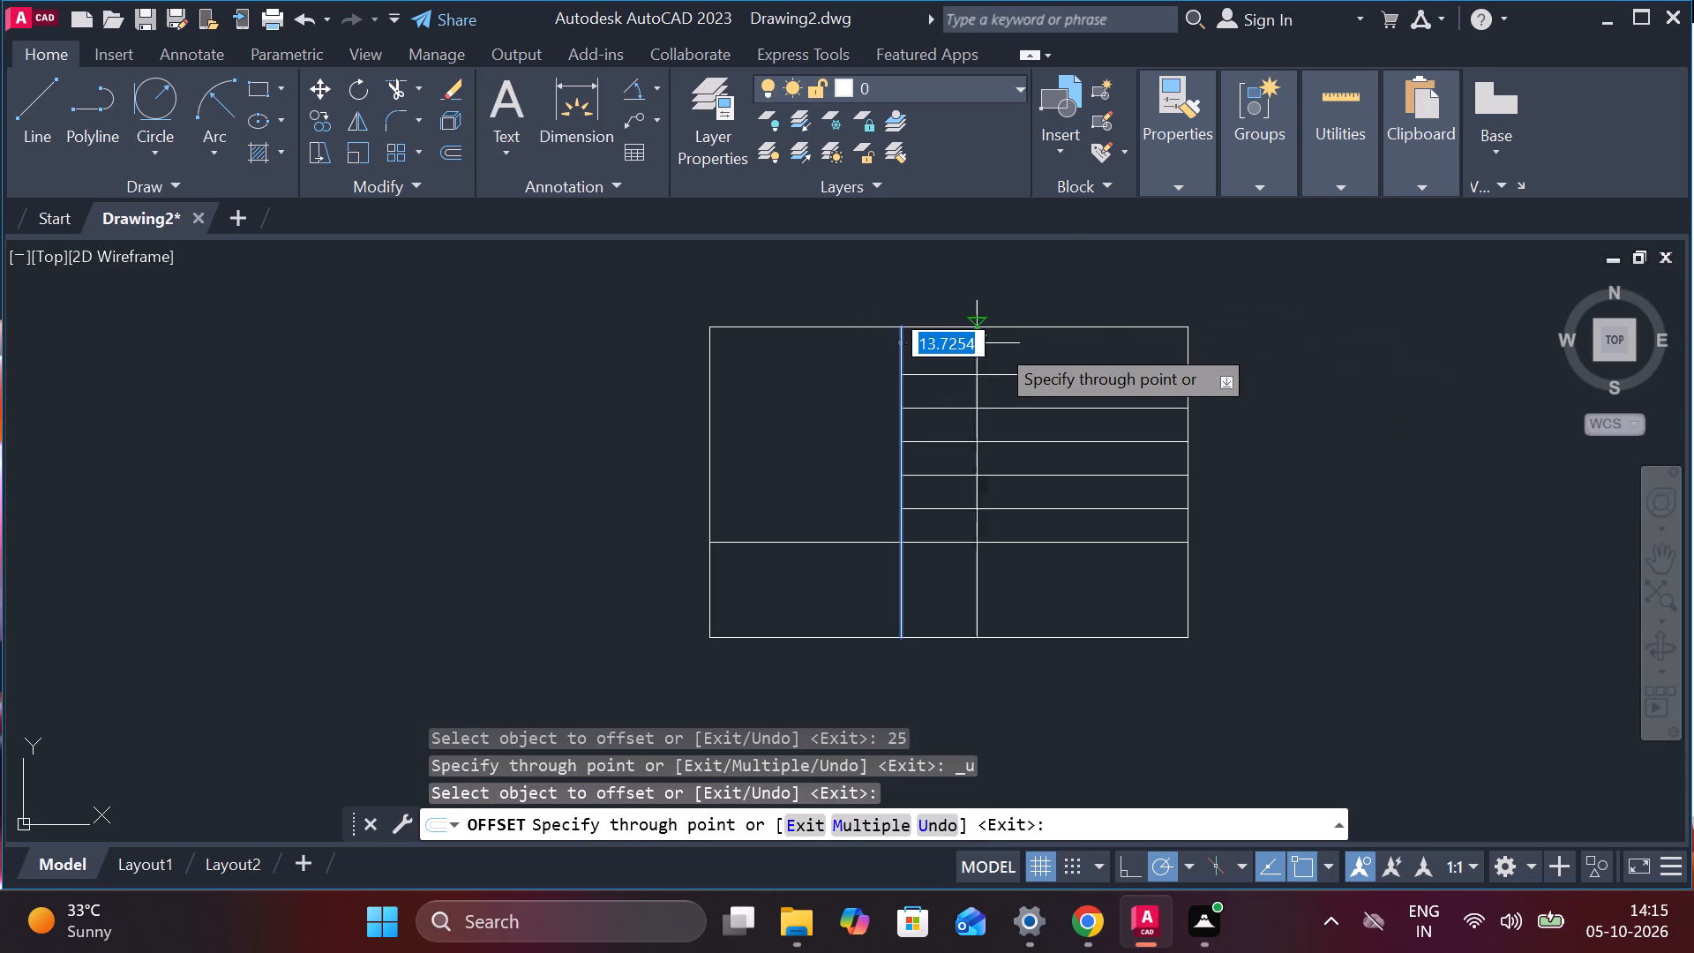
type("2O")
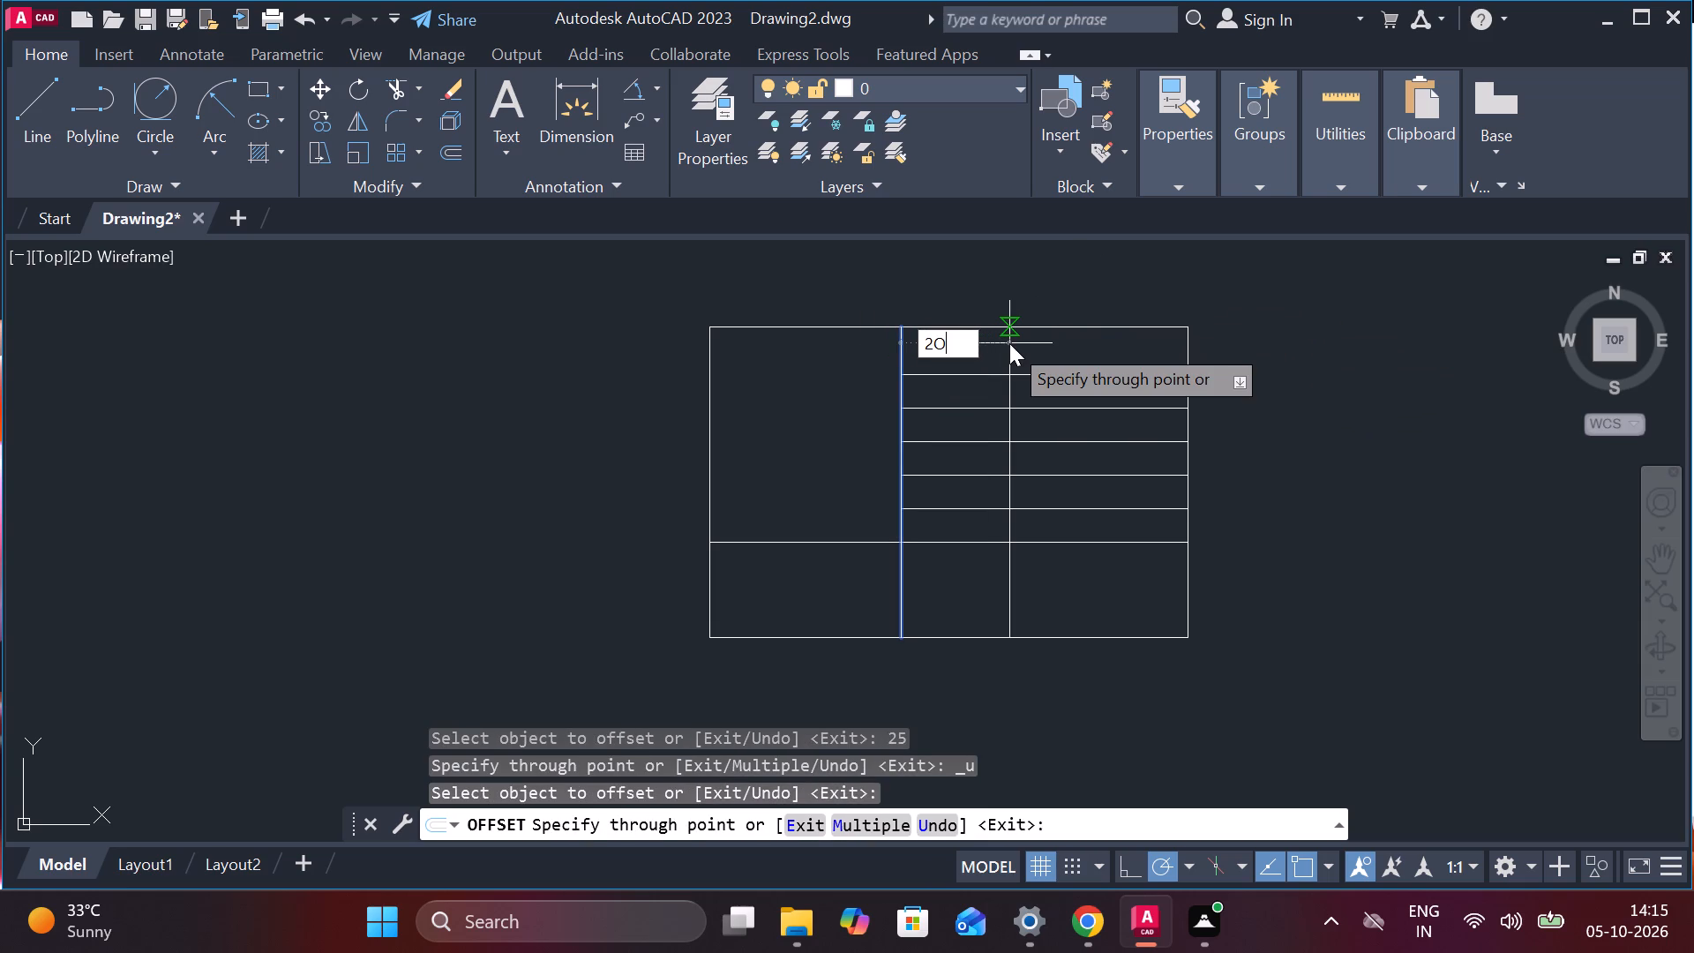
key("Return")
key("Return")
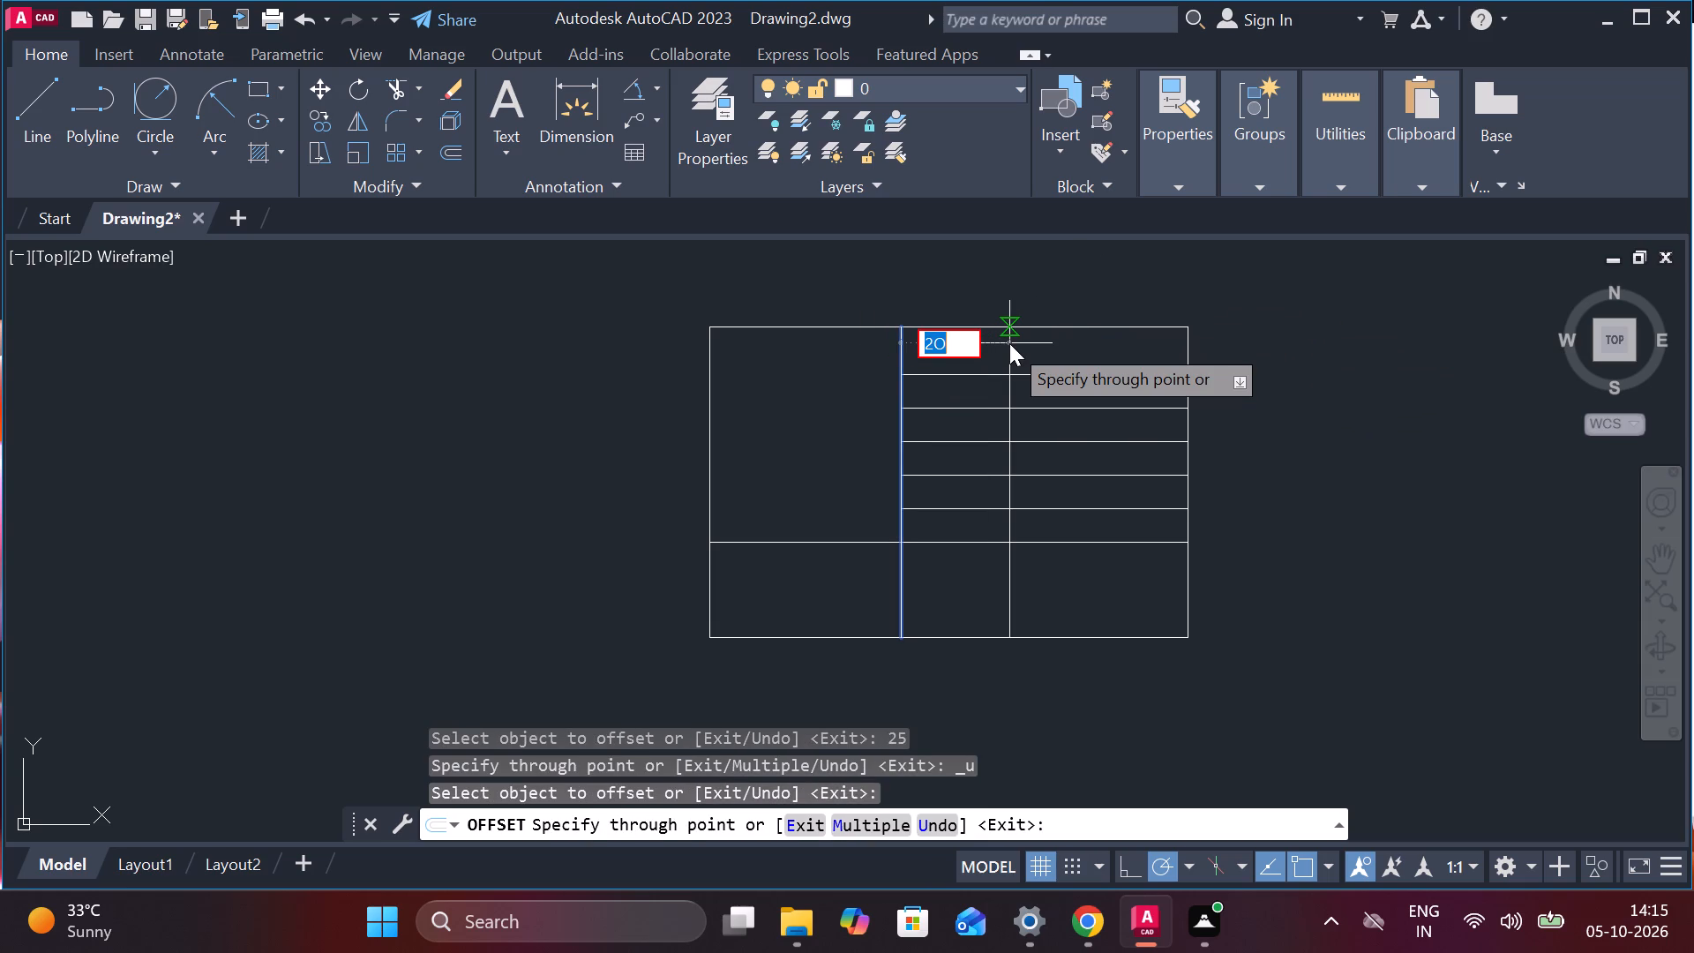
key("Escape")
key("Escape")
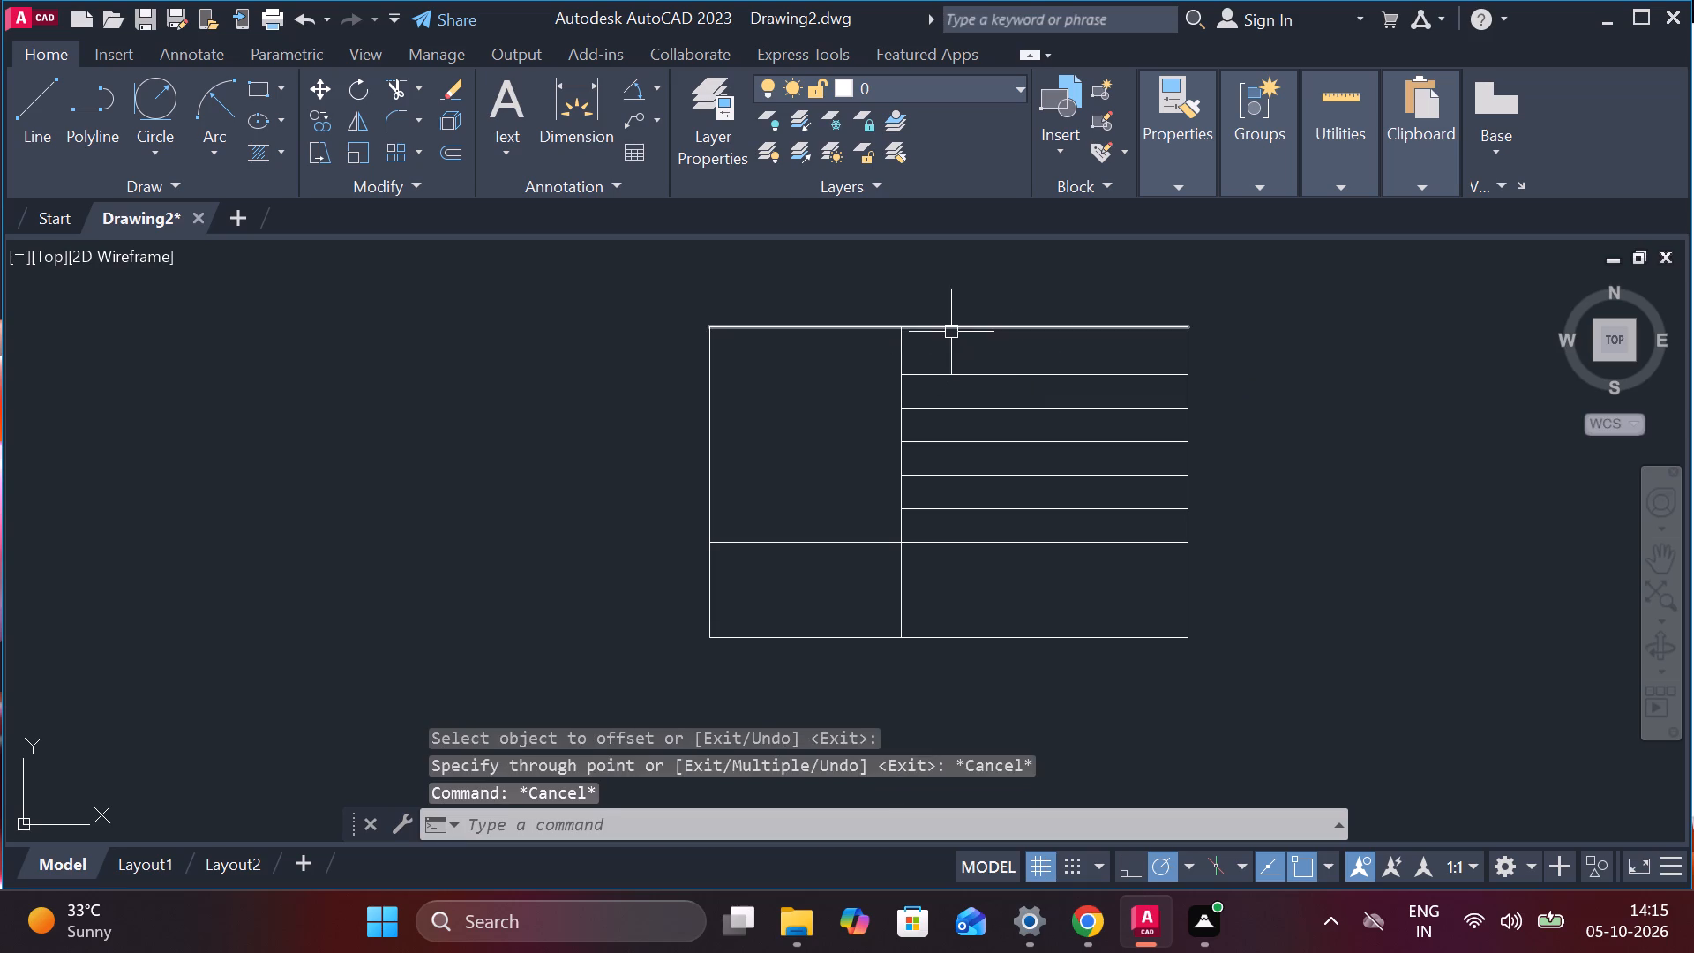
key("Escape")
Offset the table's vertical divider 20 to the right, and offset the resulting line a further 25 to the right.
left_click(903, 349)
key("o")
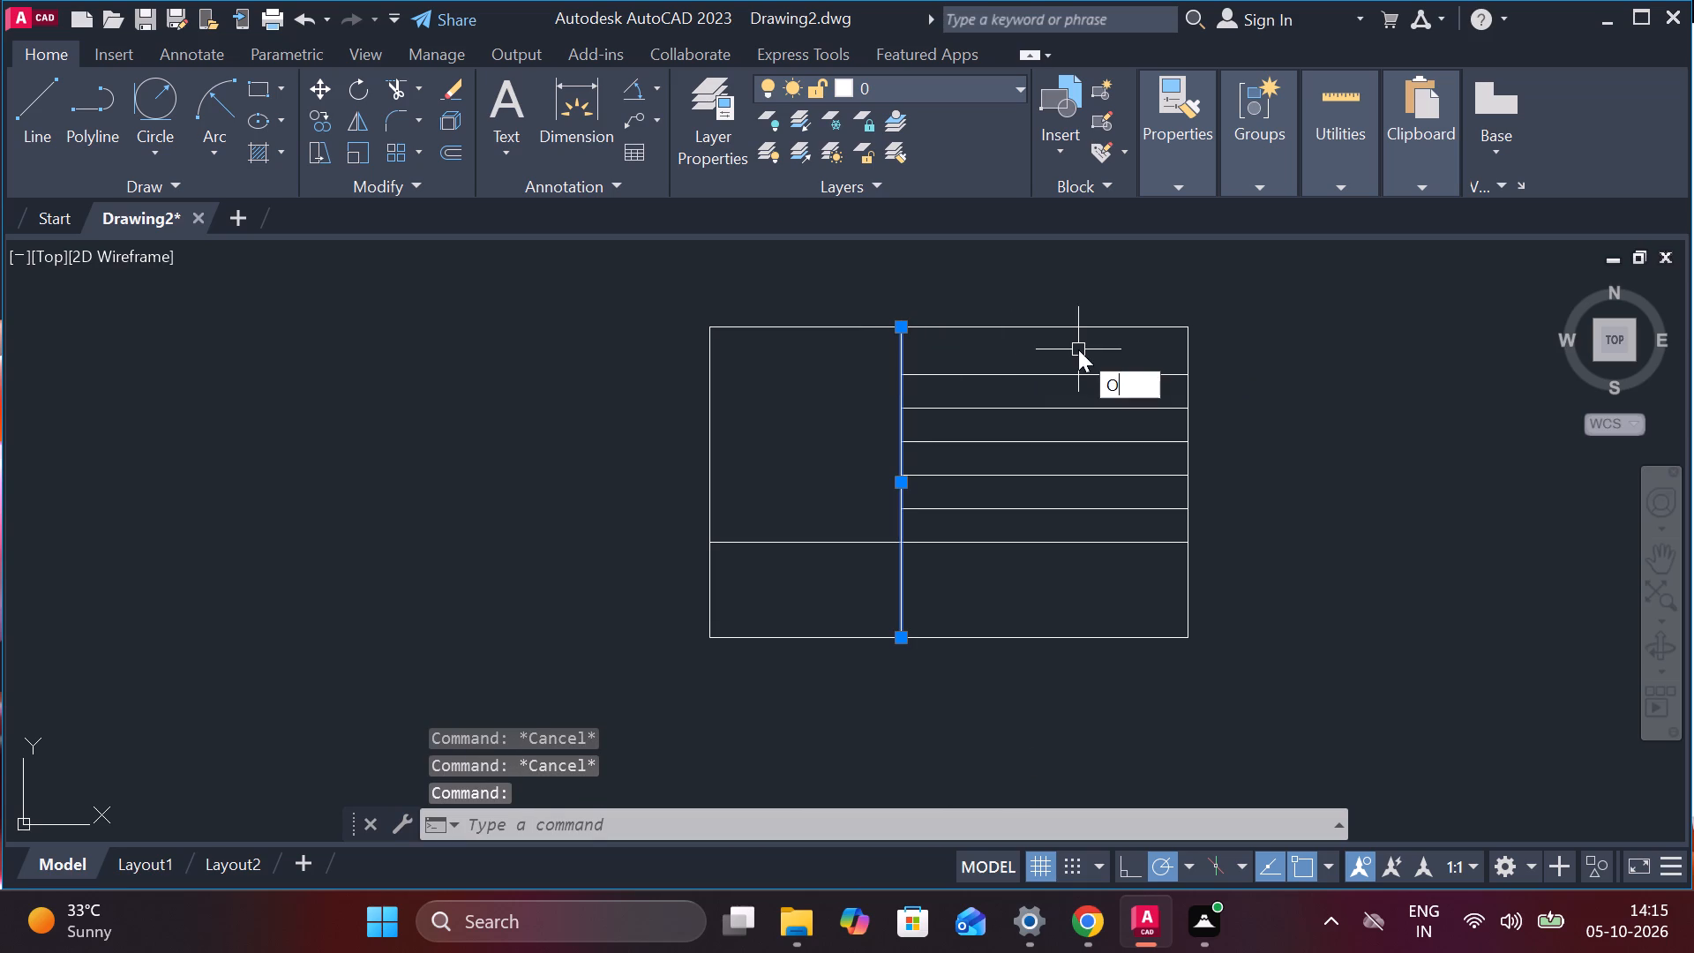
key("Return")
key("Return")
key("2")
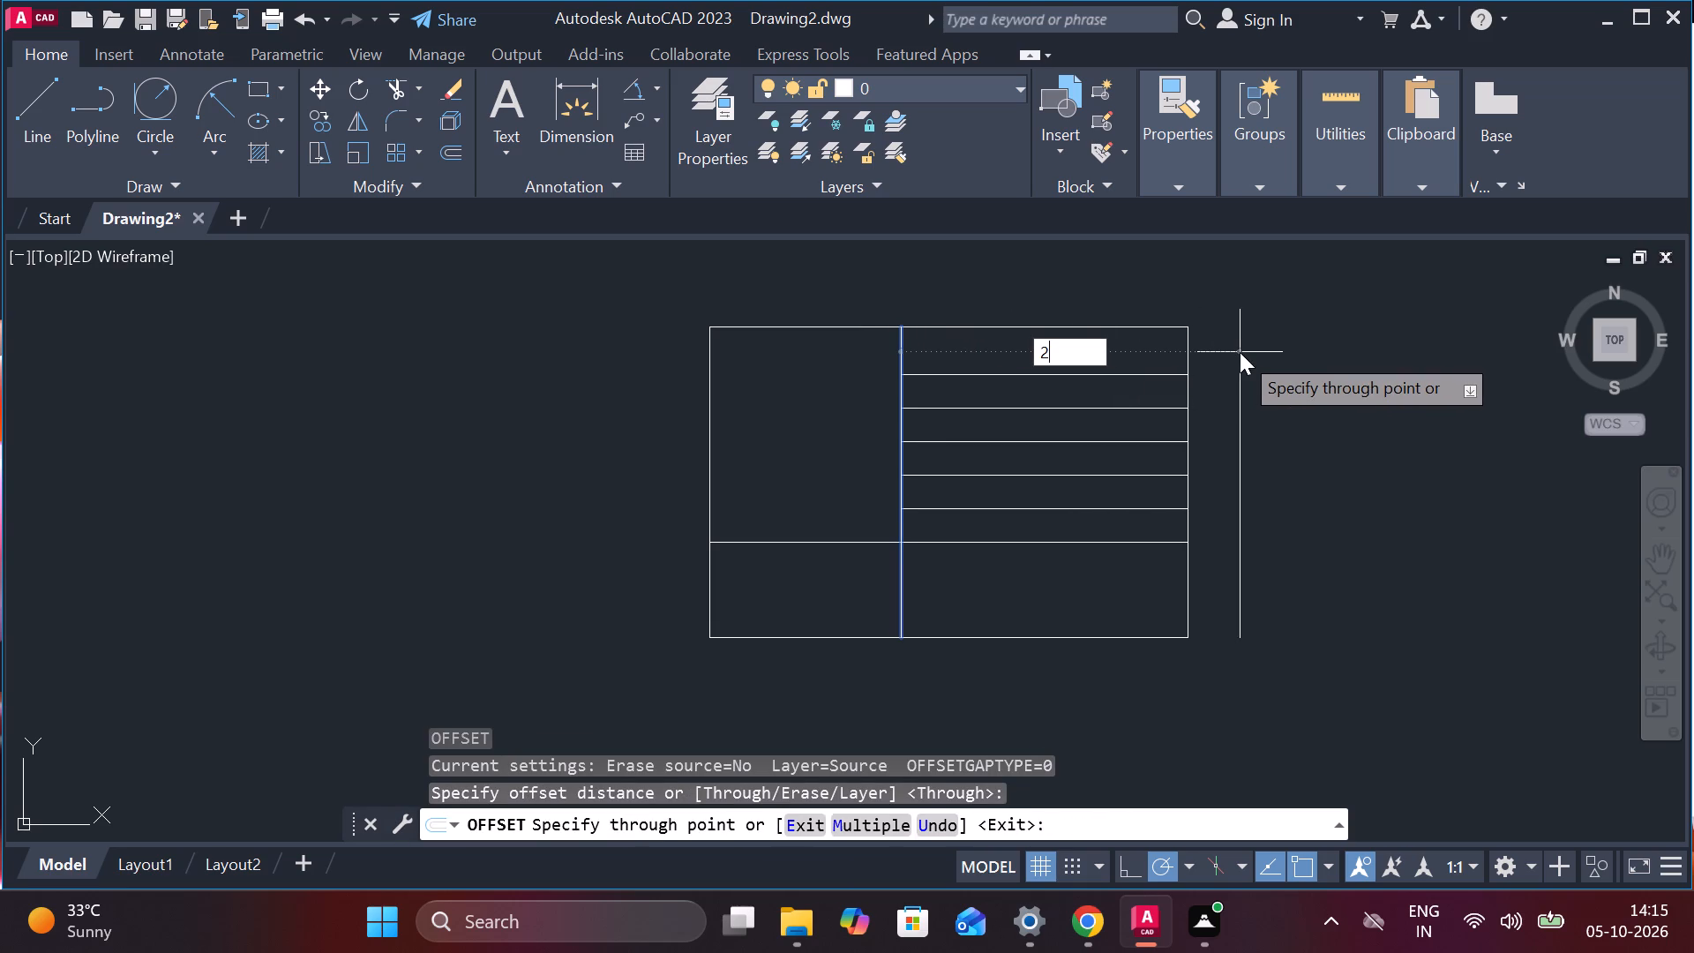
key("0")
key("Return")
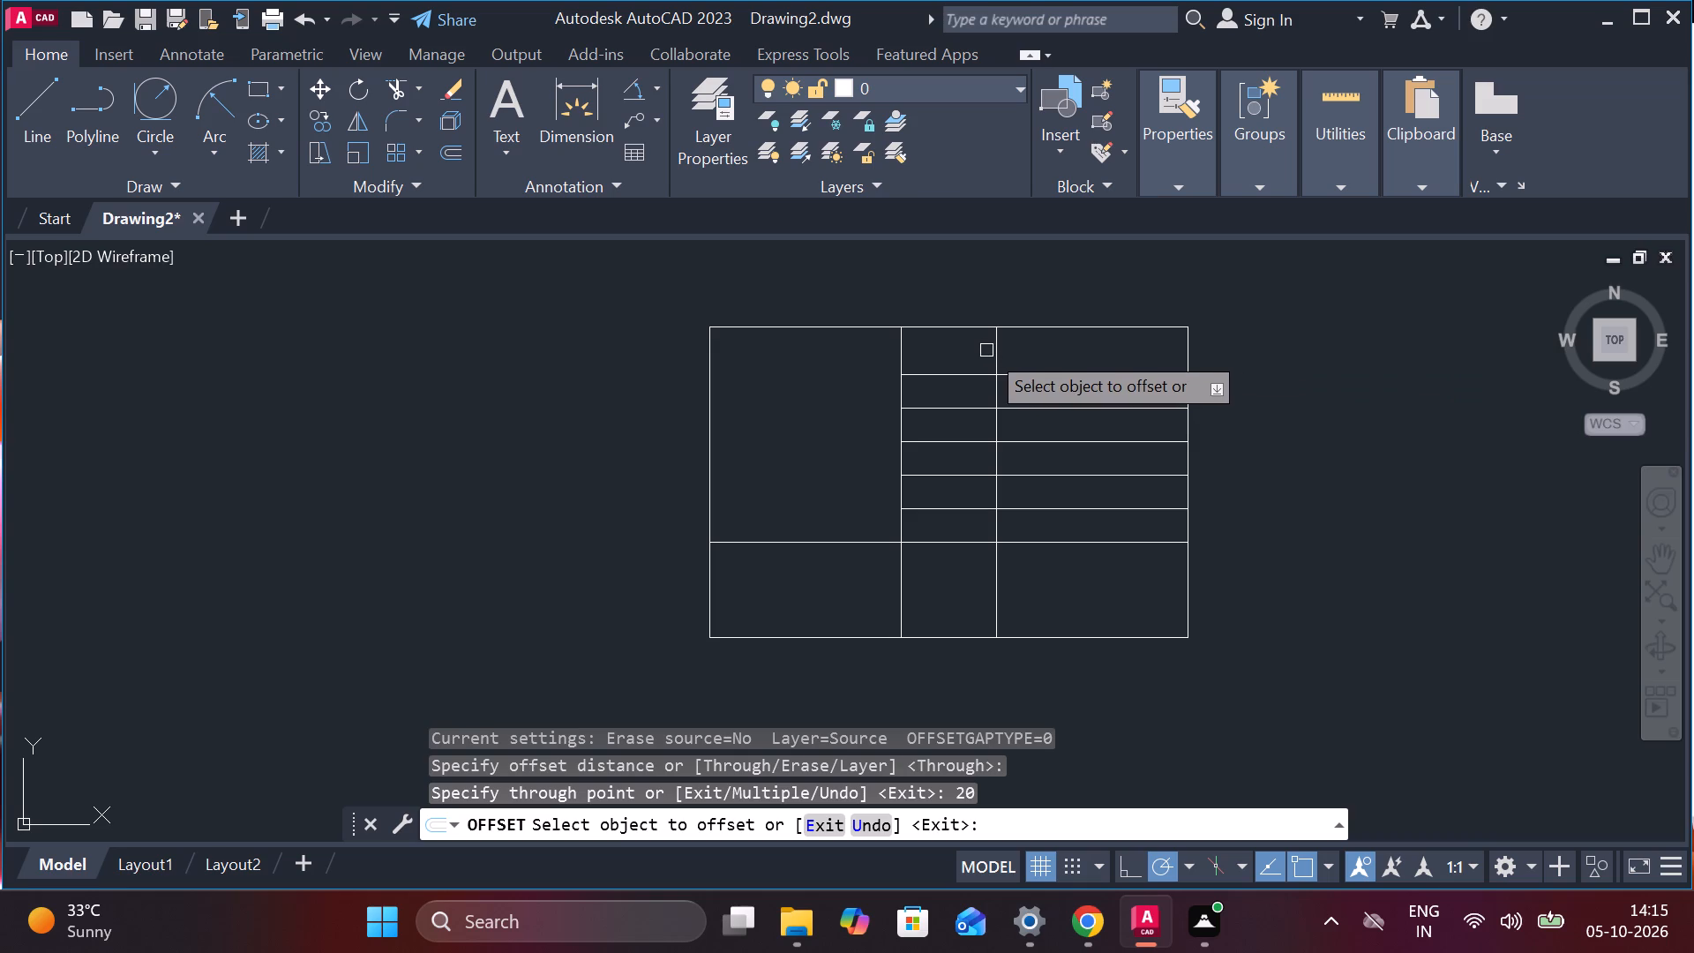
left_click(995, 346)
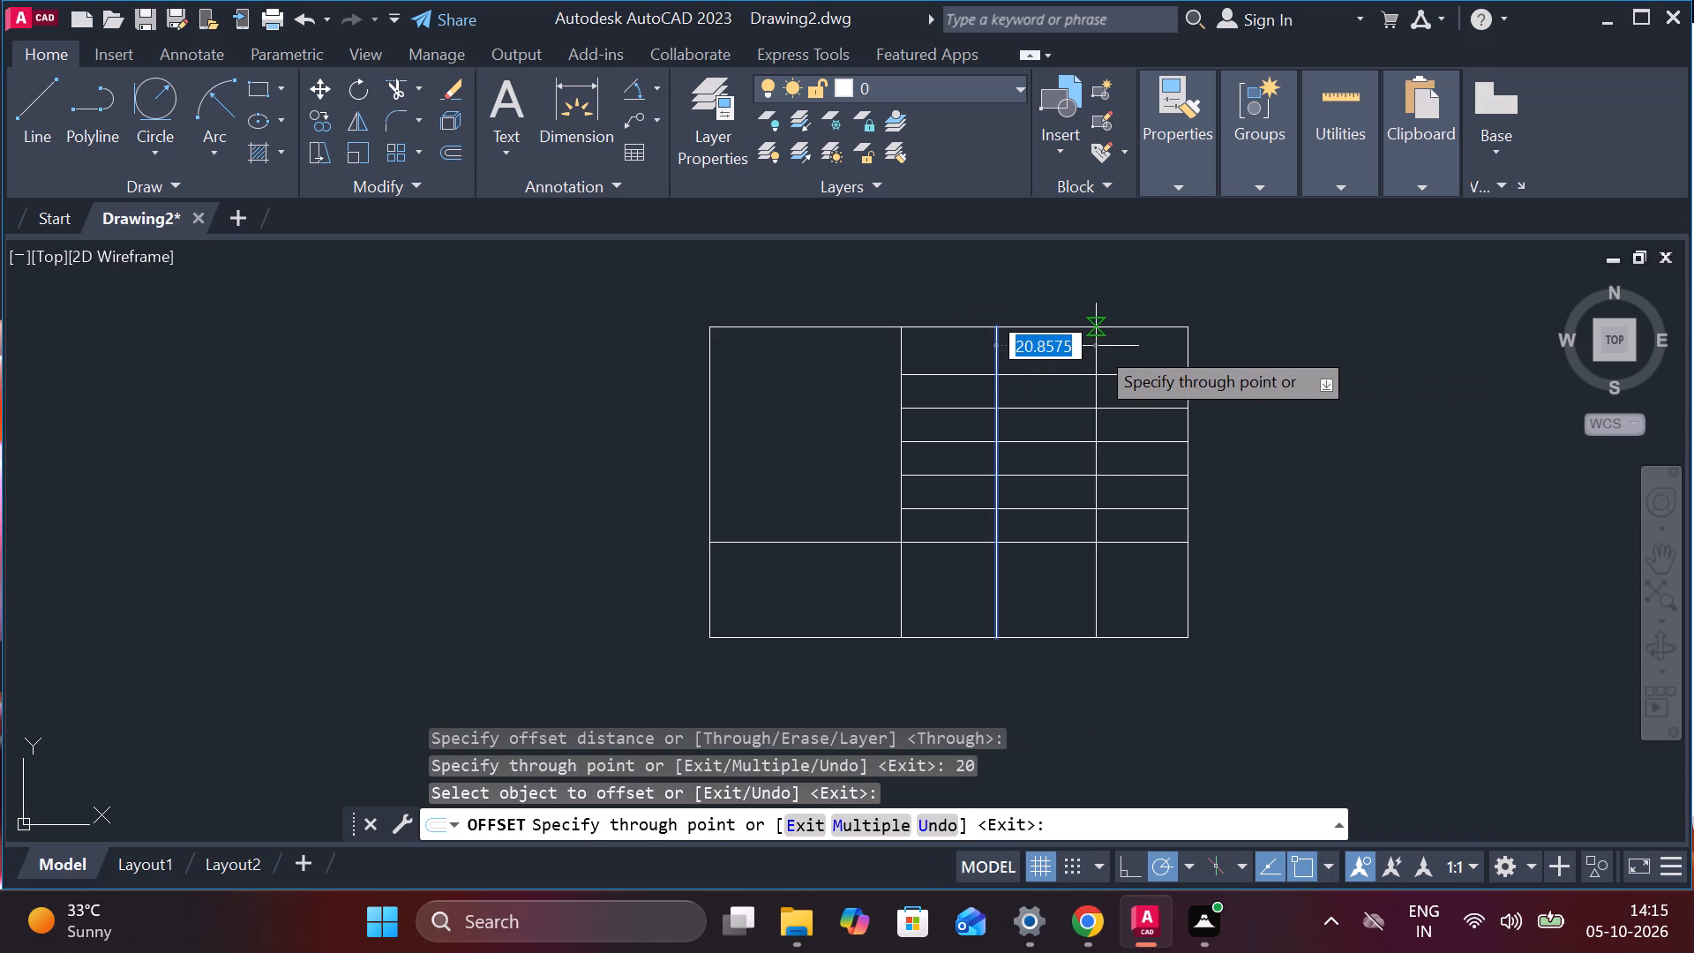
type("25")
key("Return")
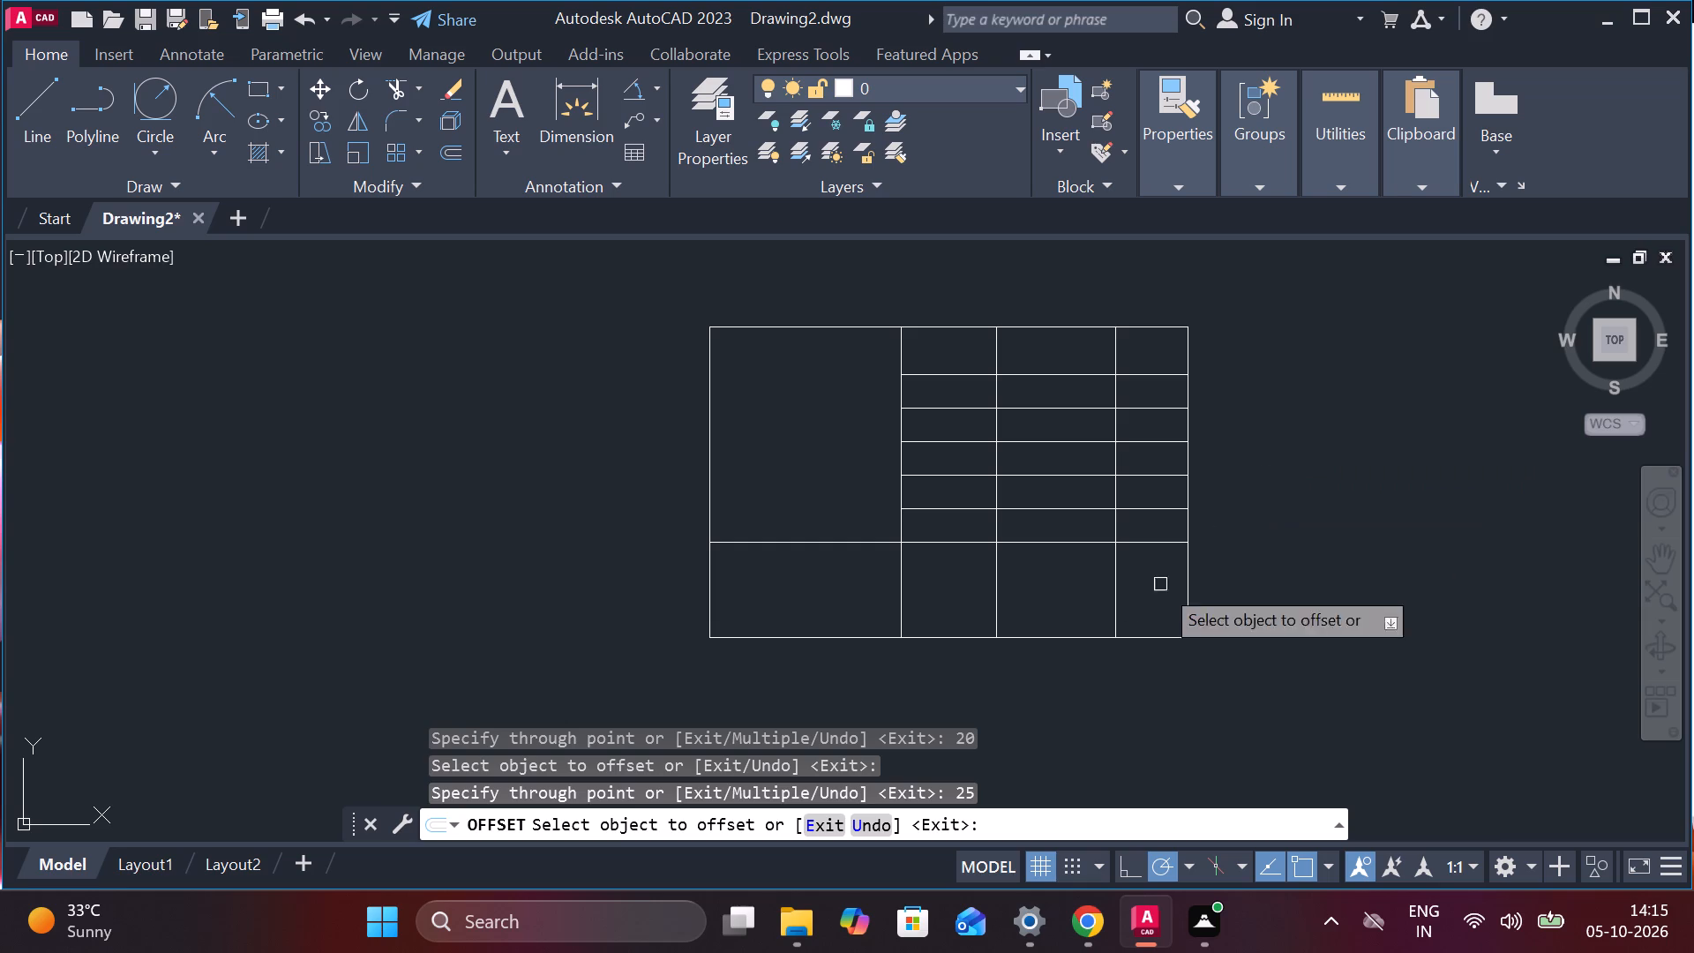
Offset the table's left edge 25 inward to the right.
middle_click_drag(670, 554, 693, 490)
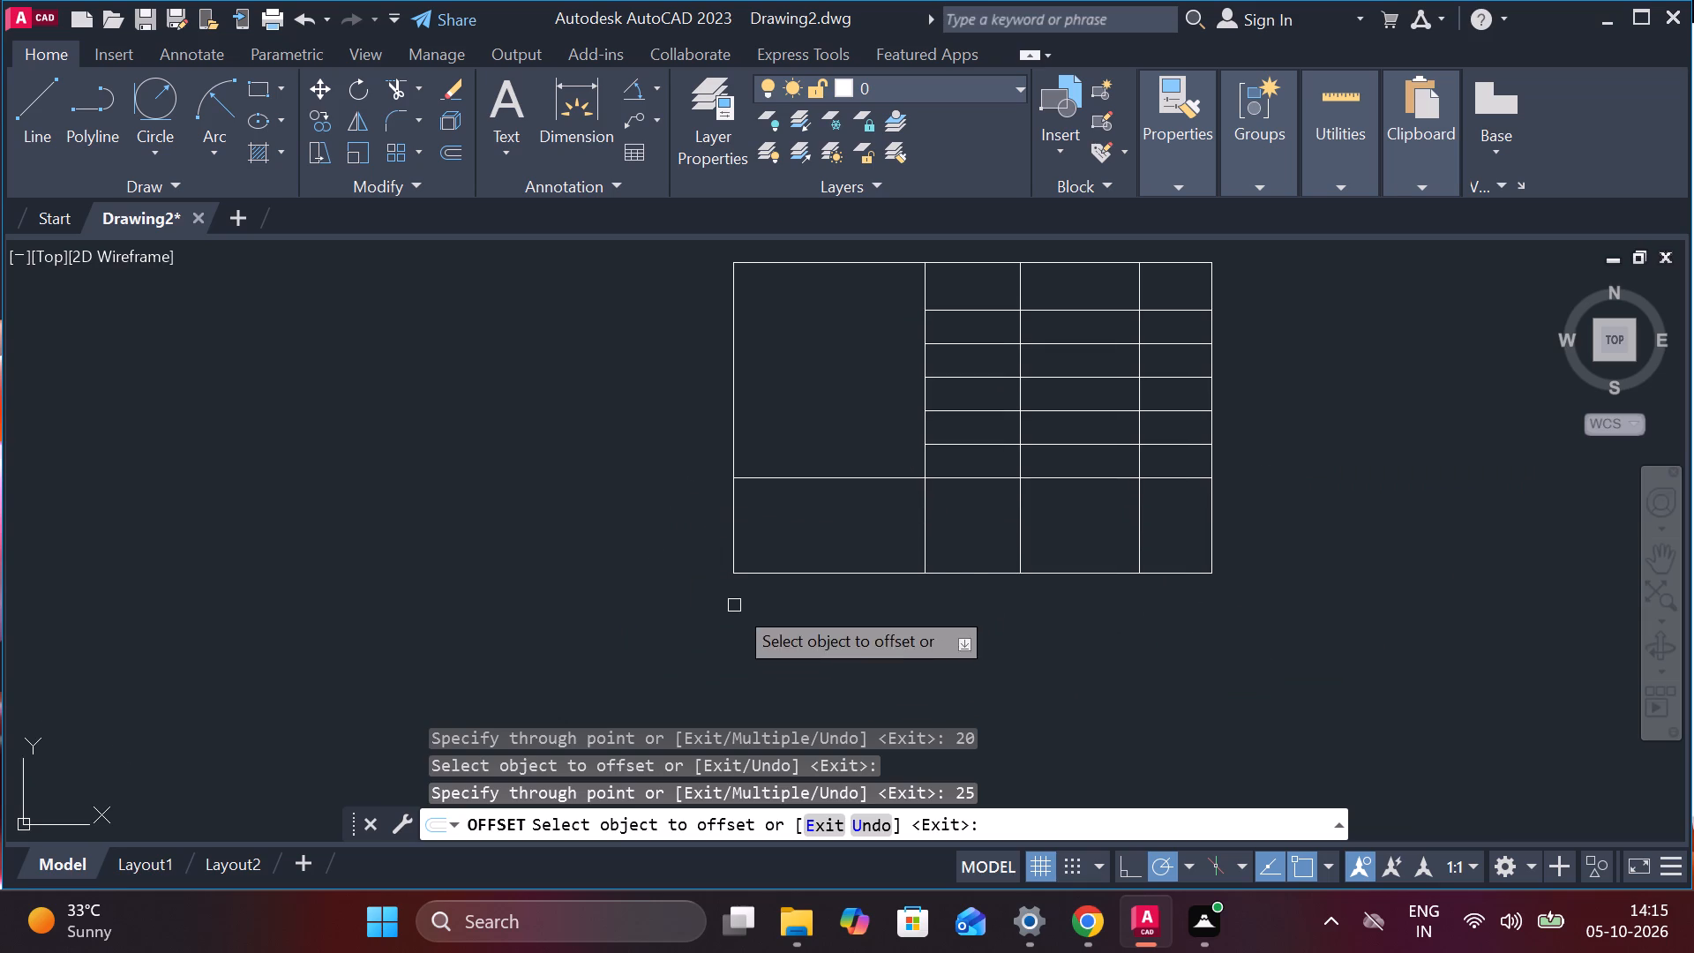
left_click(732, 514)
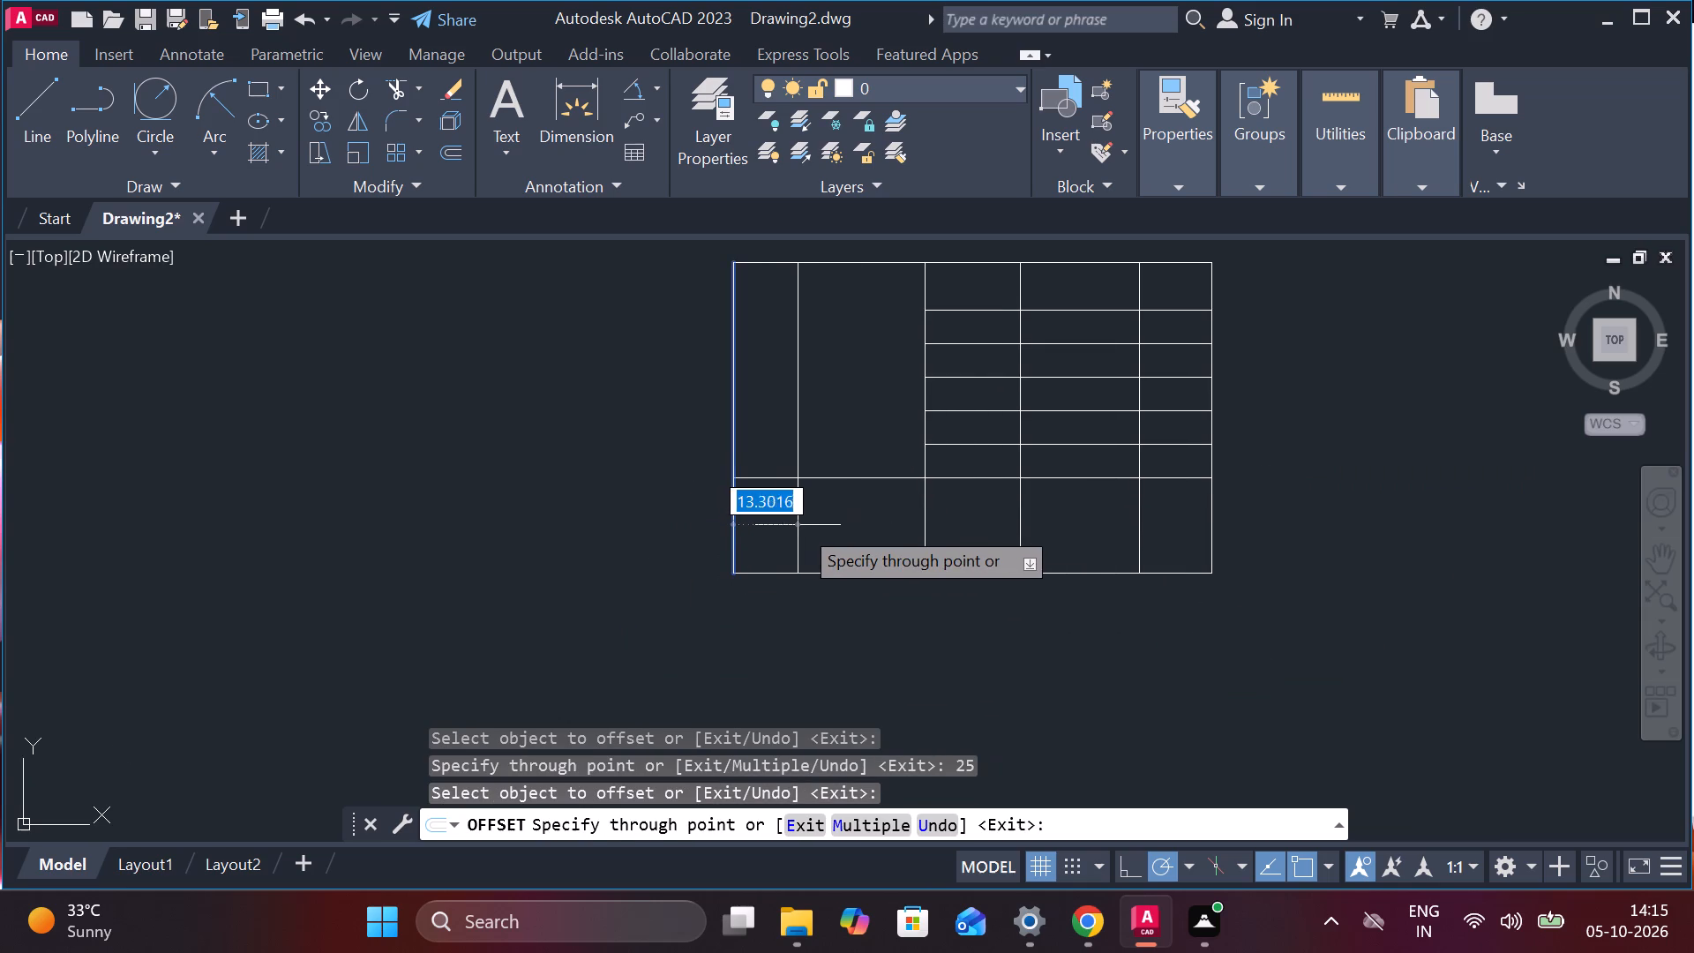
type("25")
key("Return")
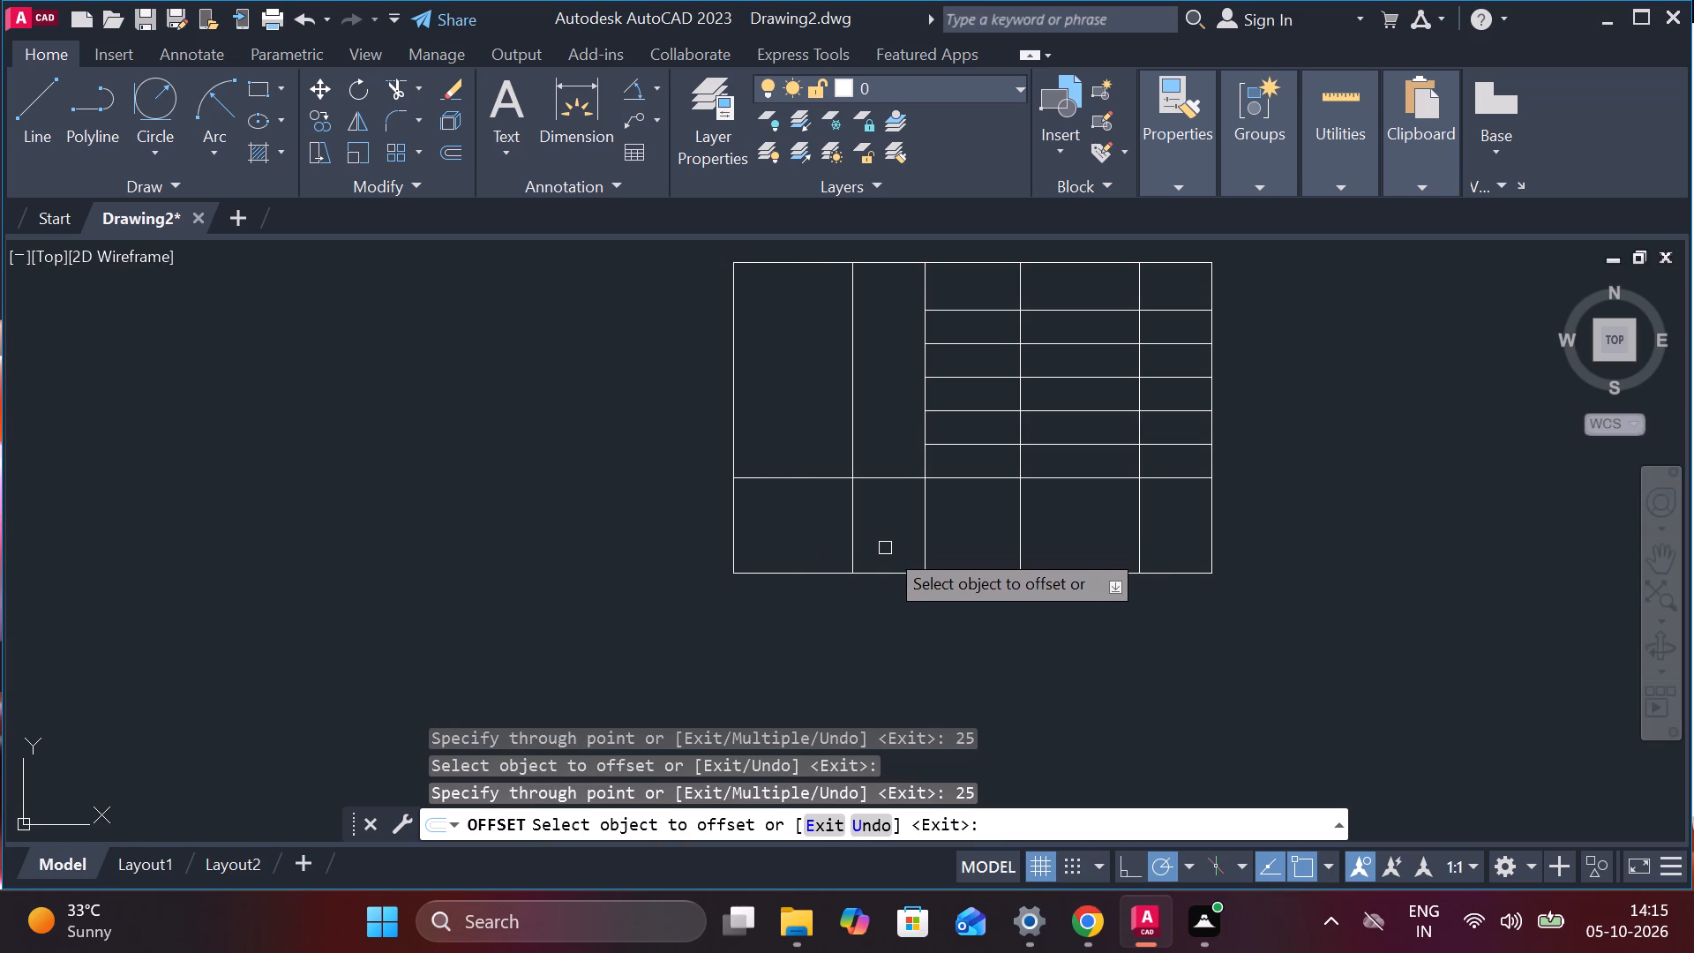
key("Escape")
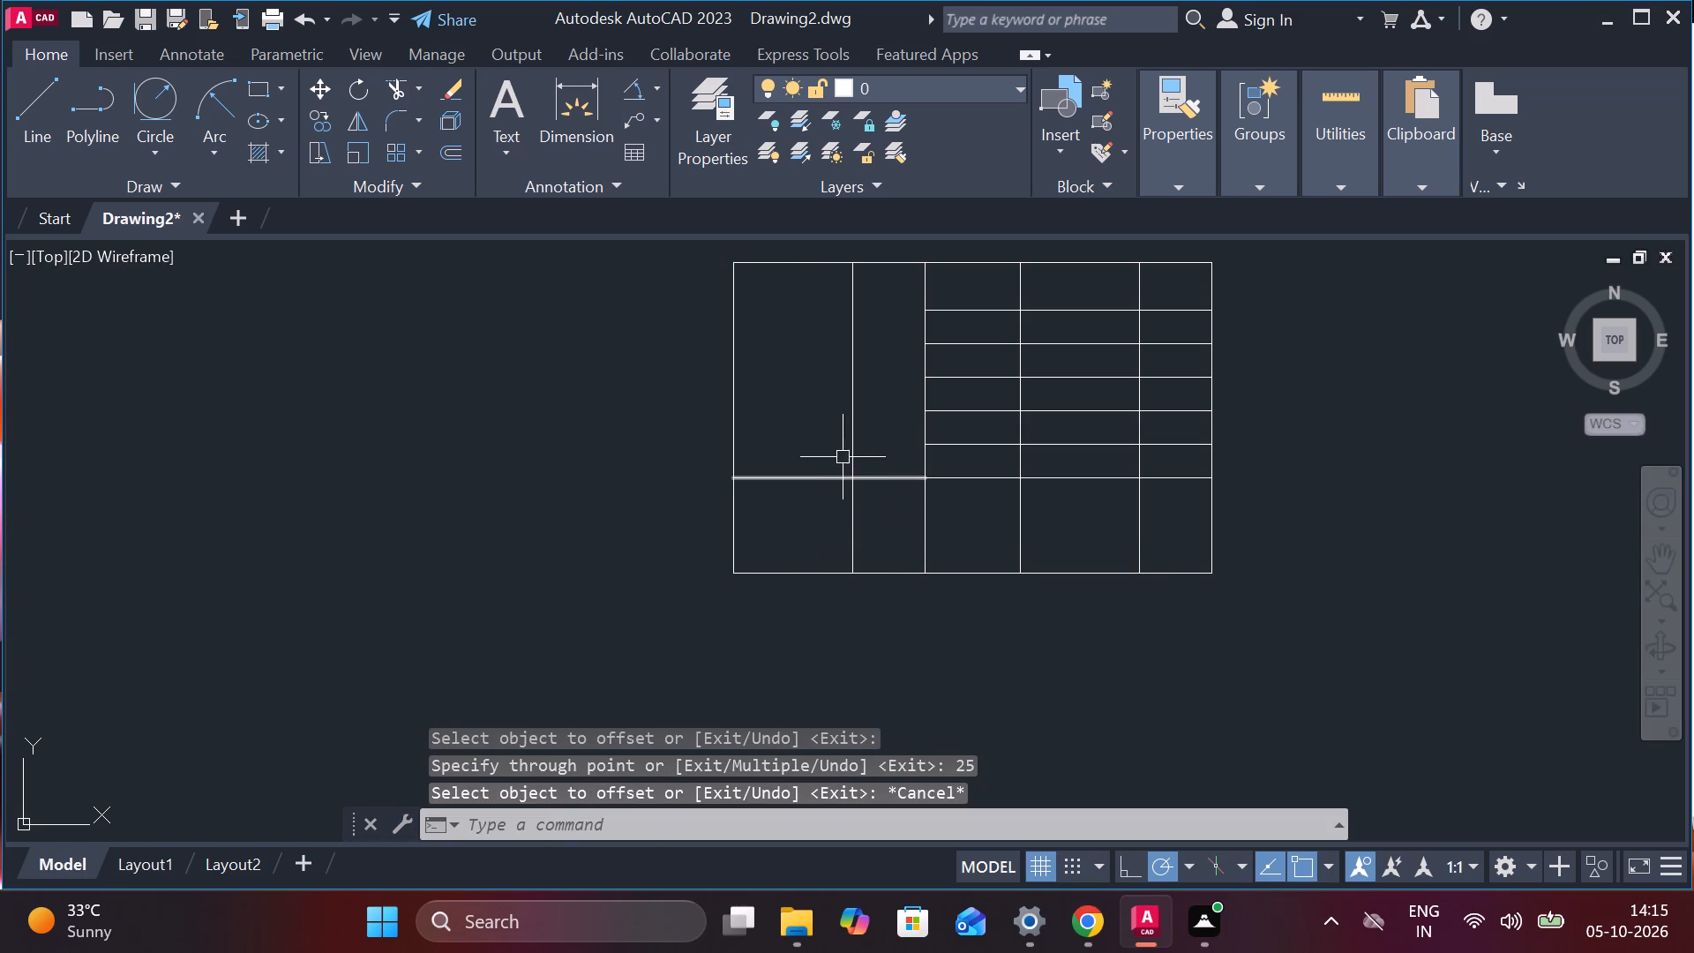
Trim the part of the line 25 from the left edge that lies above the 40-long horizontal line.
type("TR")
key("Return")
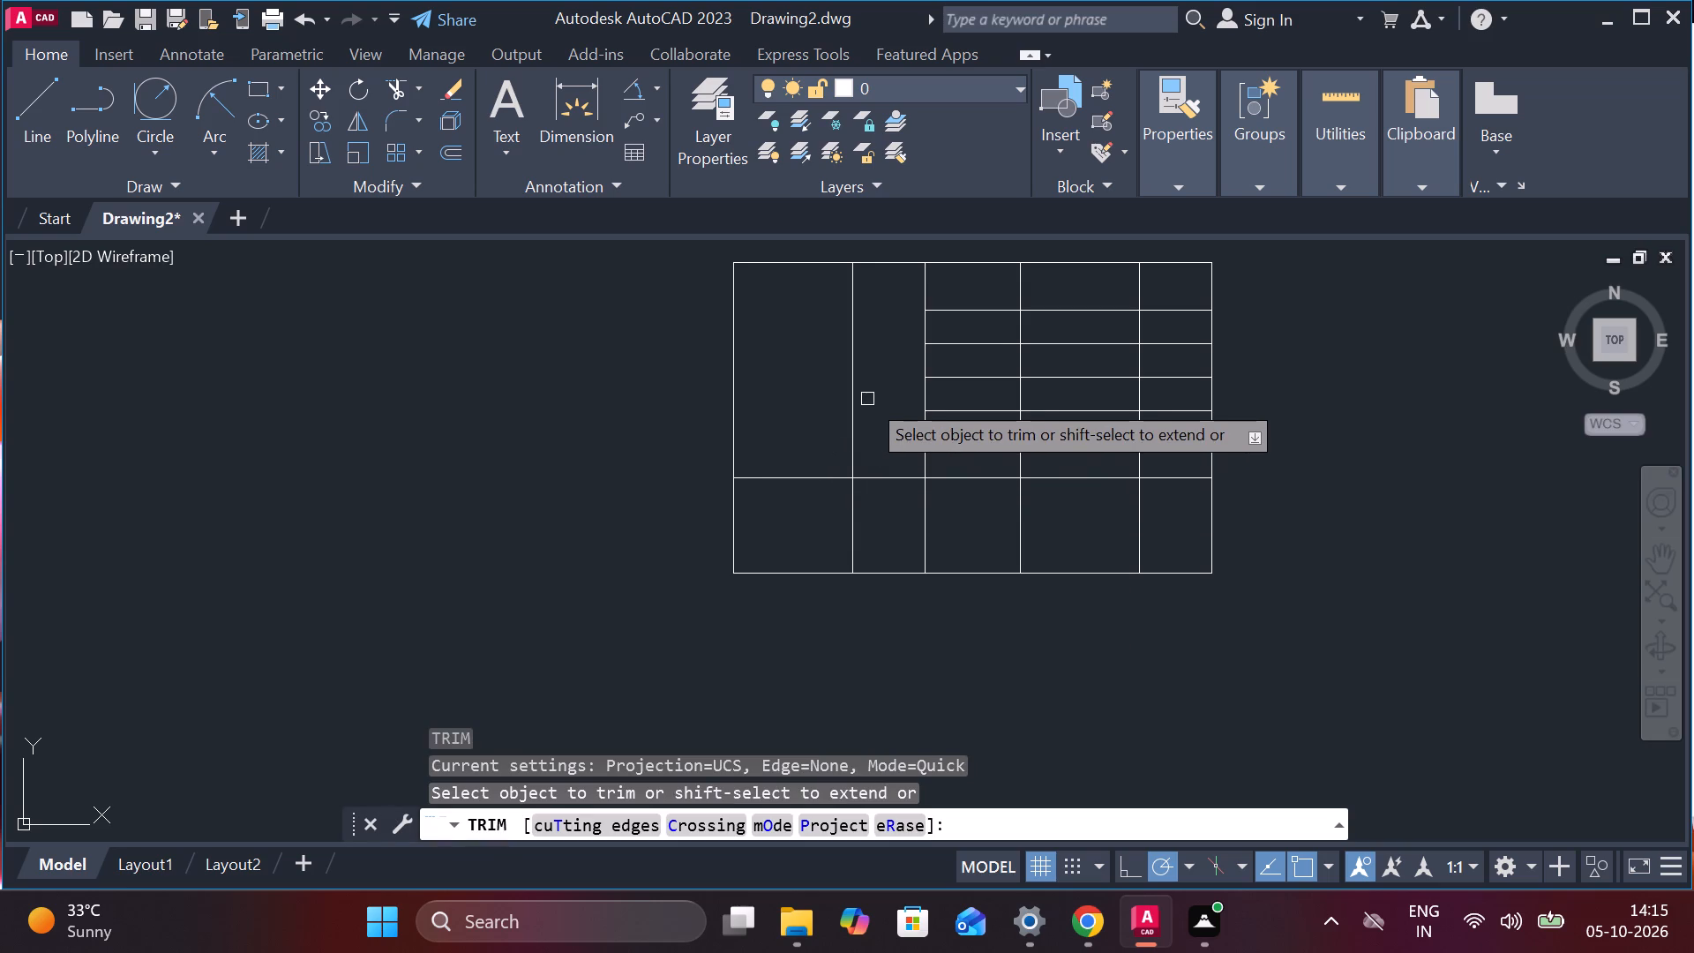
left_click(851, 363)
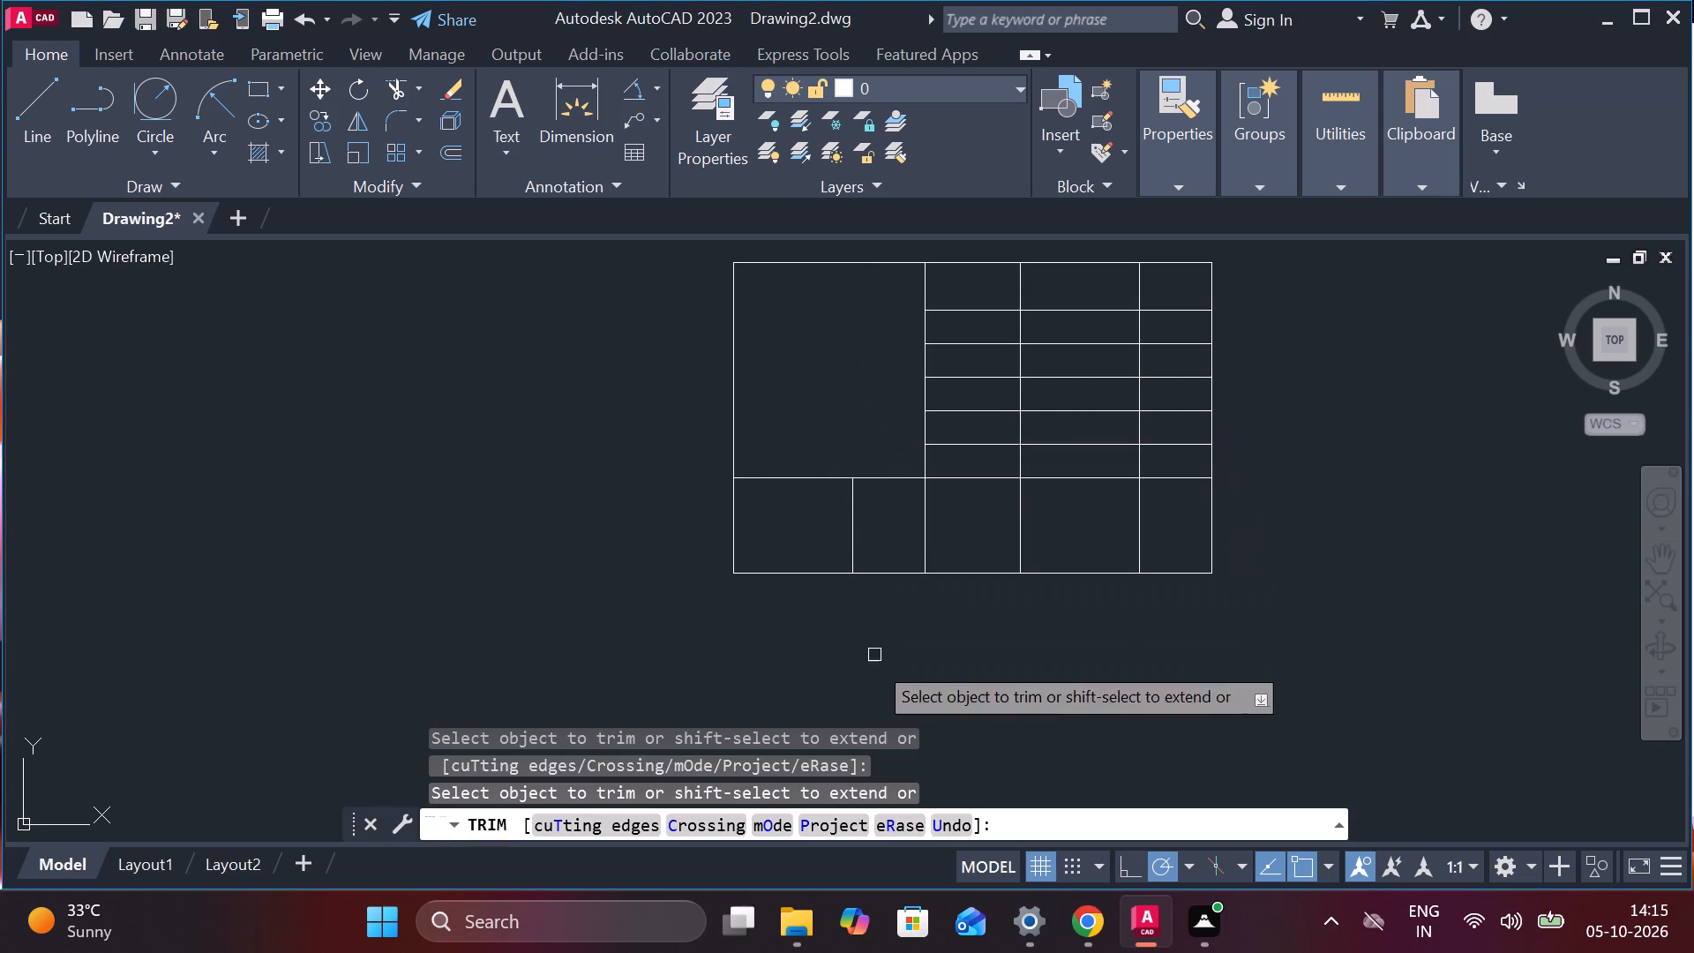
scroll(838, 594, "up", 1)
key("Escape")
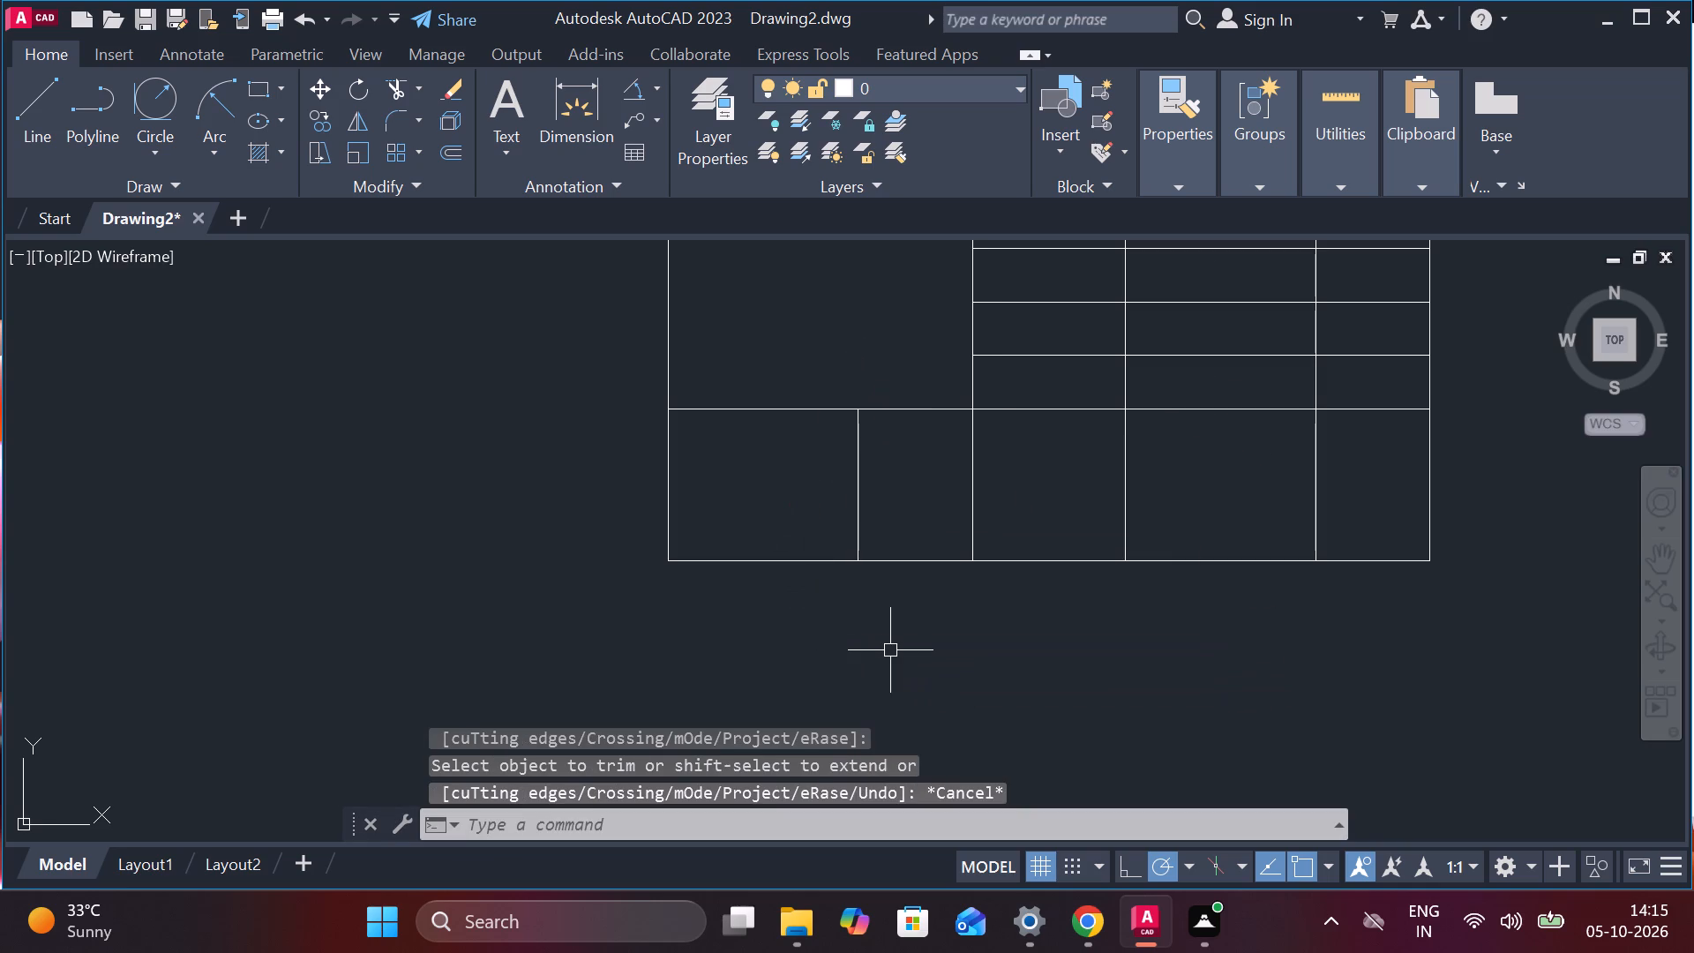
Draw a 25-long horizontal line from the midpoint of the short lower-left vertical line to the table's left edge.
key("l")
key("Return")
left_click(860, 484)
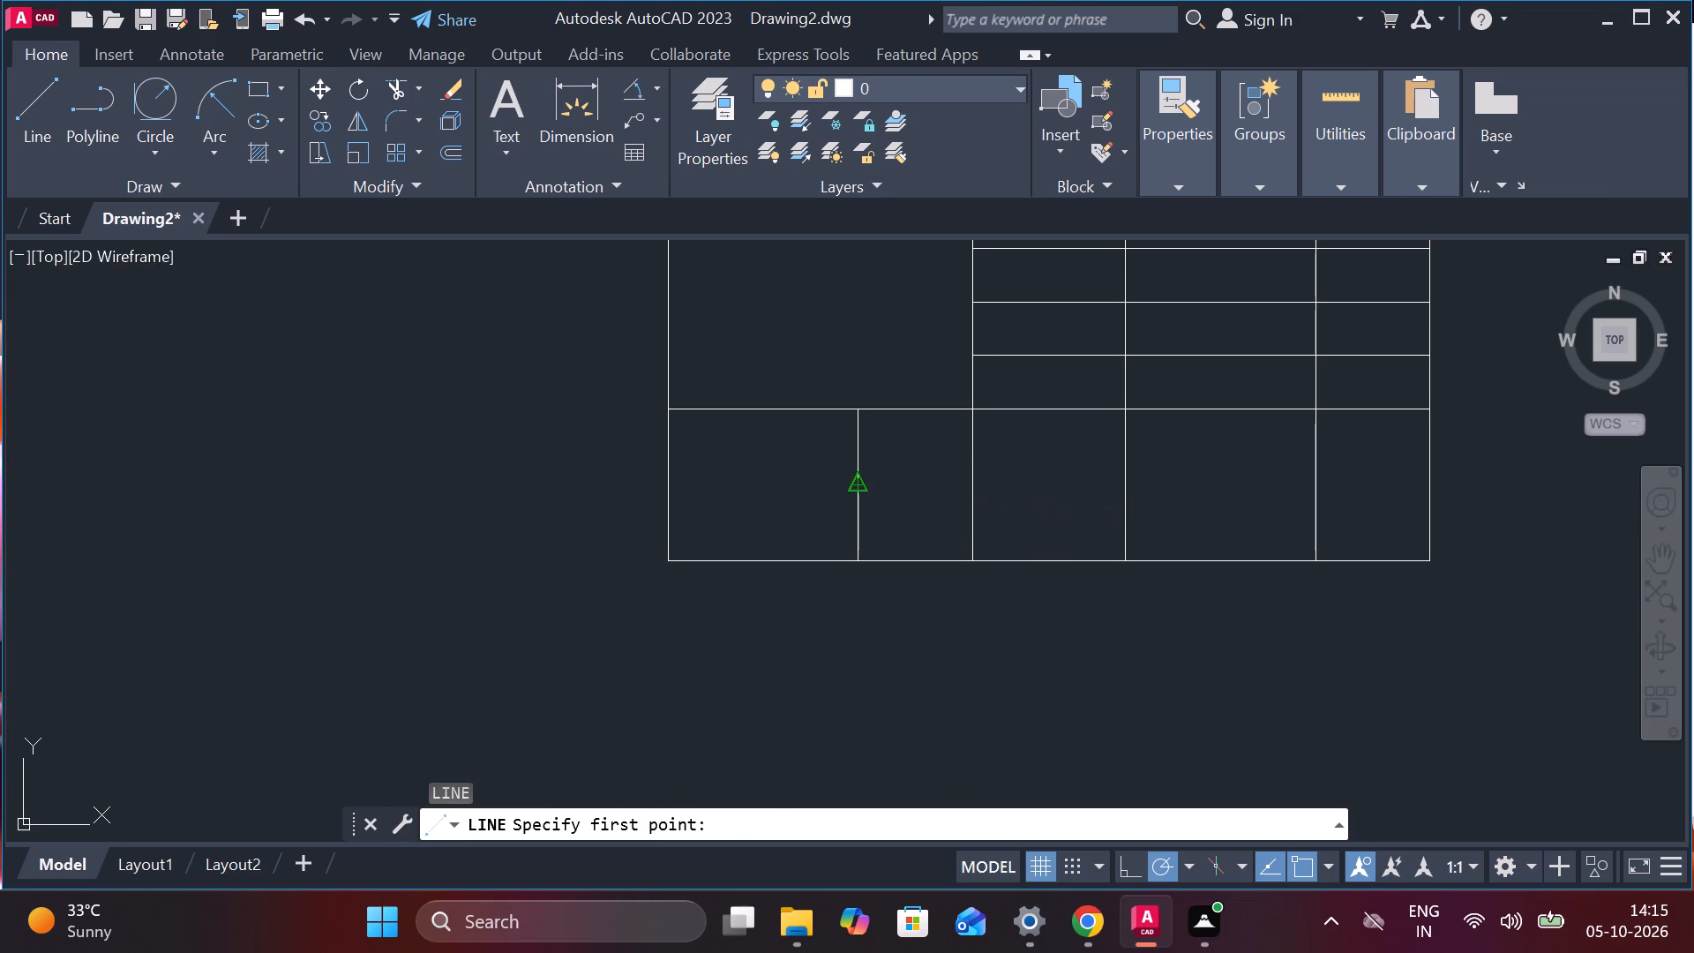
left_click(669, 482)
key("Escape")
Add the multiline text DESIGNED in the second row of the 20-wide column beside the vertical divider.
scroll(787, 426, "down", 3)
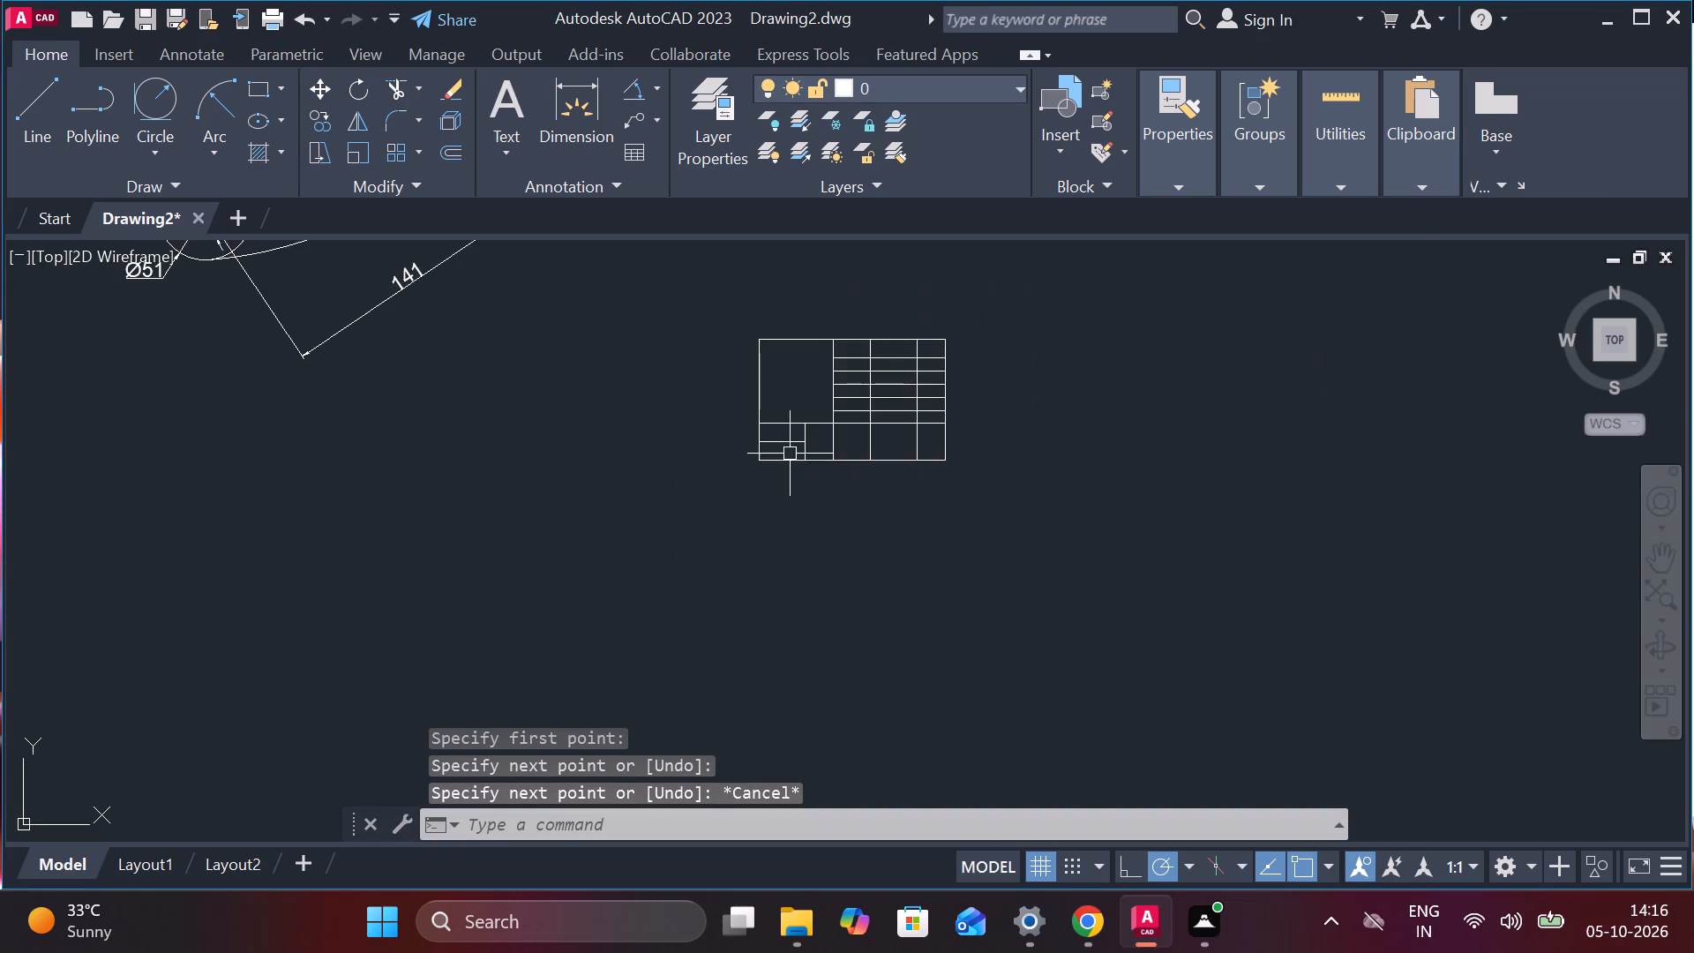
scroll(821, 440, "up", 2)
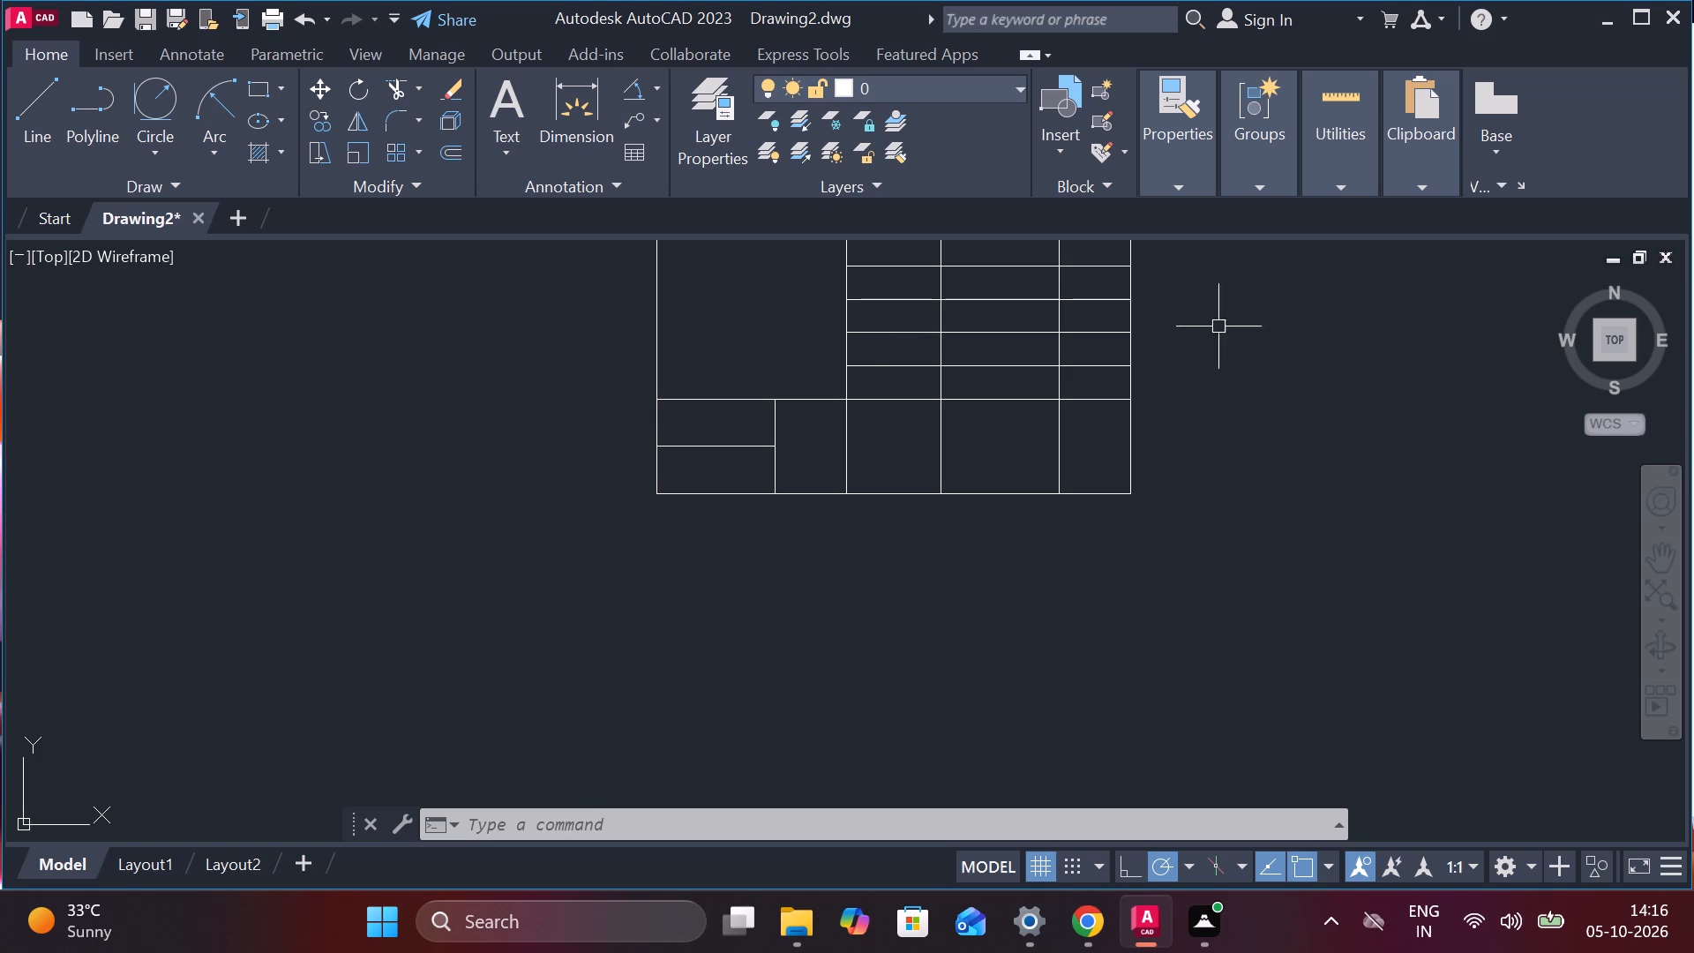
scroll(1223, 369, "down", 1)
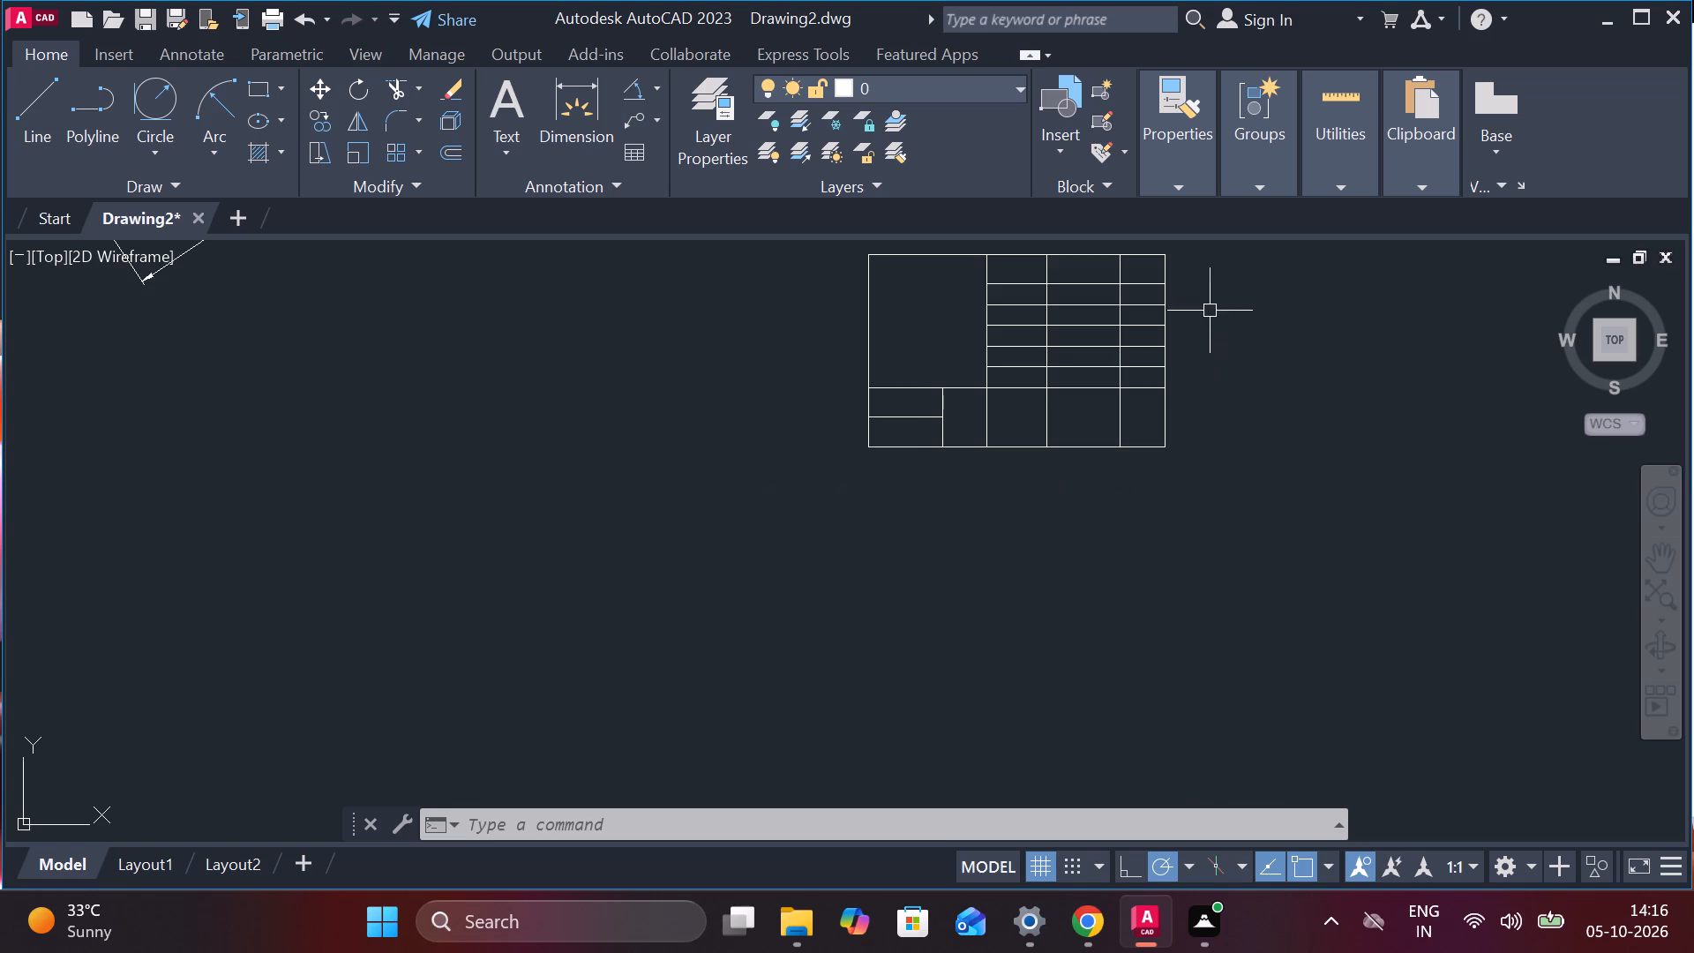
scroll(1210, 309, "up", 1)
middle_click_drag(1243, 349, 1305, 472)
key("m")
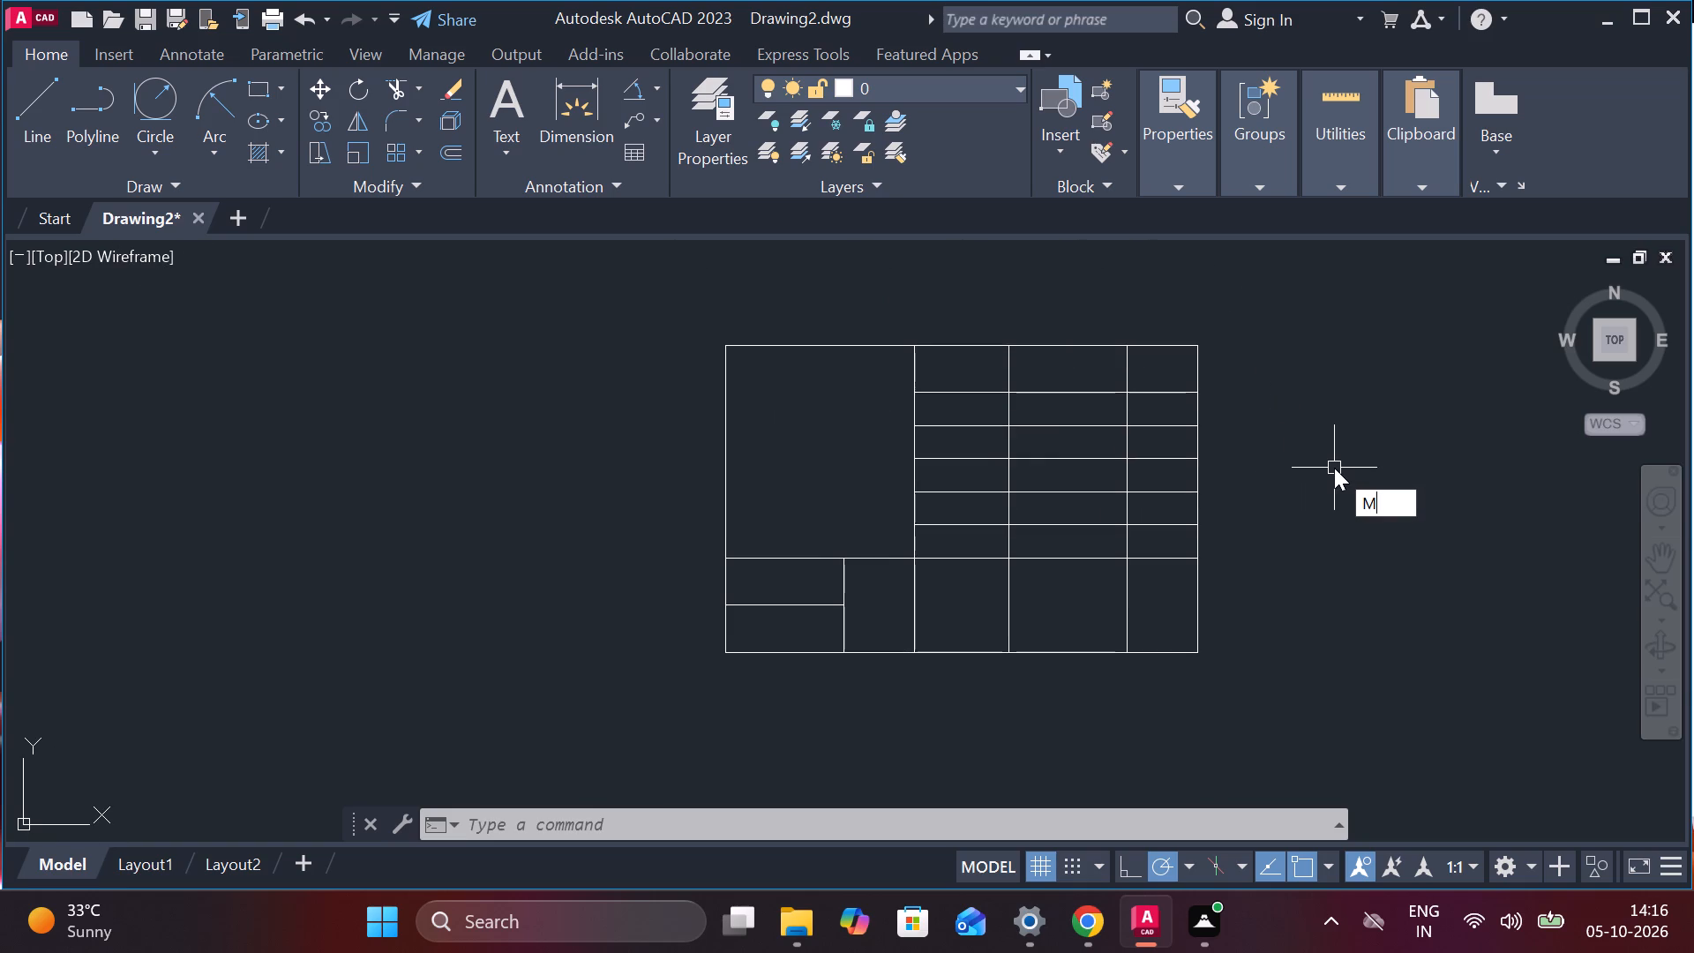
key("t")
key("Return")
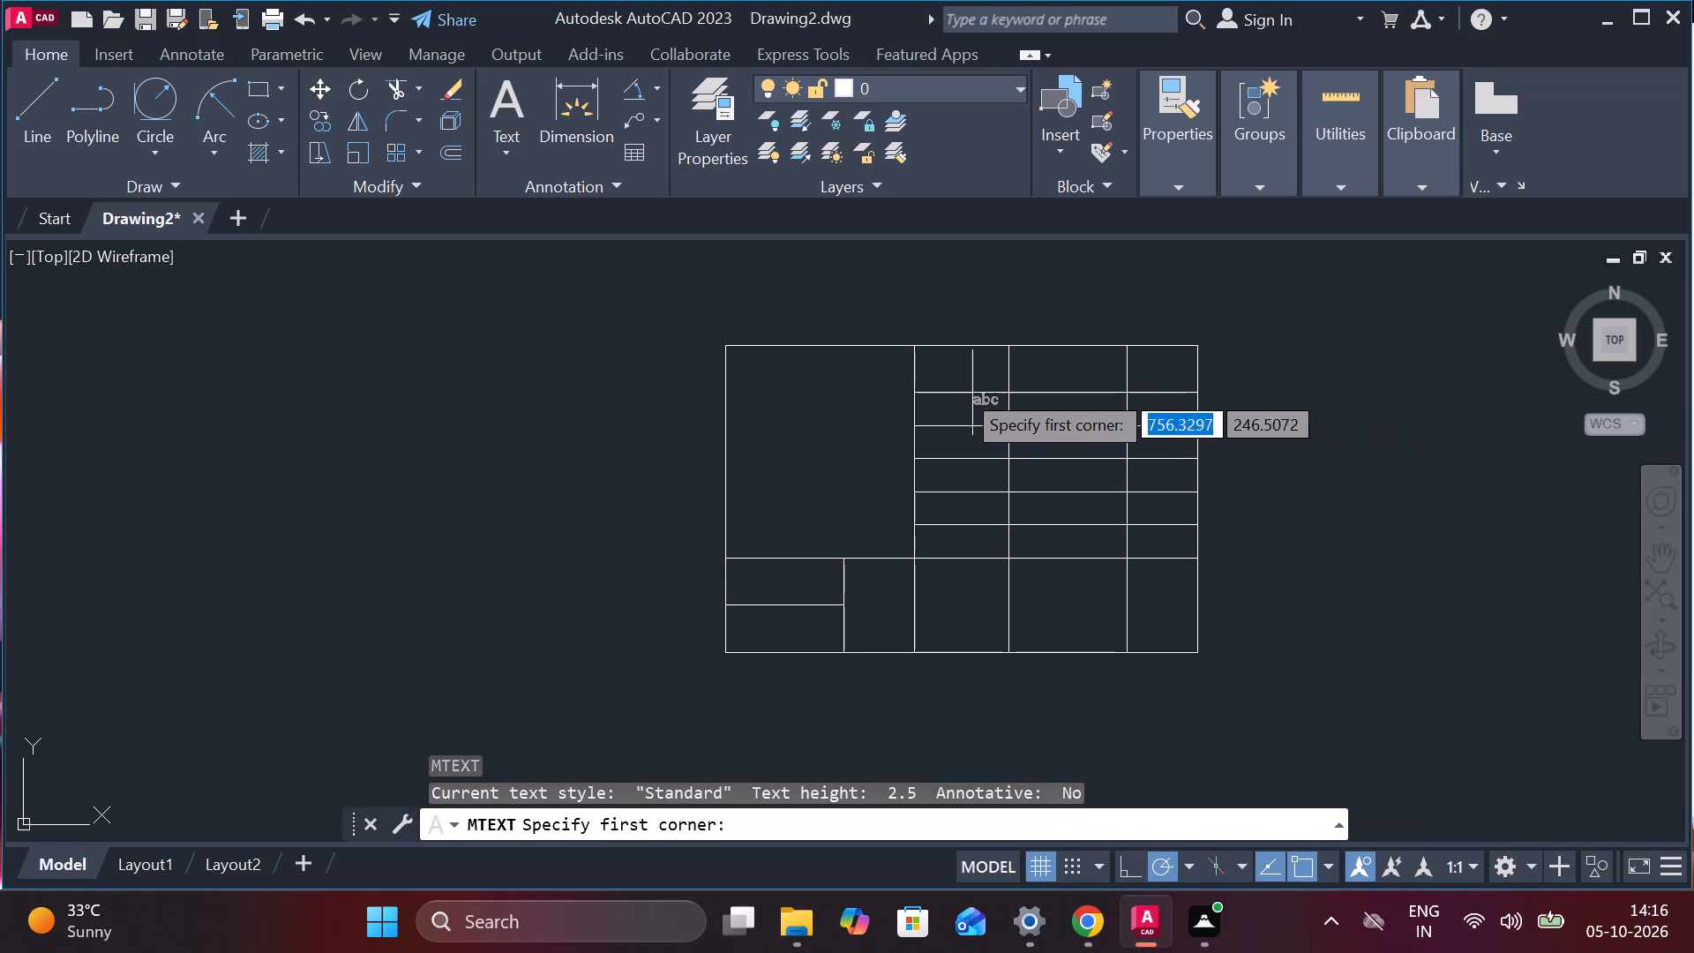
scroll(953, 380, "up", 2)
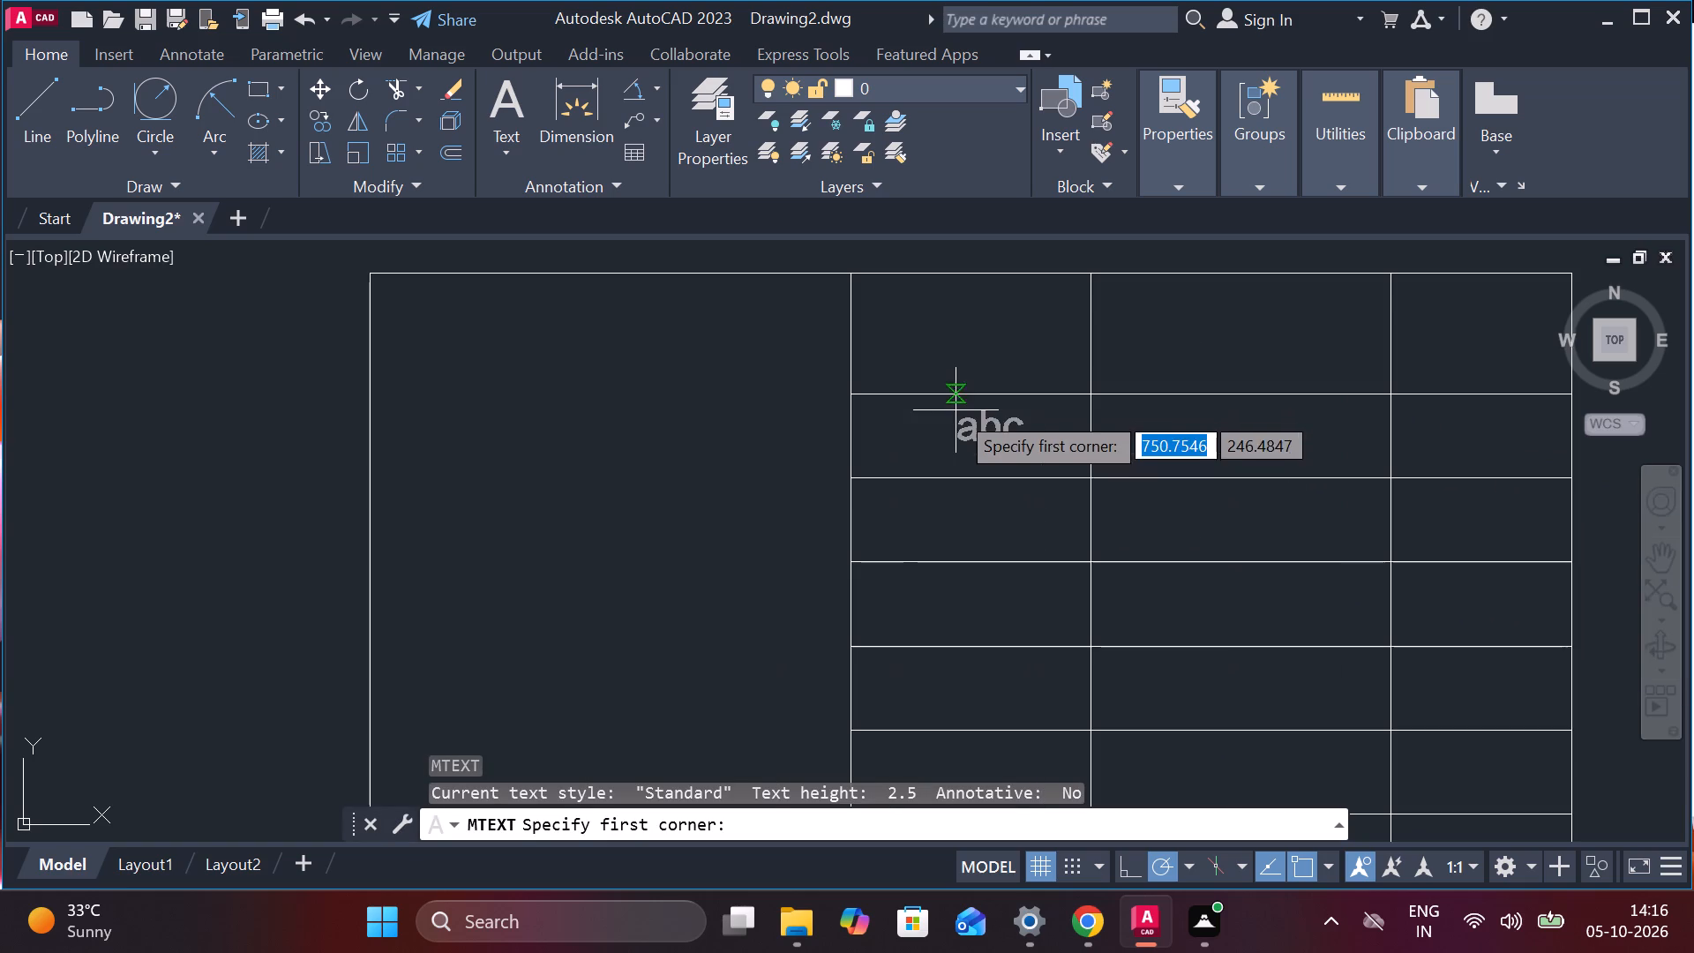
left_click(872, 410)
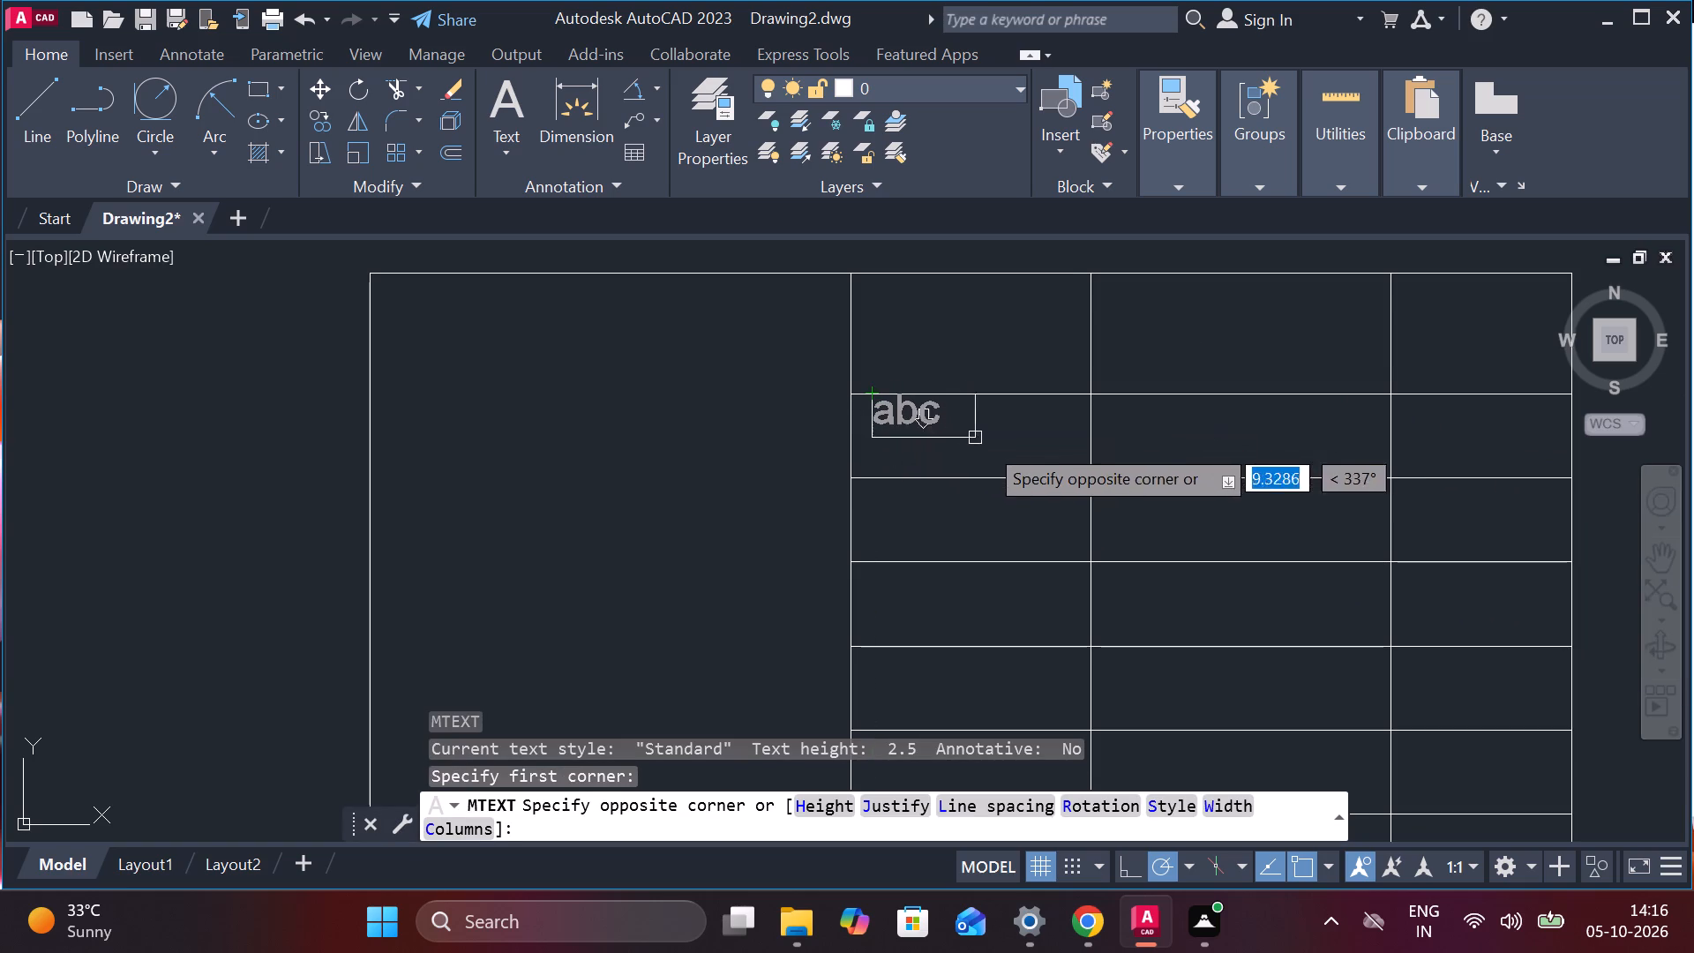
left_click(1071, 462)
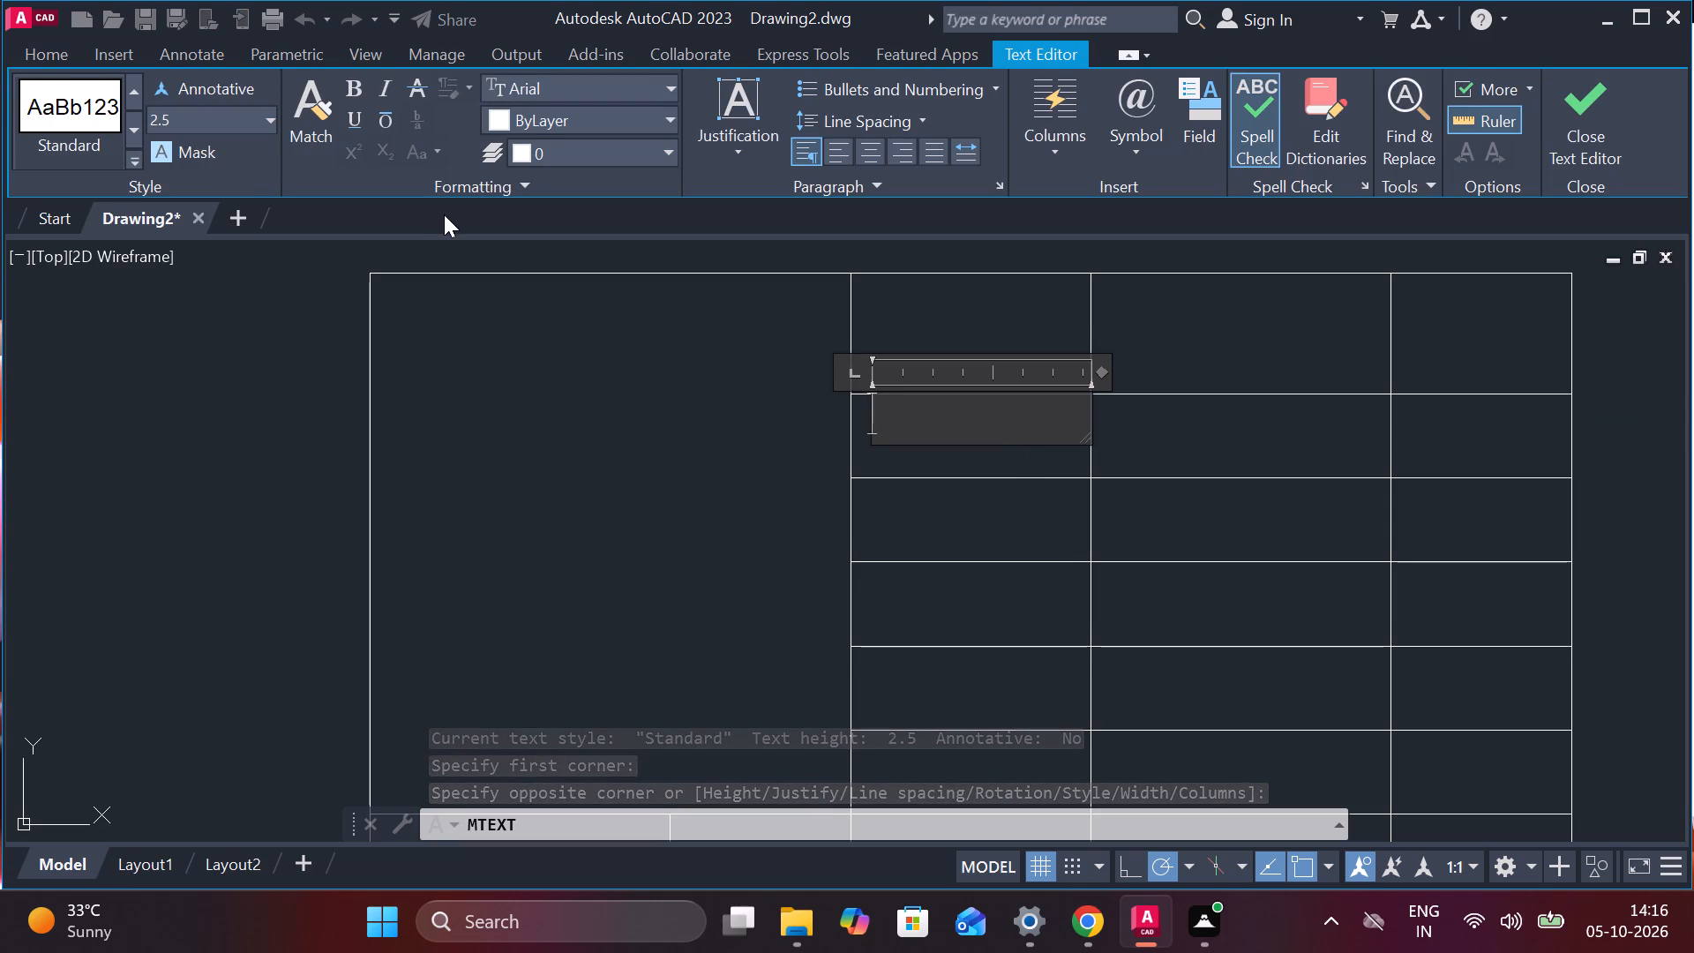
type("DESIGNES")
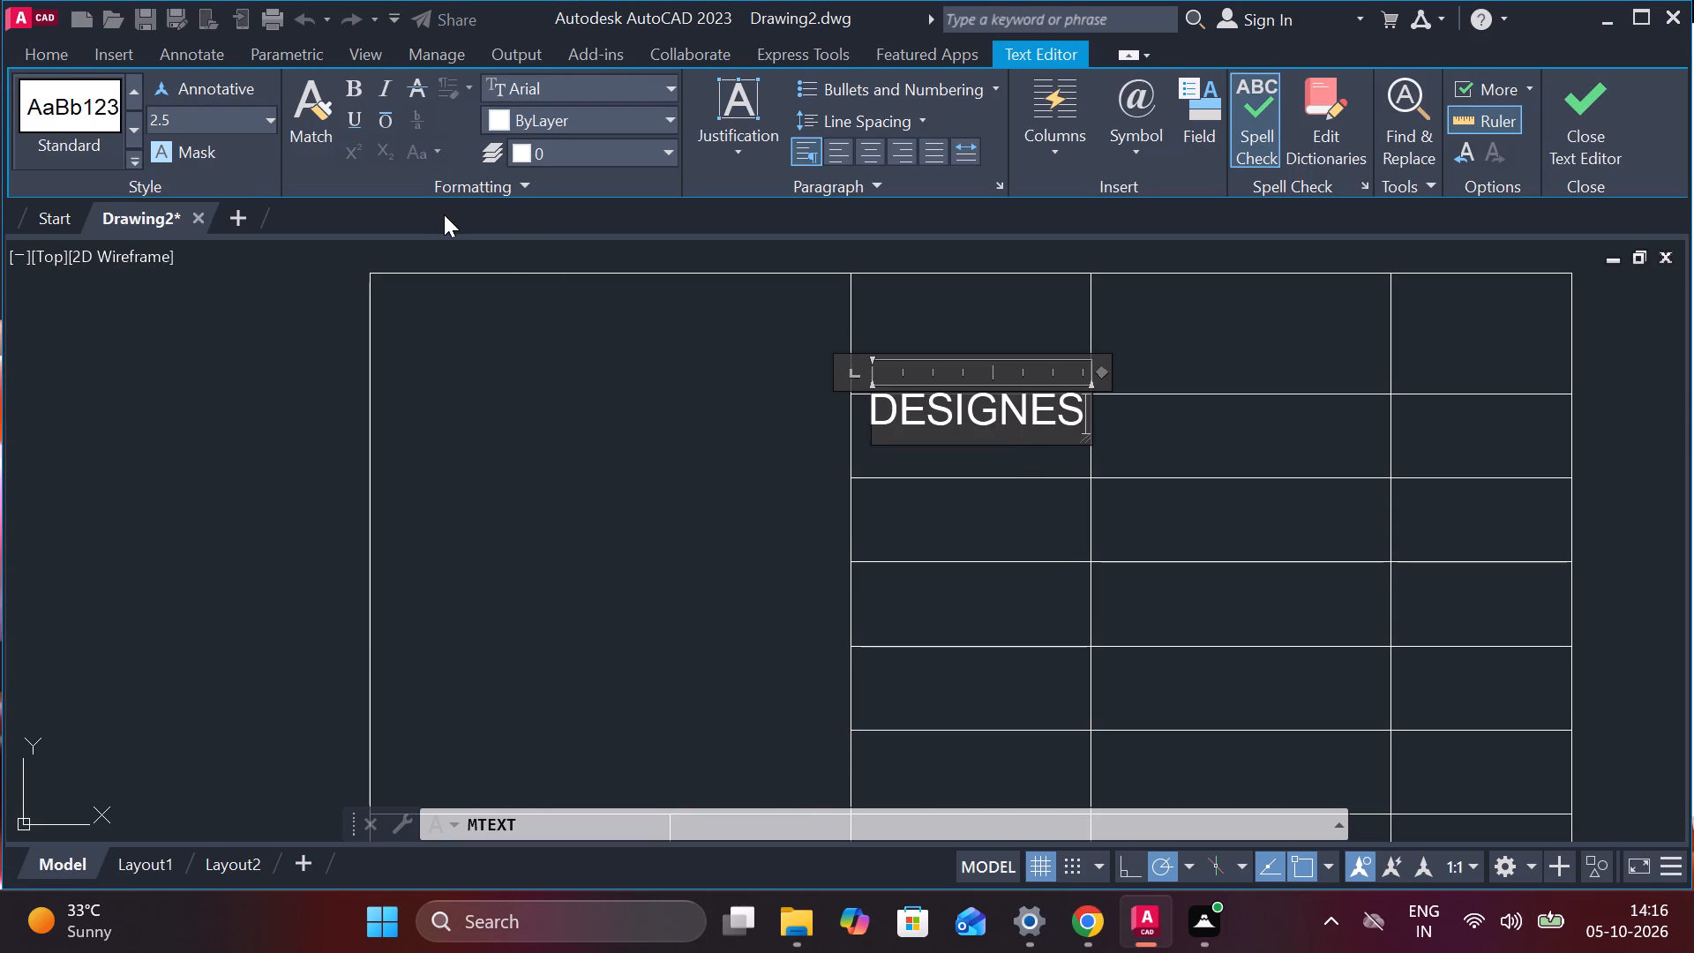
key("BackSpace")
key("d")
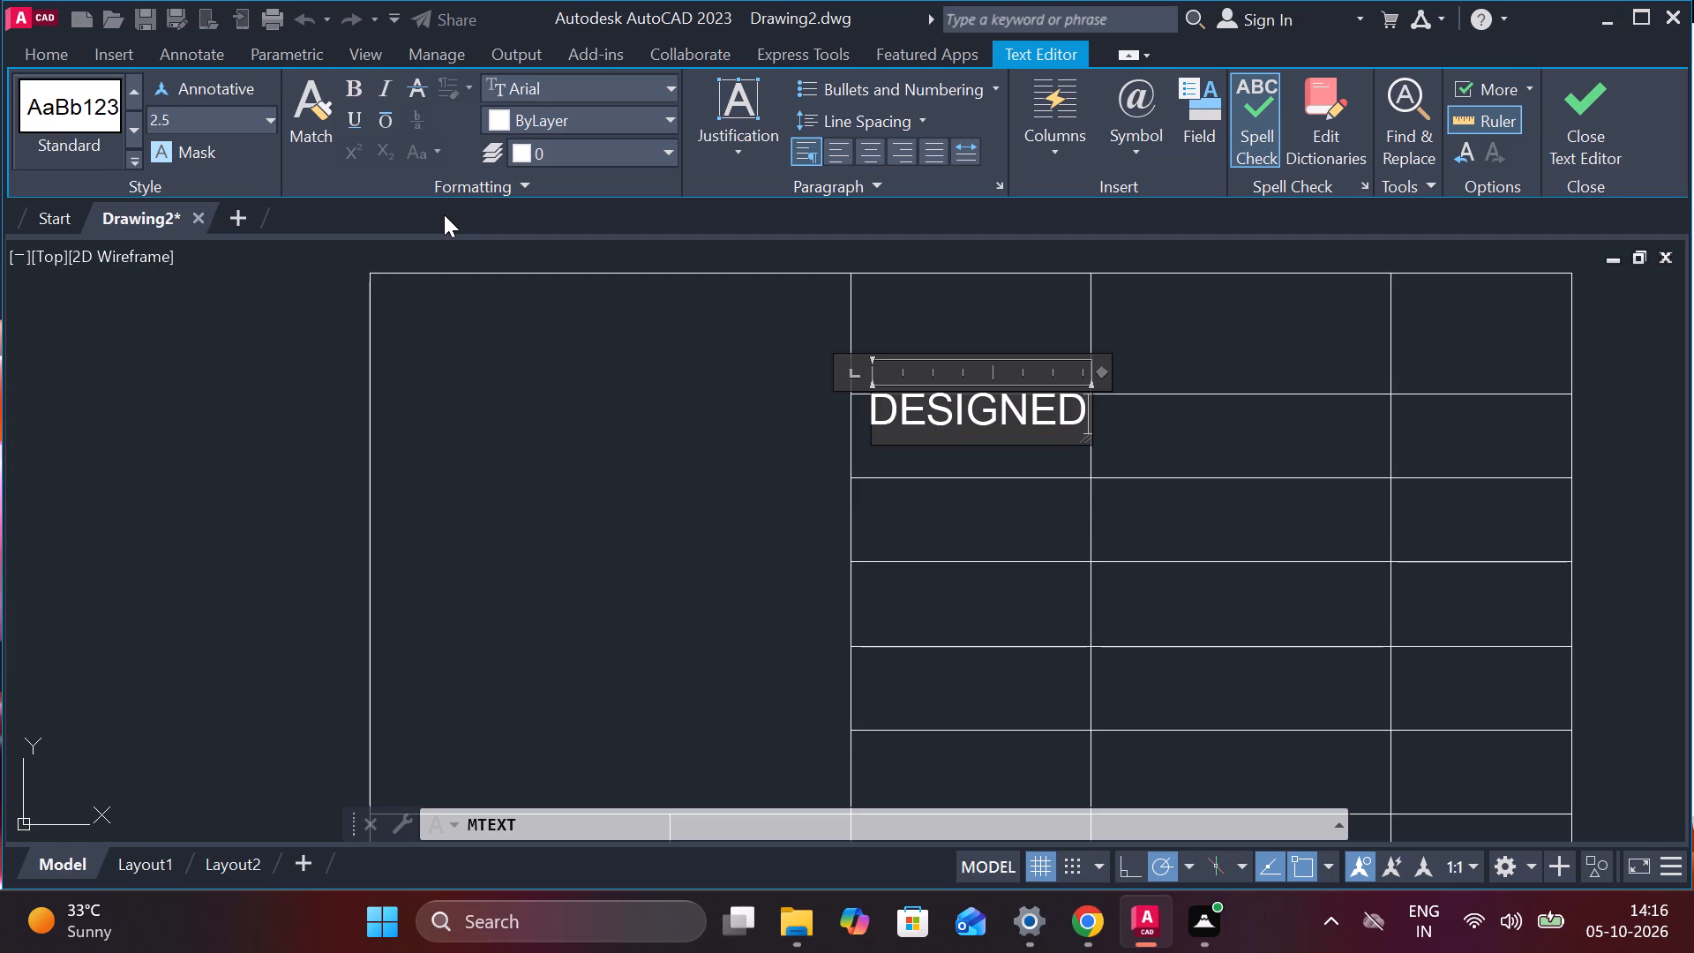
left_click(1595, 120)
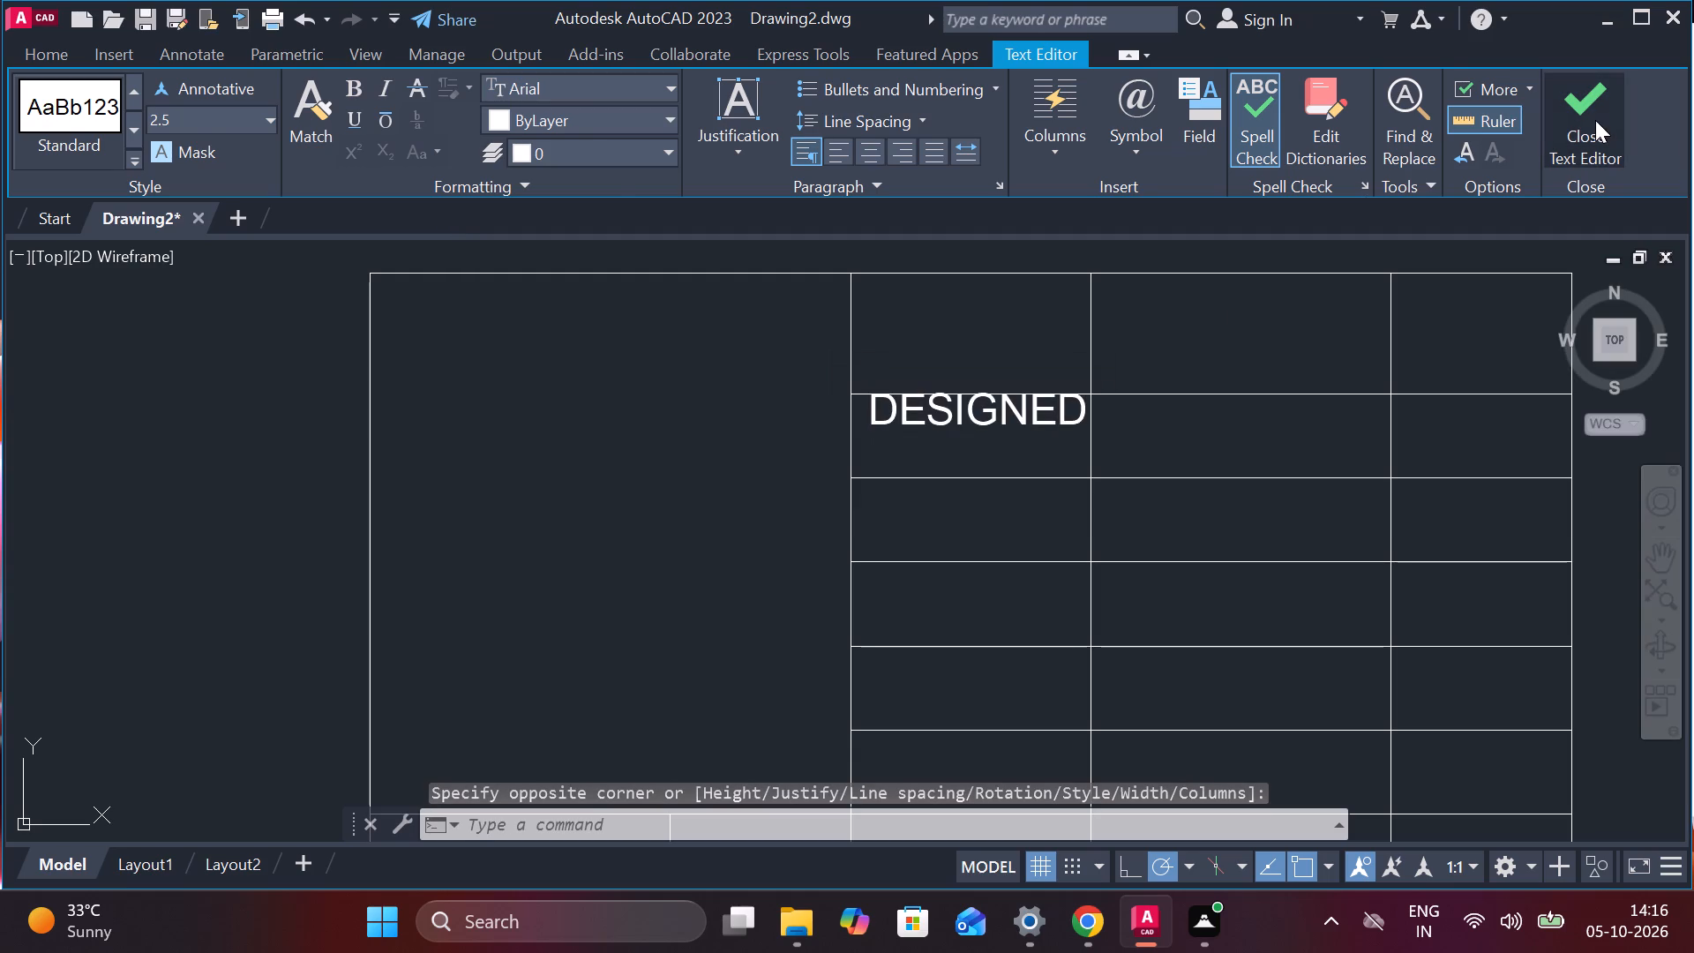
scroll(1240, 408, "down", 2)
scroll(1145, 424, "up", 2)
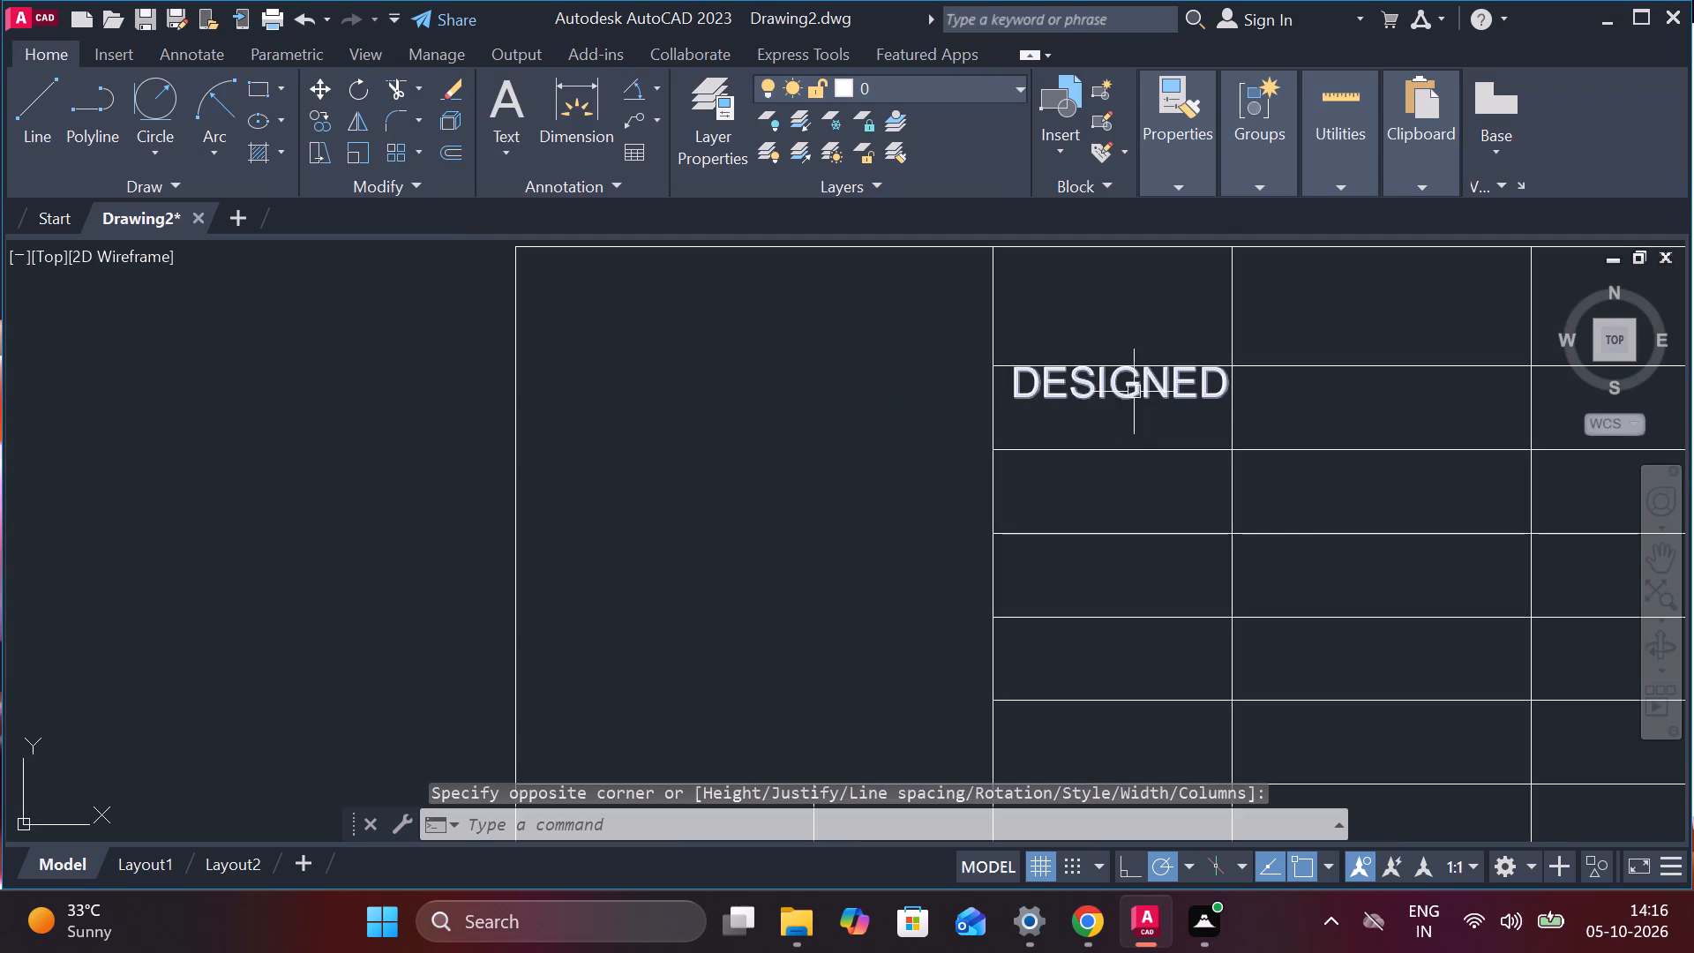
Set the text height of the DESIGNED label to 2.
double_click(1134, 392)
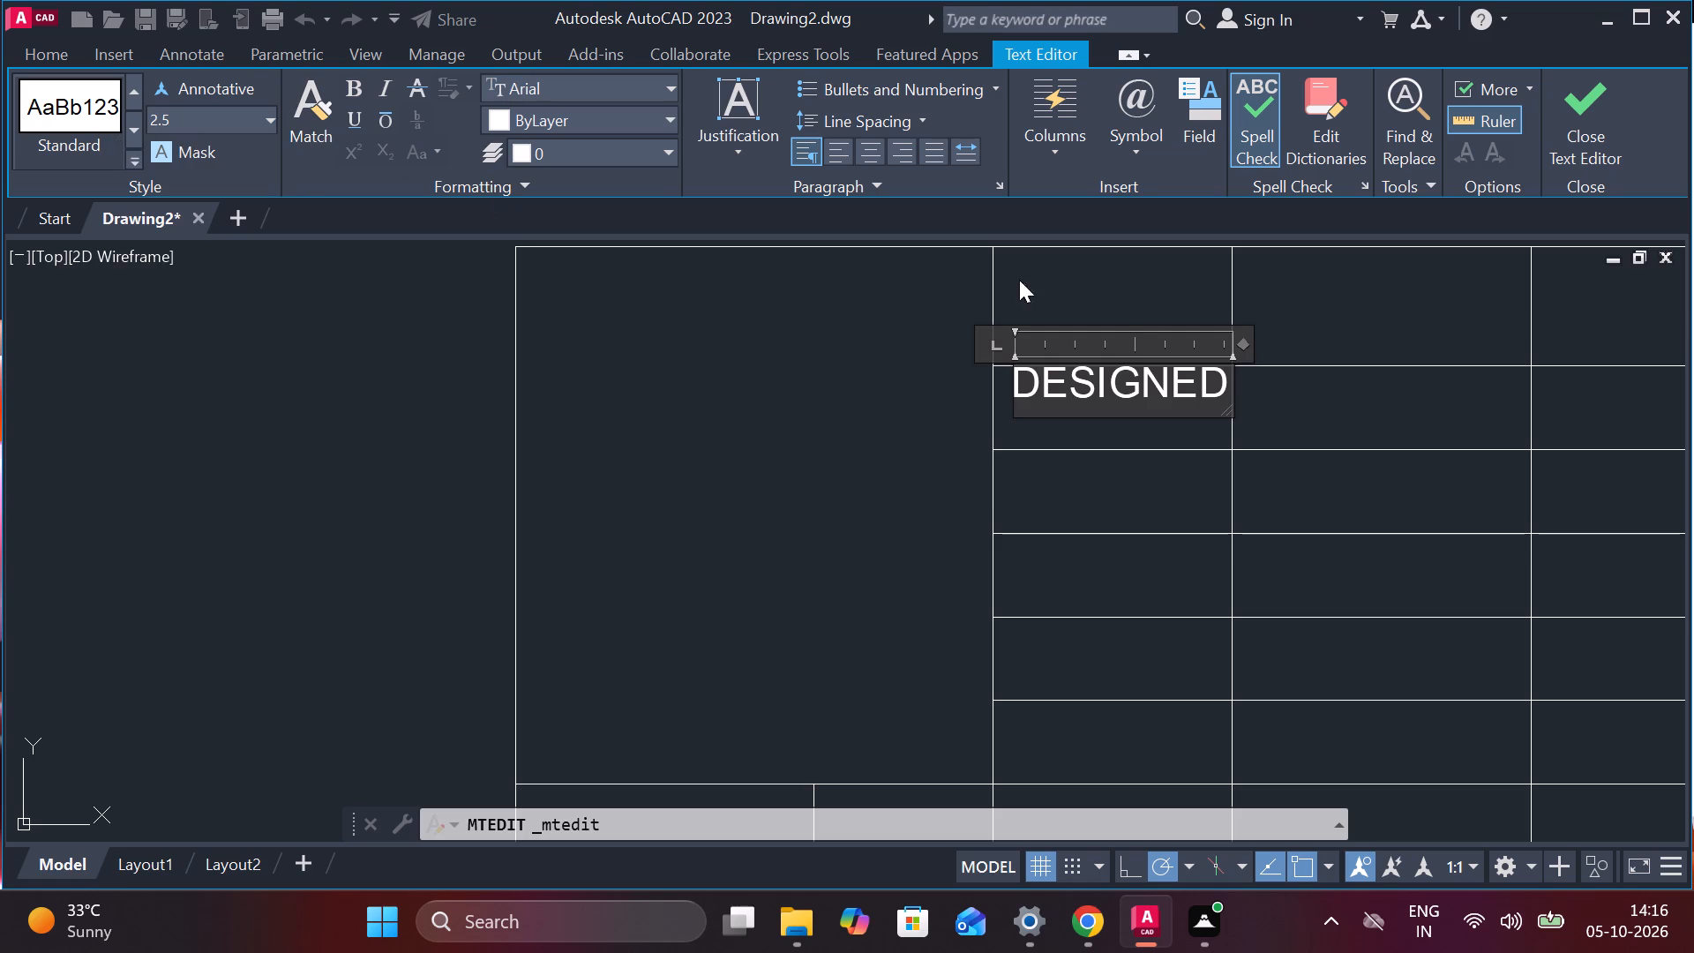
left_click_drag(1227, 386, 994, 382)
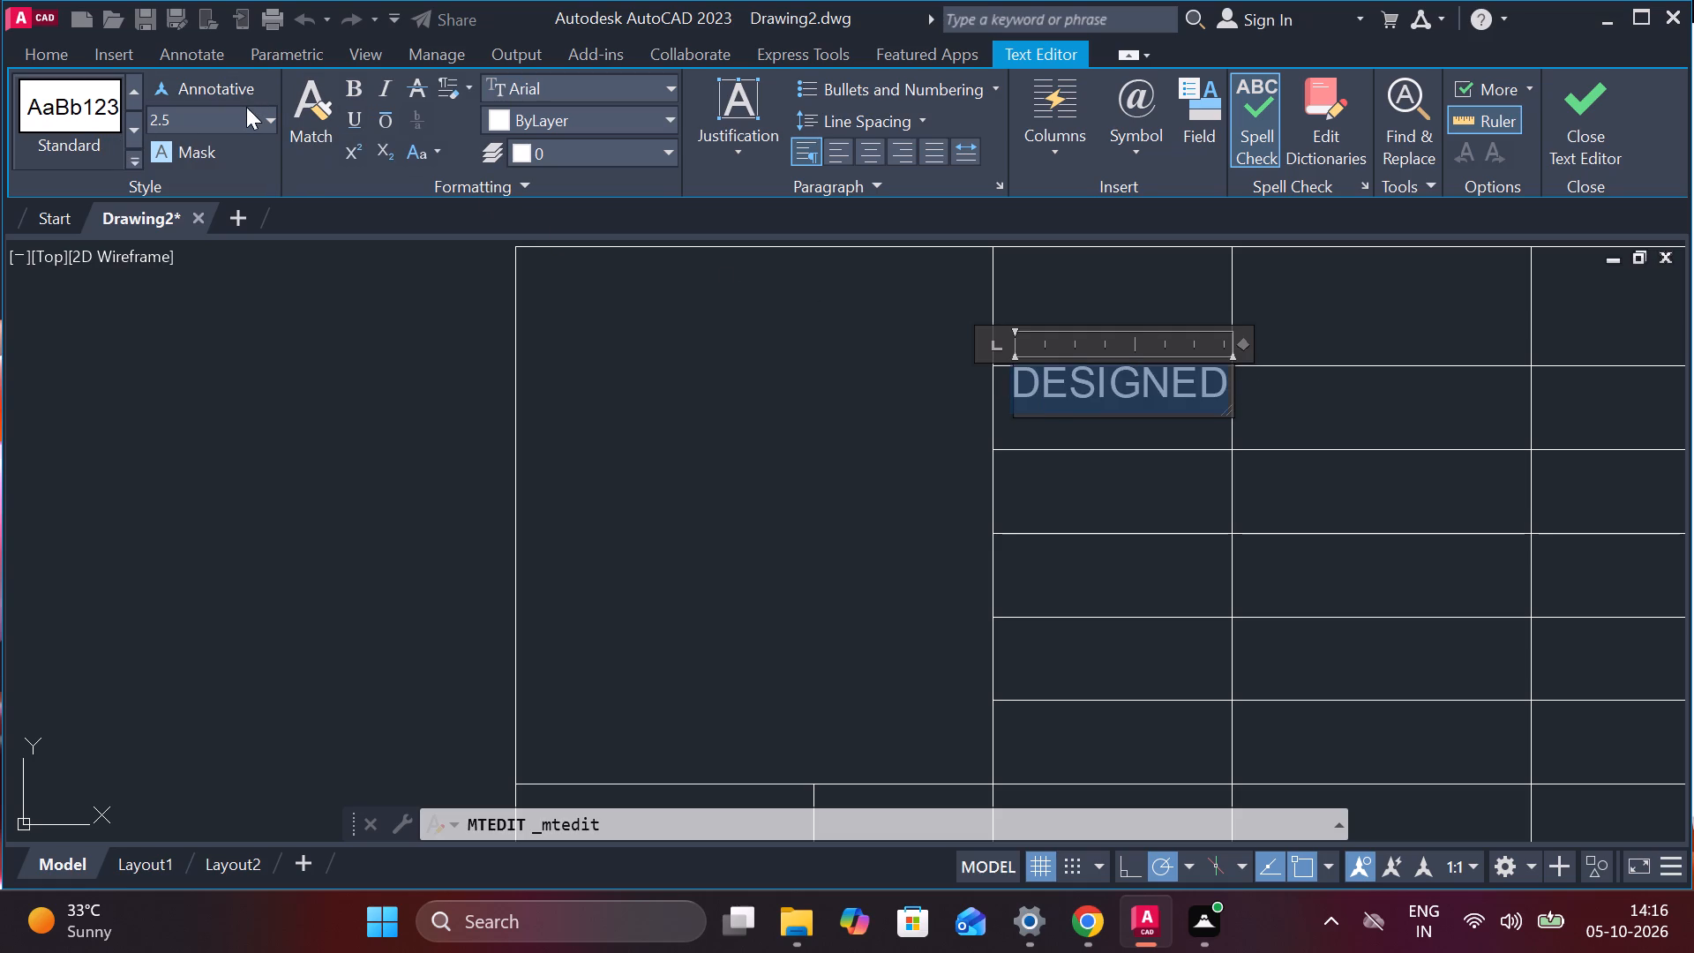
left_click(246, 108)
key("2")
key("Return")
left_click_drag(227, 128, 132, 116)
left_click_drag(132, 116, 90, 110)
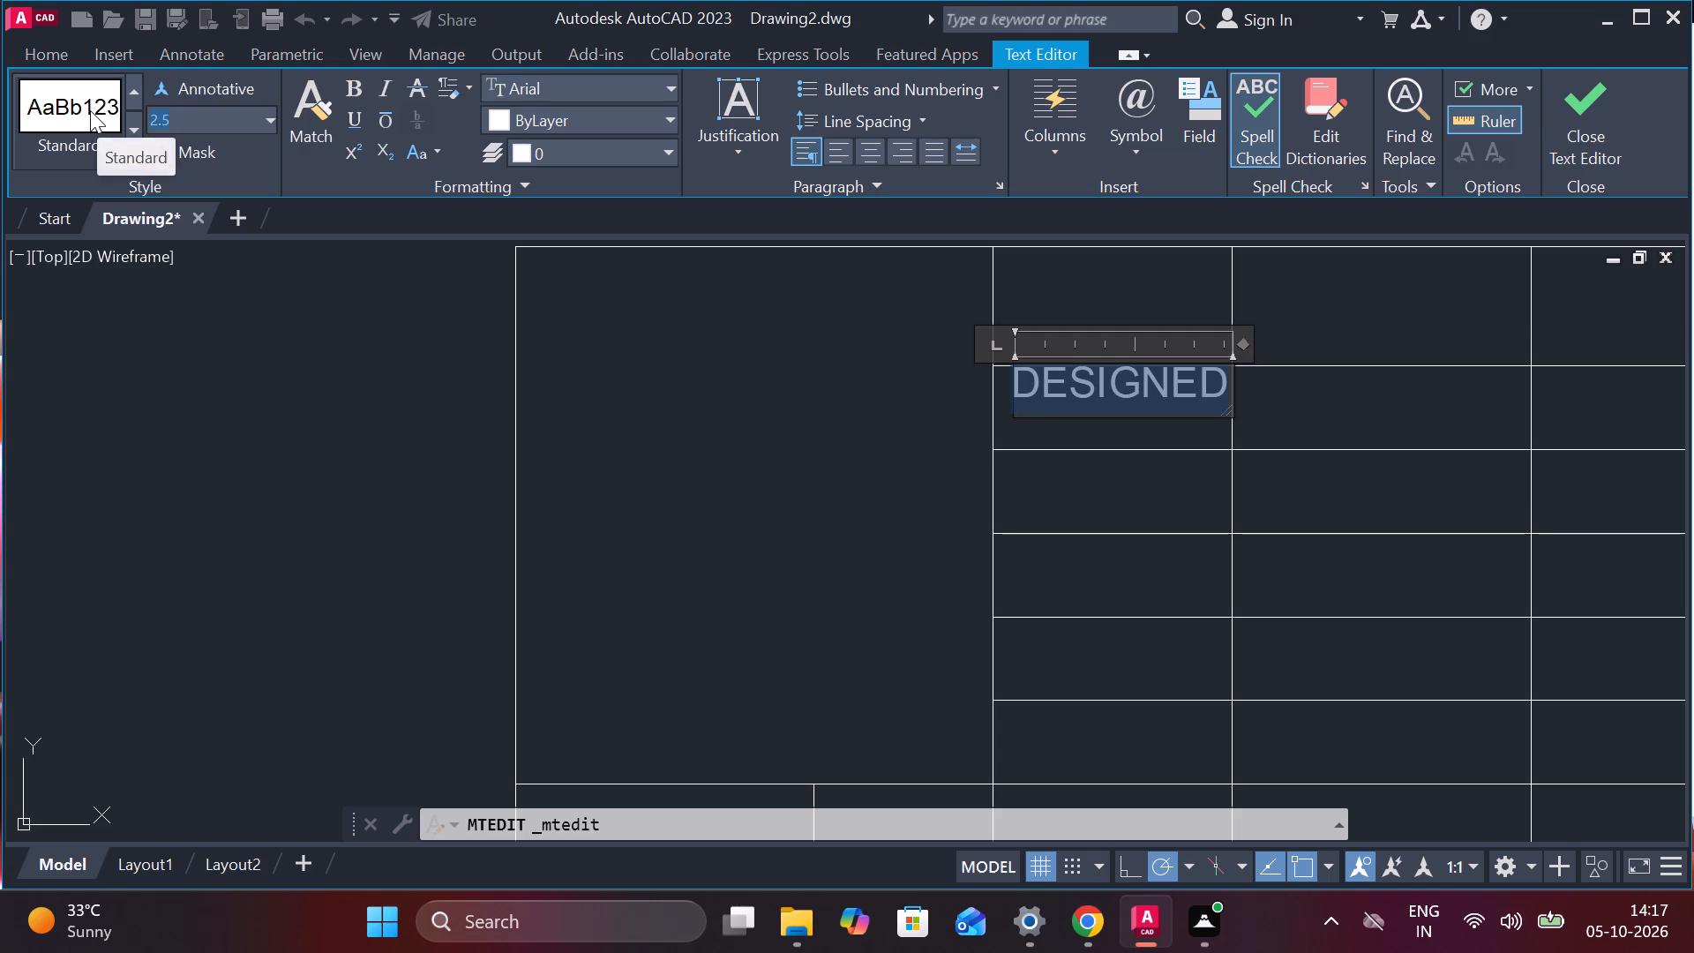
key("2")
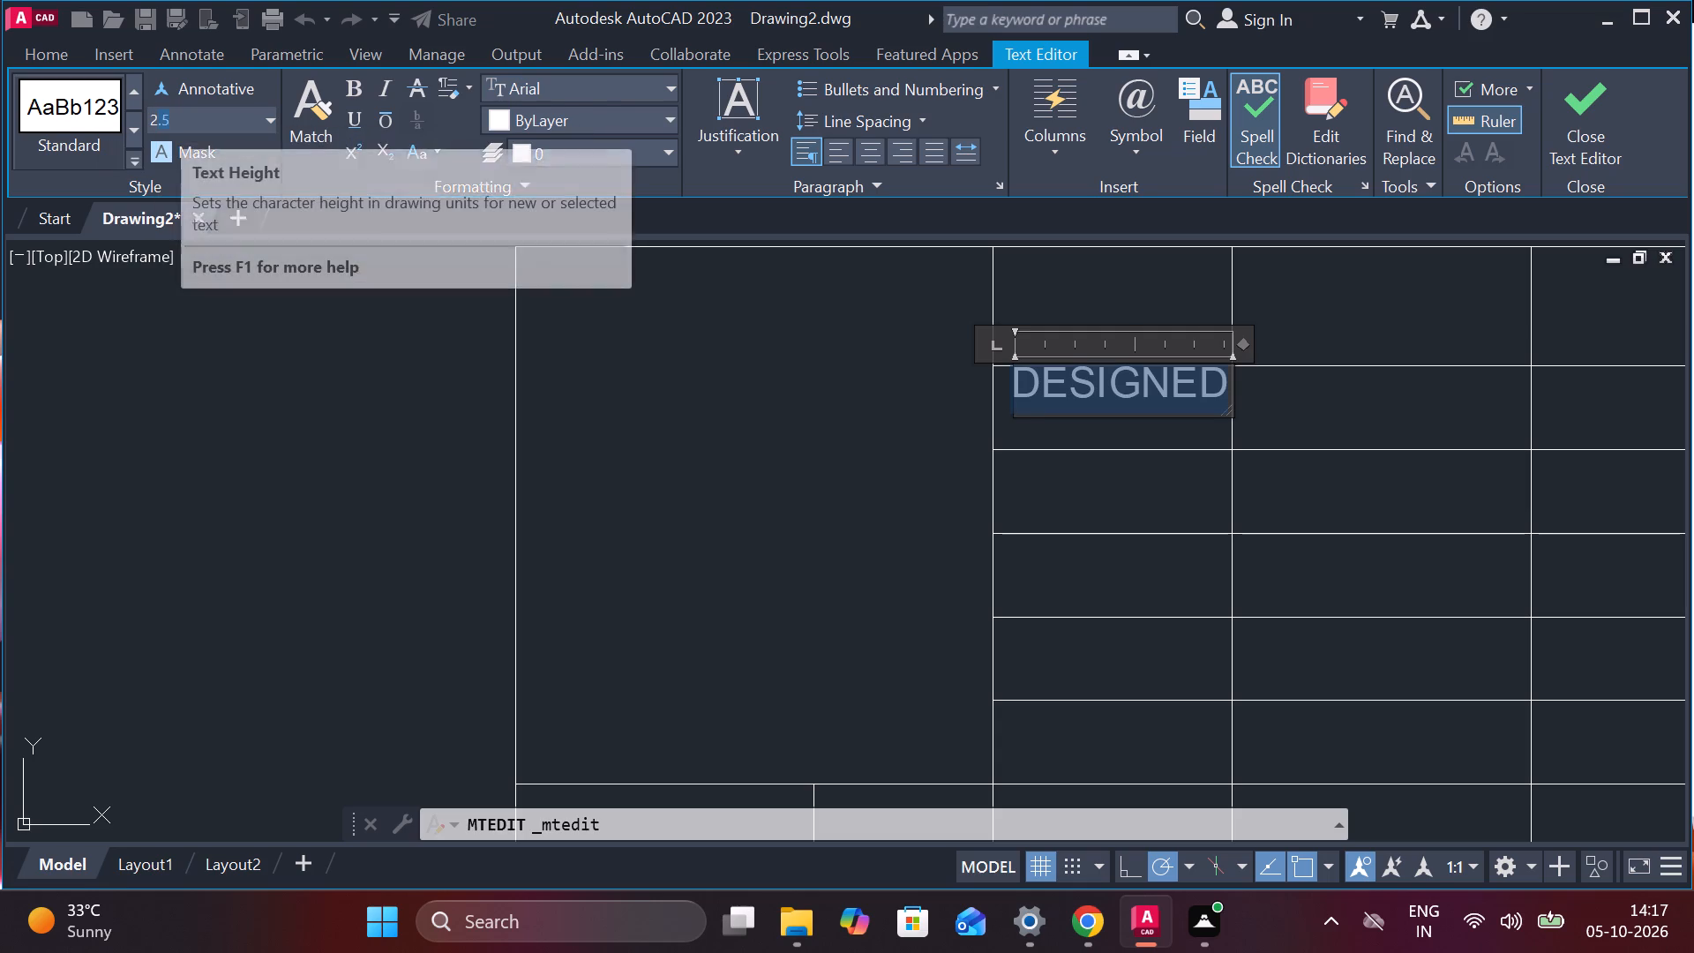
key("BackSpace")
key("Return")
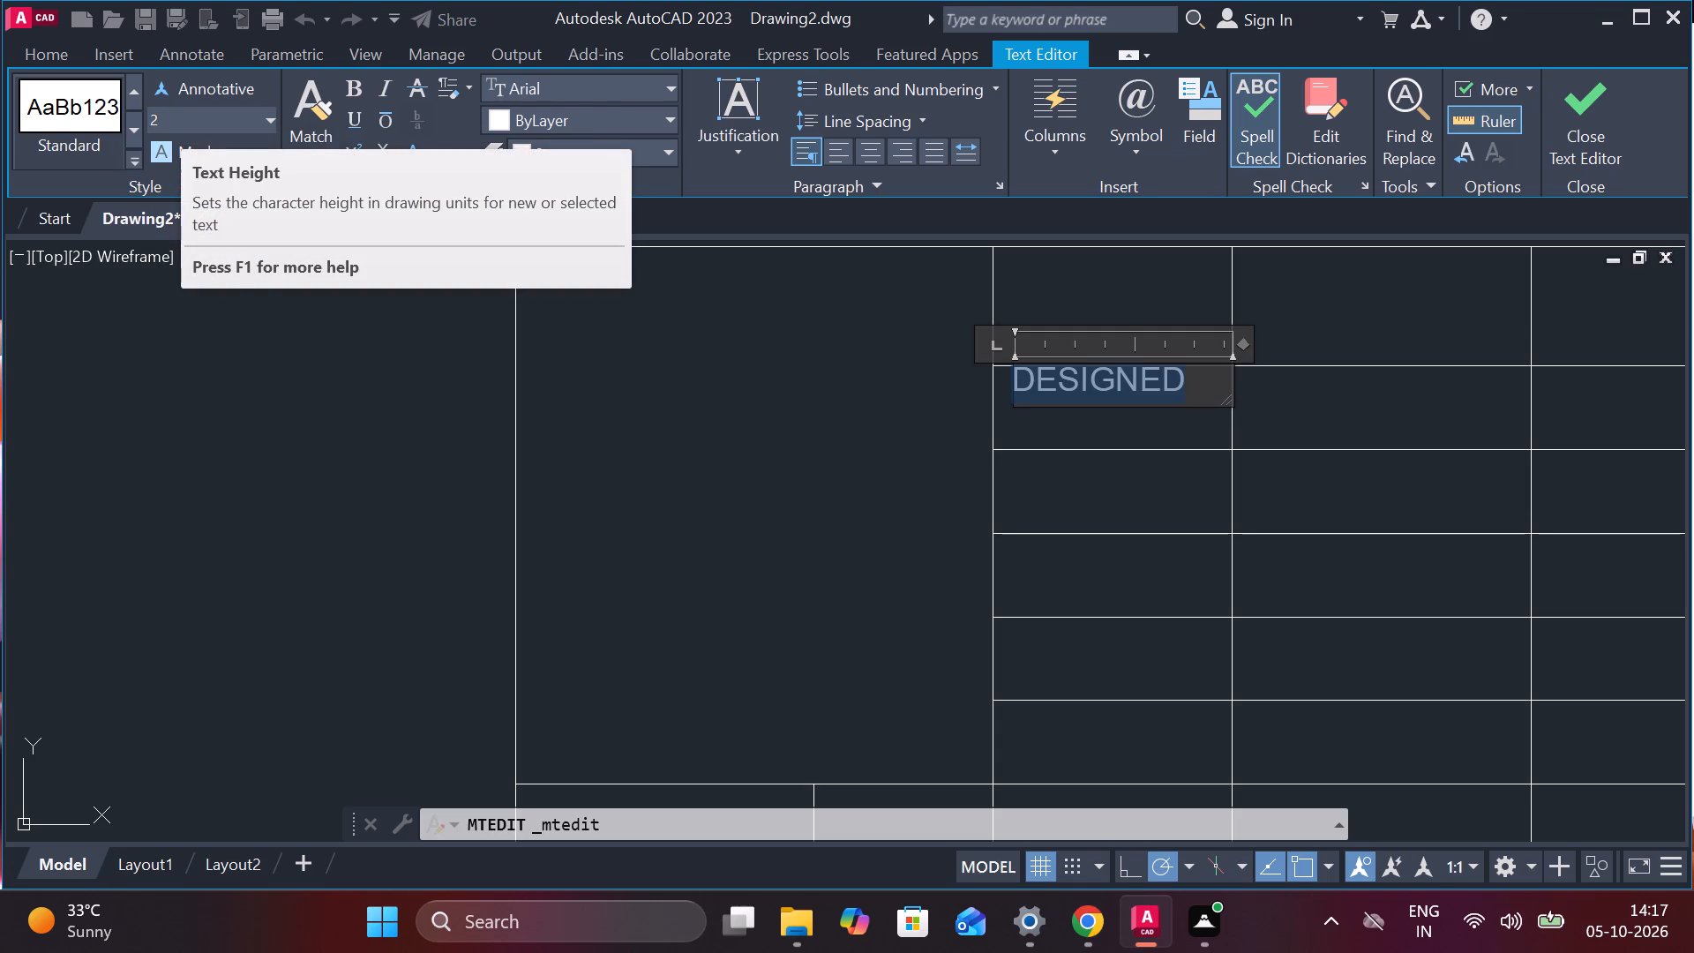
left_click(1544, 128)
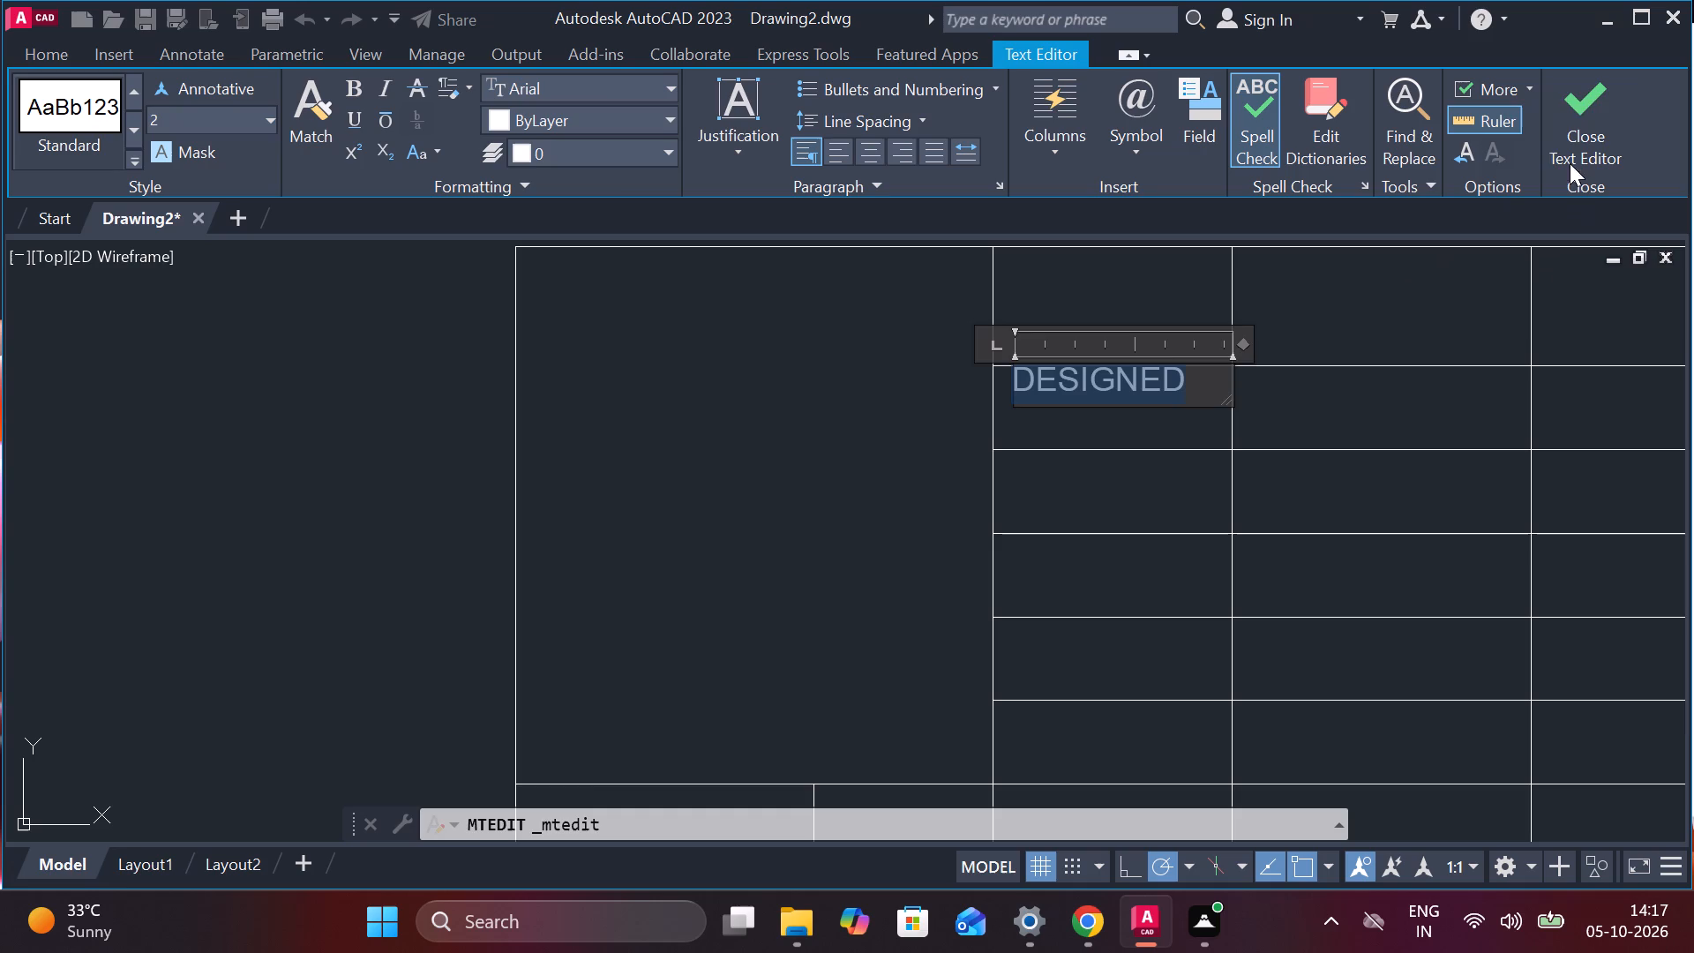
left_click(1577, 116)
Move the DESIGNED label slightly down so it sits inside the second row of its column.
left_click(1141, 382)
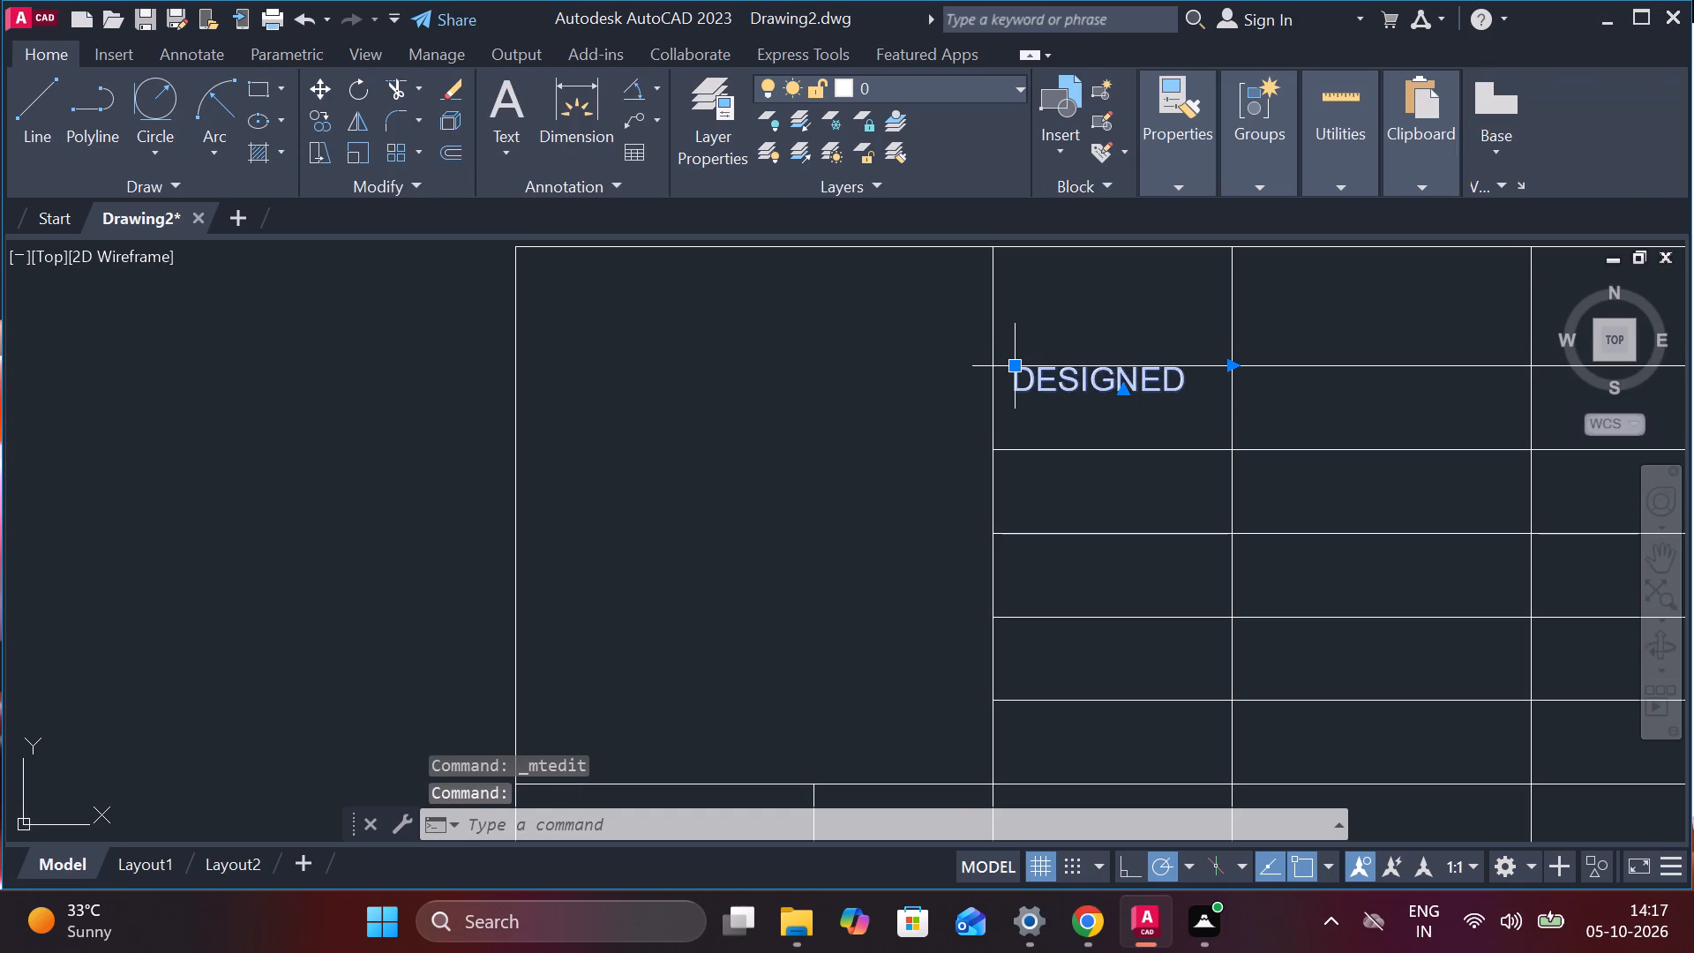
left_click_drag(1011, 371, 1011, 384)
left_click(1011, 384)
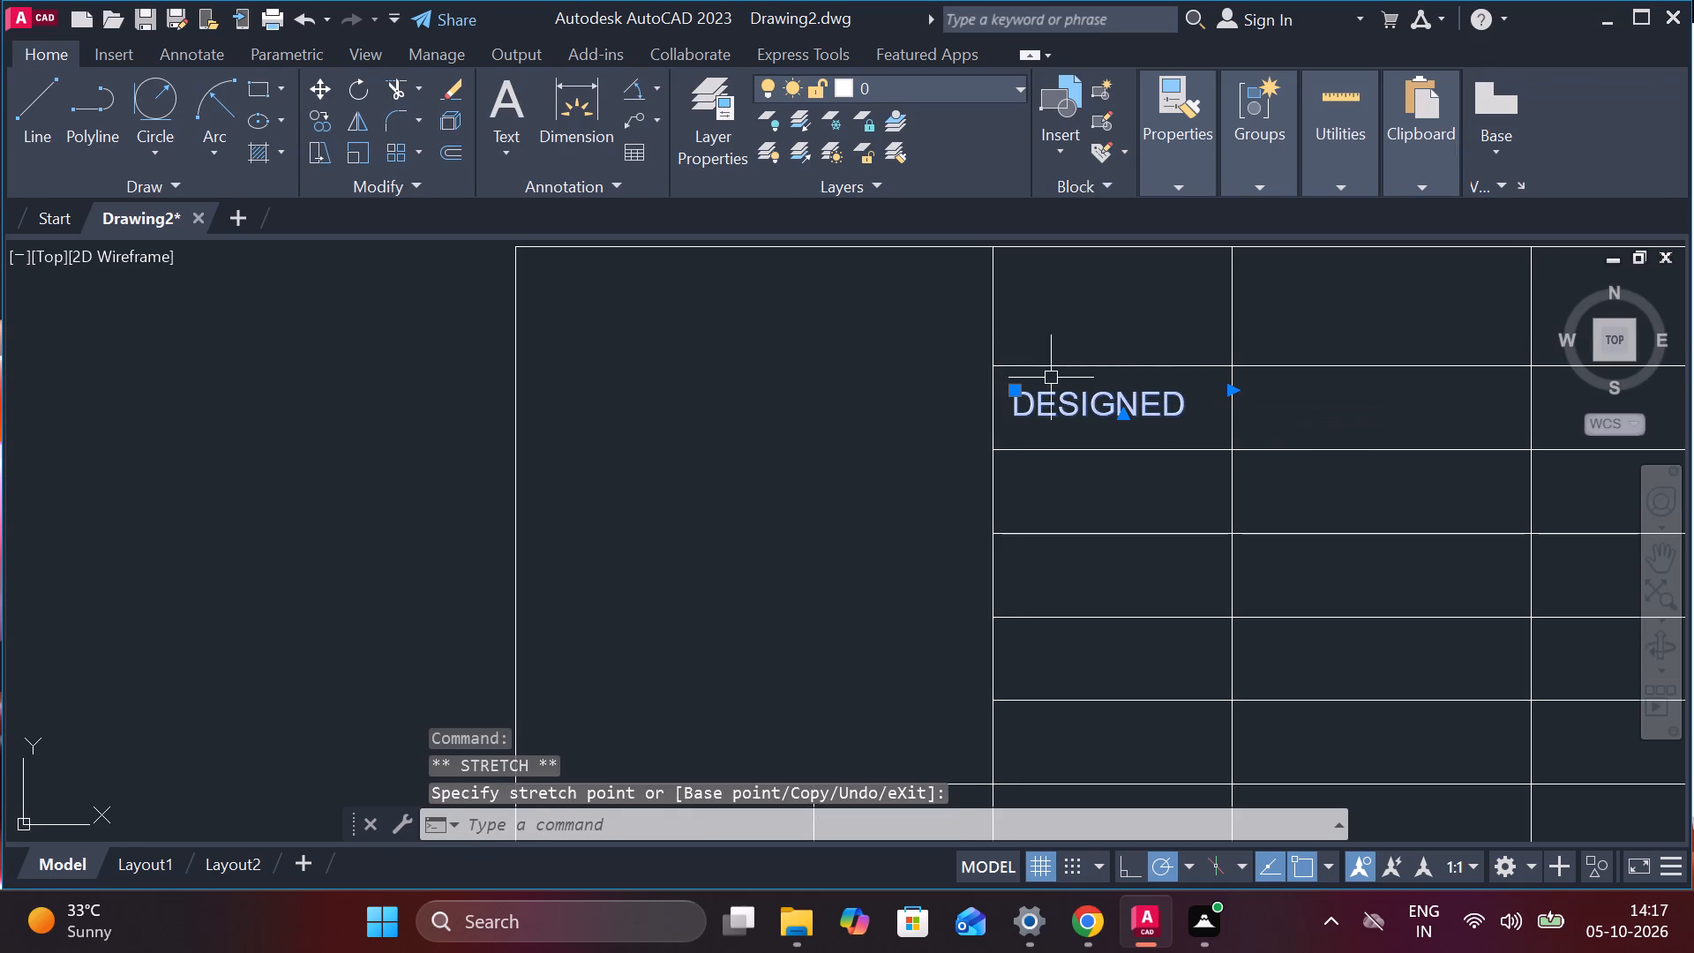
left_click(1121, 412)
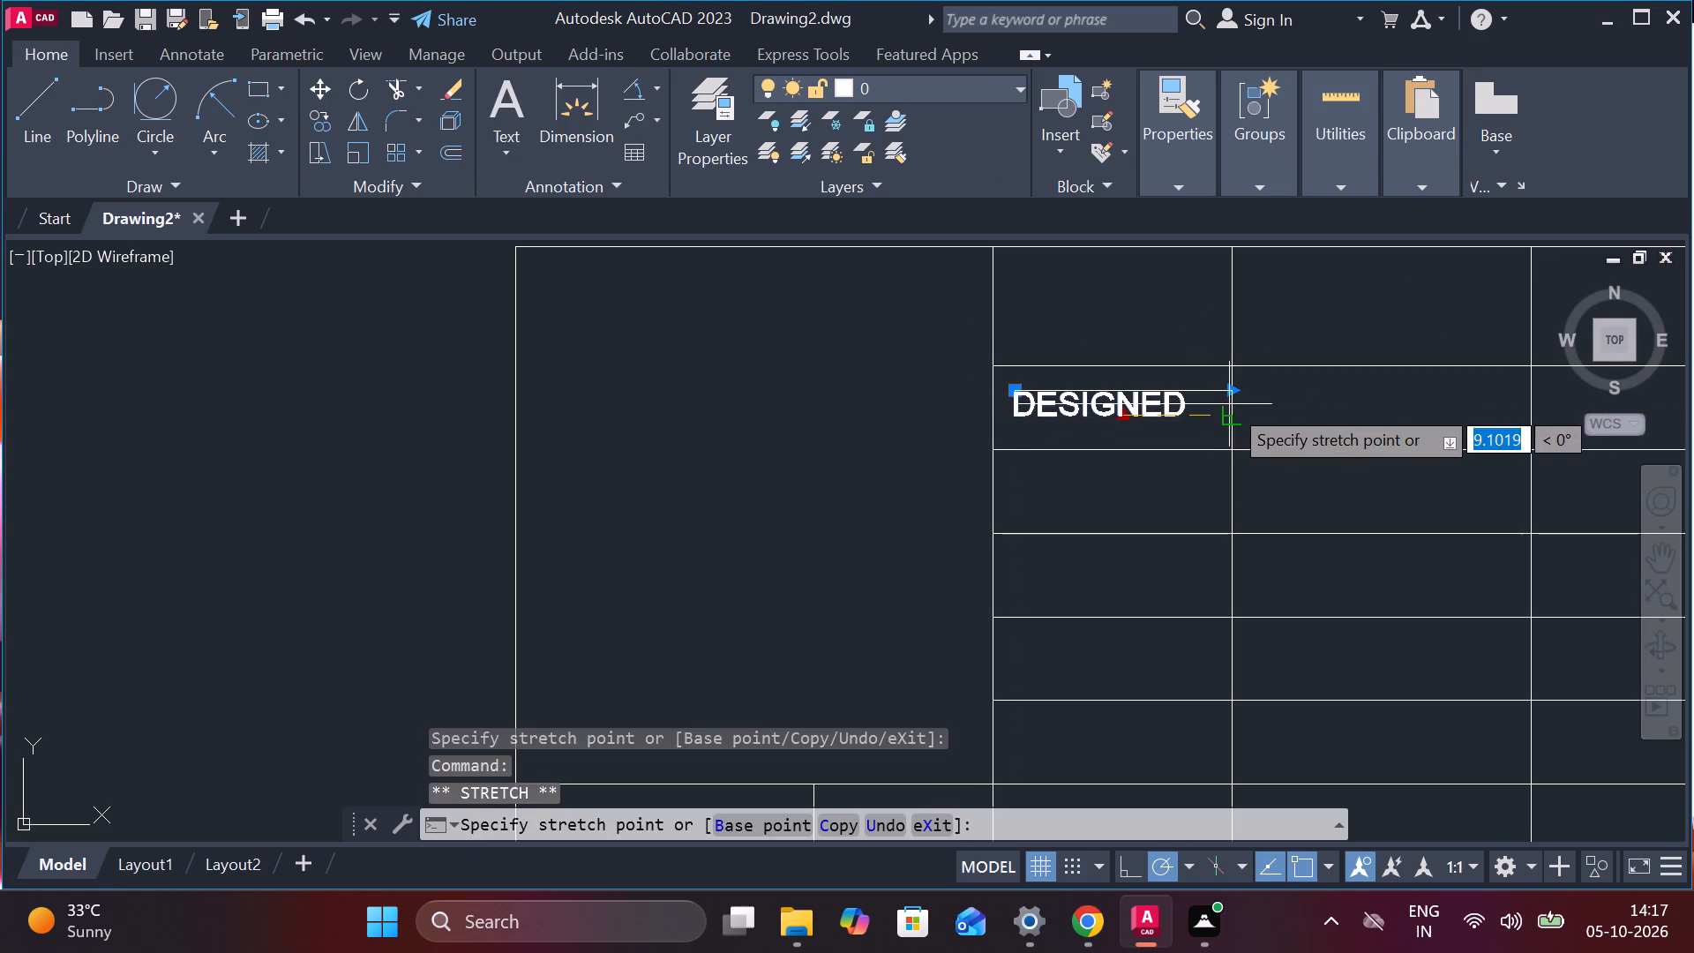
key("Escape")
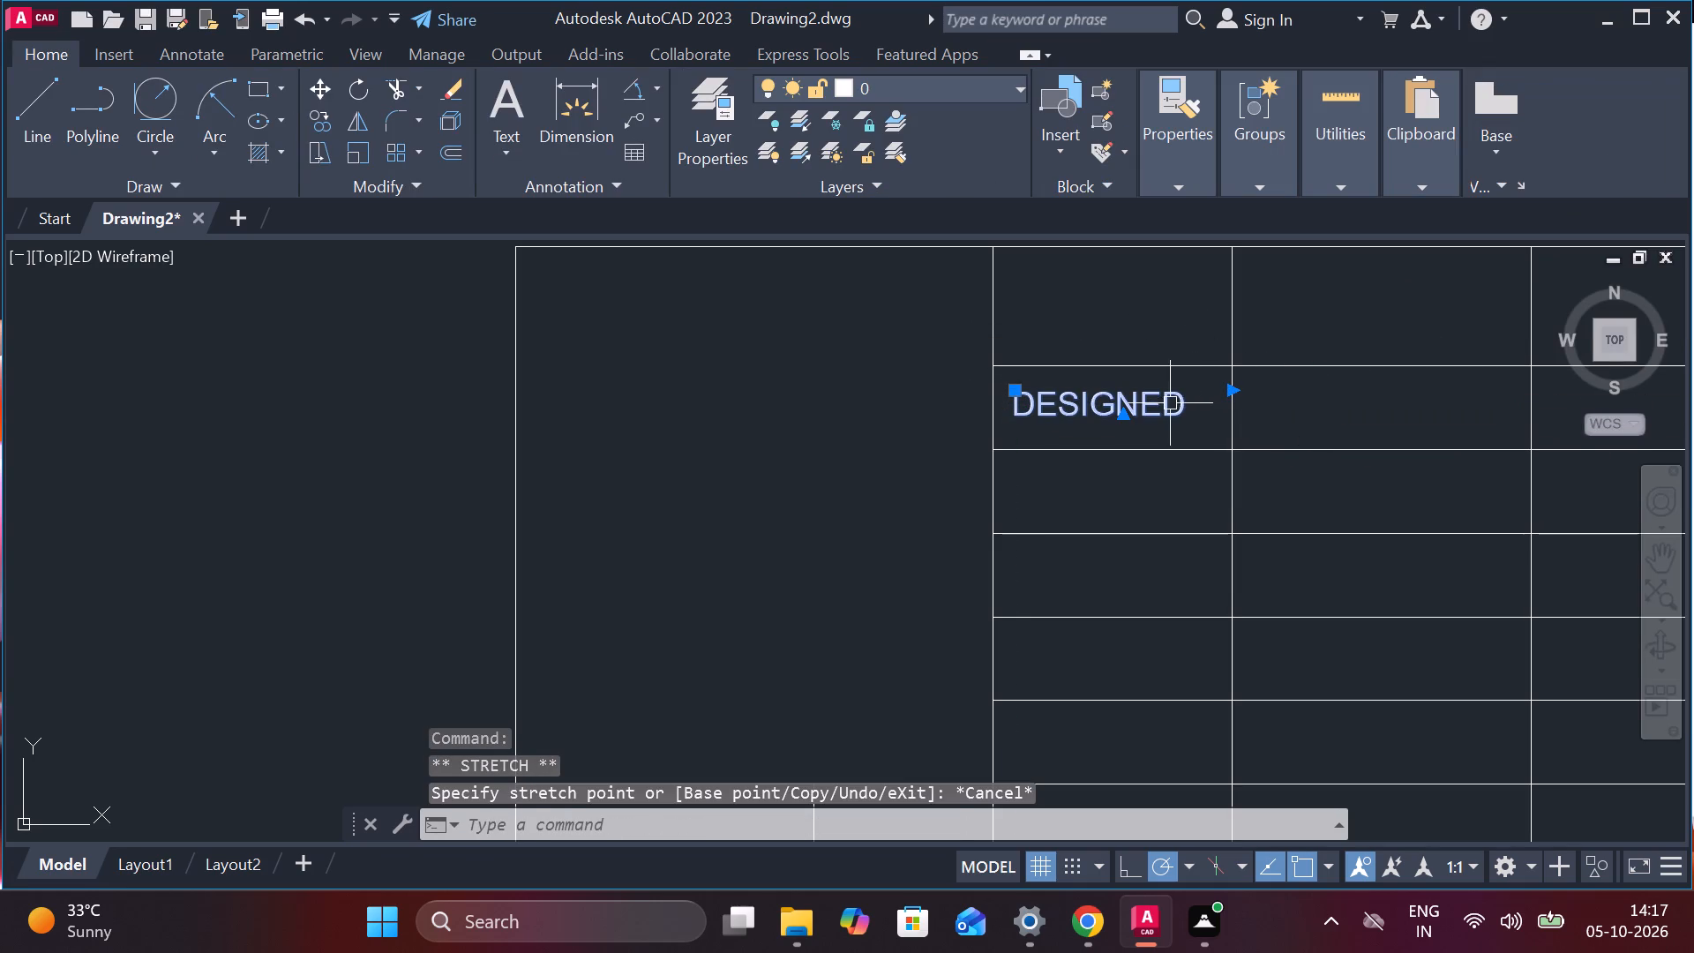
Narrow the DESIGNED label's text frame so it fits closely around the word.
double_click(1170, 403)
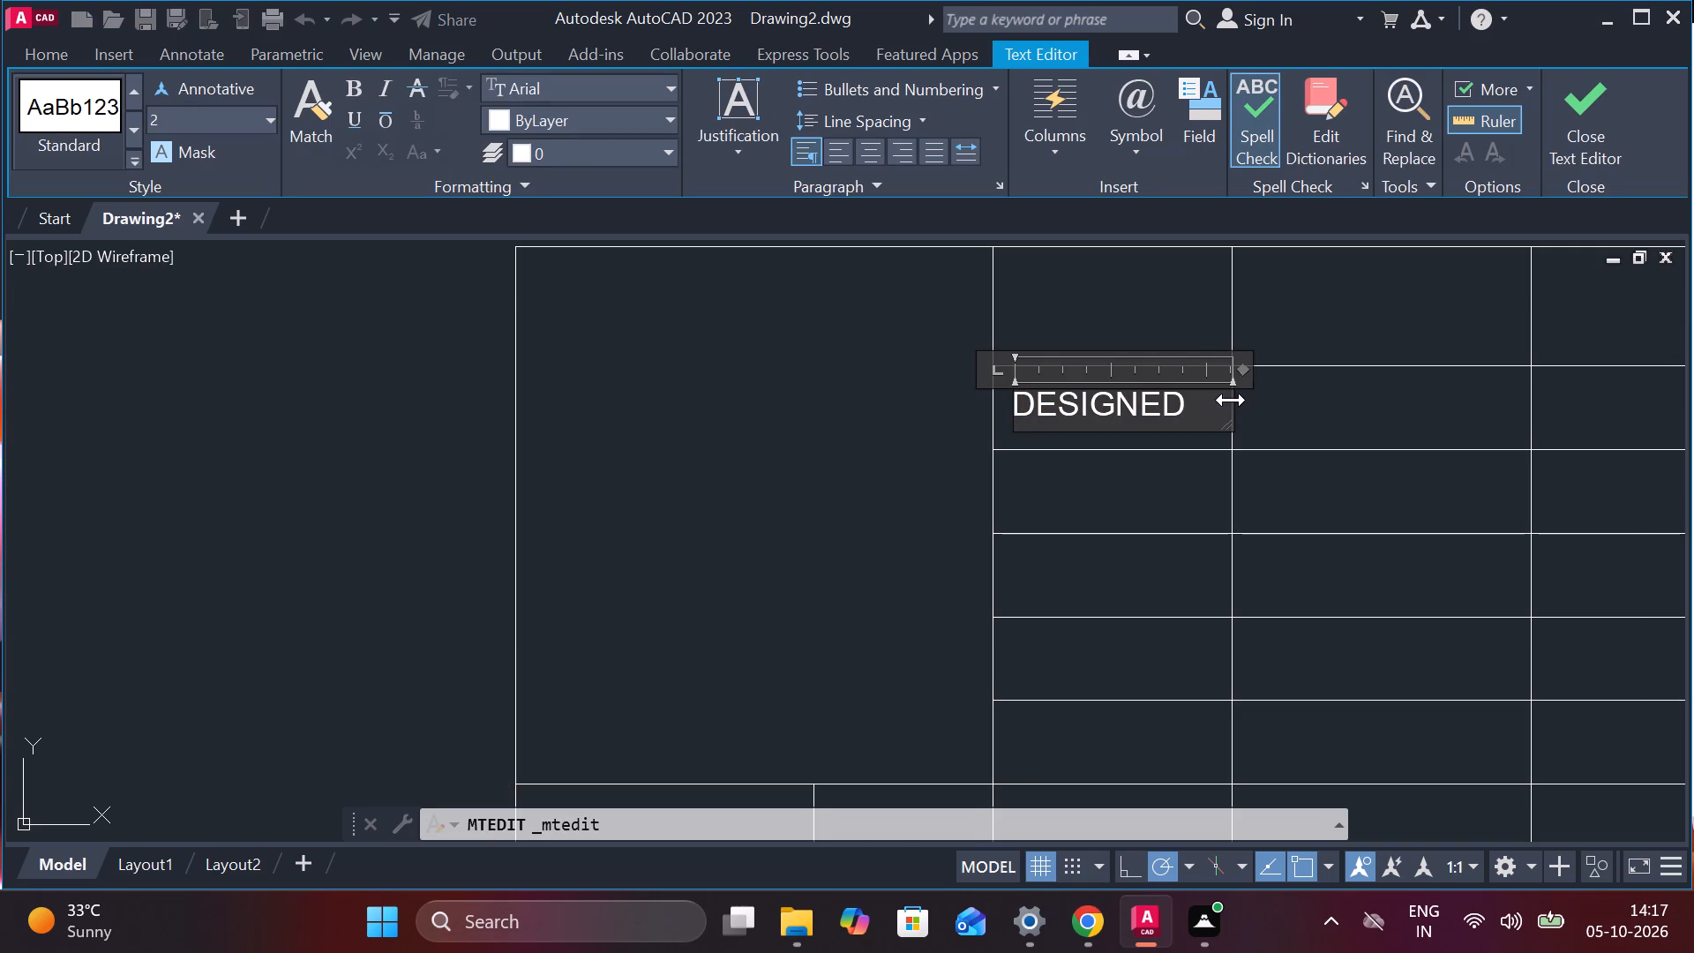
left_click_drag(1231, 400, 1196, 401)
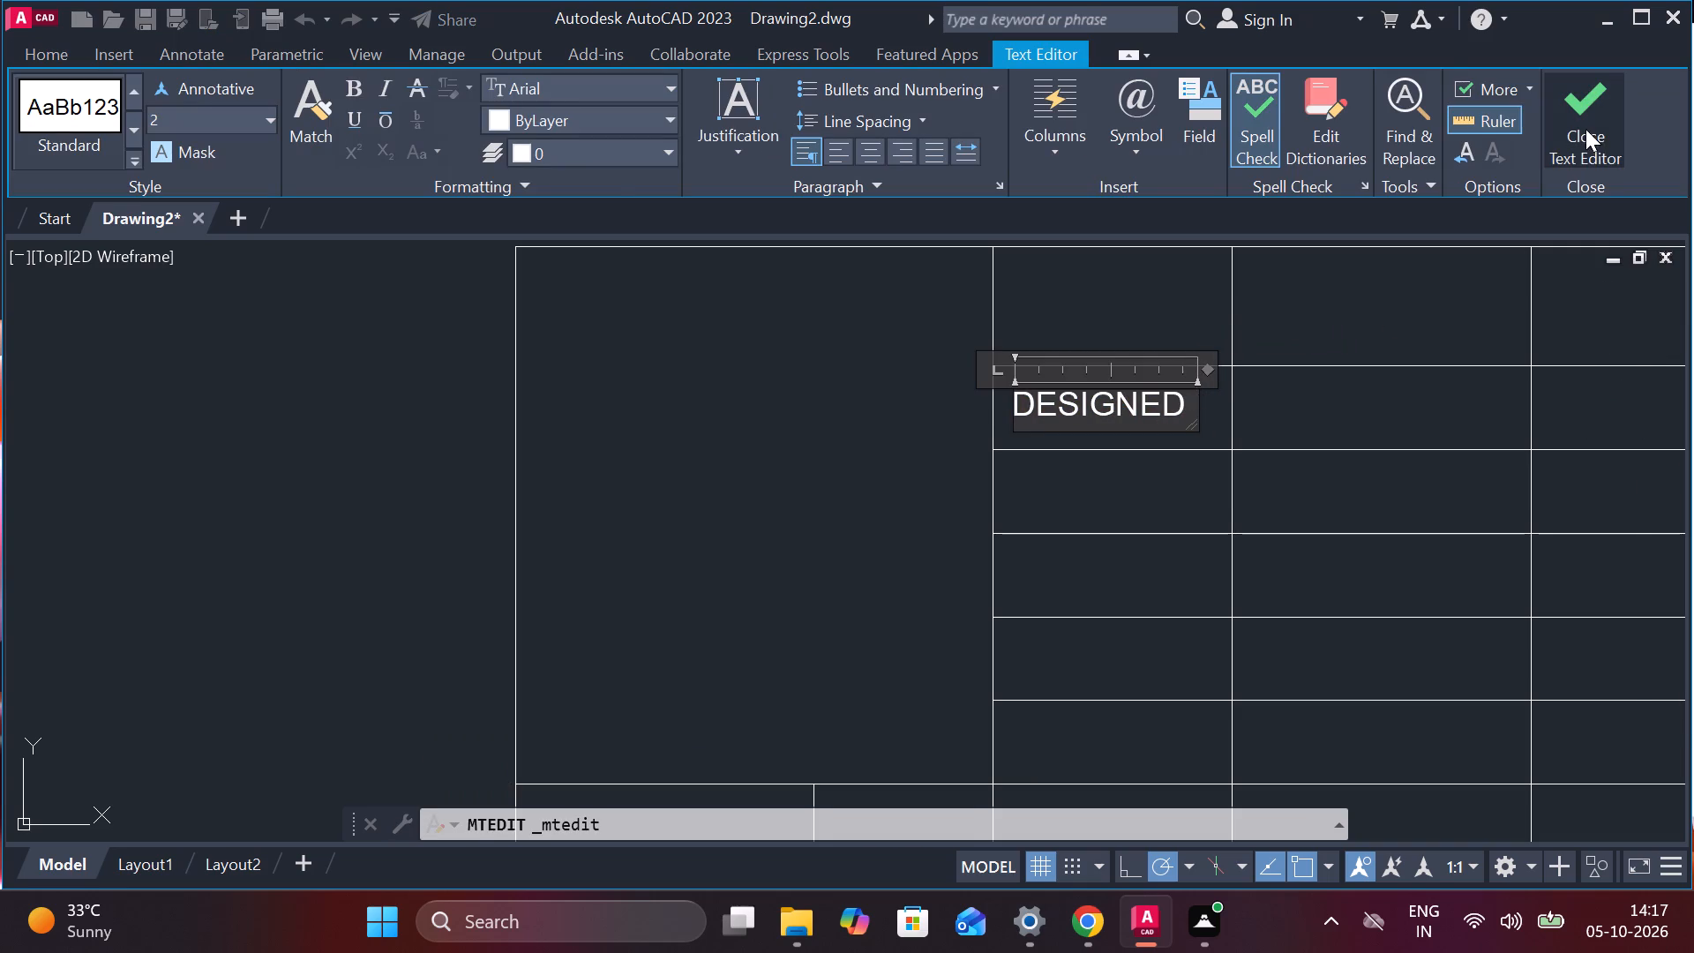
left_click(1585, 129)
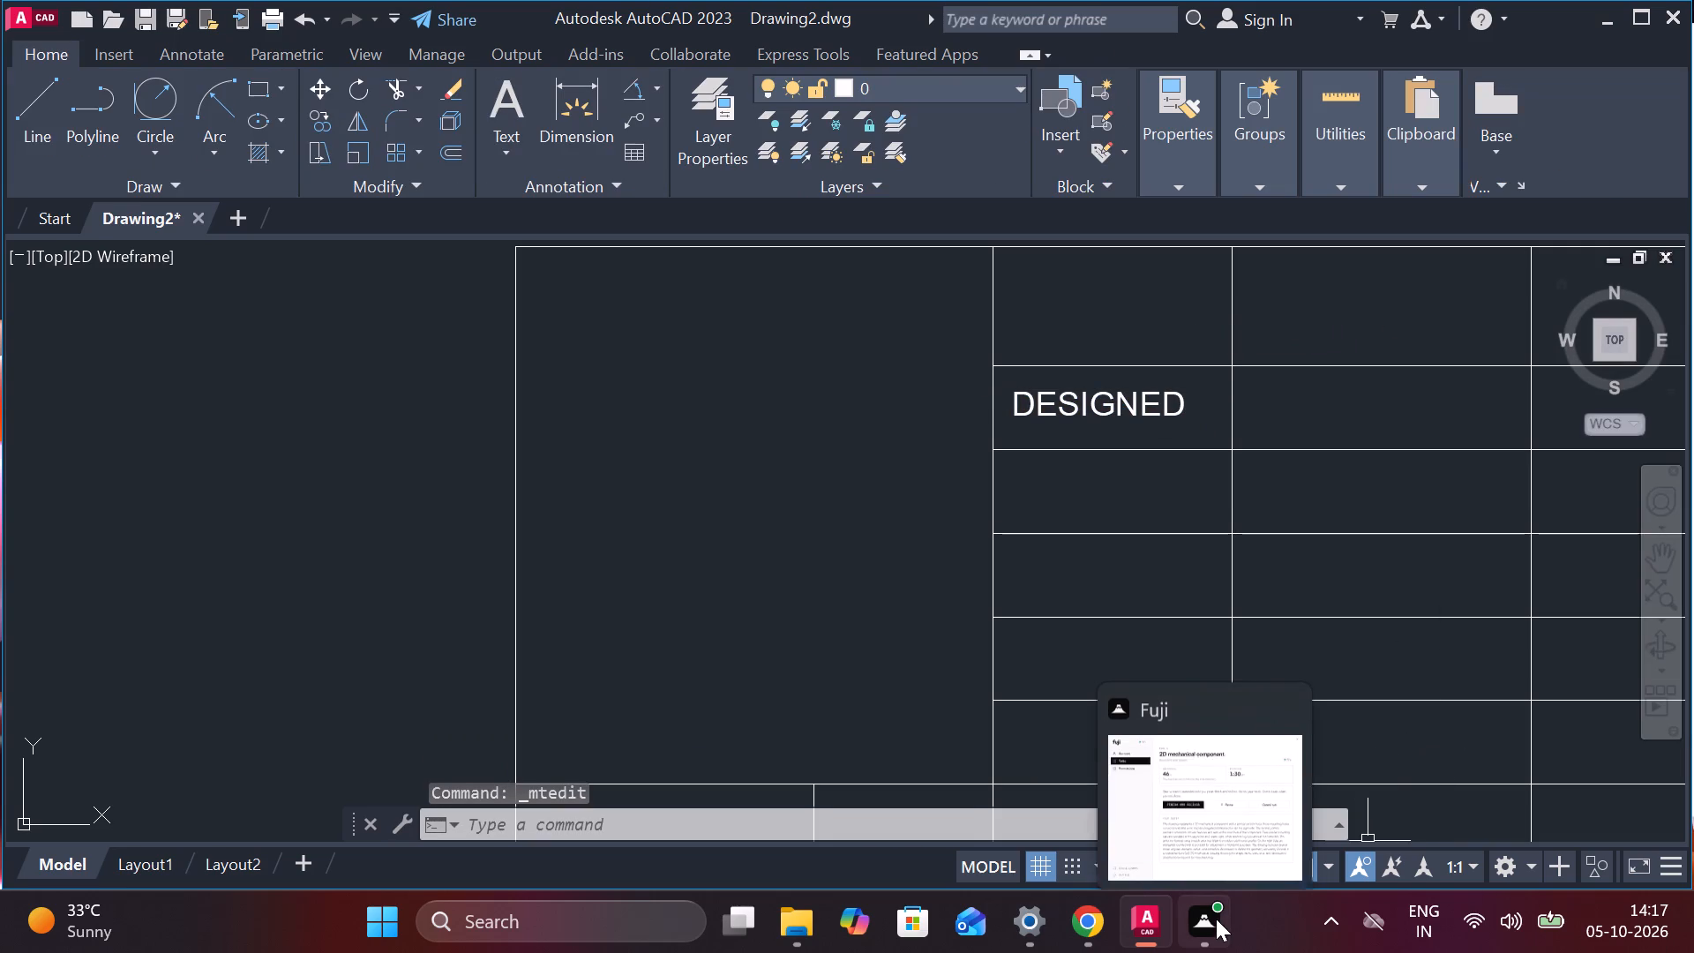
Copy the DESIGNED label into the third, fourth and fifth rows of the same column.
left_click(1152, 407)
key("ctrl+c")
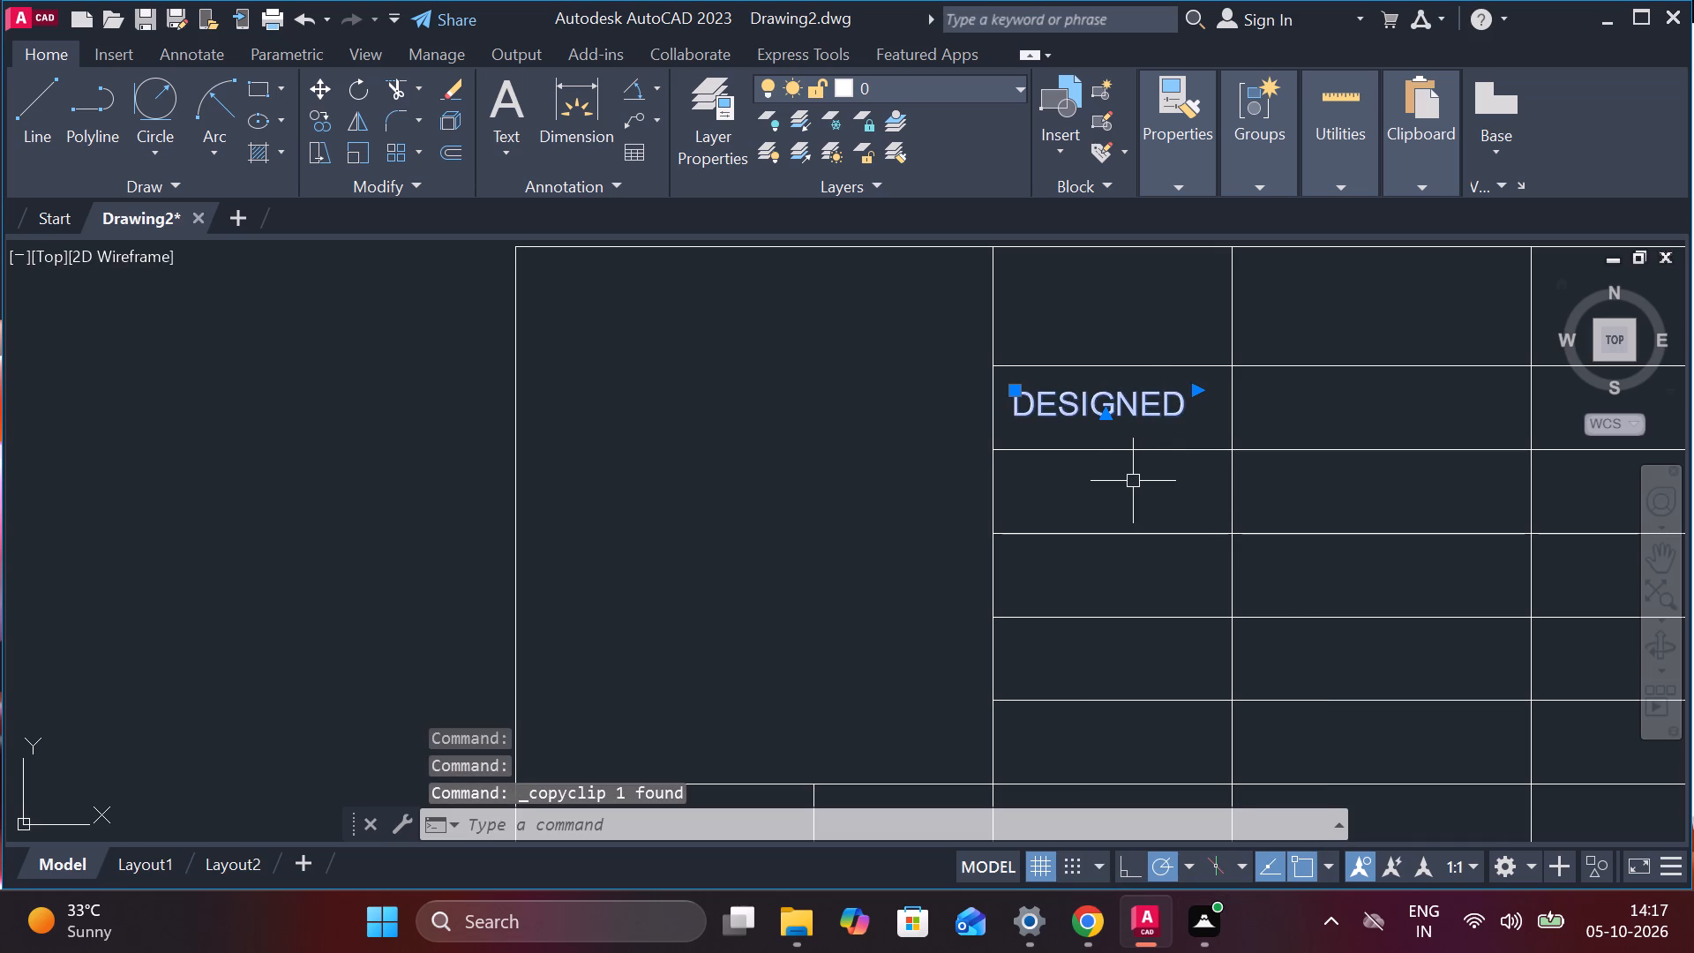
key("ctrl+v")
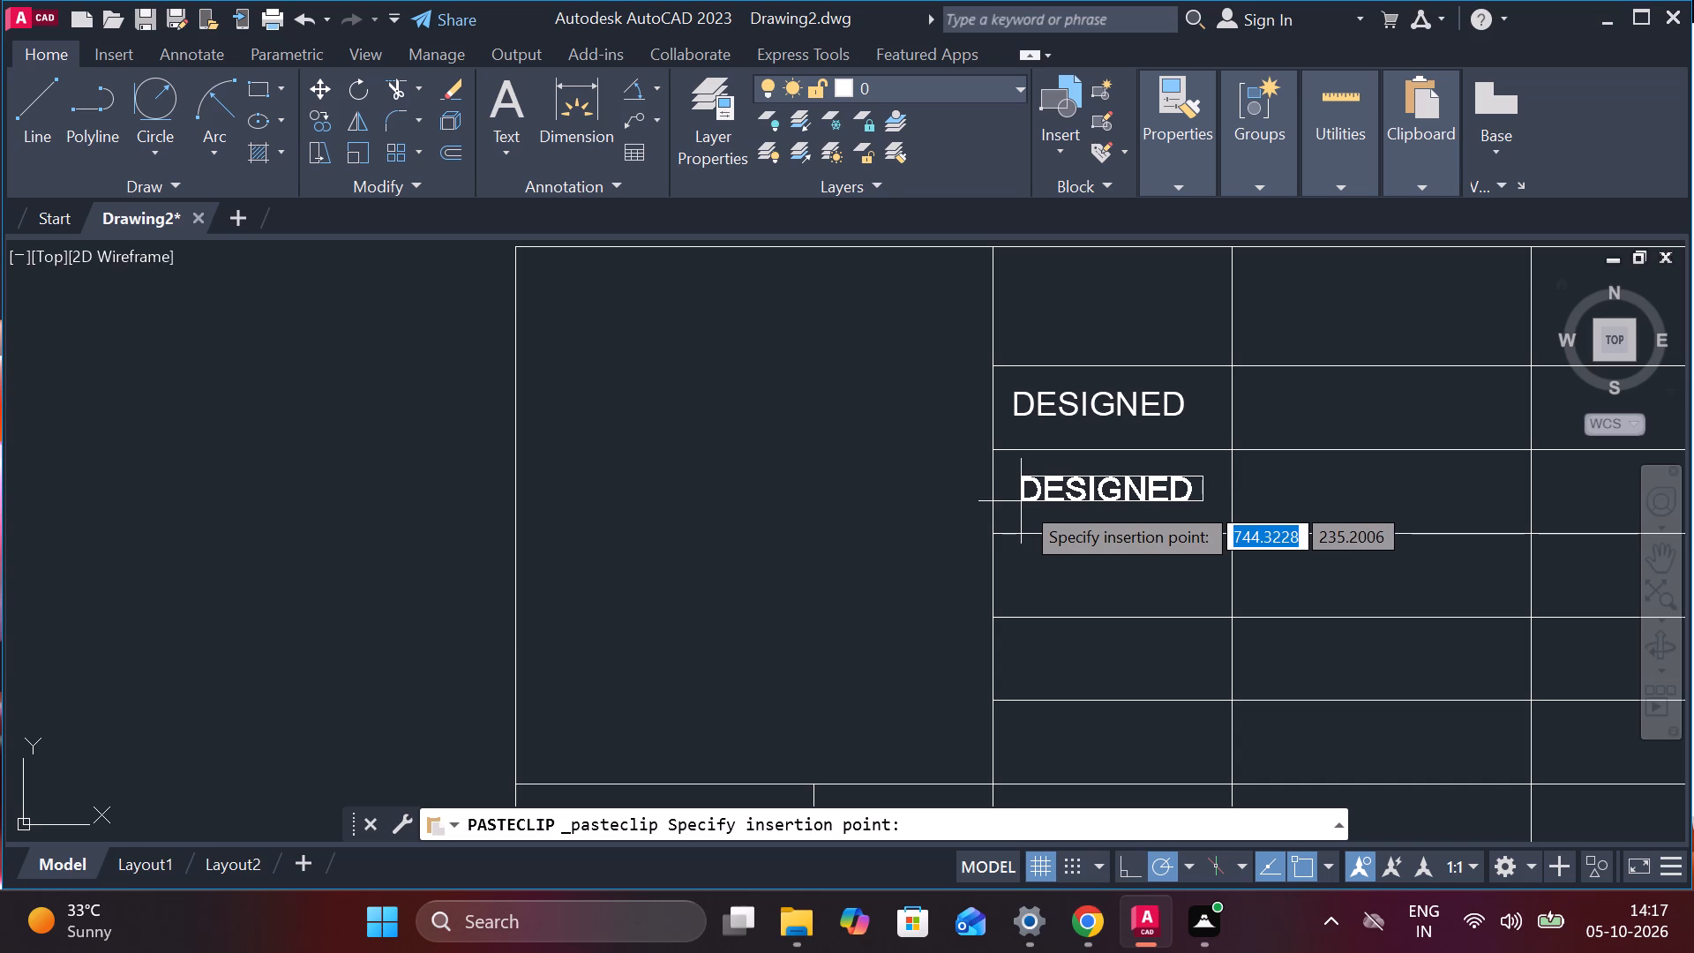
left_click(1015, 495)
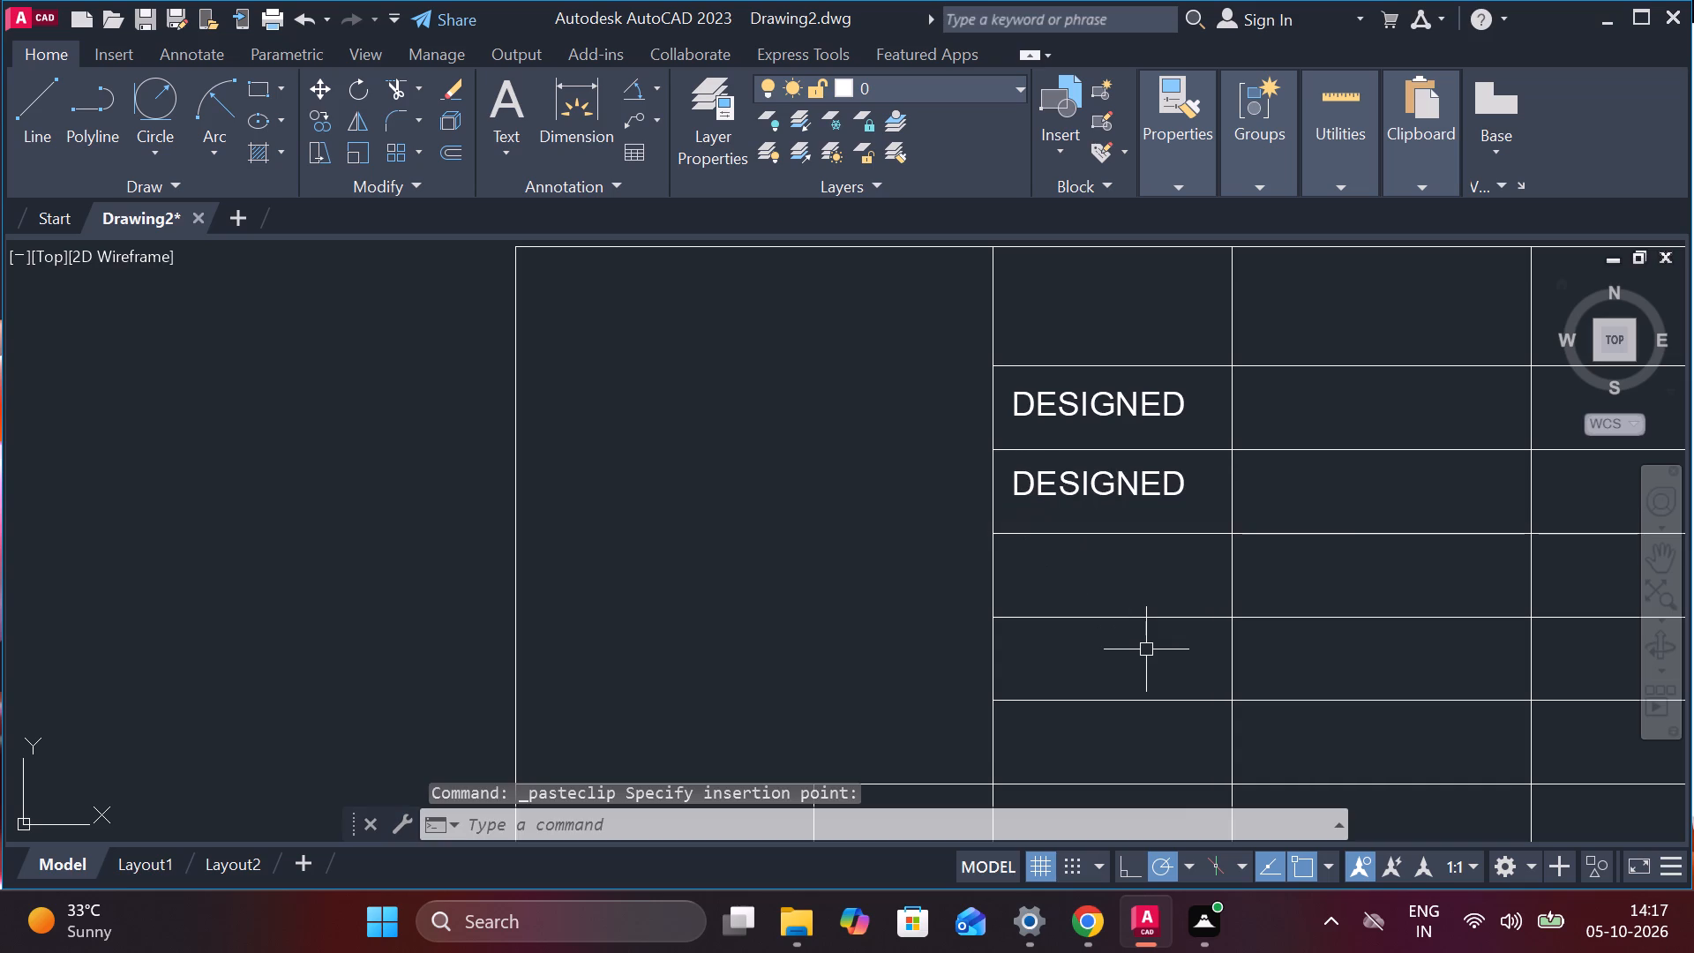
key("ctrl+v")
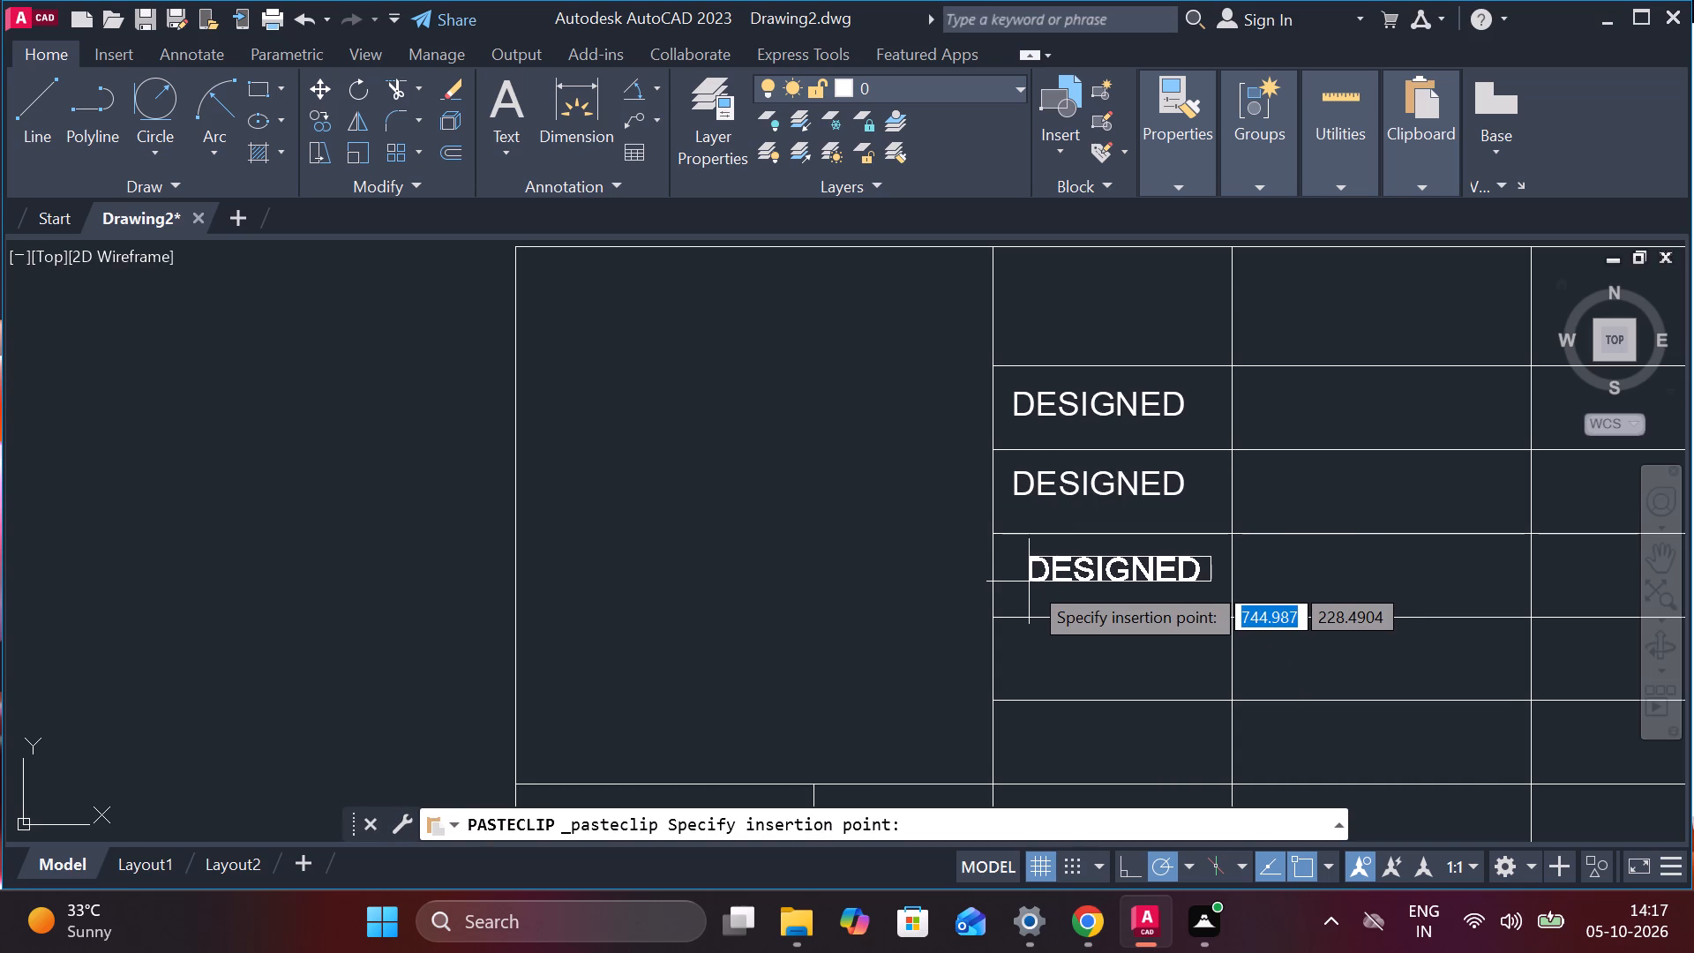
left_click(1023, 584)
key("ctrl+v")
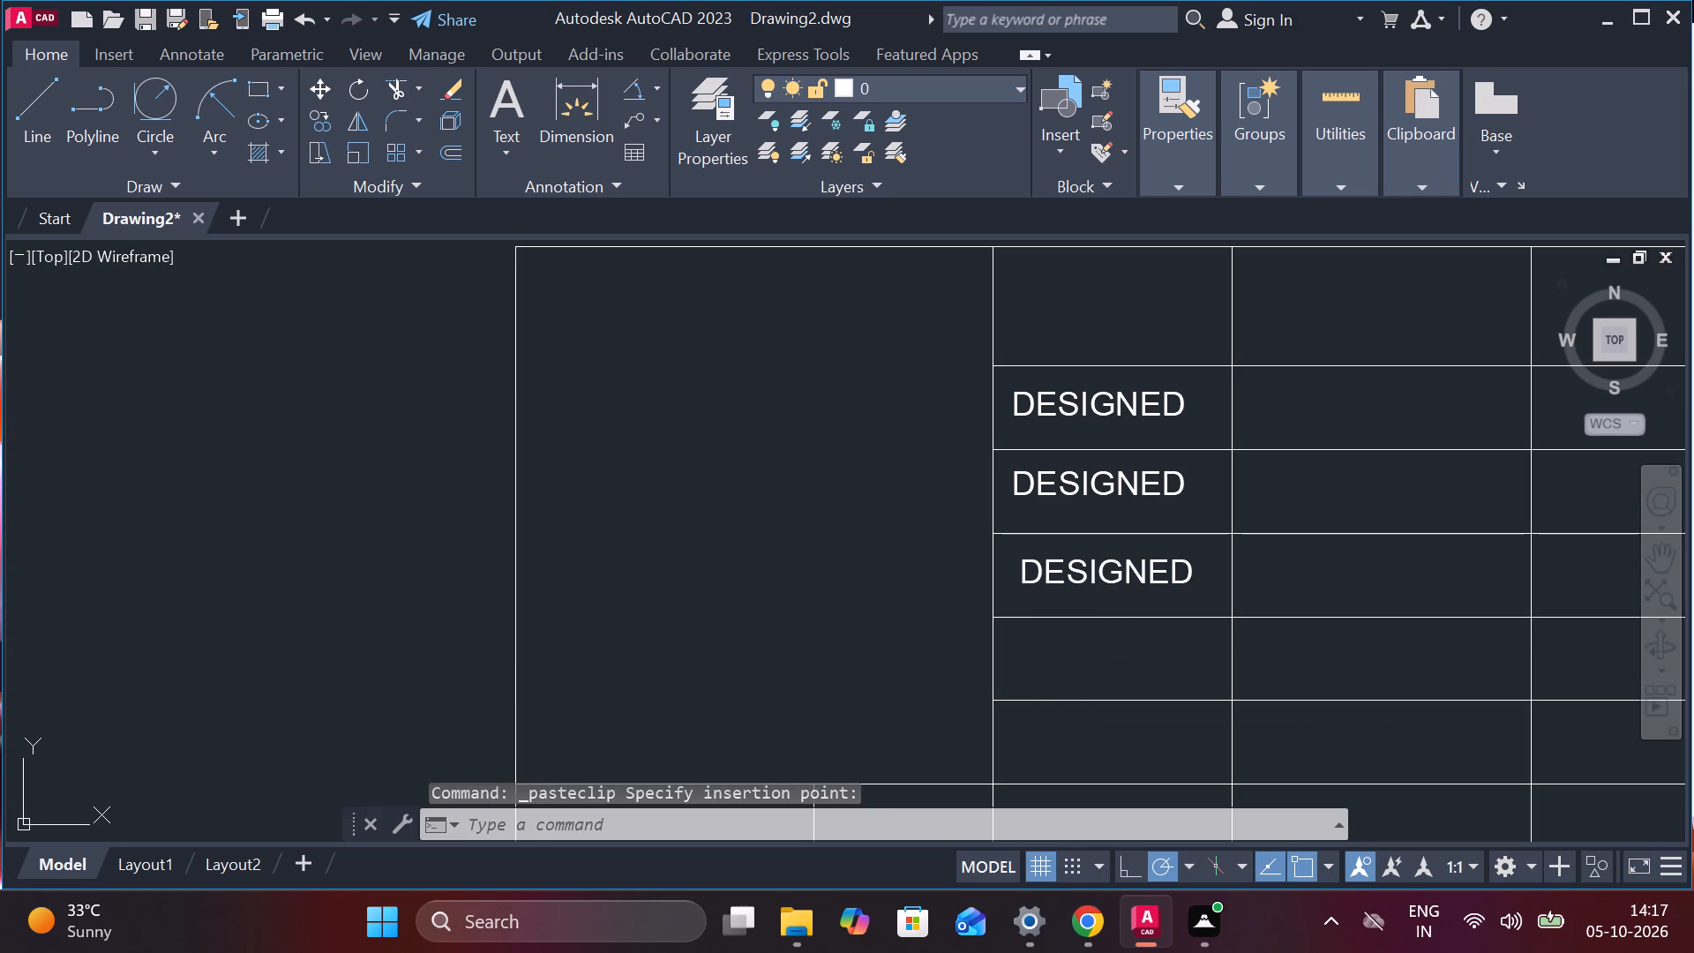
left_click(1022, 664)
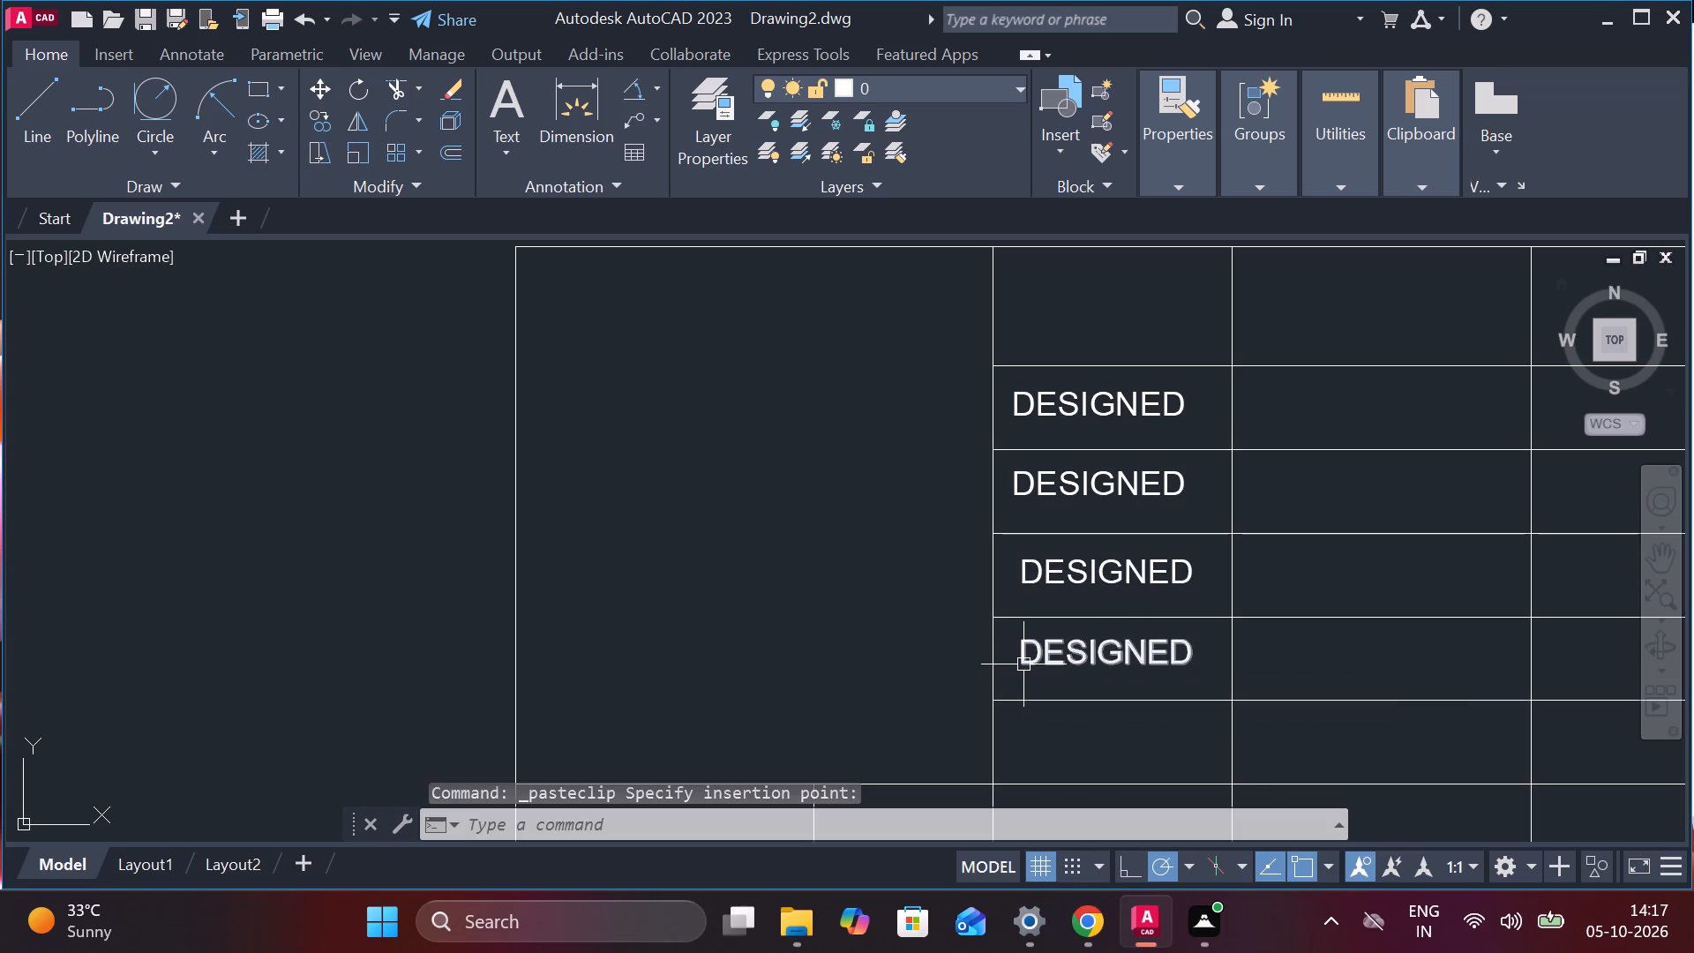
Paste one more copy of the DESIGNED label into the sixth row of the same column.
scroll(1023, 664, "down", 1)
scroll(1083, 673, "up", 1)
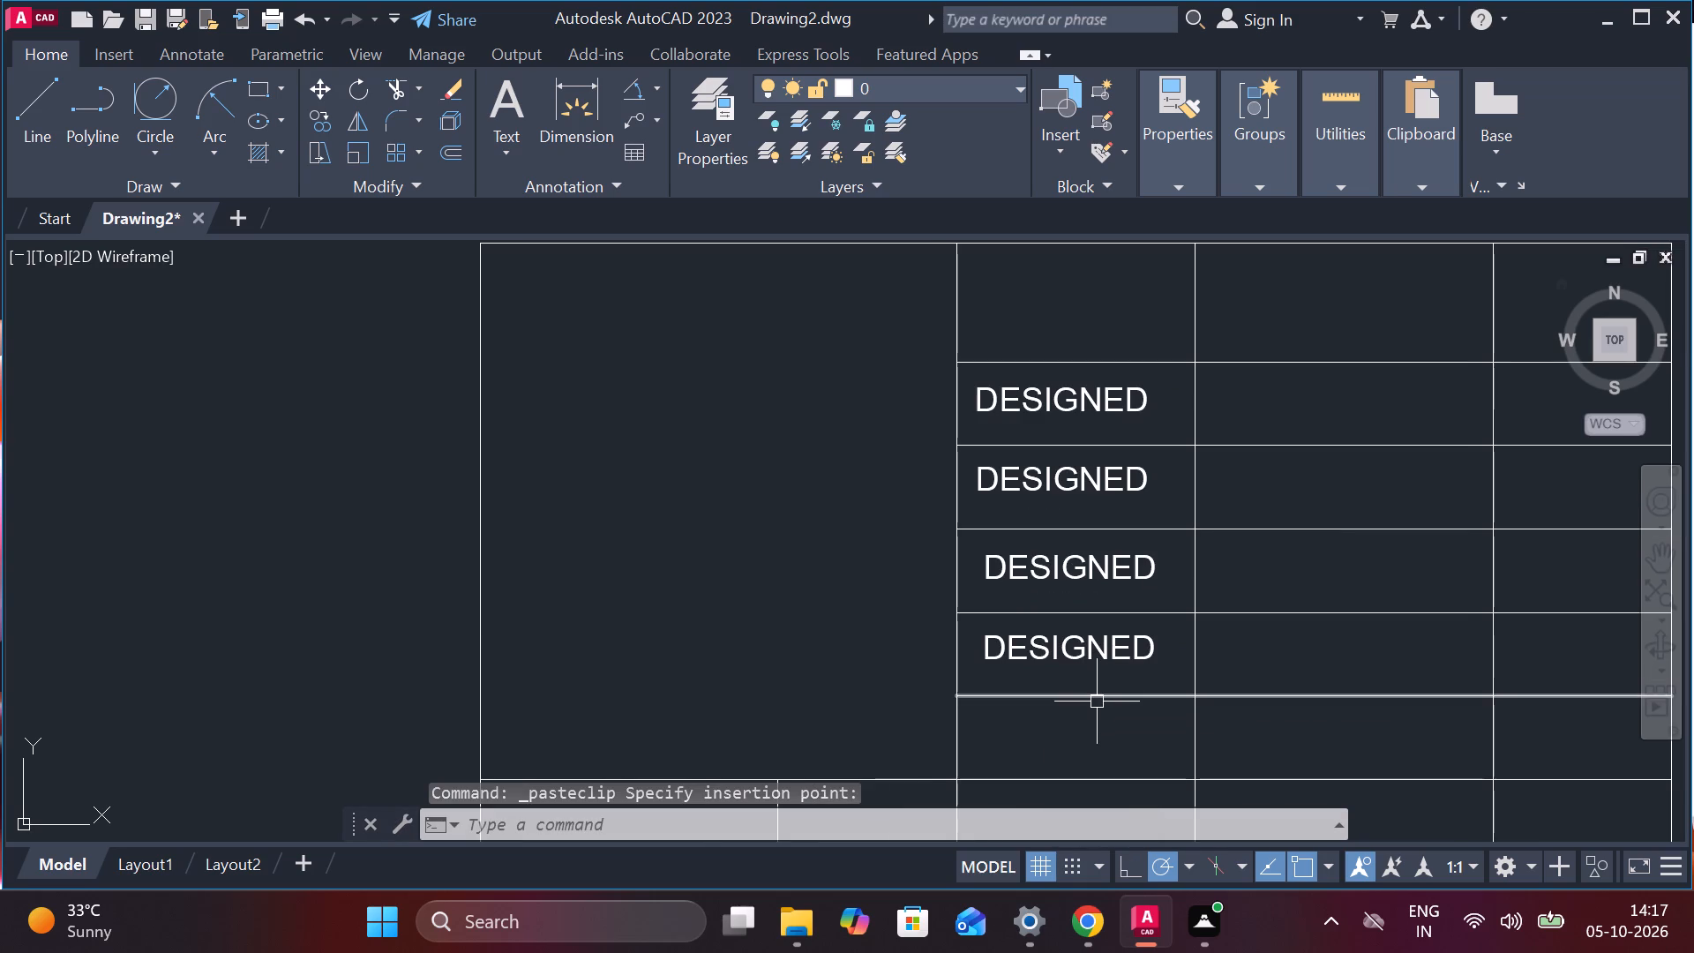
key("ctrl+c")
key("ctrl+v")
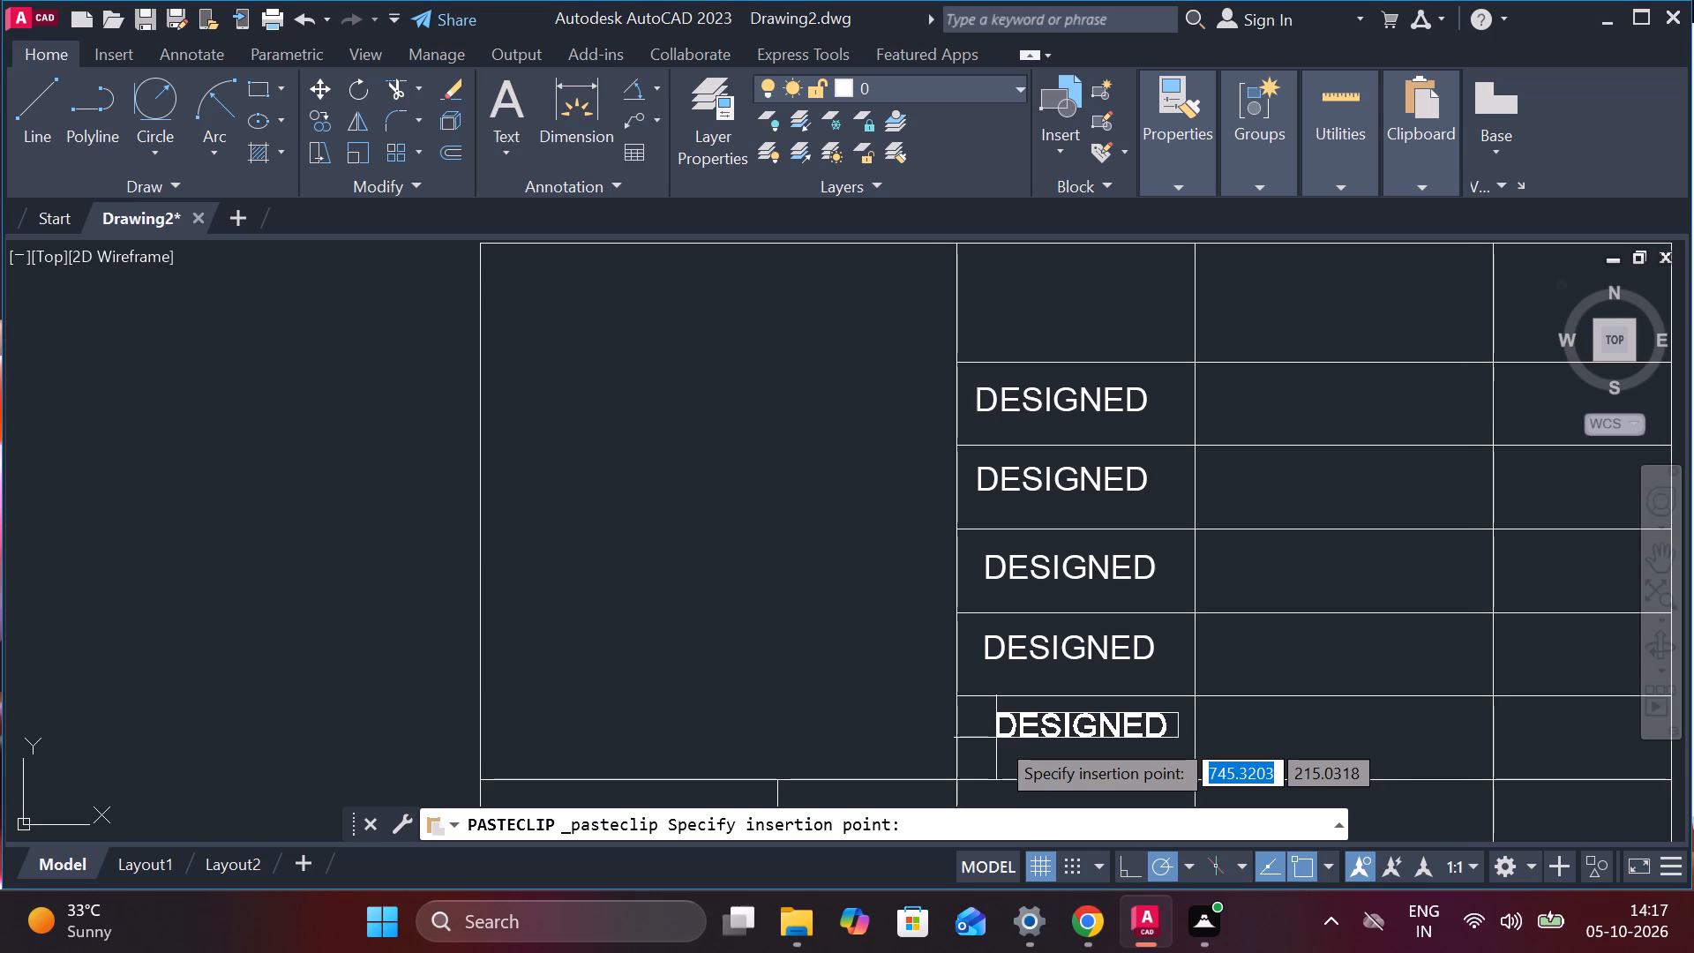
scroll(996, 738, "down", 1)
middle_click_drag(997, 738, 906, 550)
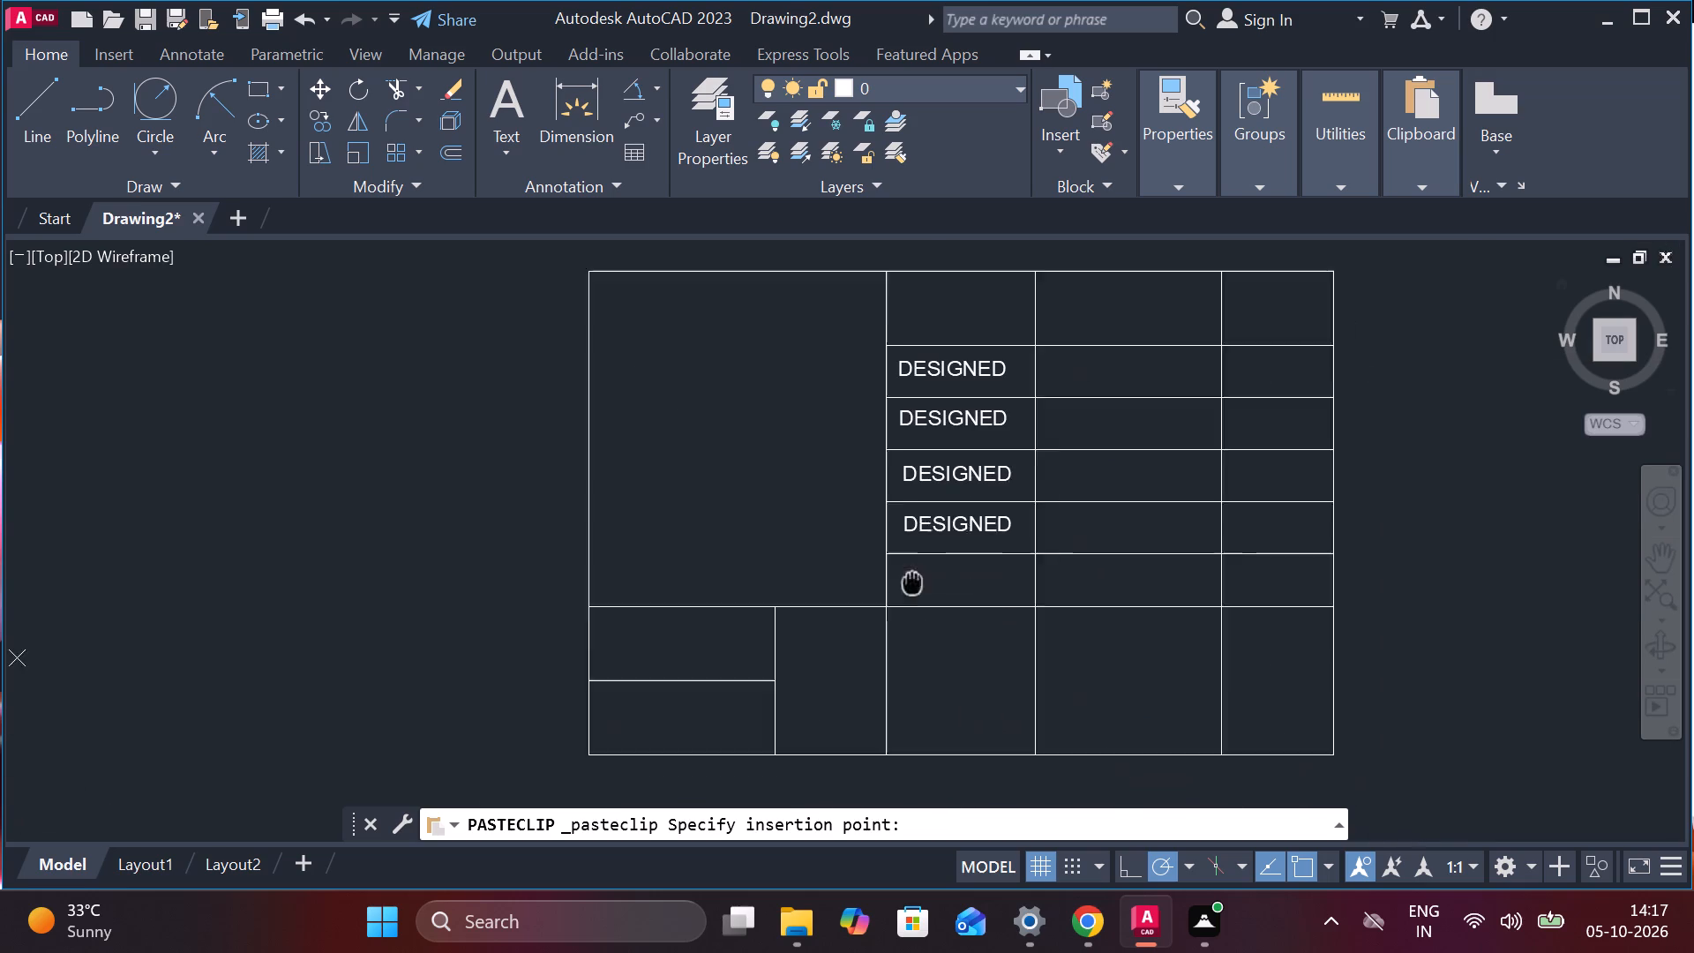
middle_click_drag(906, 550, 905, 527)
scroll(913, 531, "up", 1)
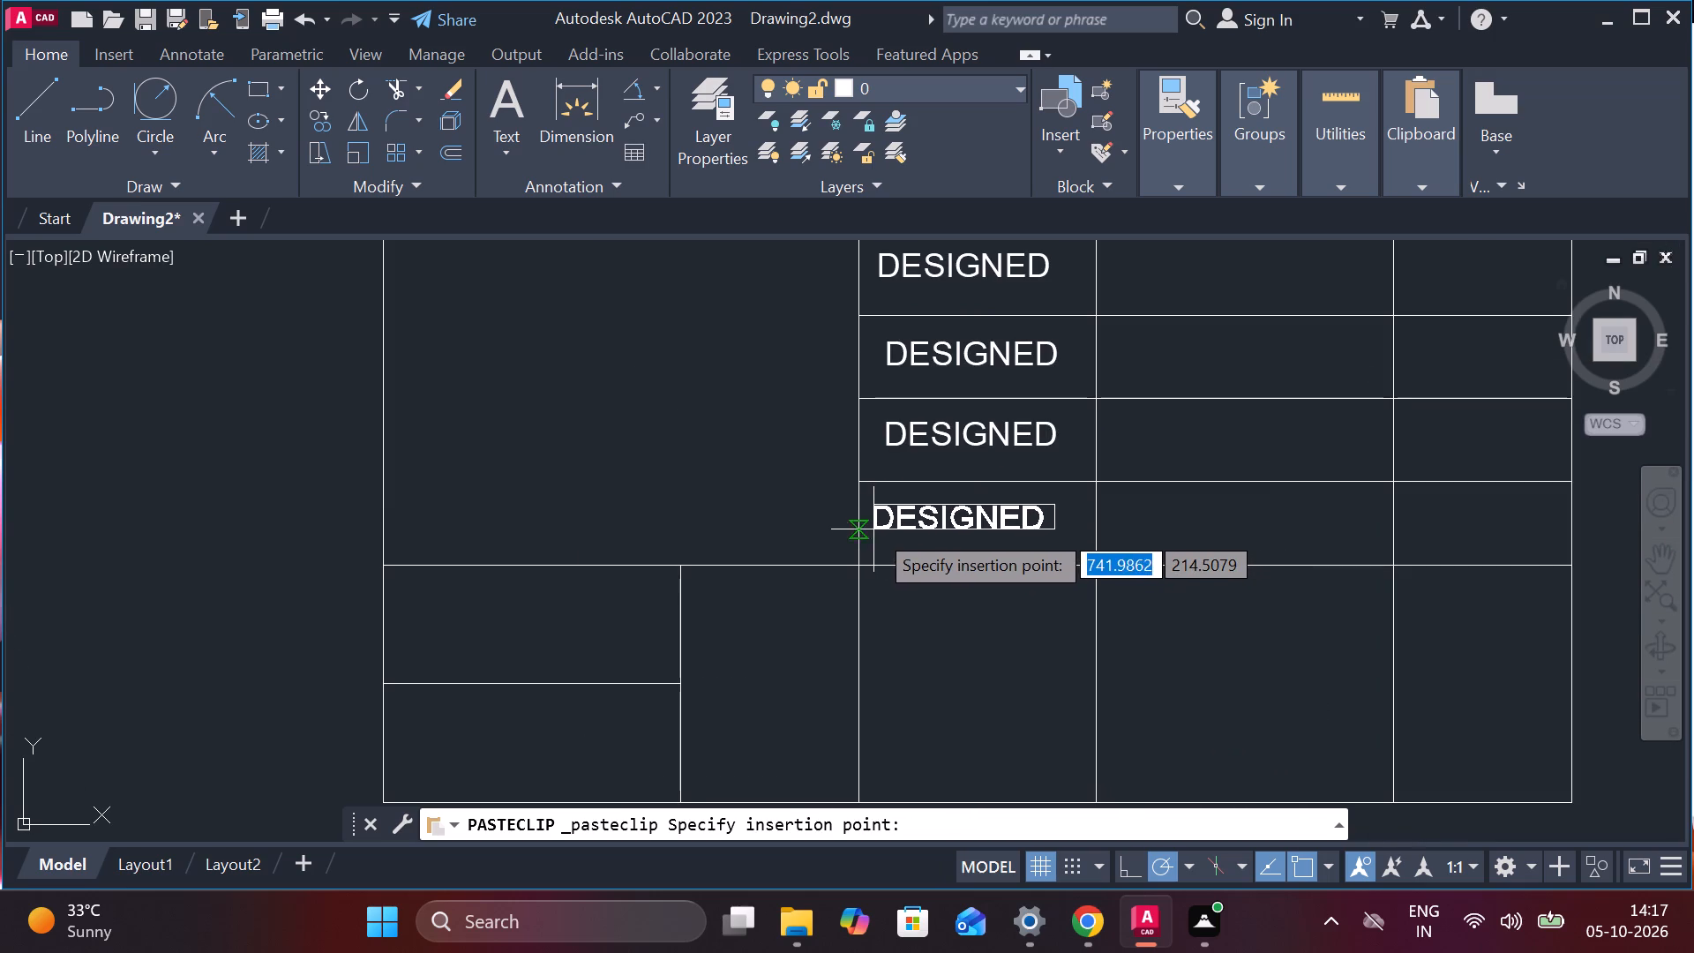
left_click(884, 528)
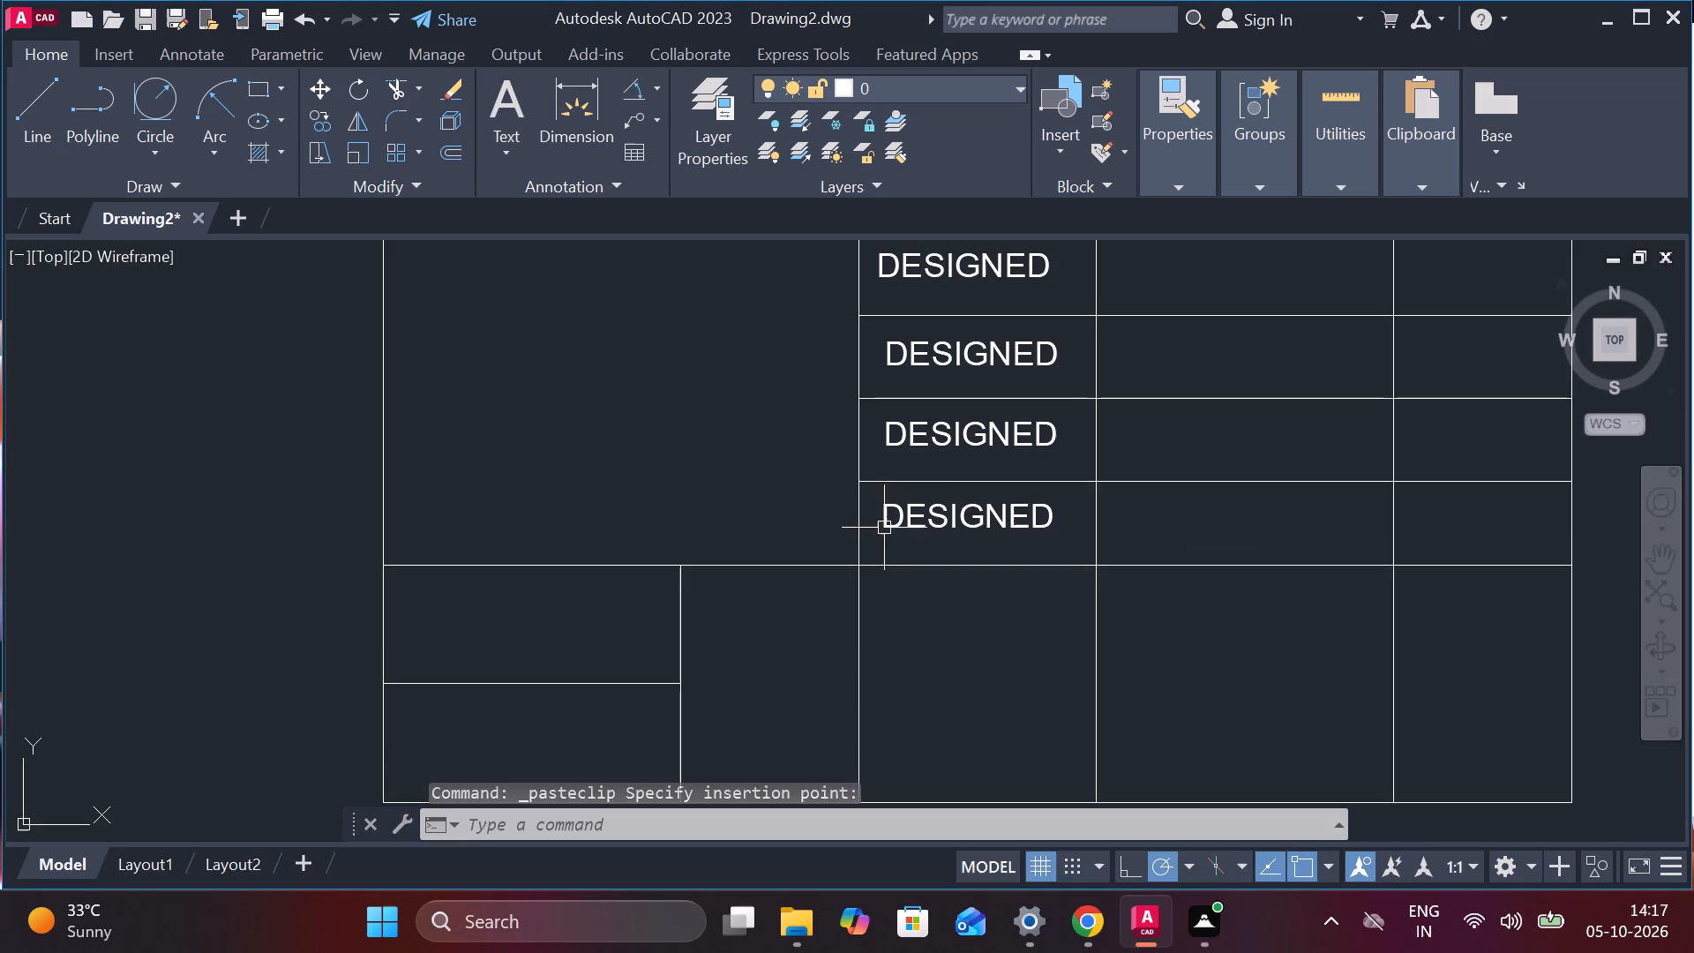
scroll(1174, 491, "down", 1)
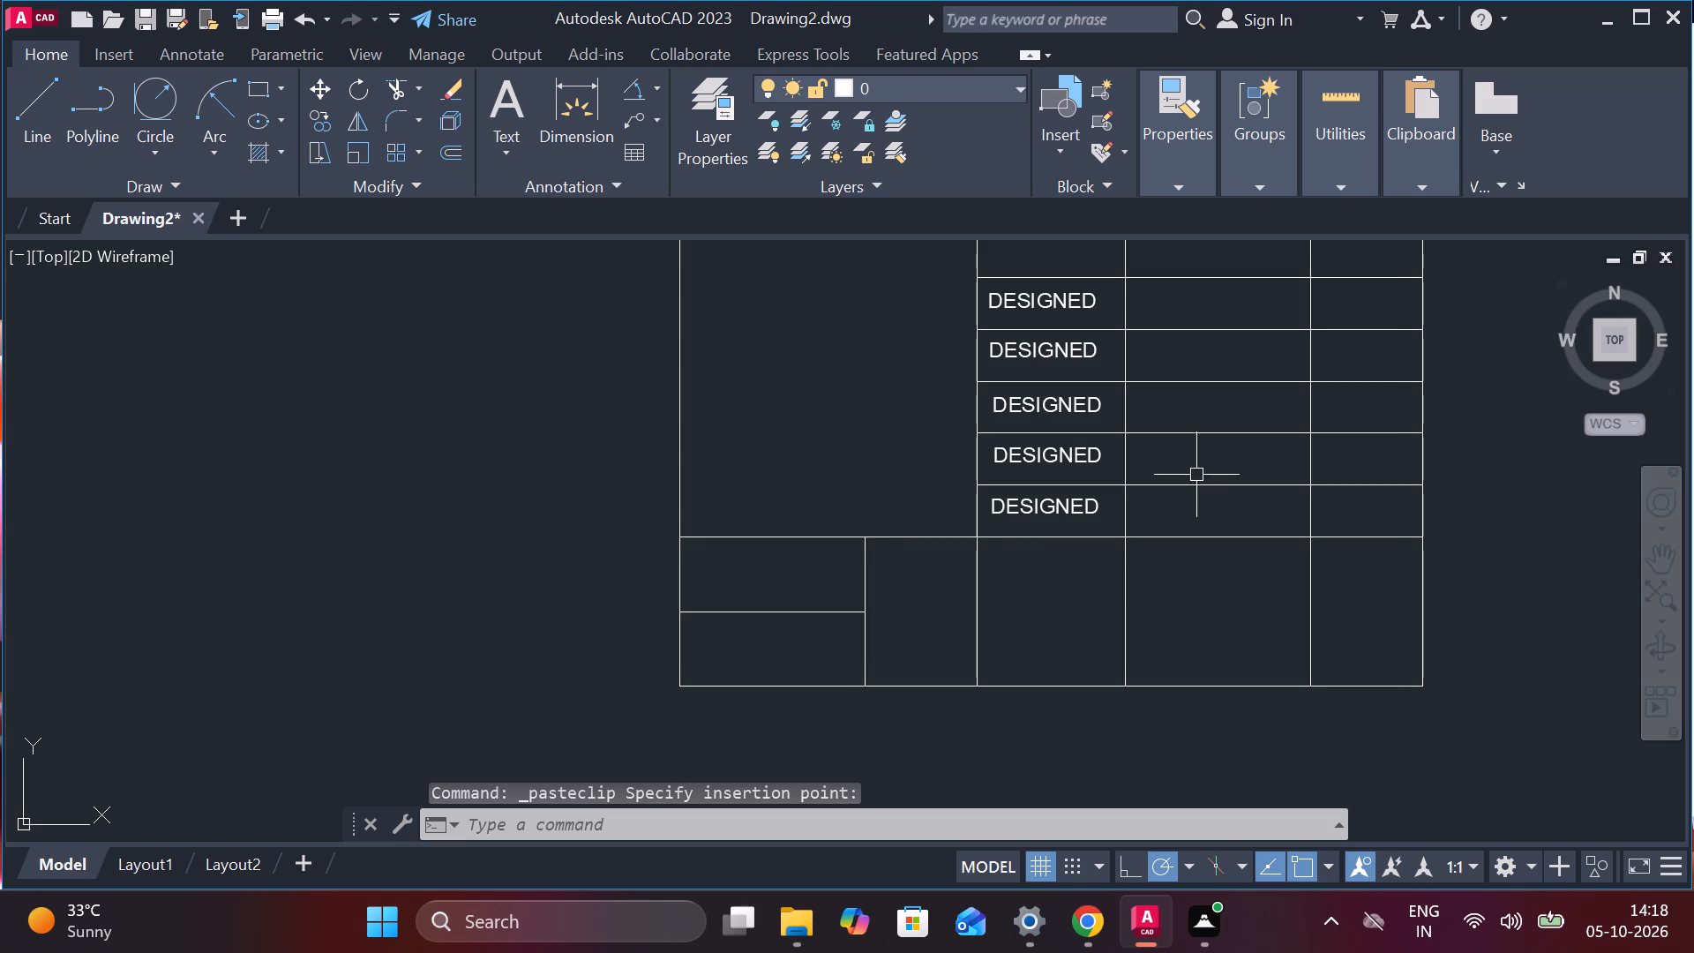
key("Escape")
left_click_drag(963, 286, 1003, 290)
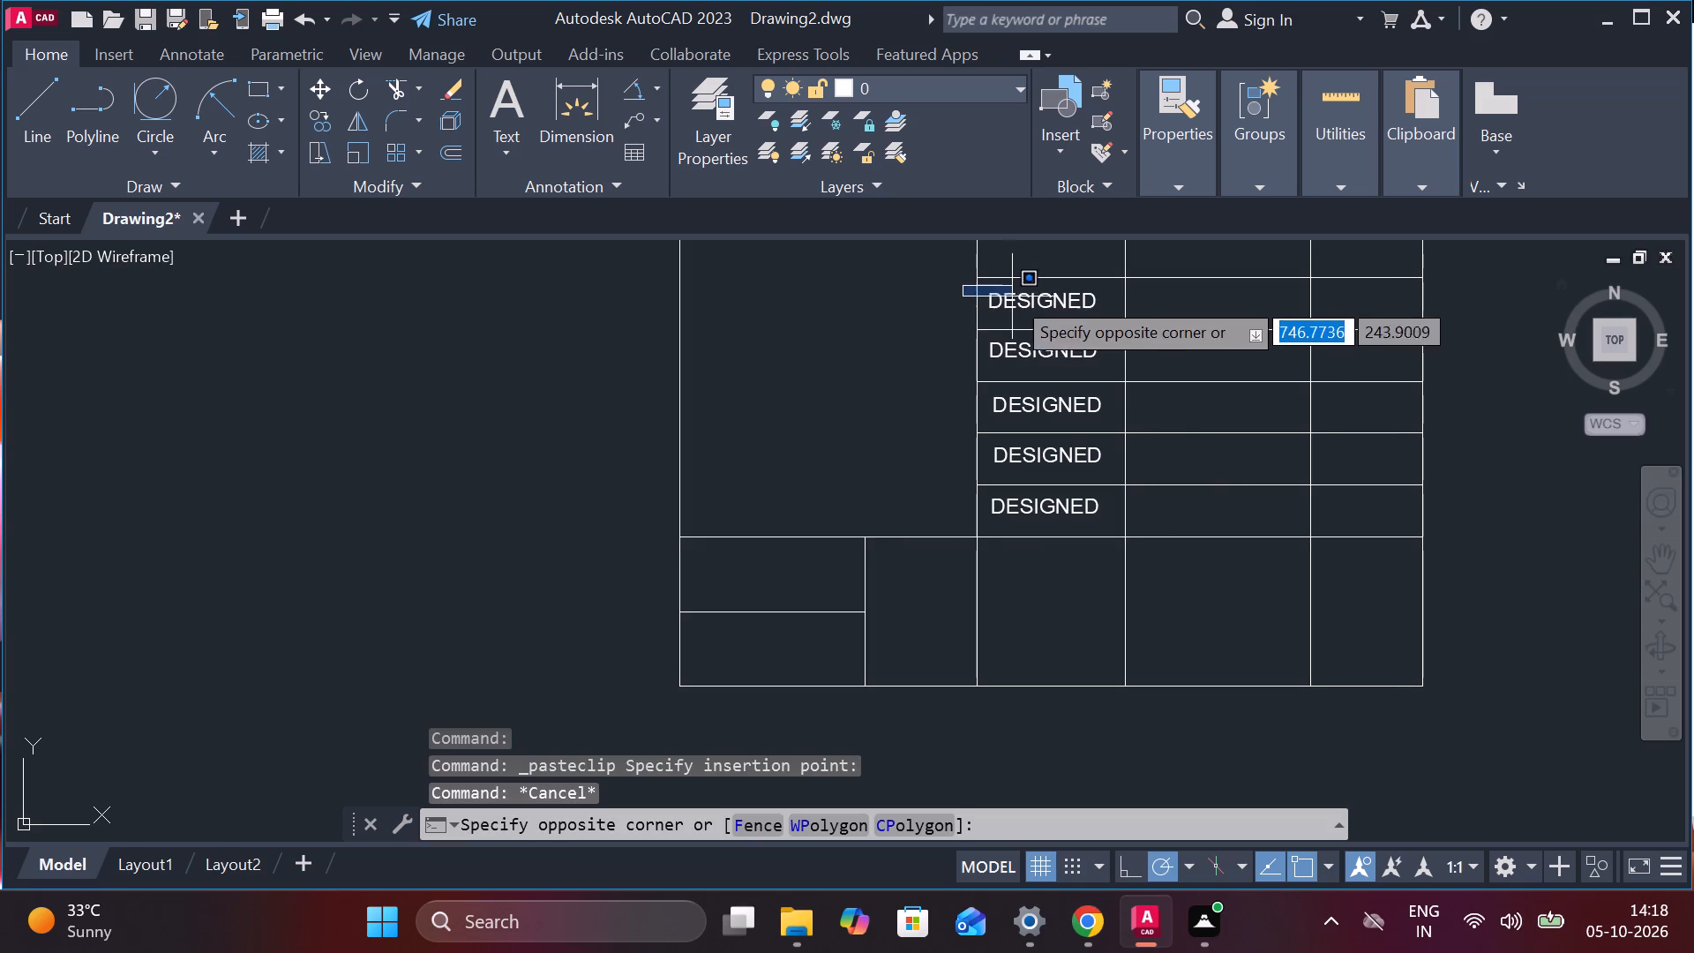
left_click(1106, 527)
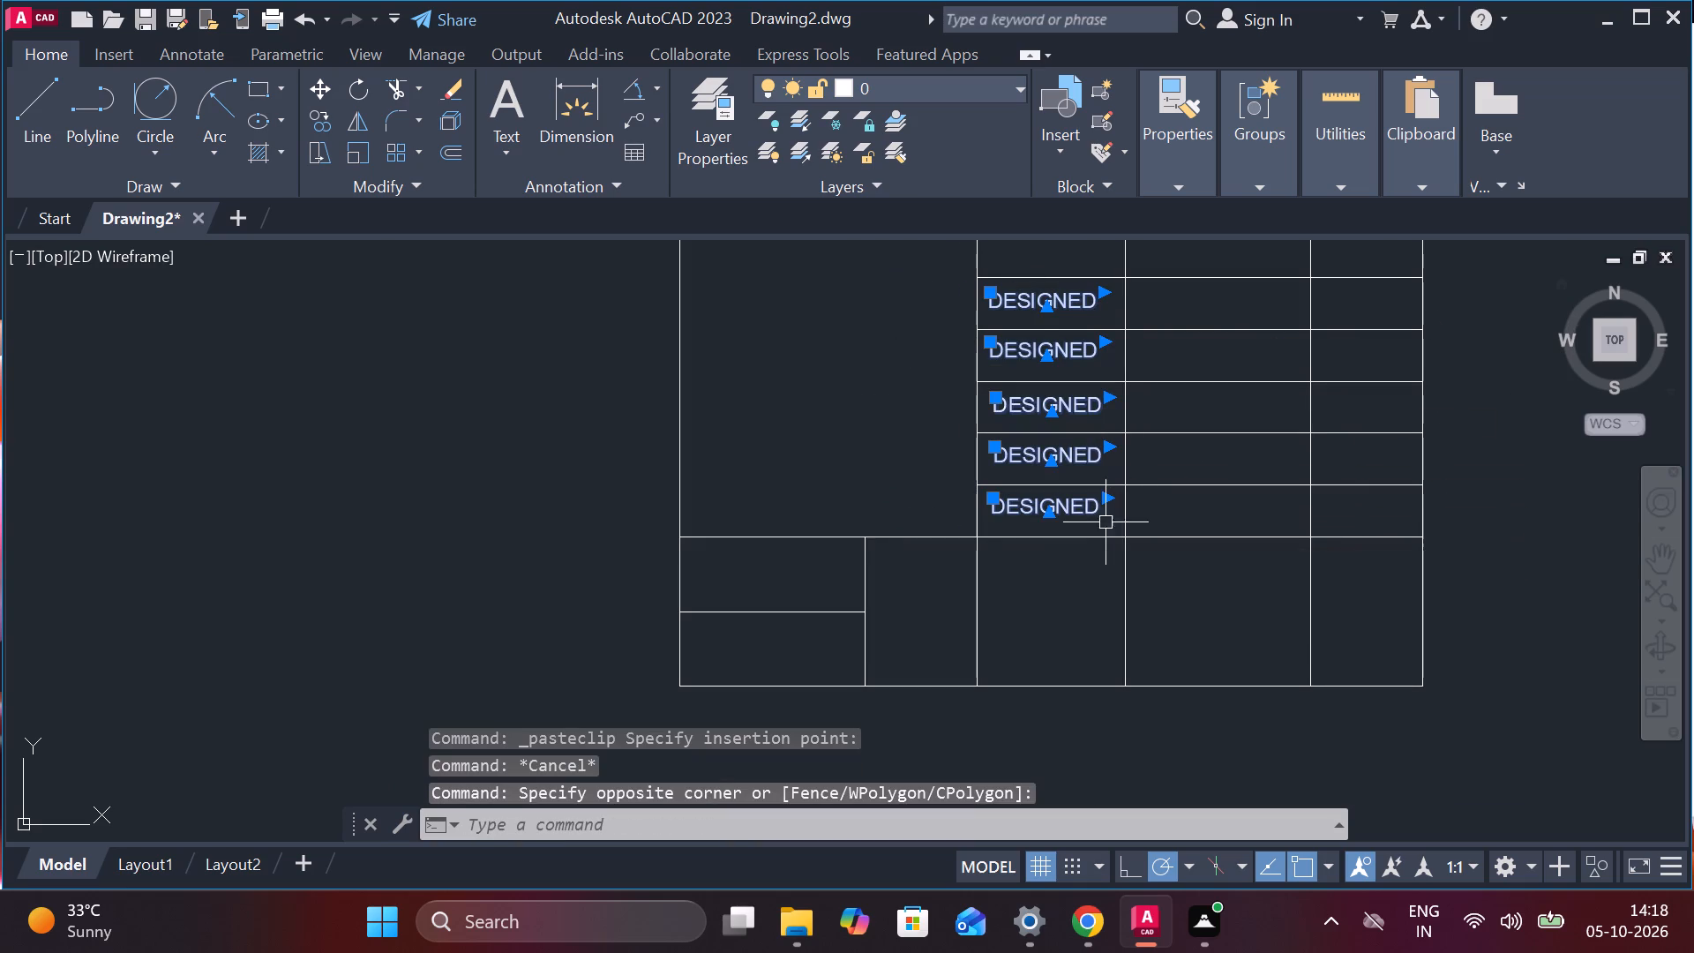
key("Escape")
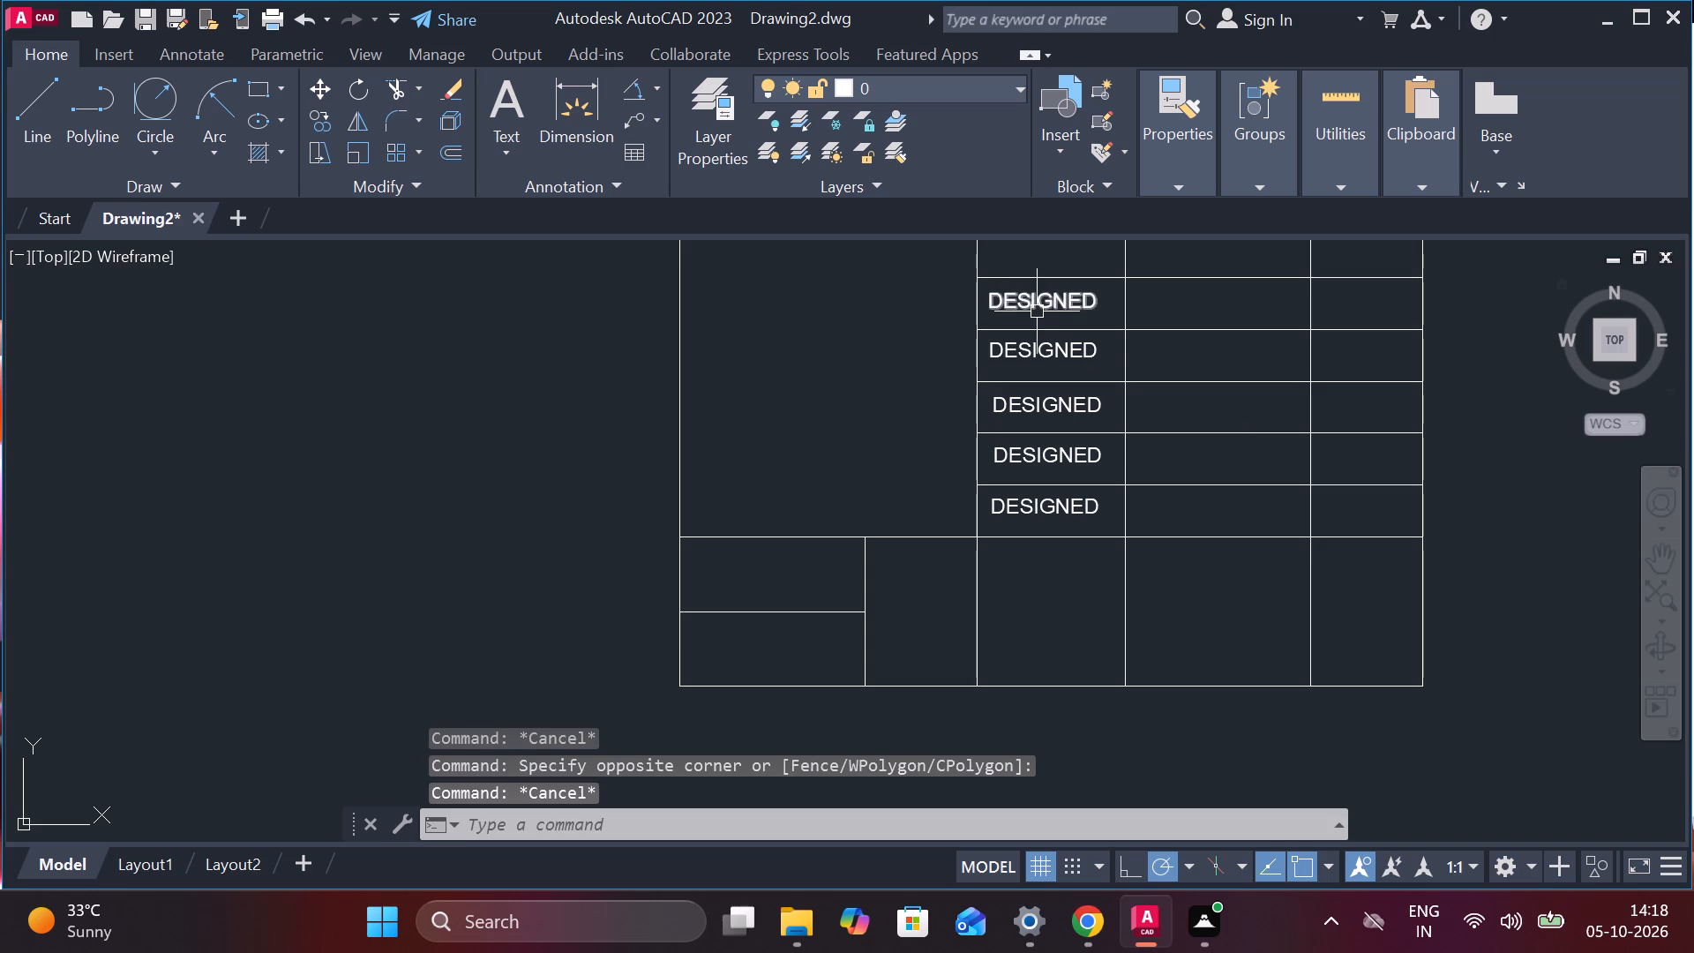
Centre-align the text of the DESIGNED label in the second row of its column.
scroll(963, 316, "down", 1)
double_click(1008, 306)
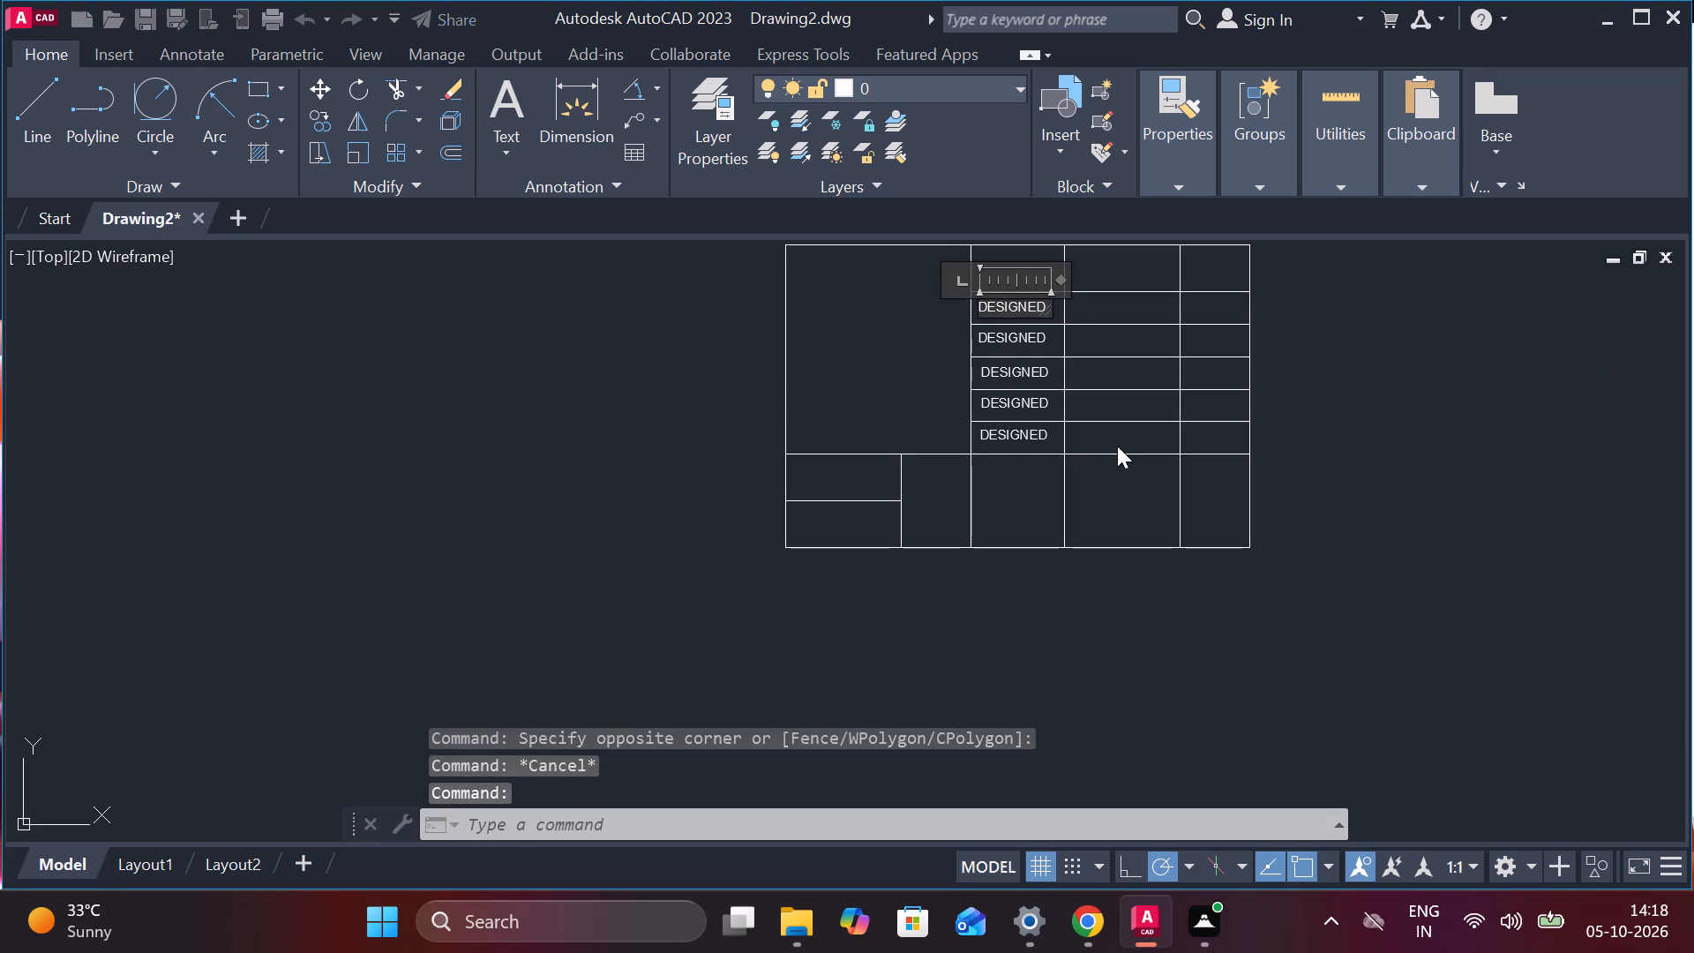
scroll(856, 126, "up", 1)
left_click(849, 146)
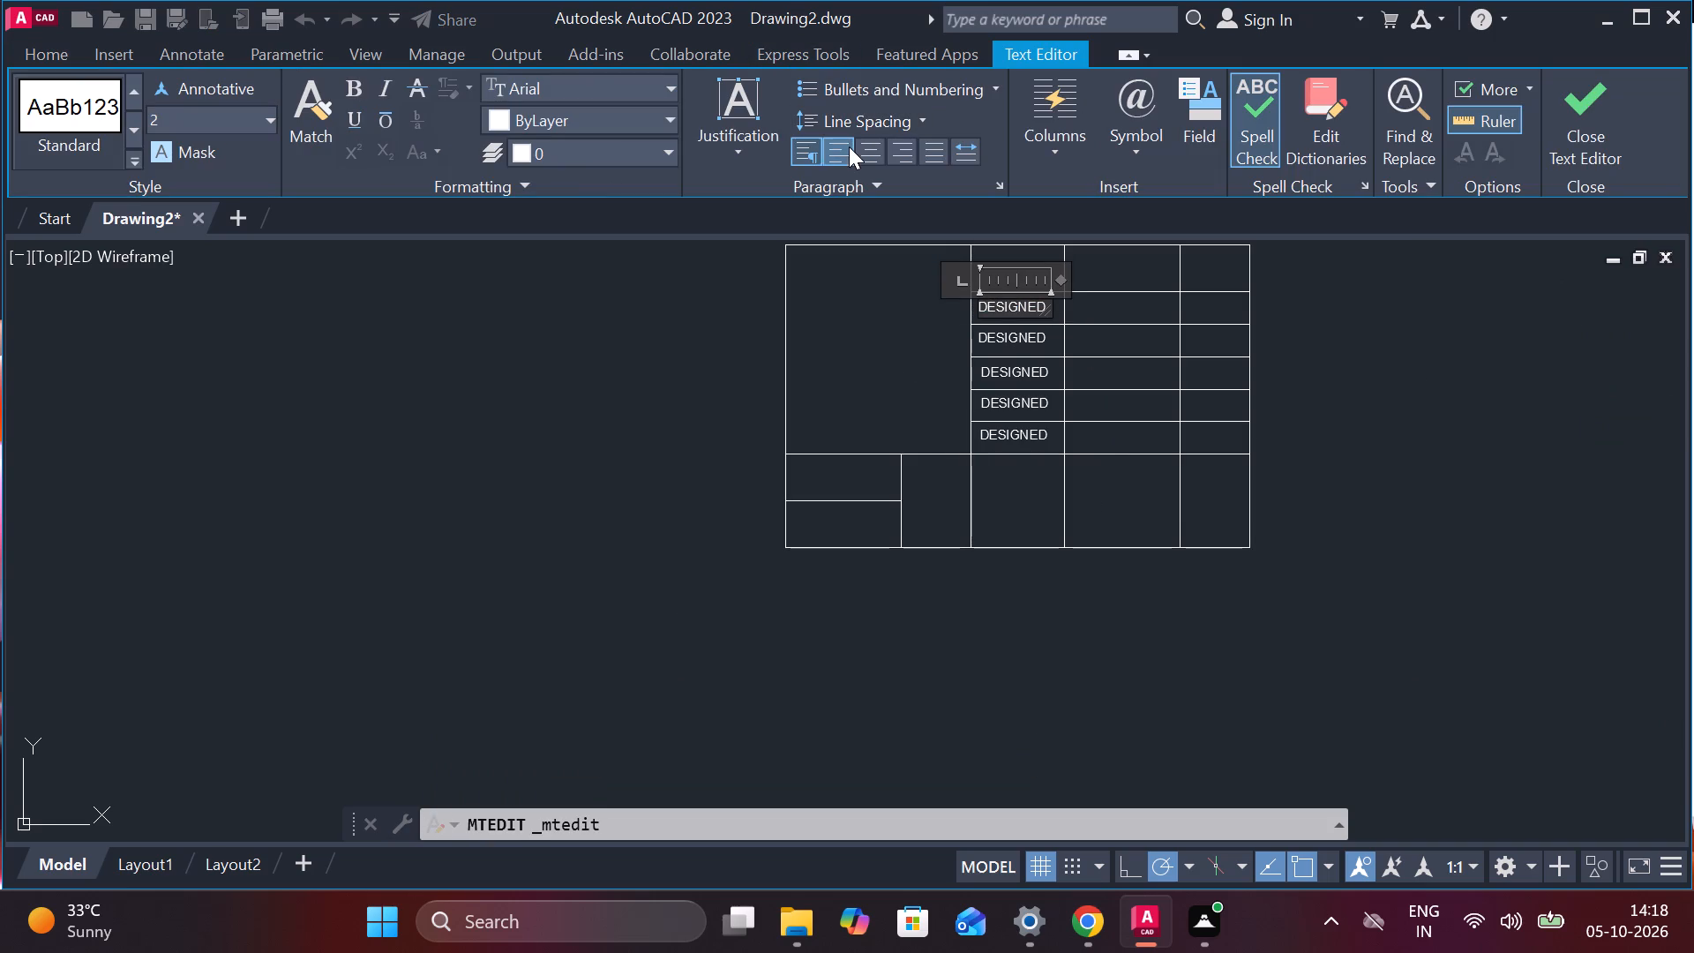
scroll(943, 158, "up", 3)
scroll(1077, 309, "up", 2)
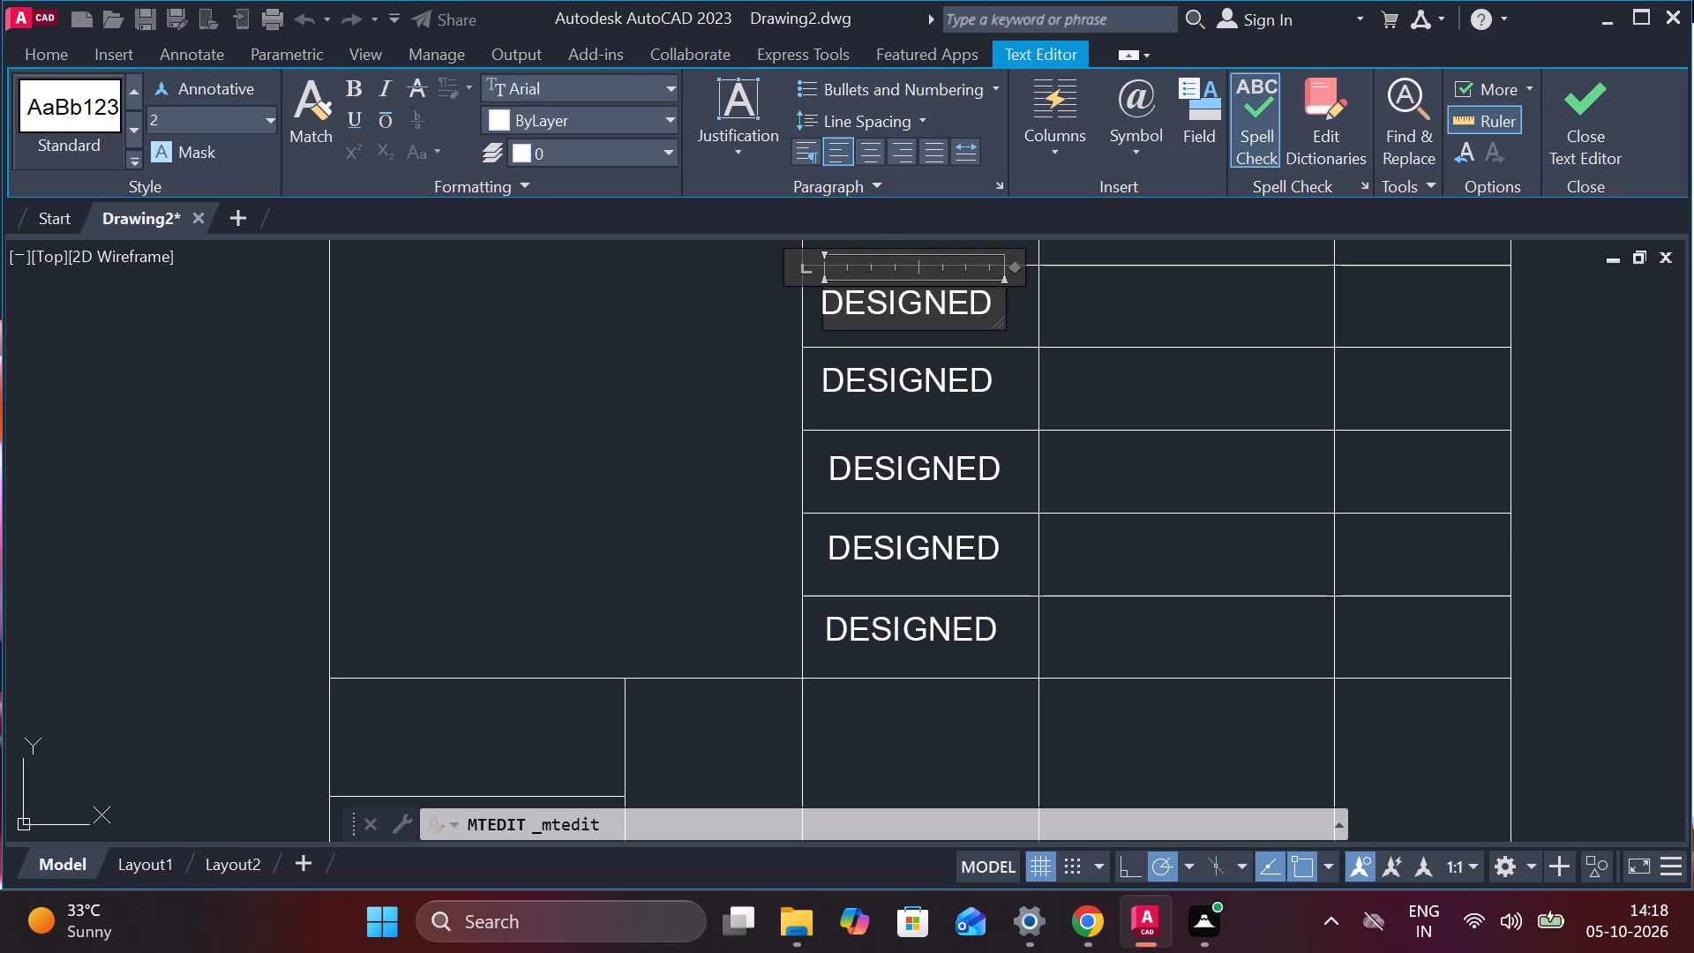
left_click_drag(996, 300, 824, 313)
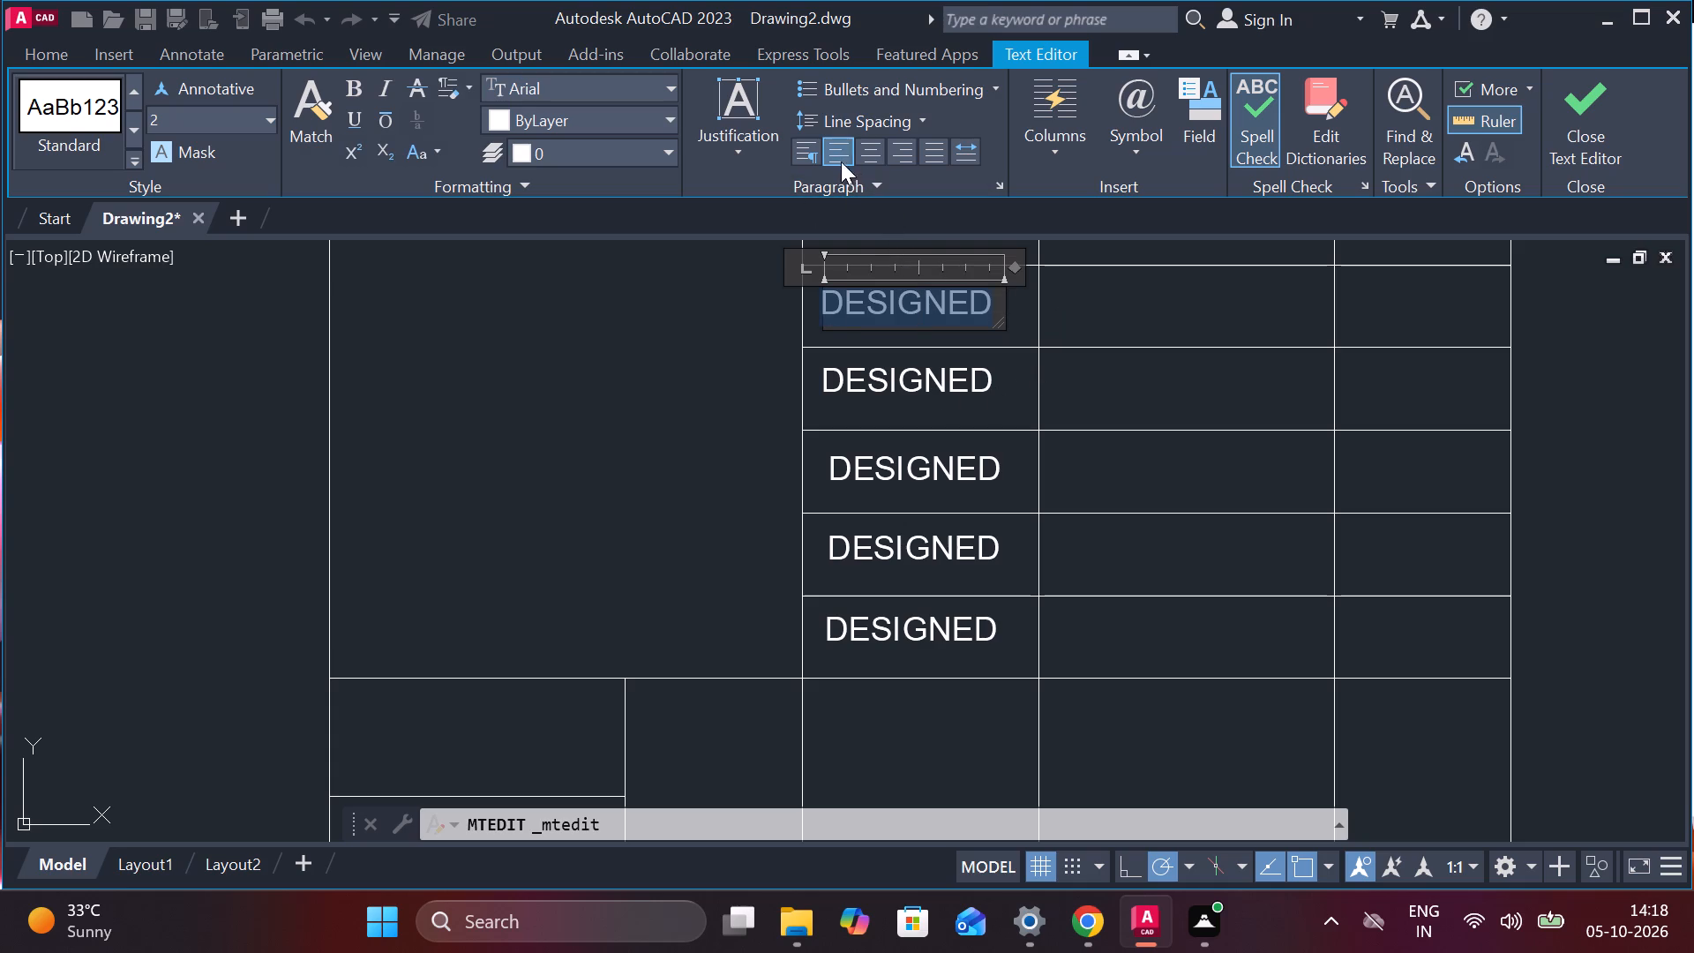
left_click(863, 149)
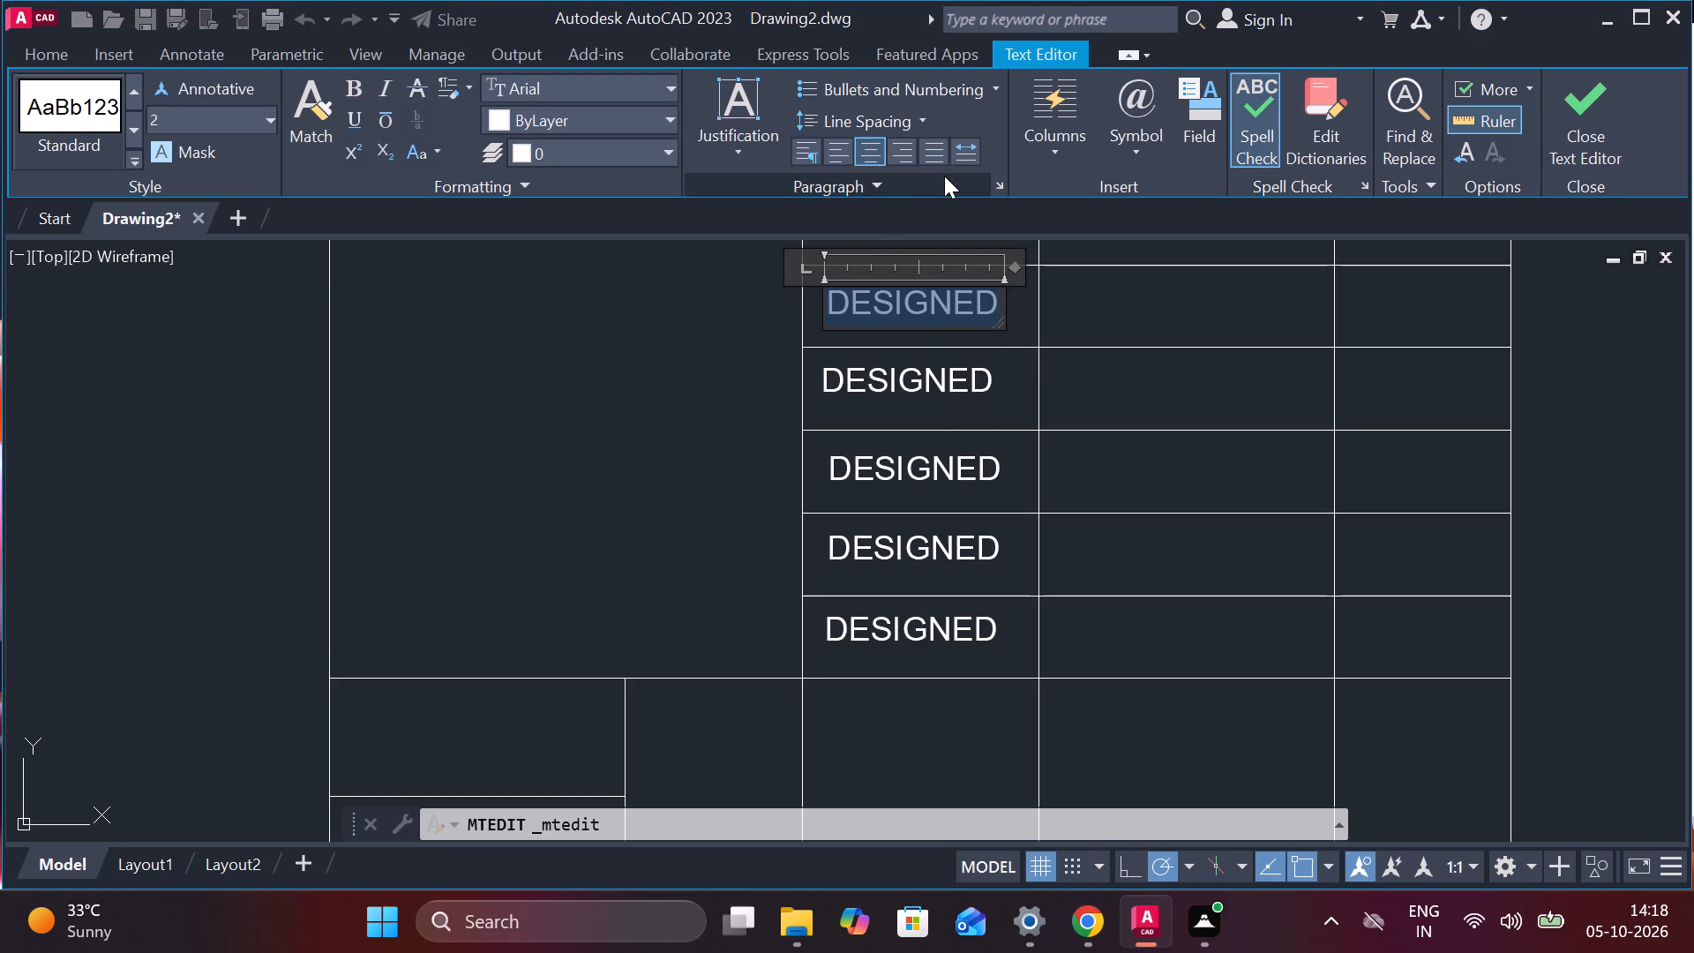
key("Escape")
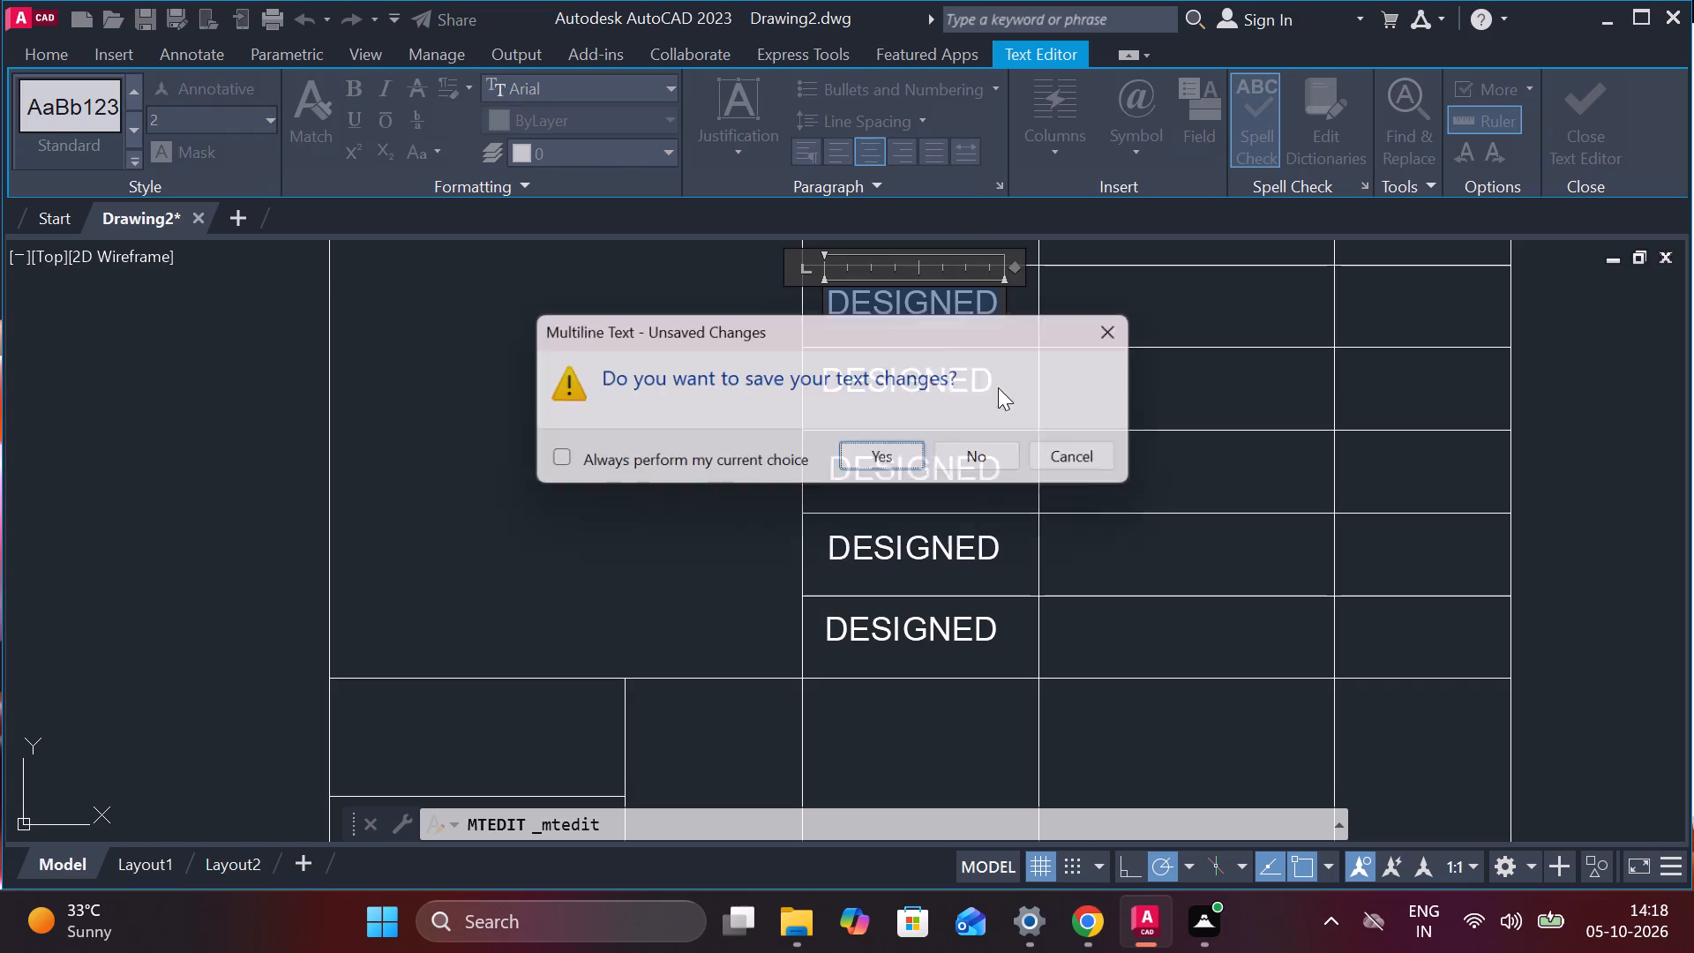
left_click(1125, 335)
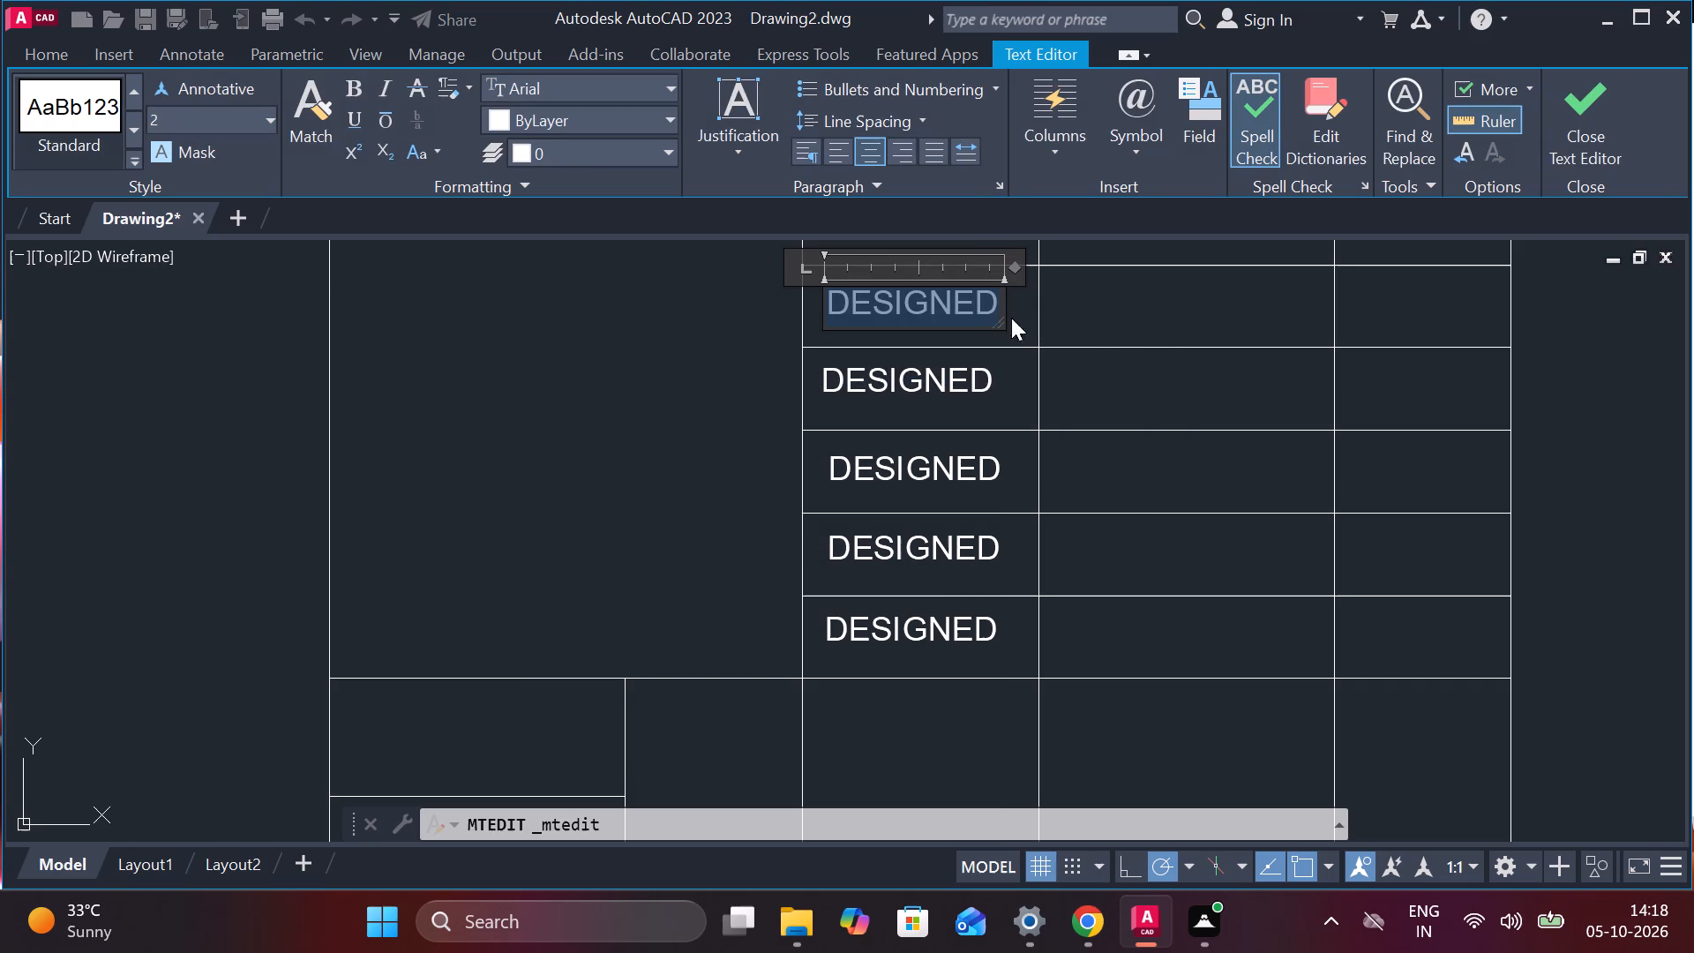
left_click(1620, 167)
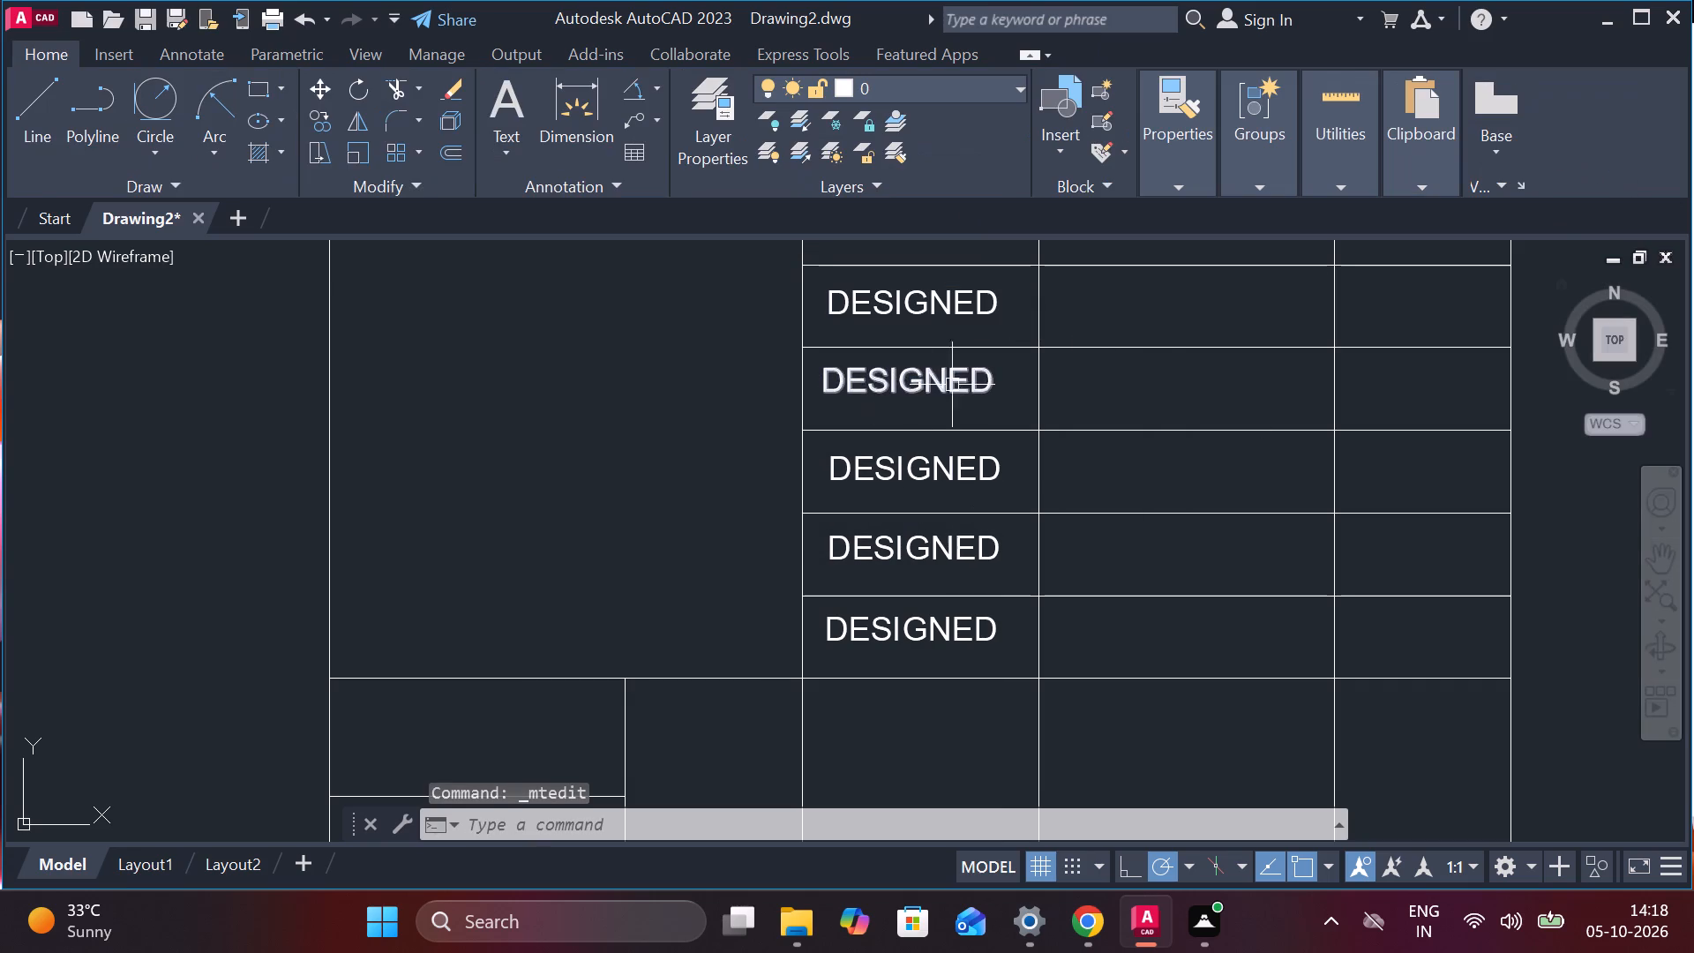
Centre-align the text of the DESIGNED labels in the third and fourth rows.
left_click_drag(995, 387, 986, 390)
double_click(959, 371)
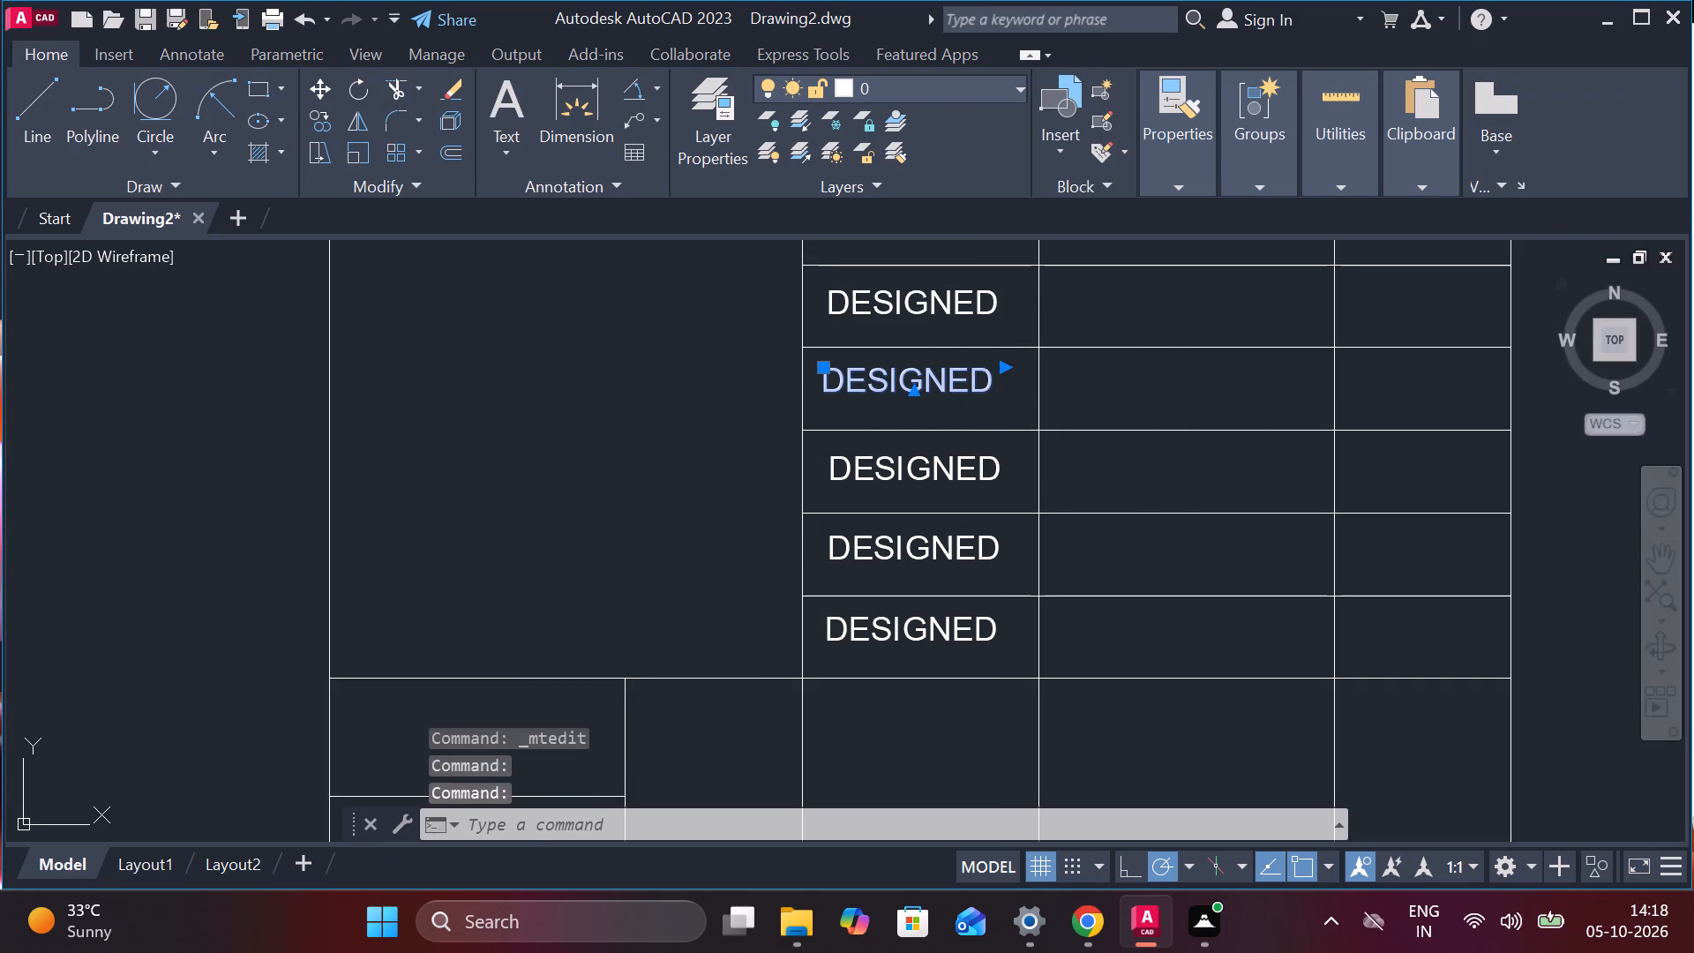
left_click(878, 160)
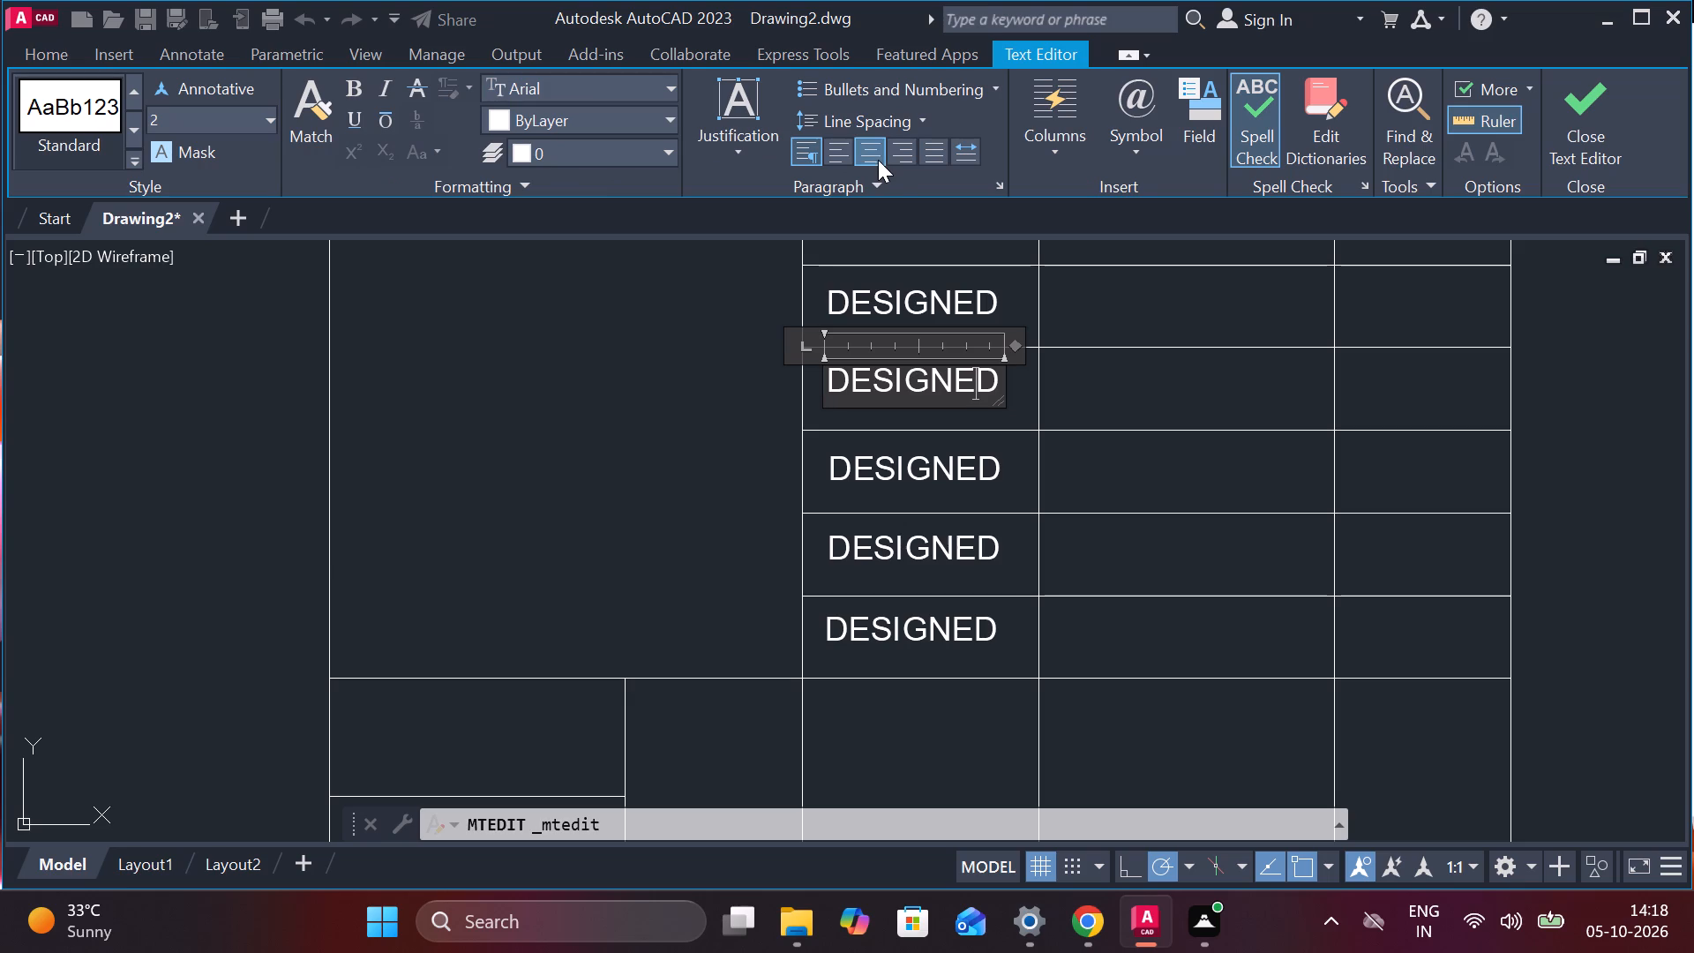
double_click(948, 470)
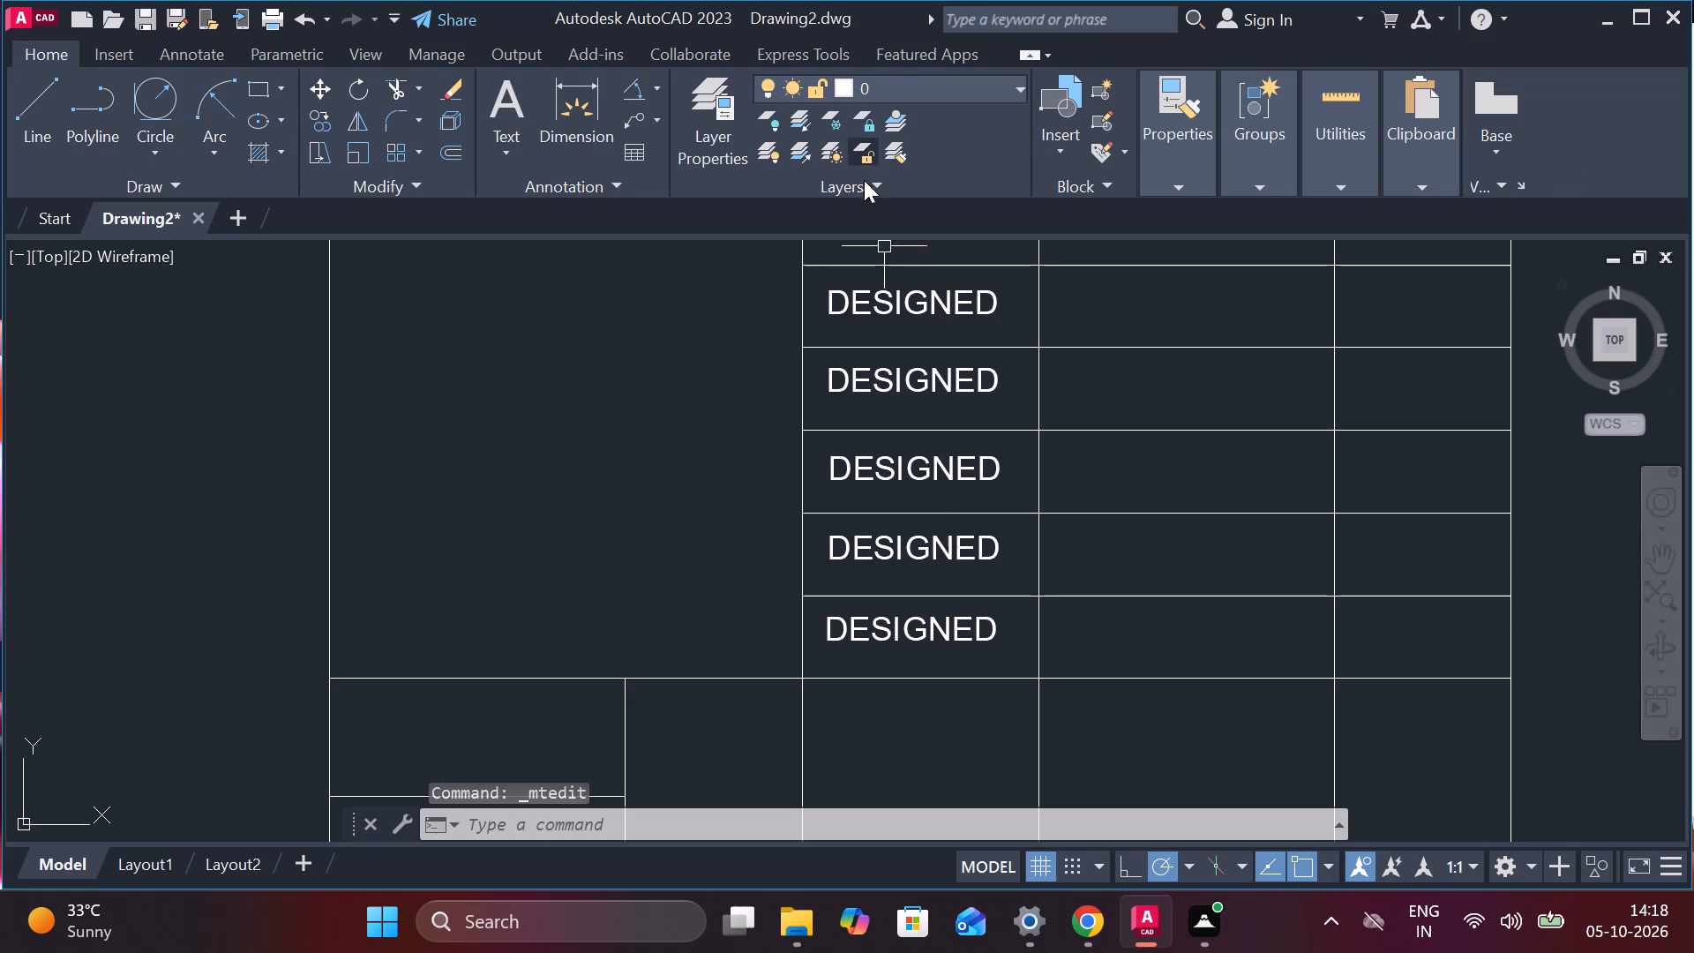
double_click(898, 477)
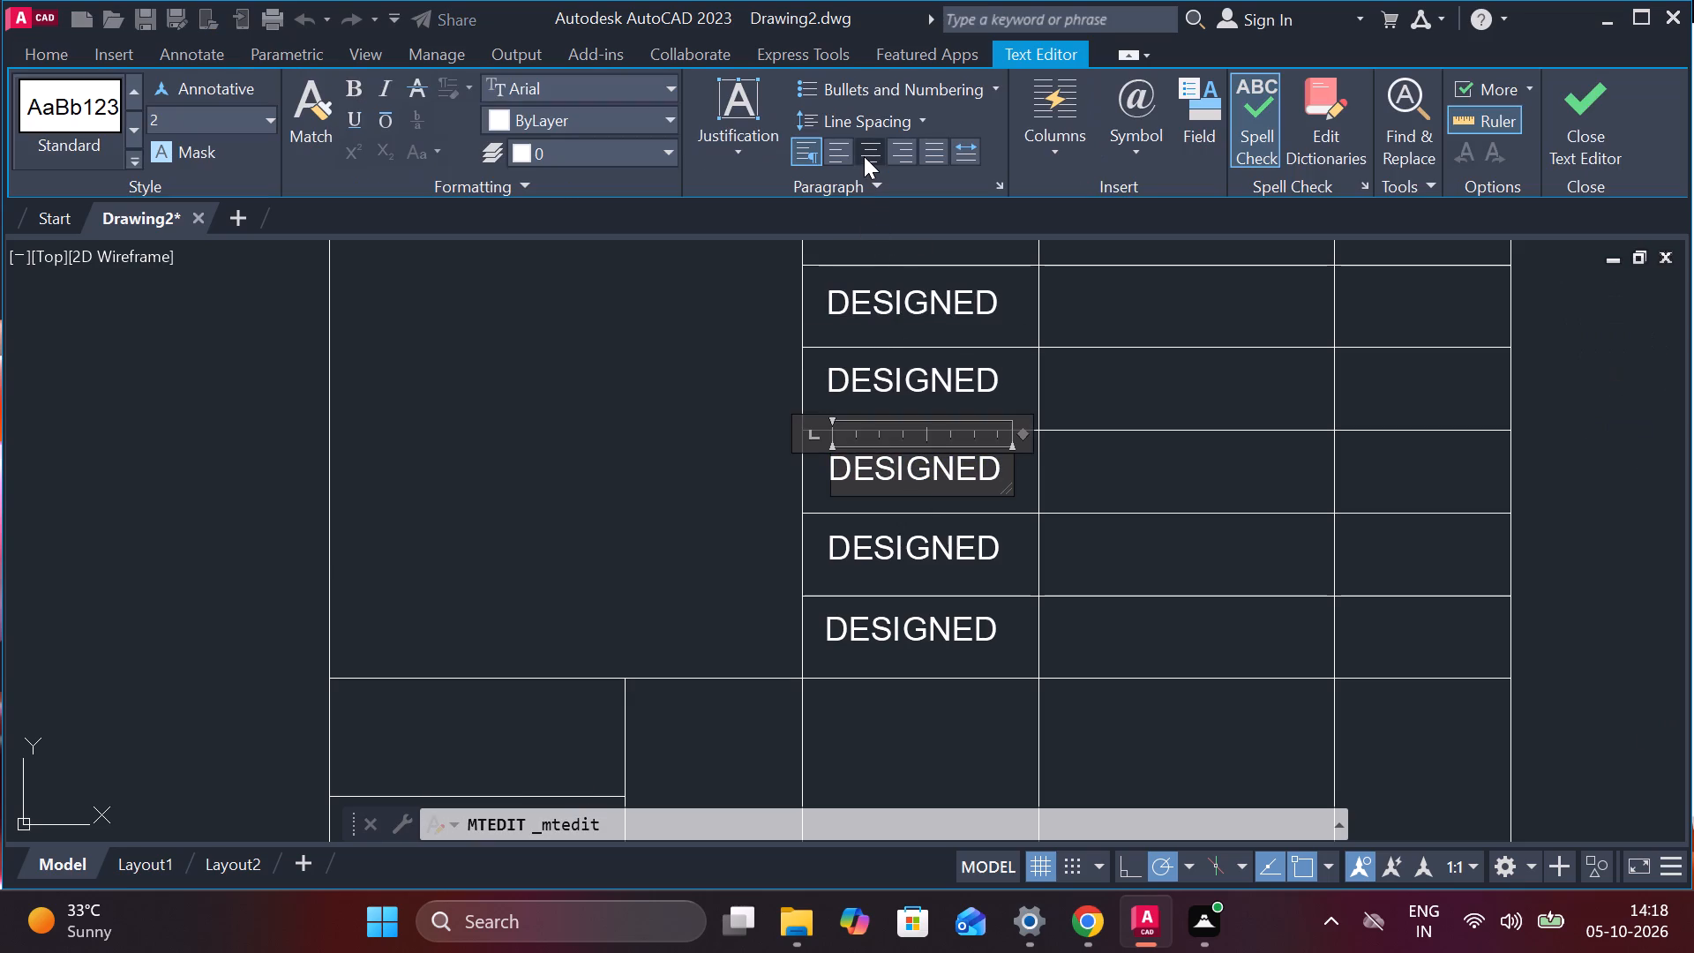
left_click(868, 154)
double_click(935, 559)
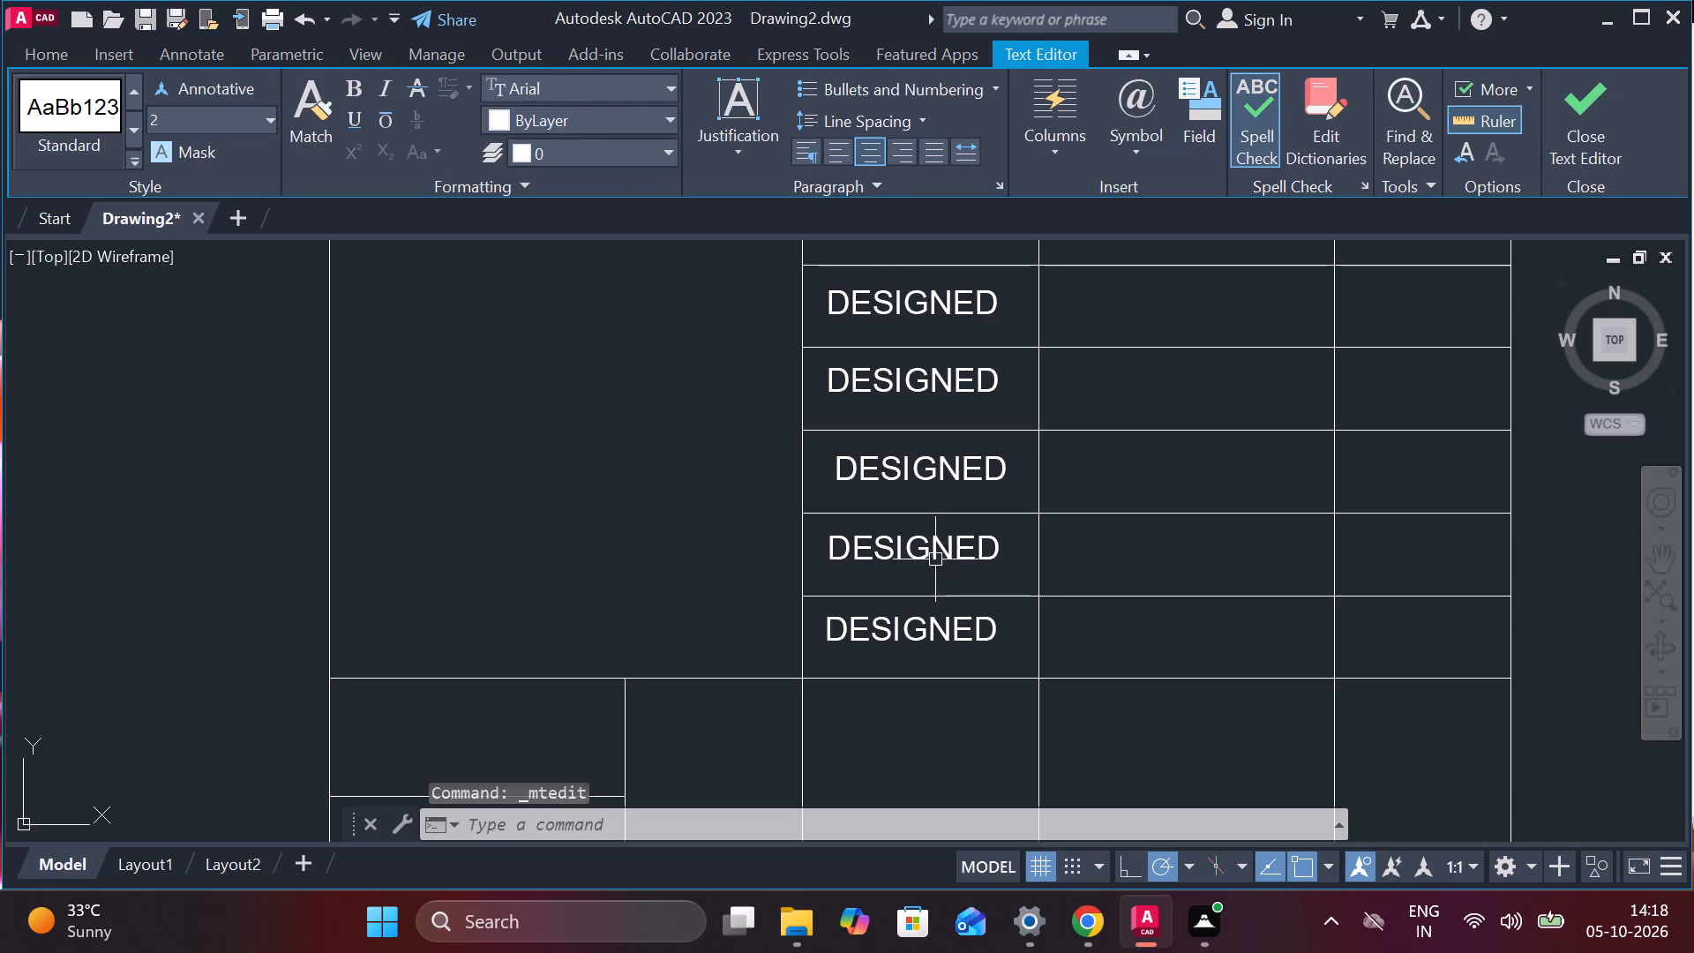
Centre-align the text of the DESIGNED labels in the fifth and sixth rows.
double_click(933, 555)
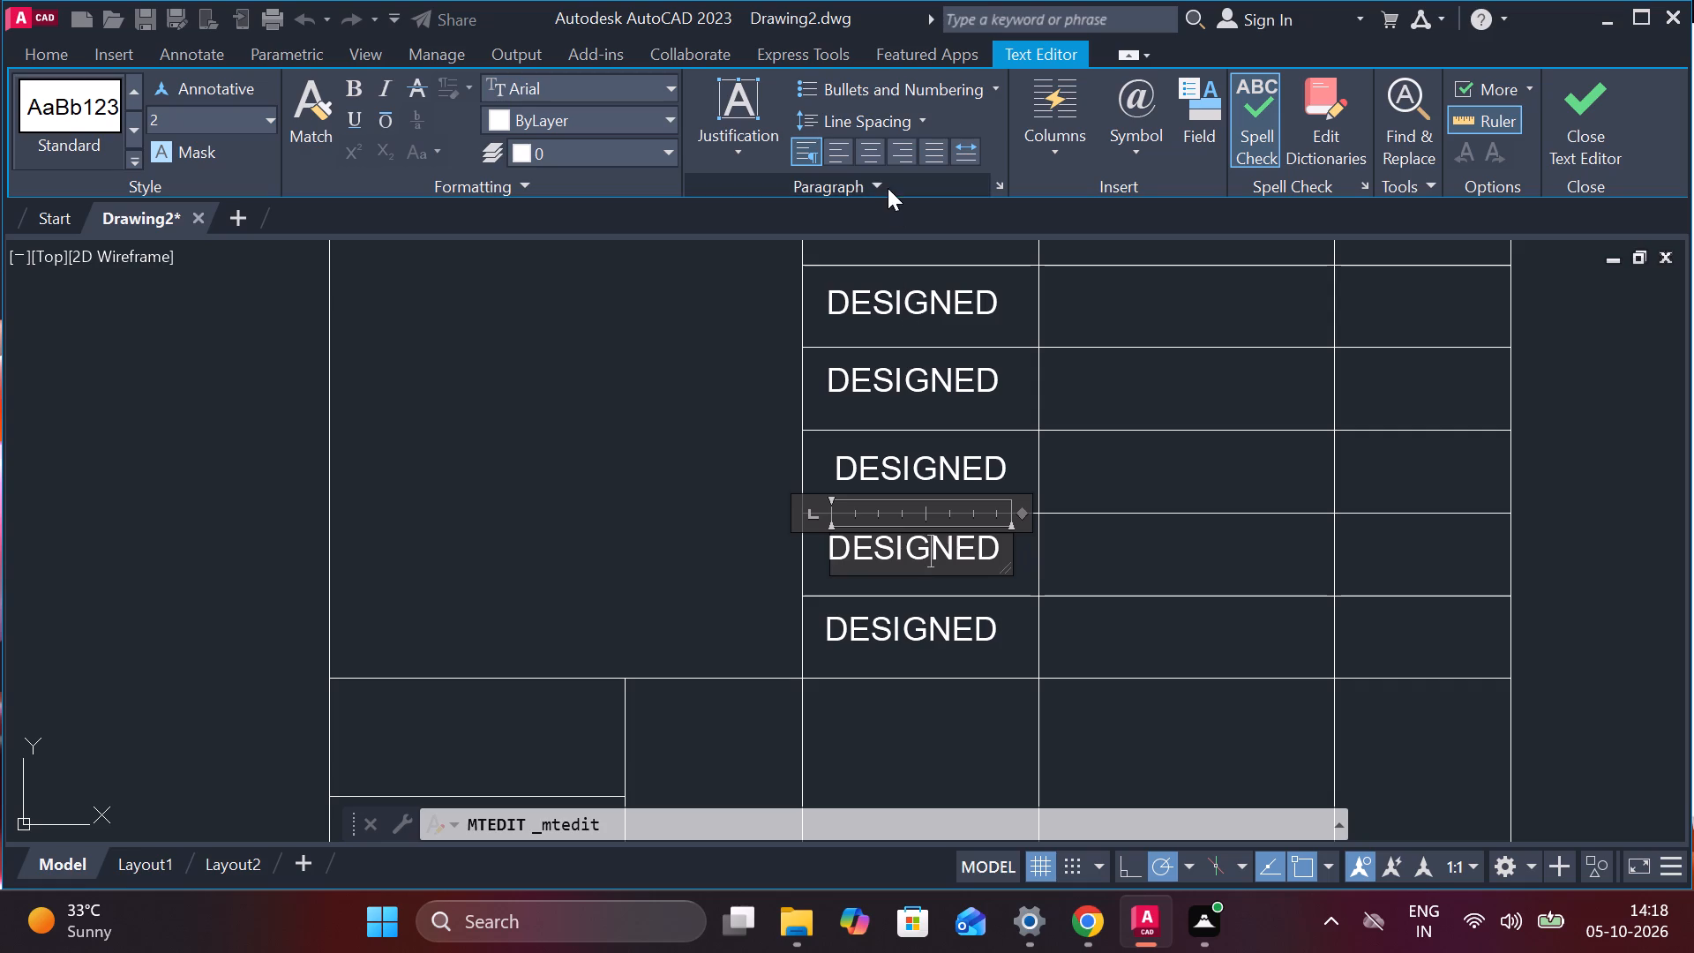
left_click(867, 146)
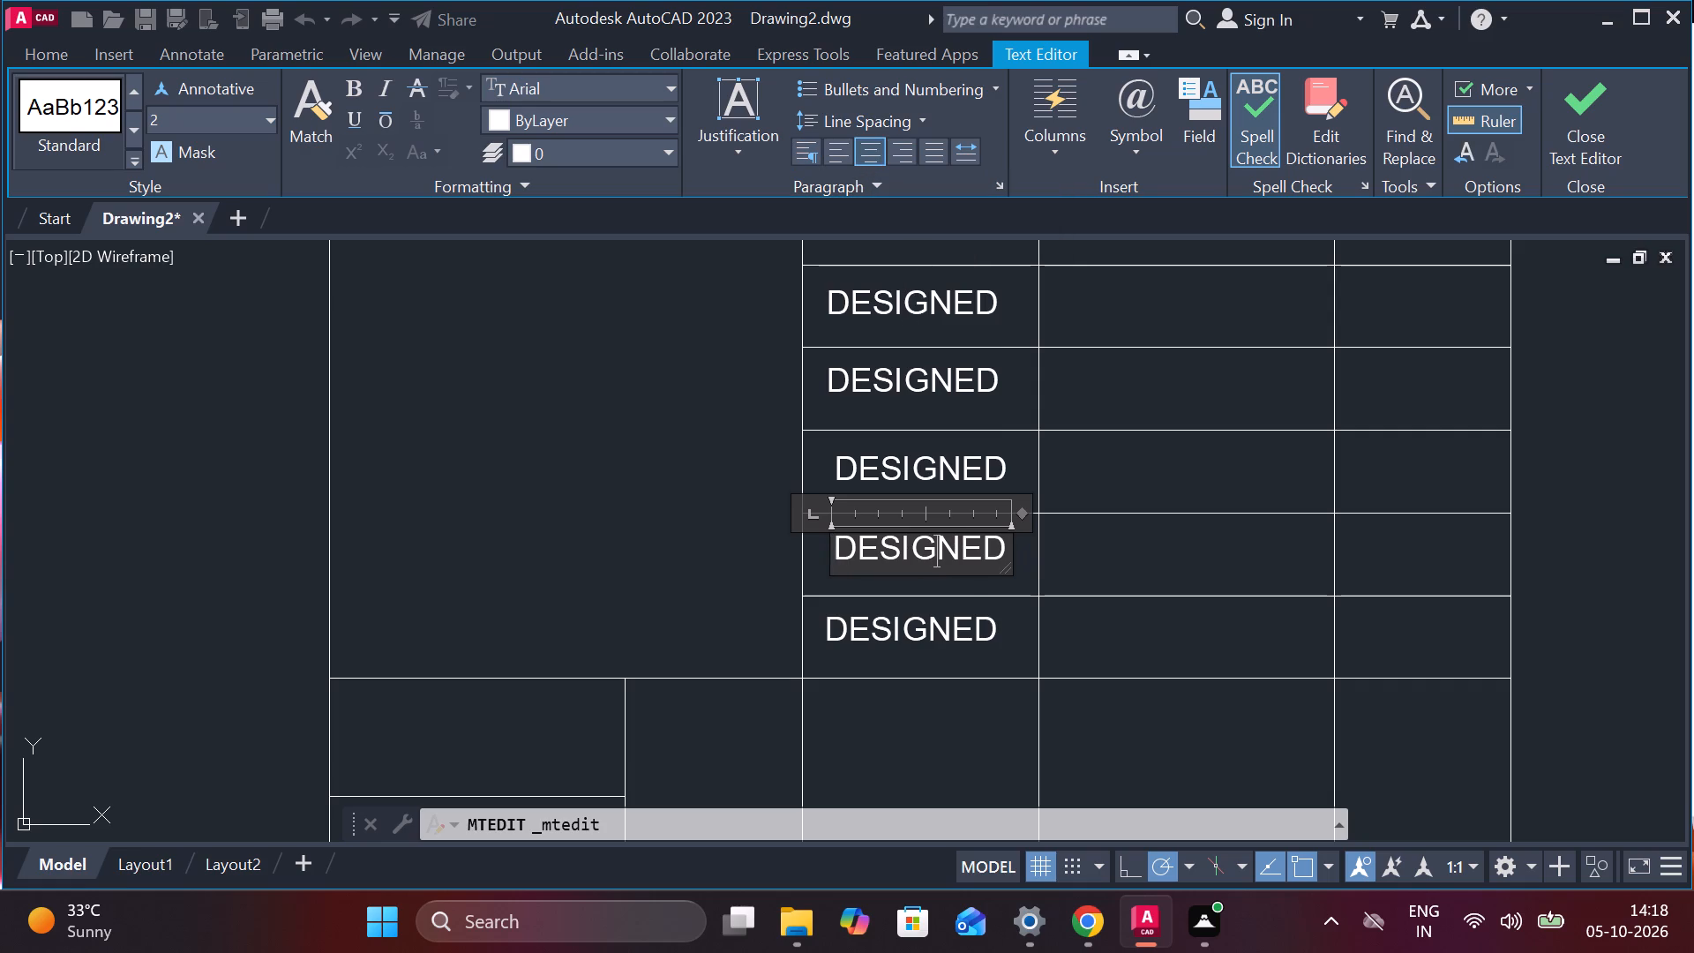
double_click(943, 623)
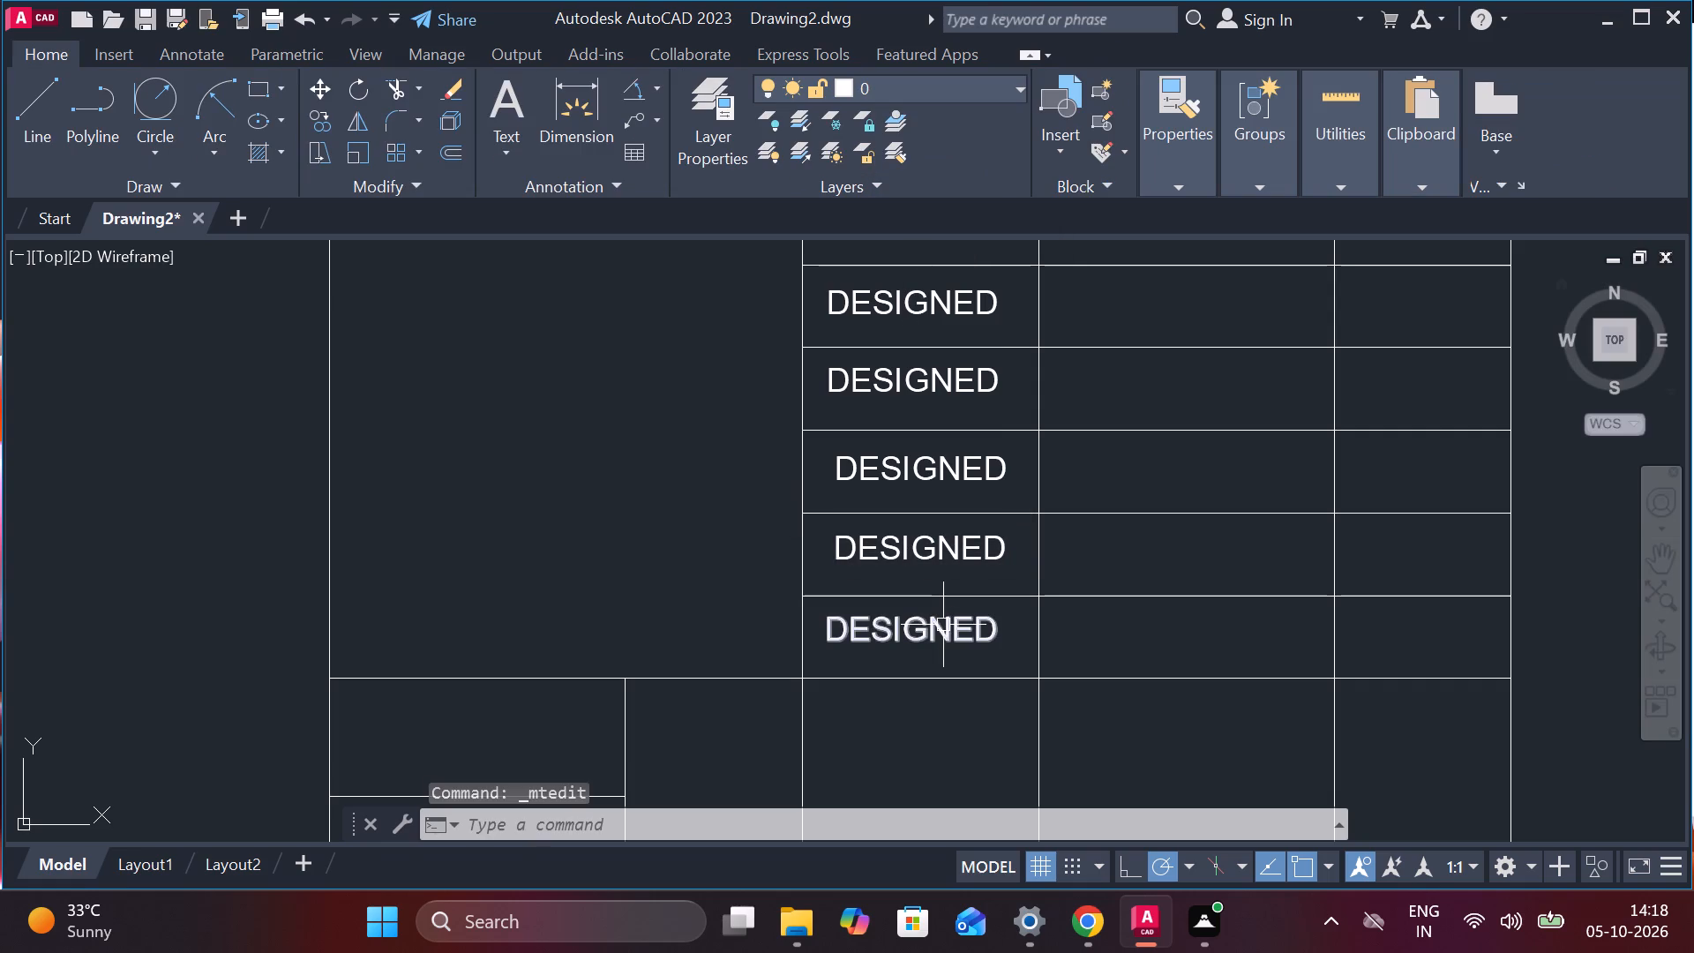
double_click(943, 625)
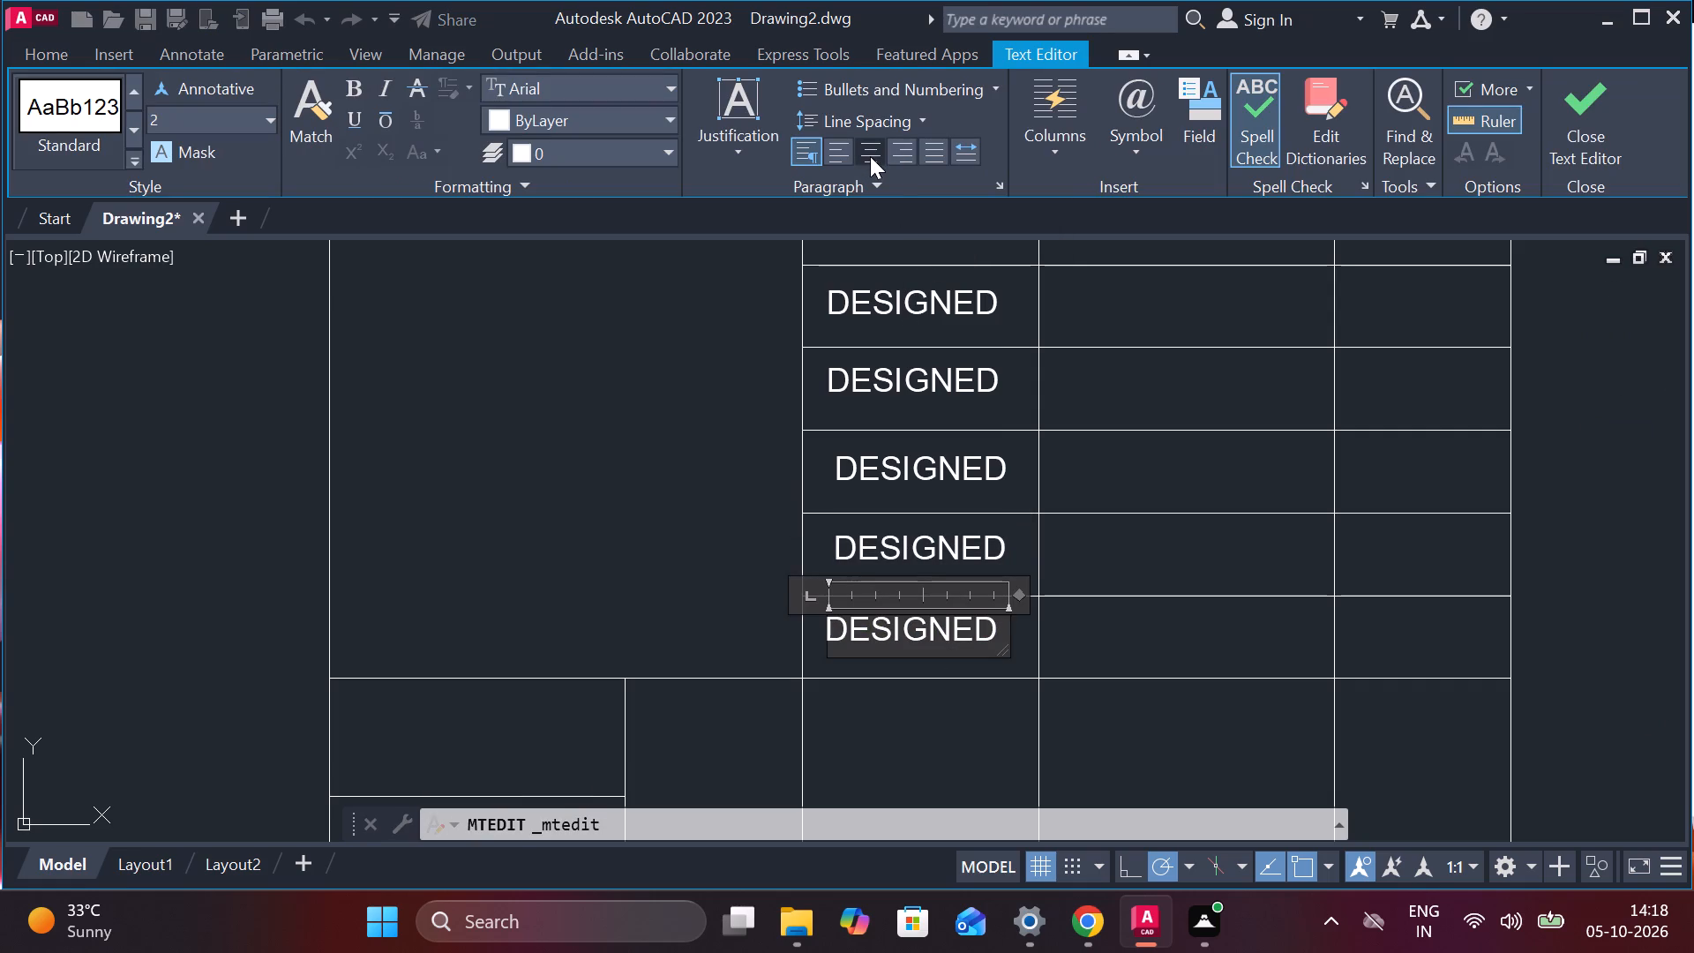
left_click(870, 156)
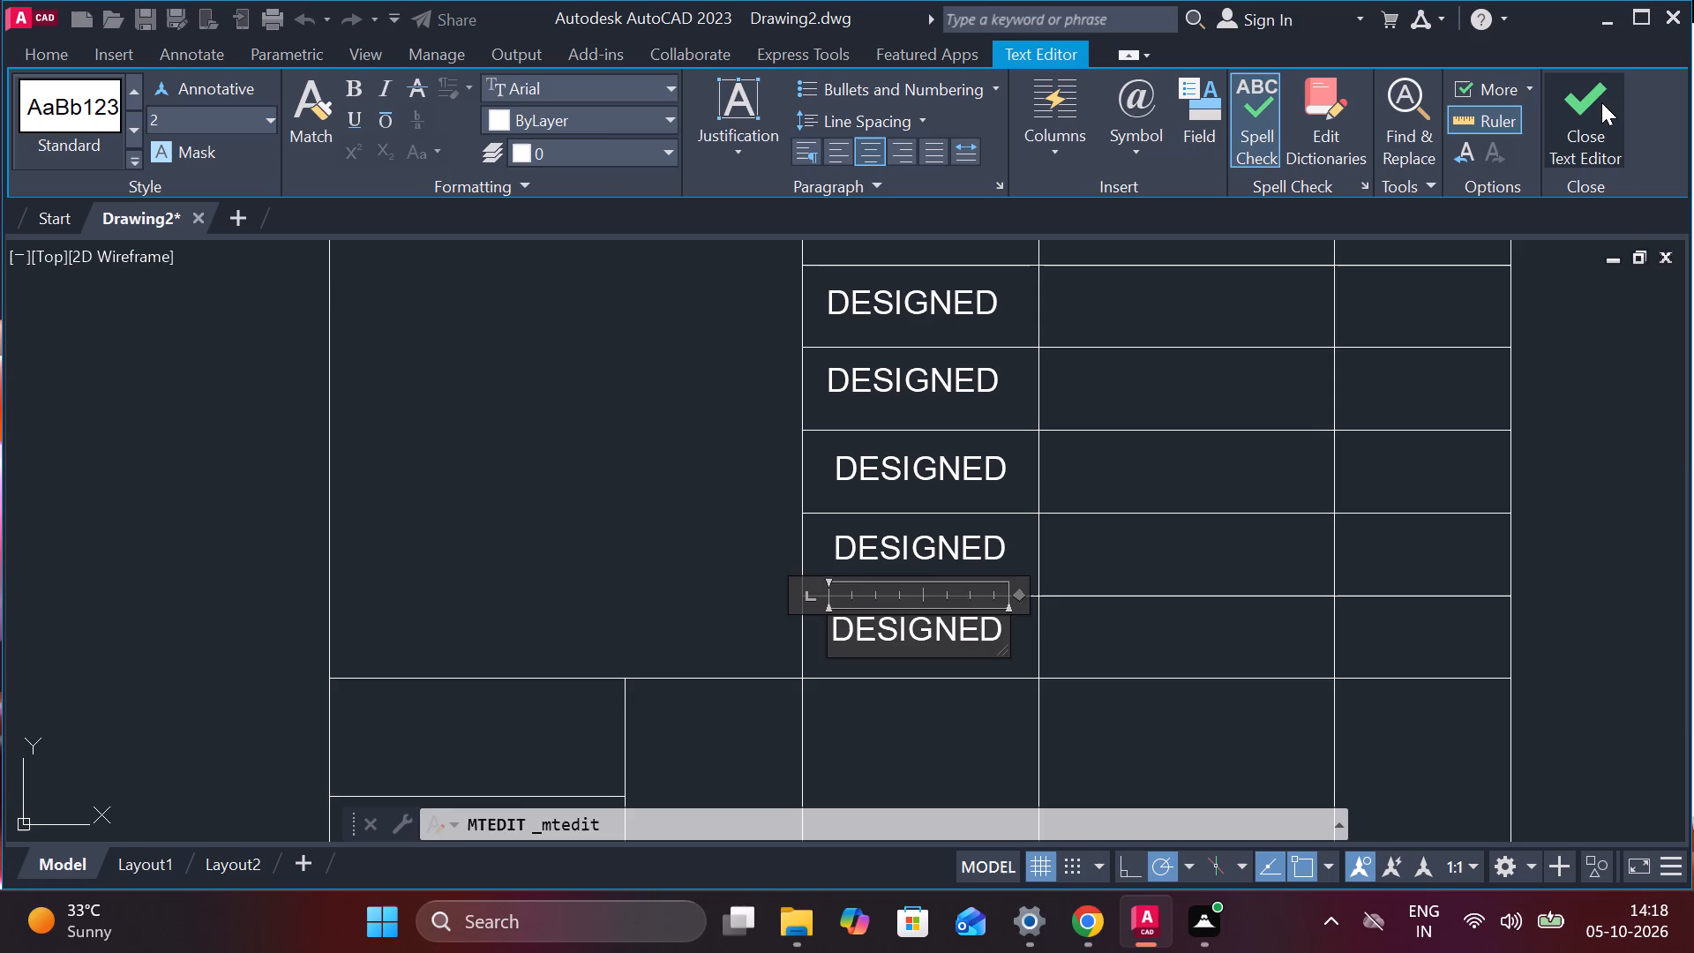
left_click(1601, 102)
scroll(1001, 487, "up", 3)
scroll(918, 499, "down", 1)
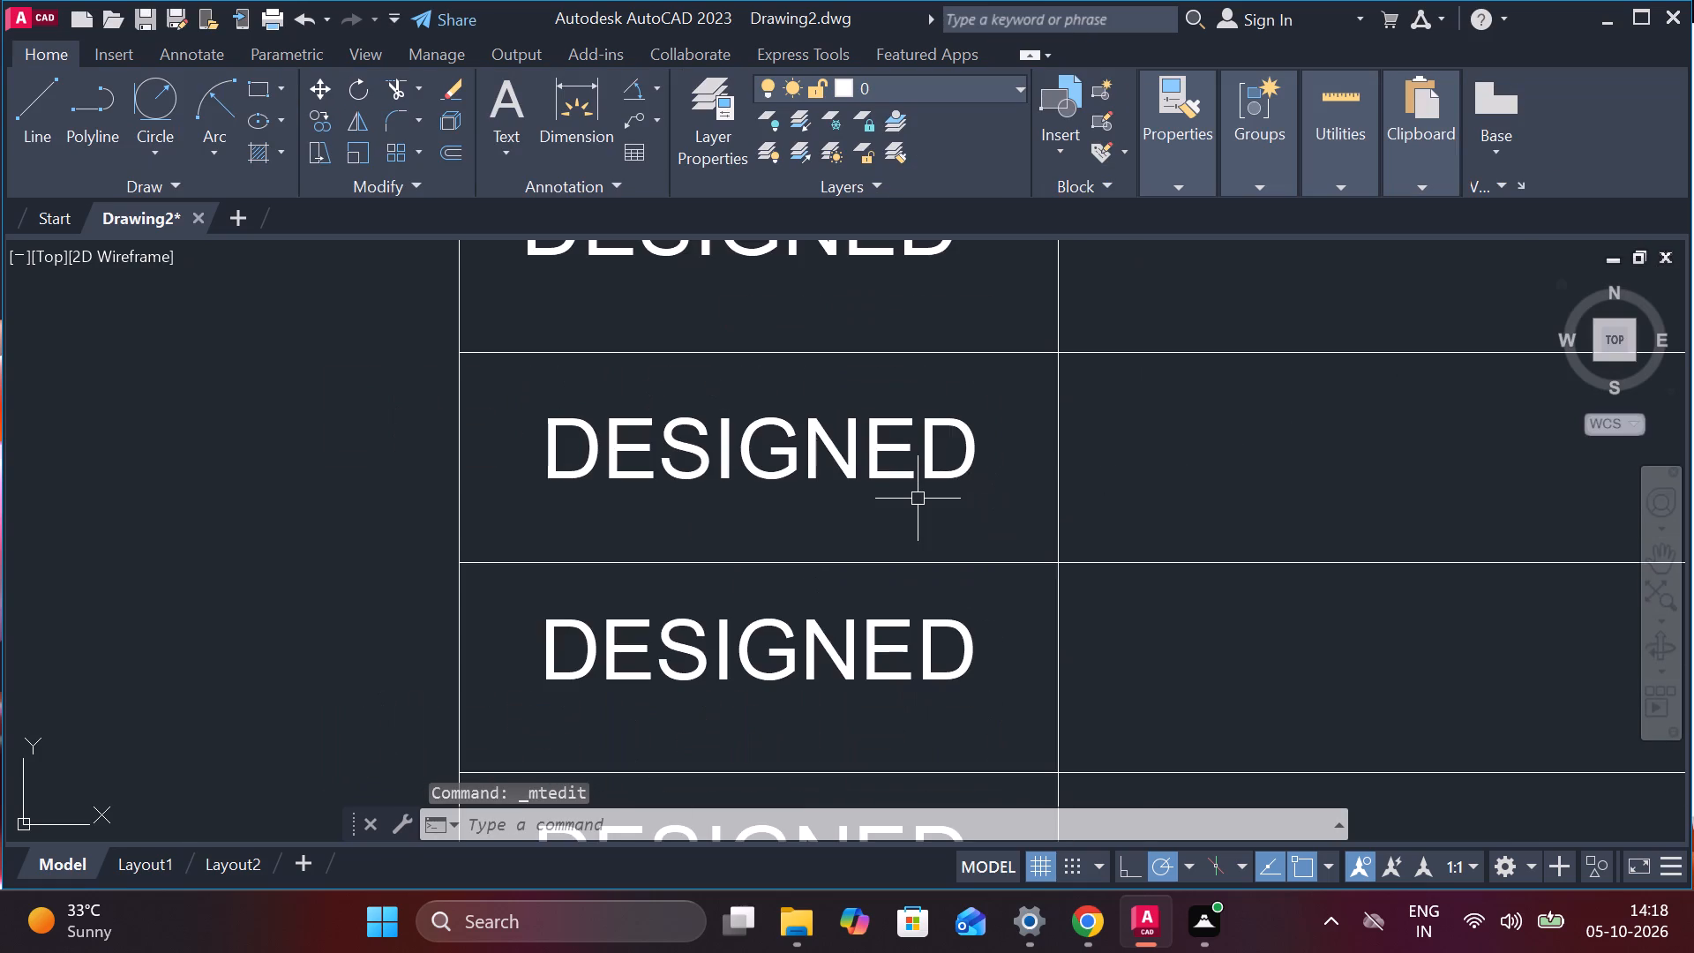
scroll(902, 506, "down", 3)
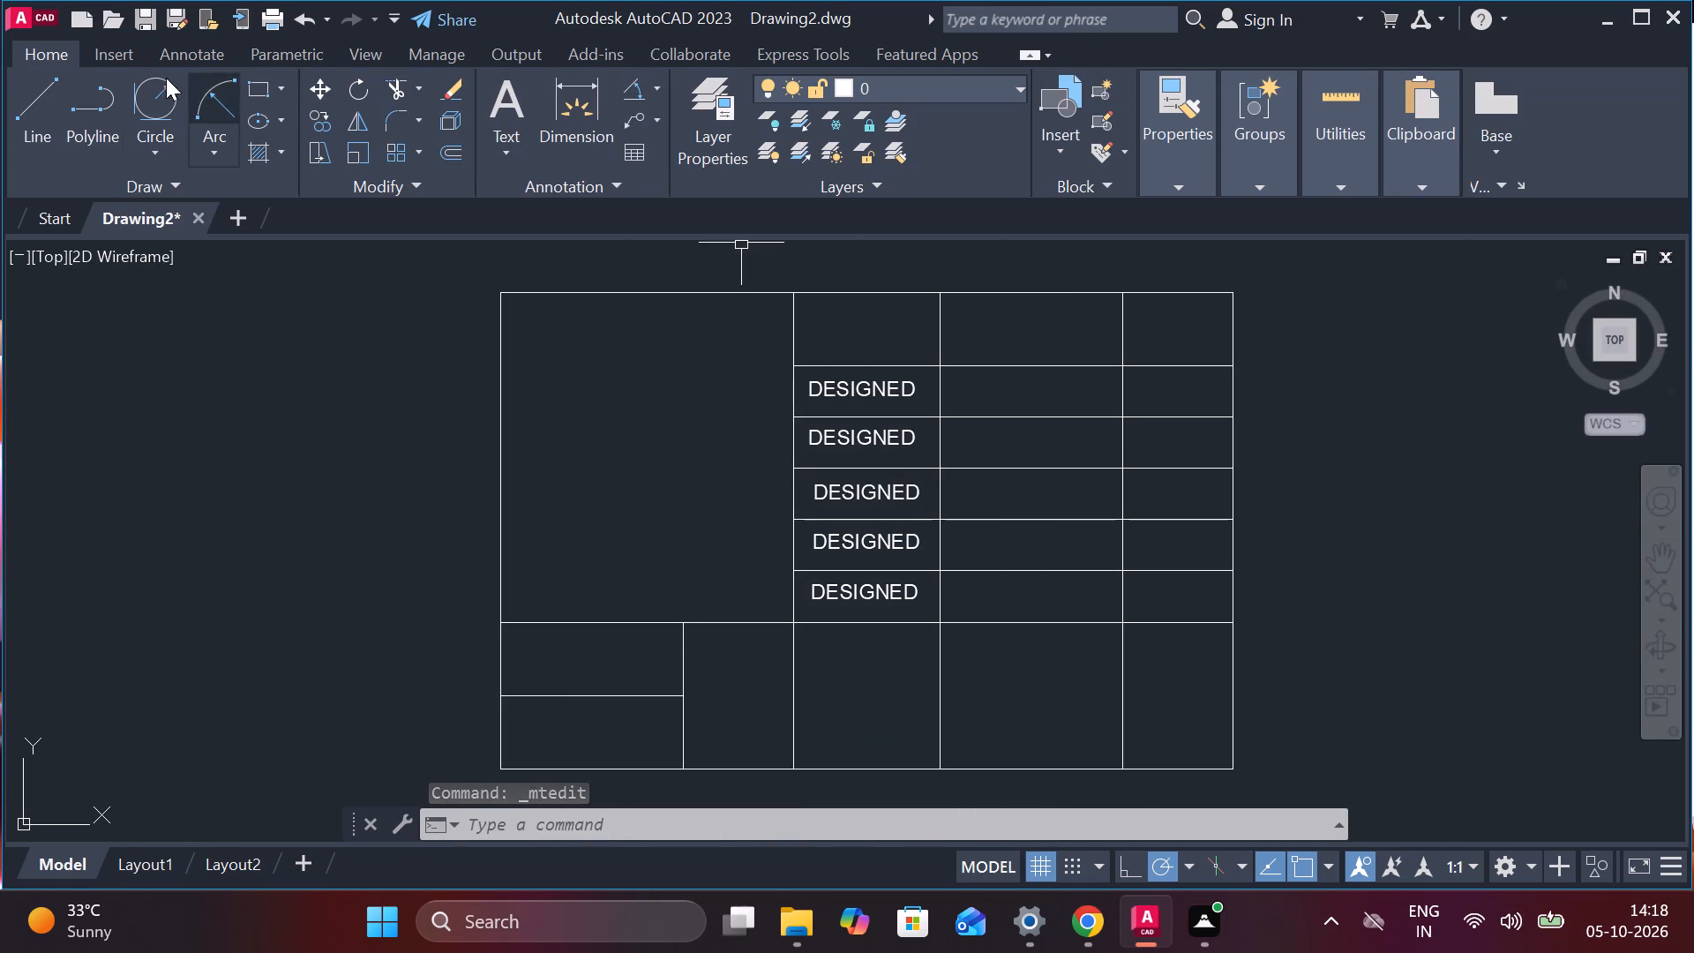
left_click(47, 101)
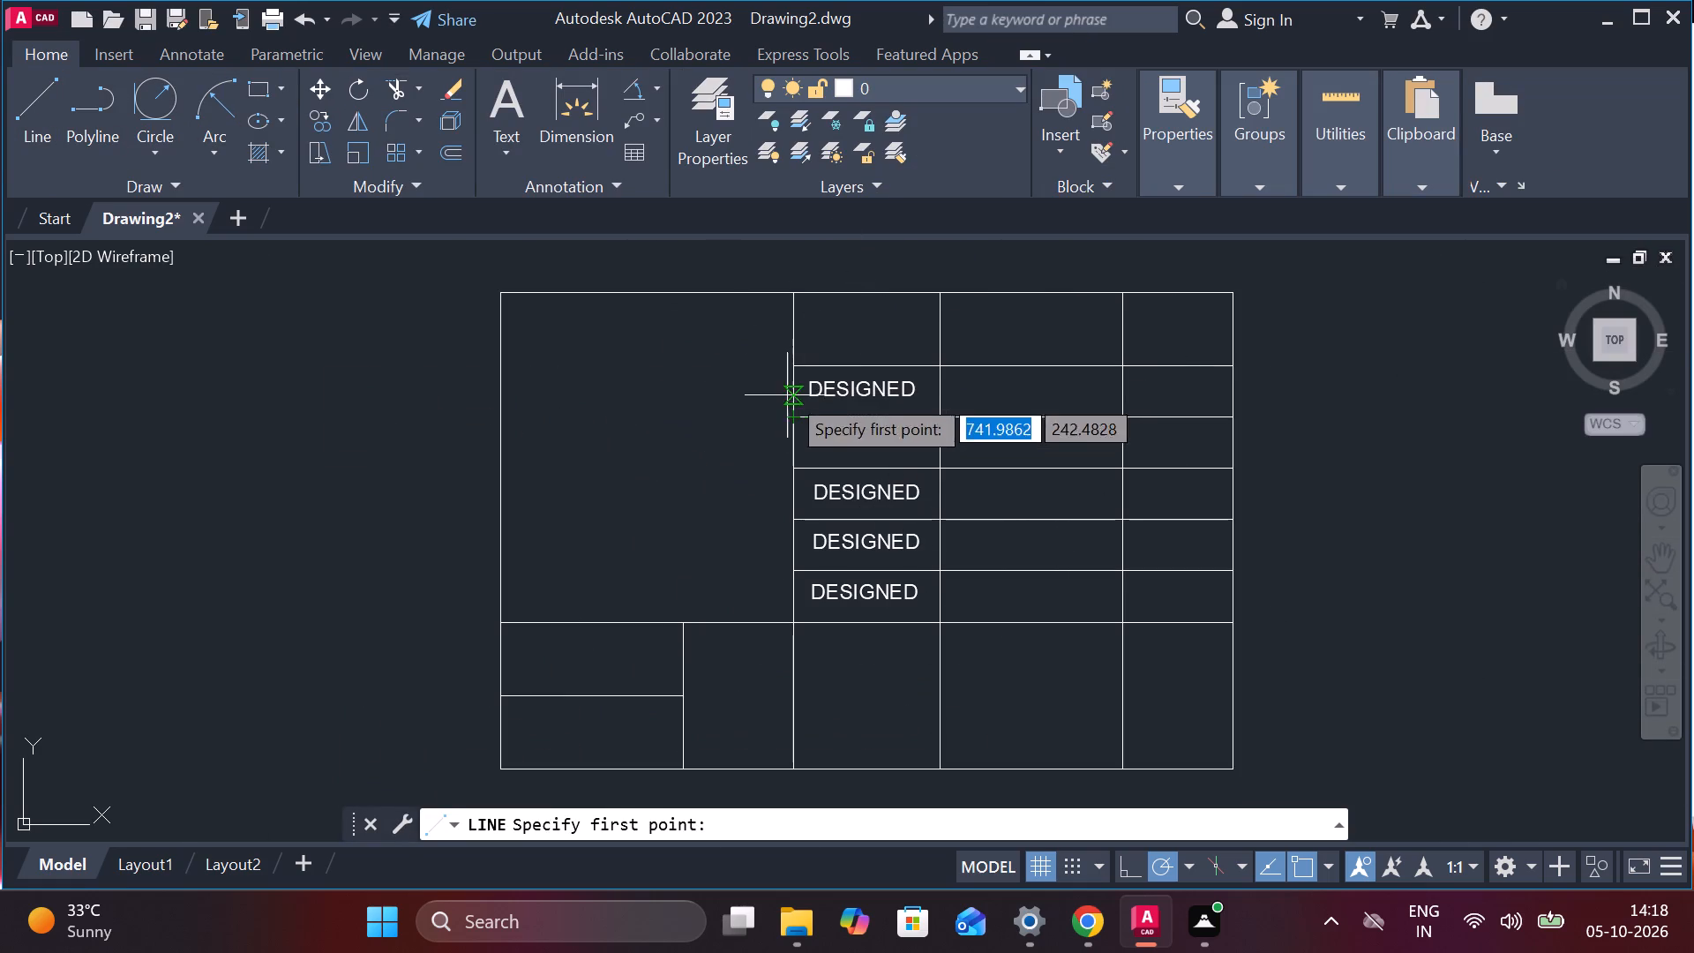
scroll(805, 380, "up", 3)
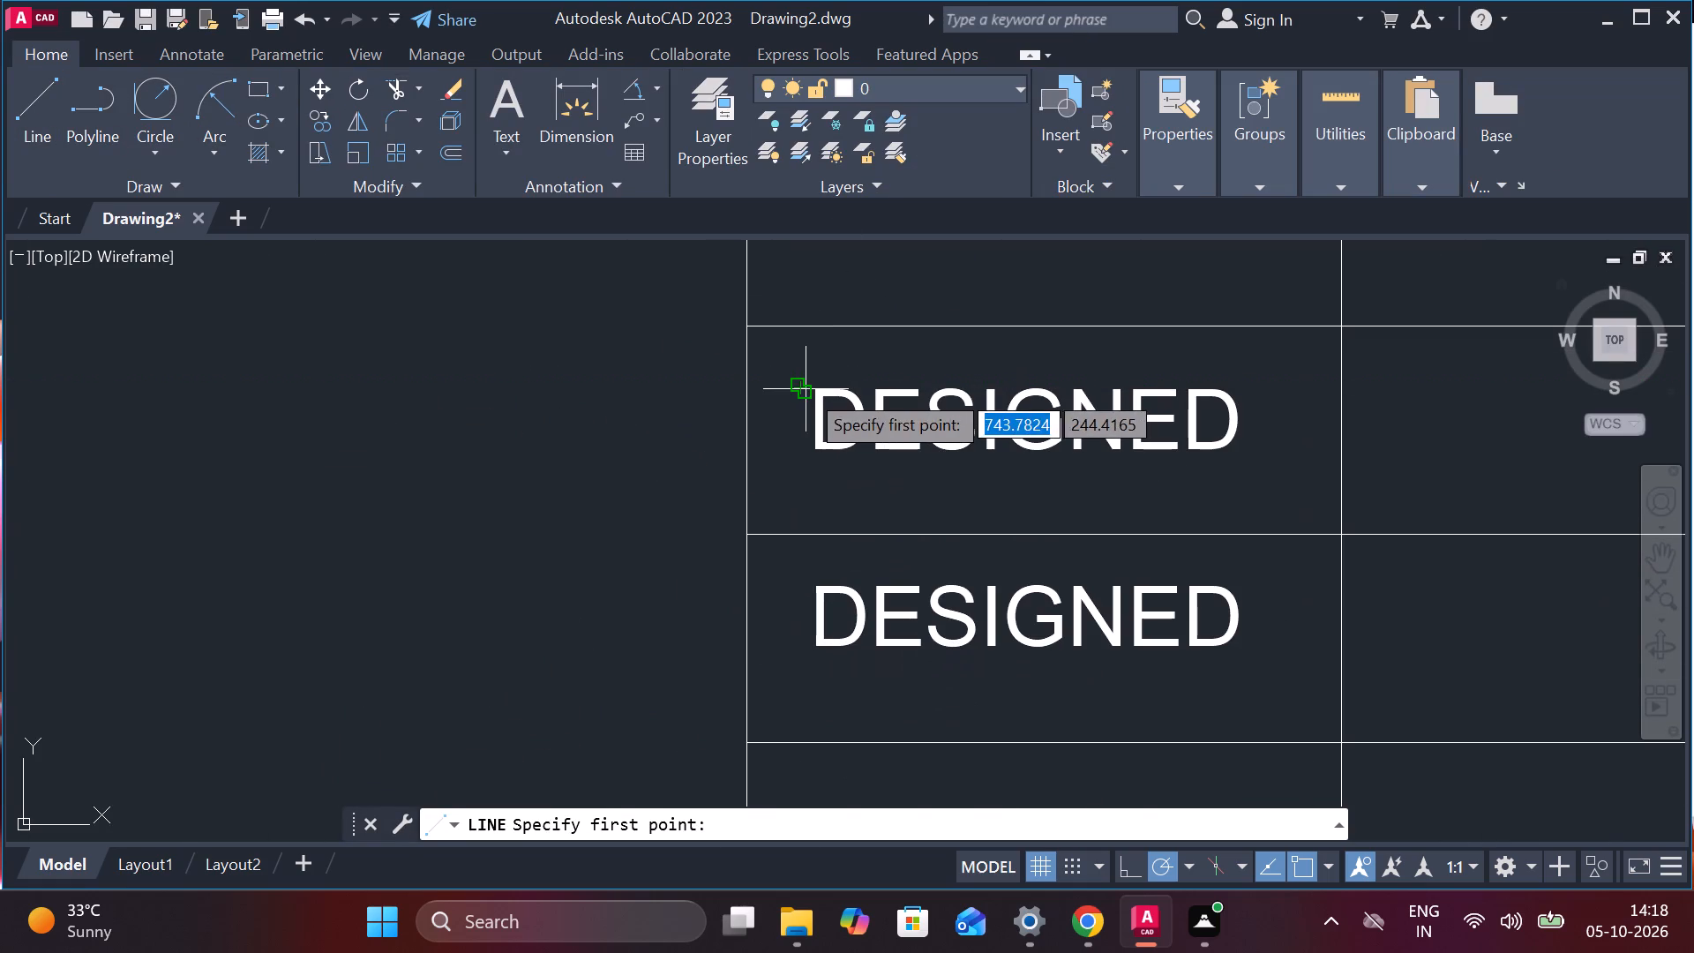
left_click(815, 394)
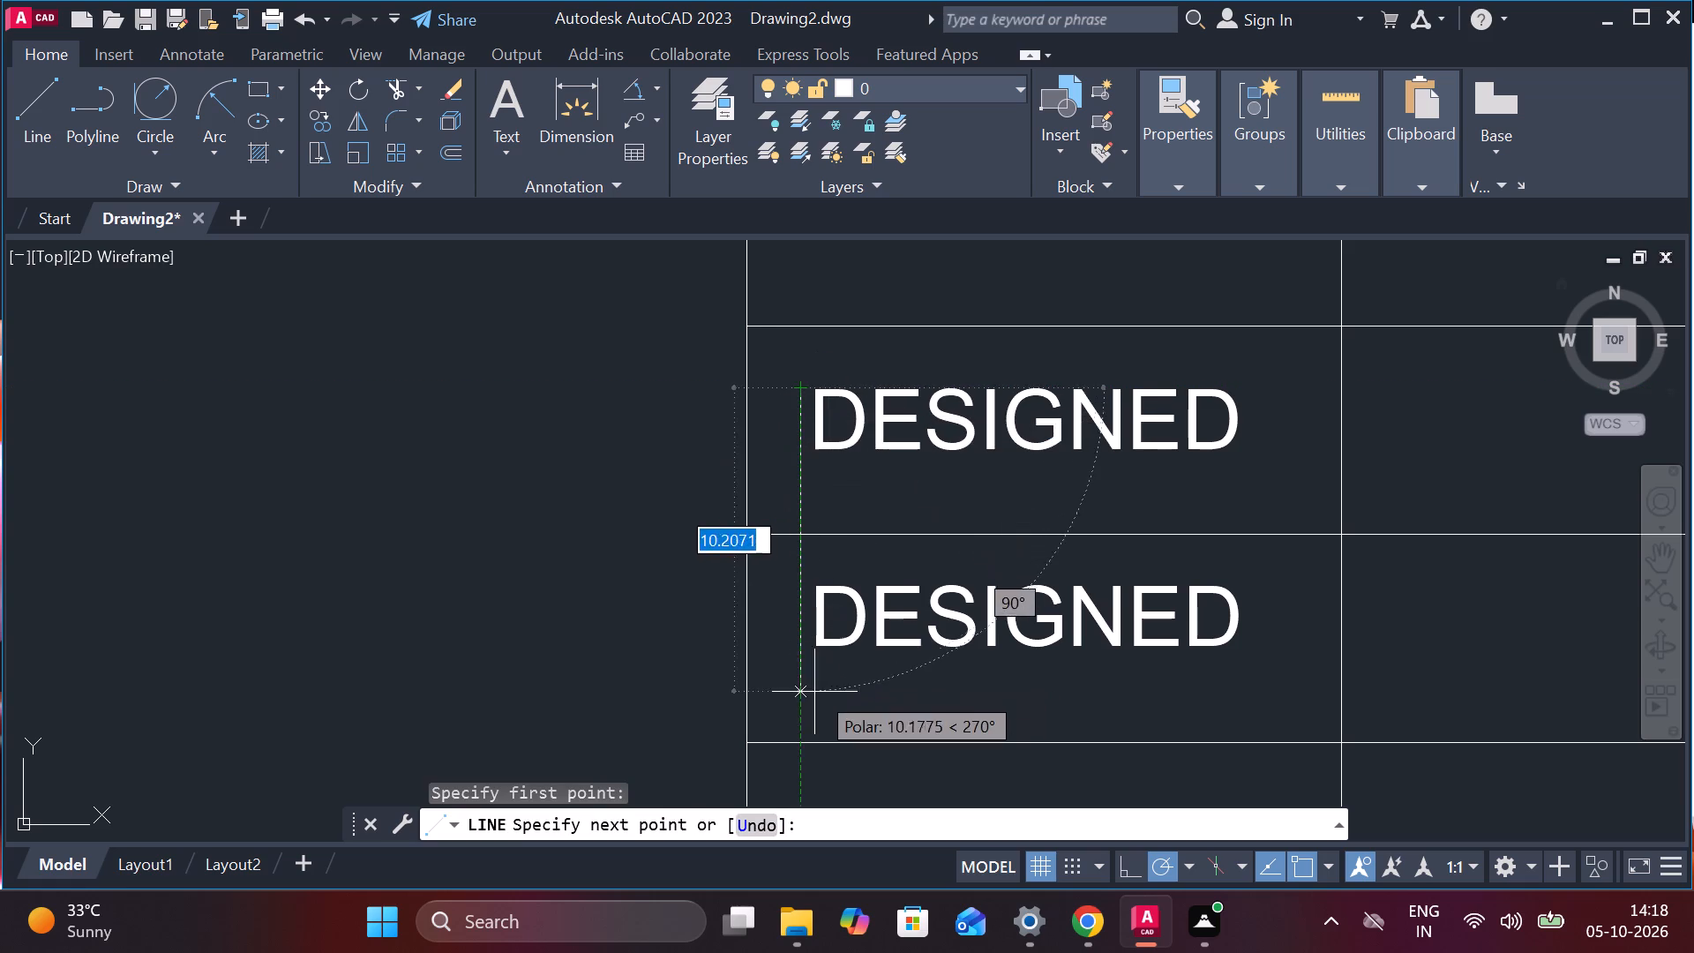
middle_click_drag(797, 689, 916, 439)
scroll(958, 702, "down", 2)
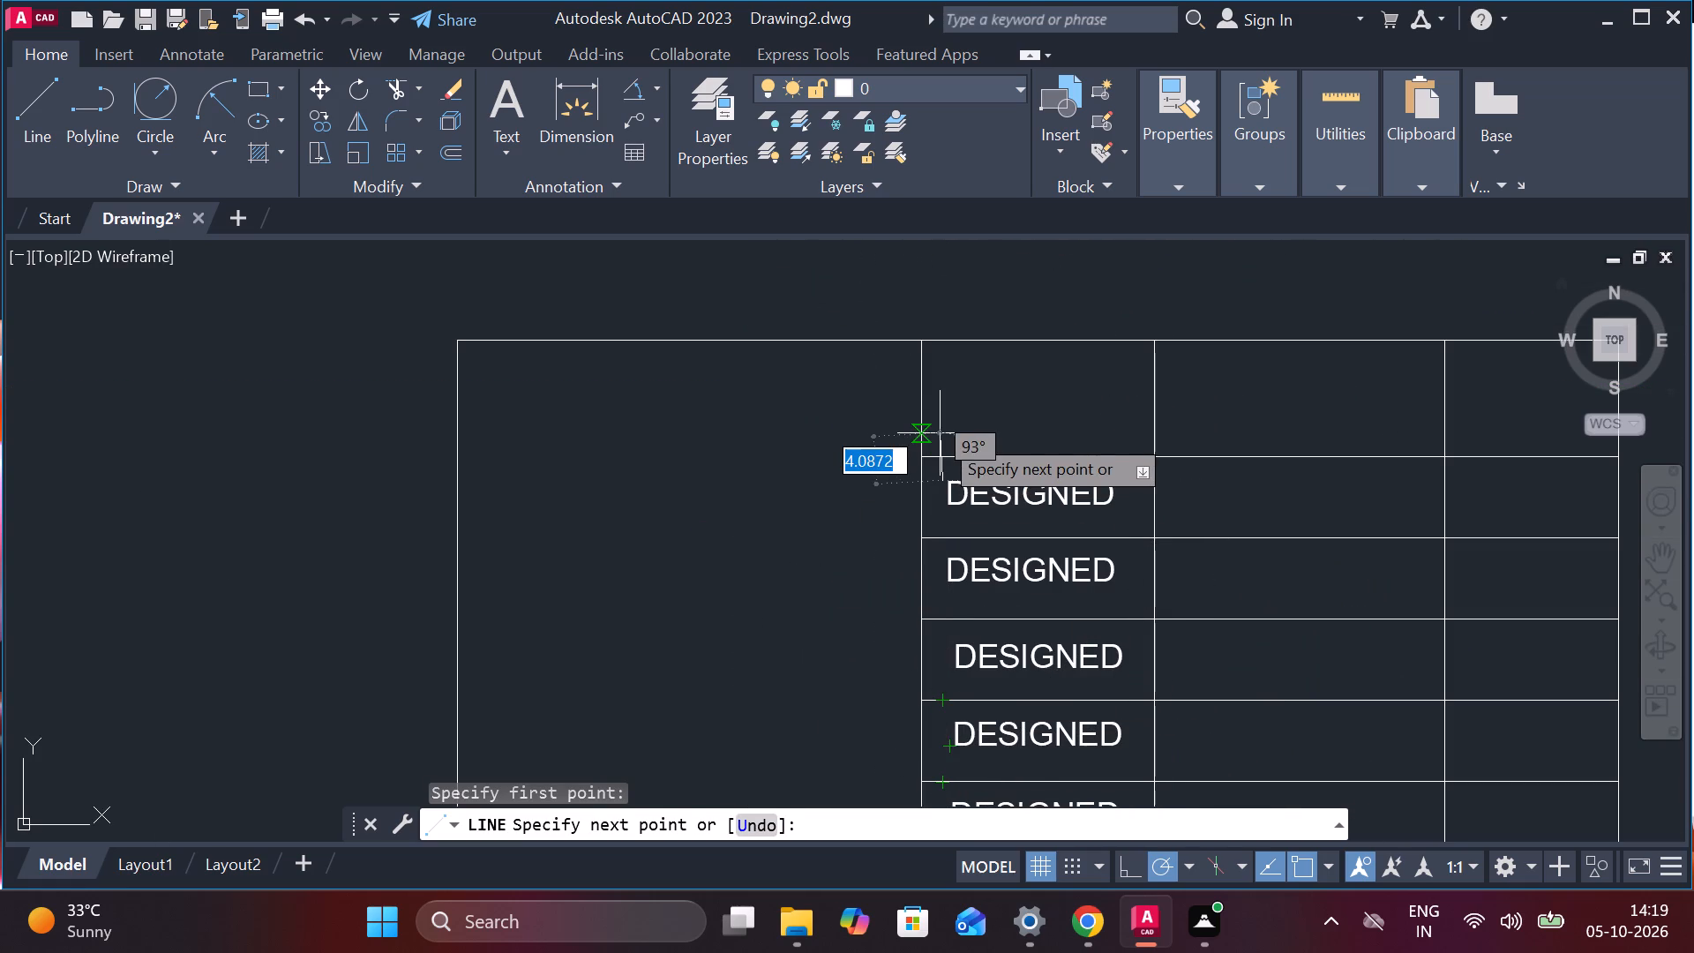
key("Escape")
Left-align the text of the DESIGNED label in the fourth row so it lines up better with the labels above.
scroll(1273, 490, "down", 1)
scroll(1285, 603, "down", 1)
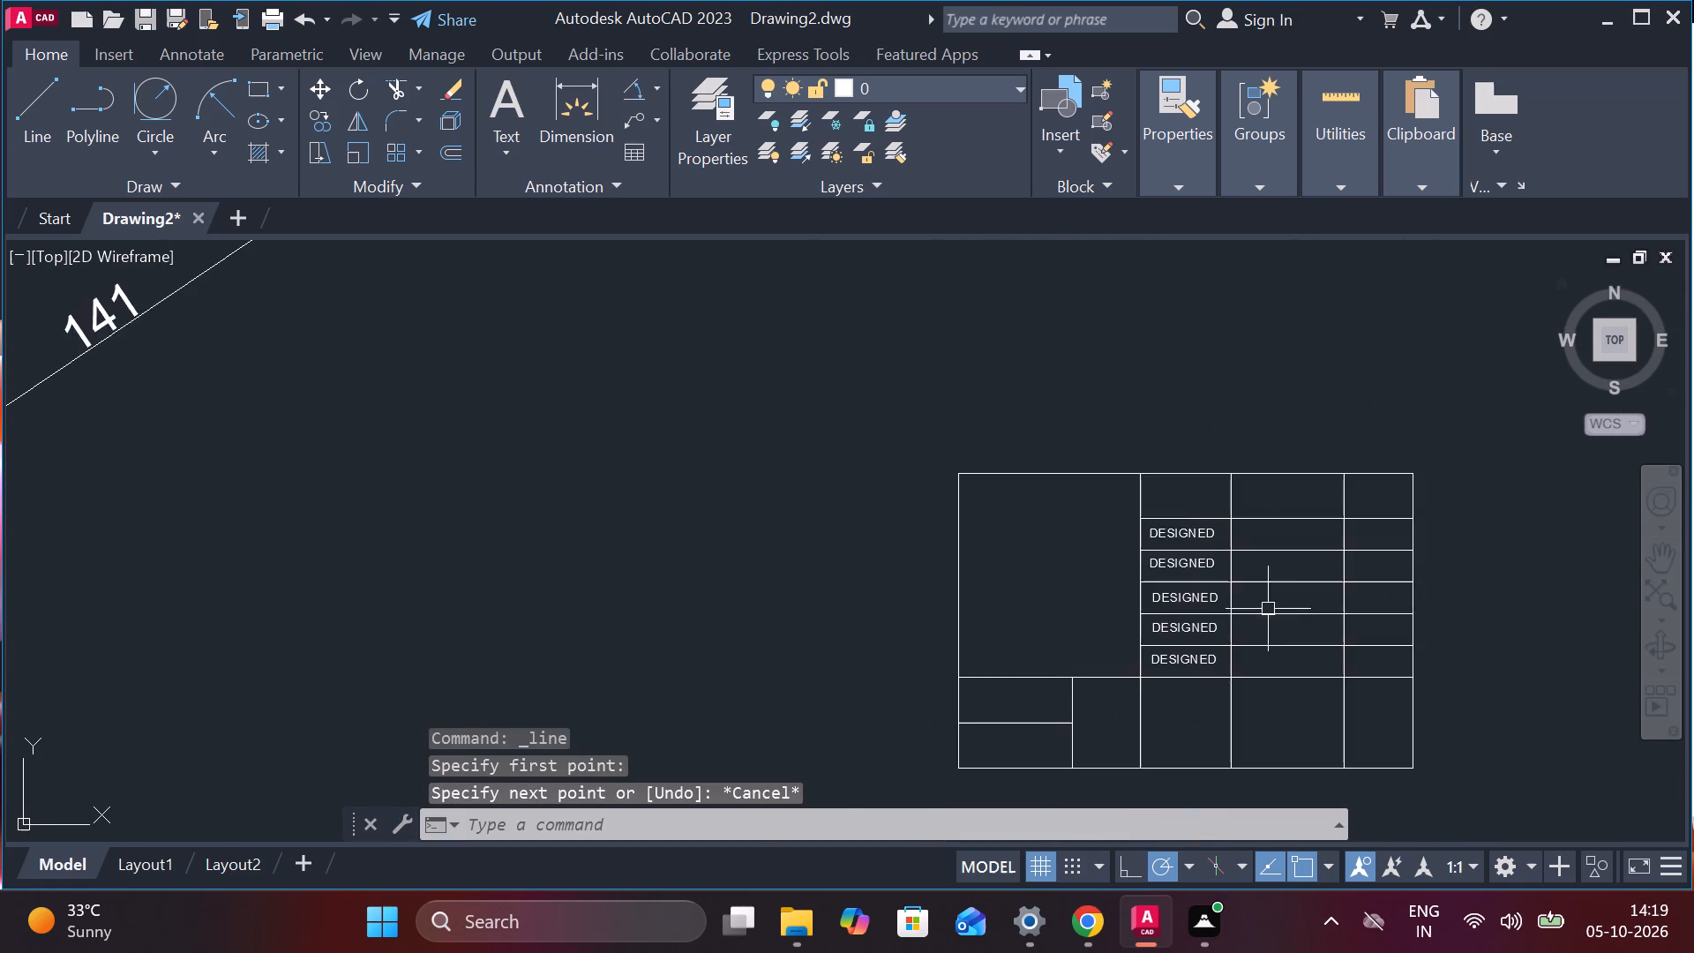
scroll(1256, 615, "up", 3)
double_click(992, 560)
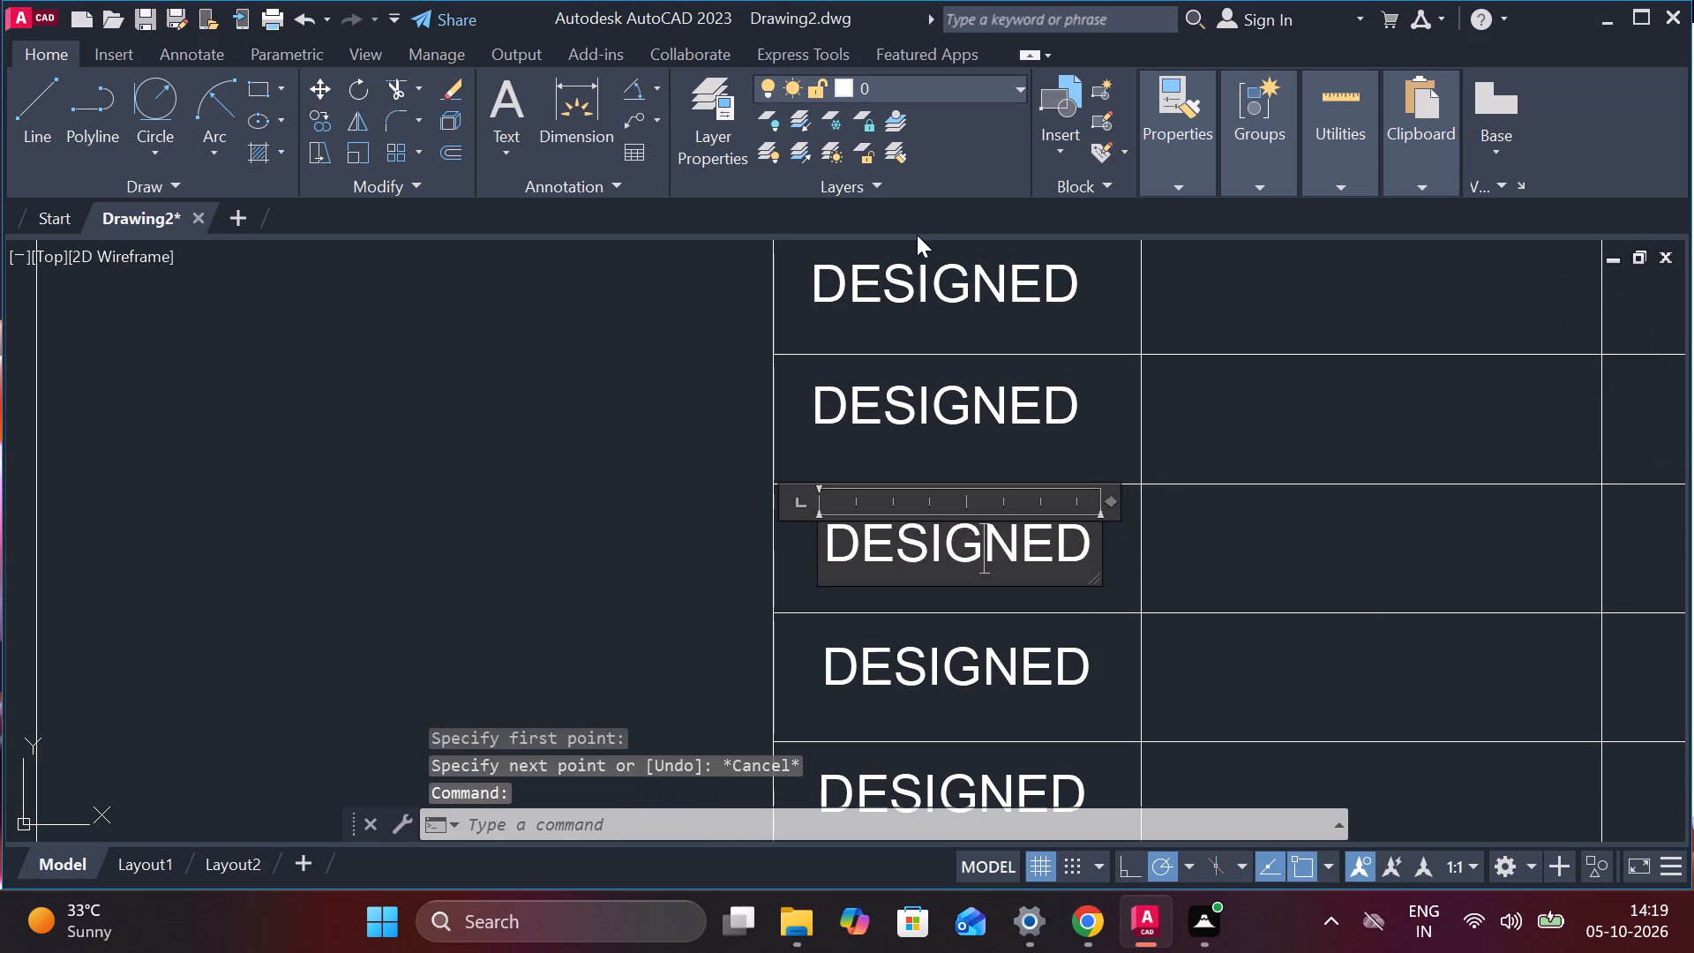
left_click(834, 151)
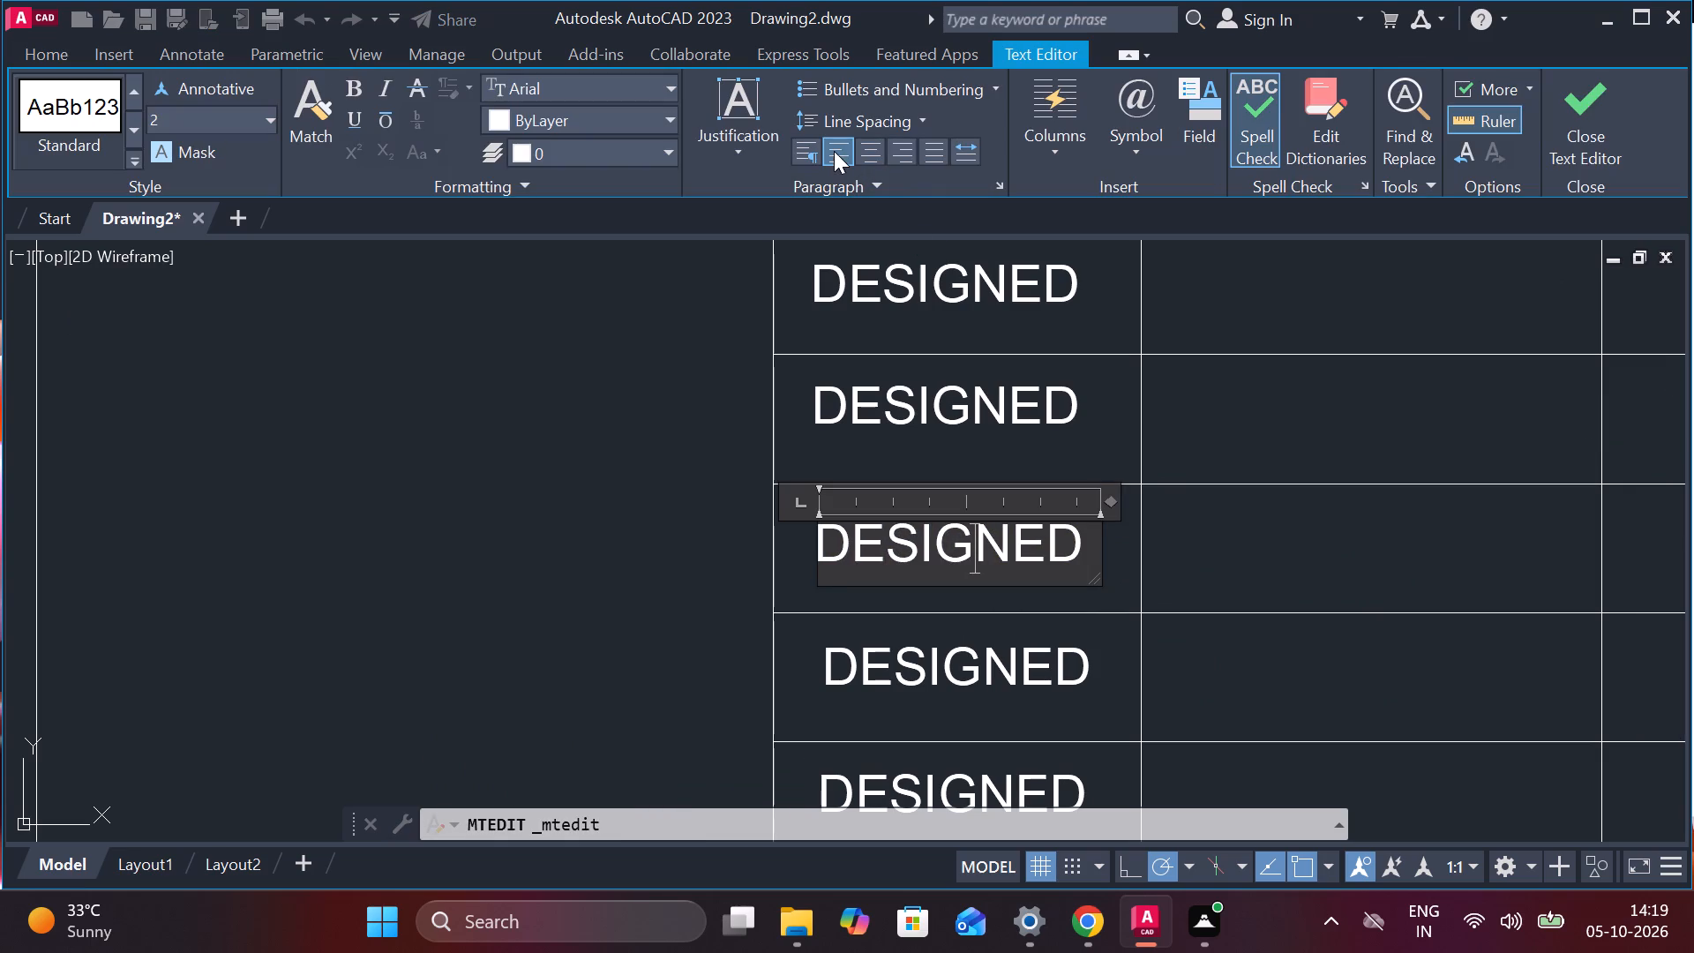
double_click(865, 391)
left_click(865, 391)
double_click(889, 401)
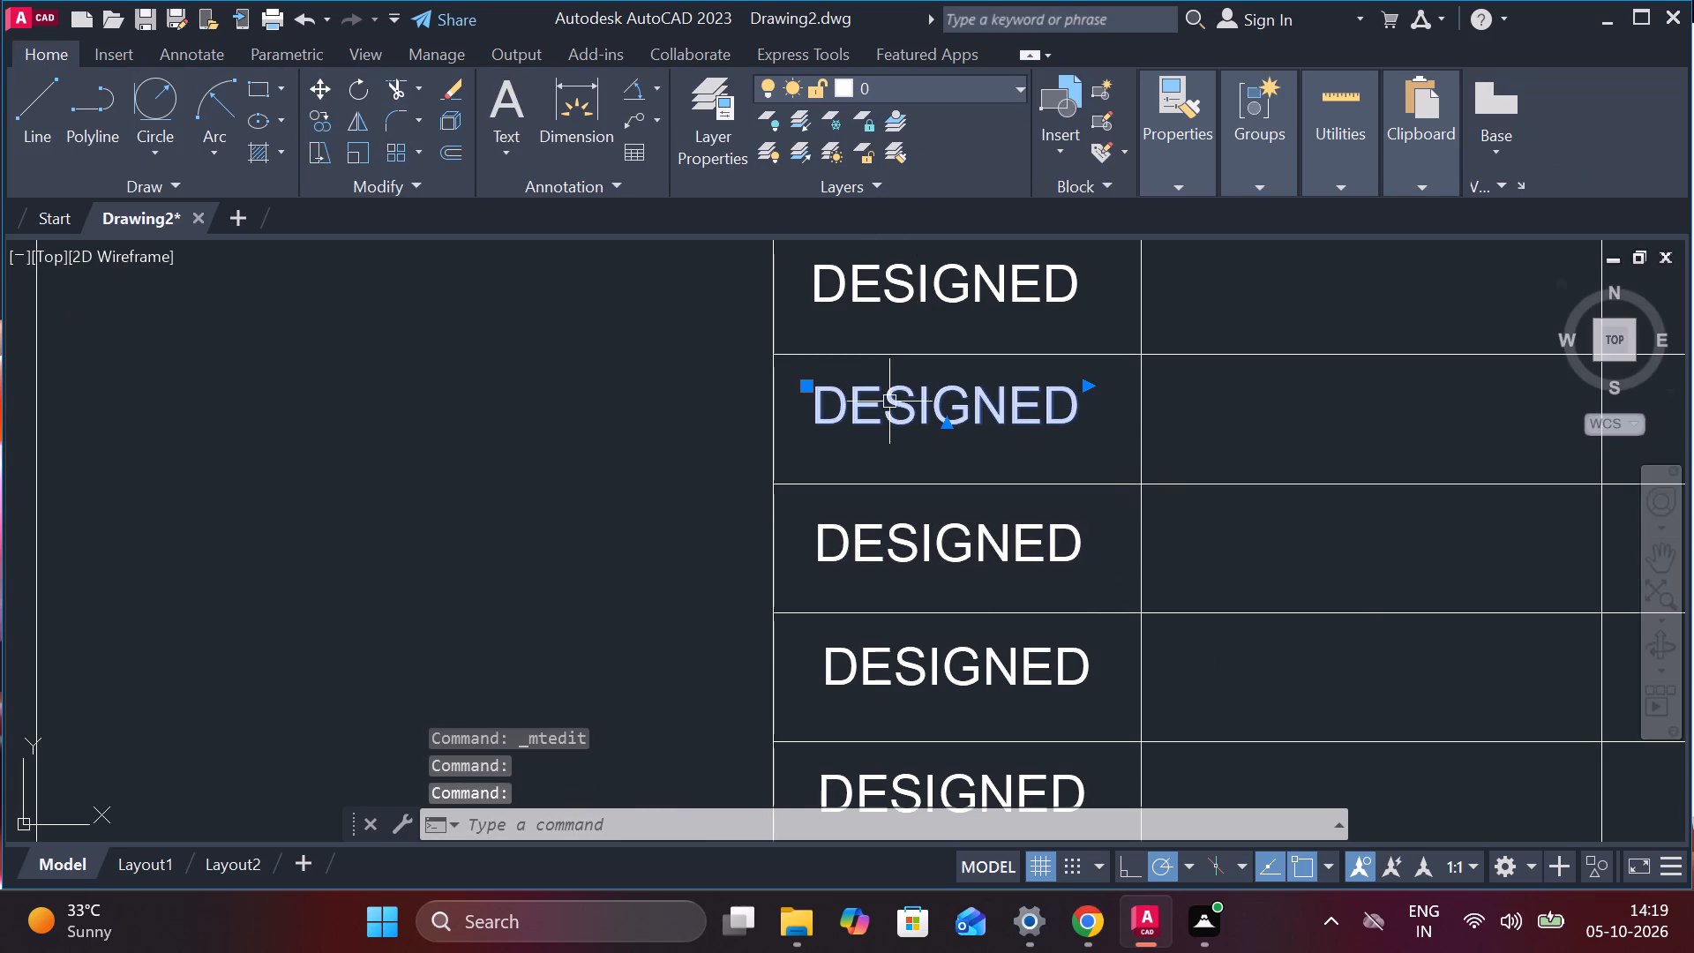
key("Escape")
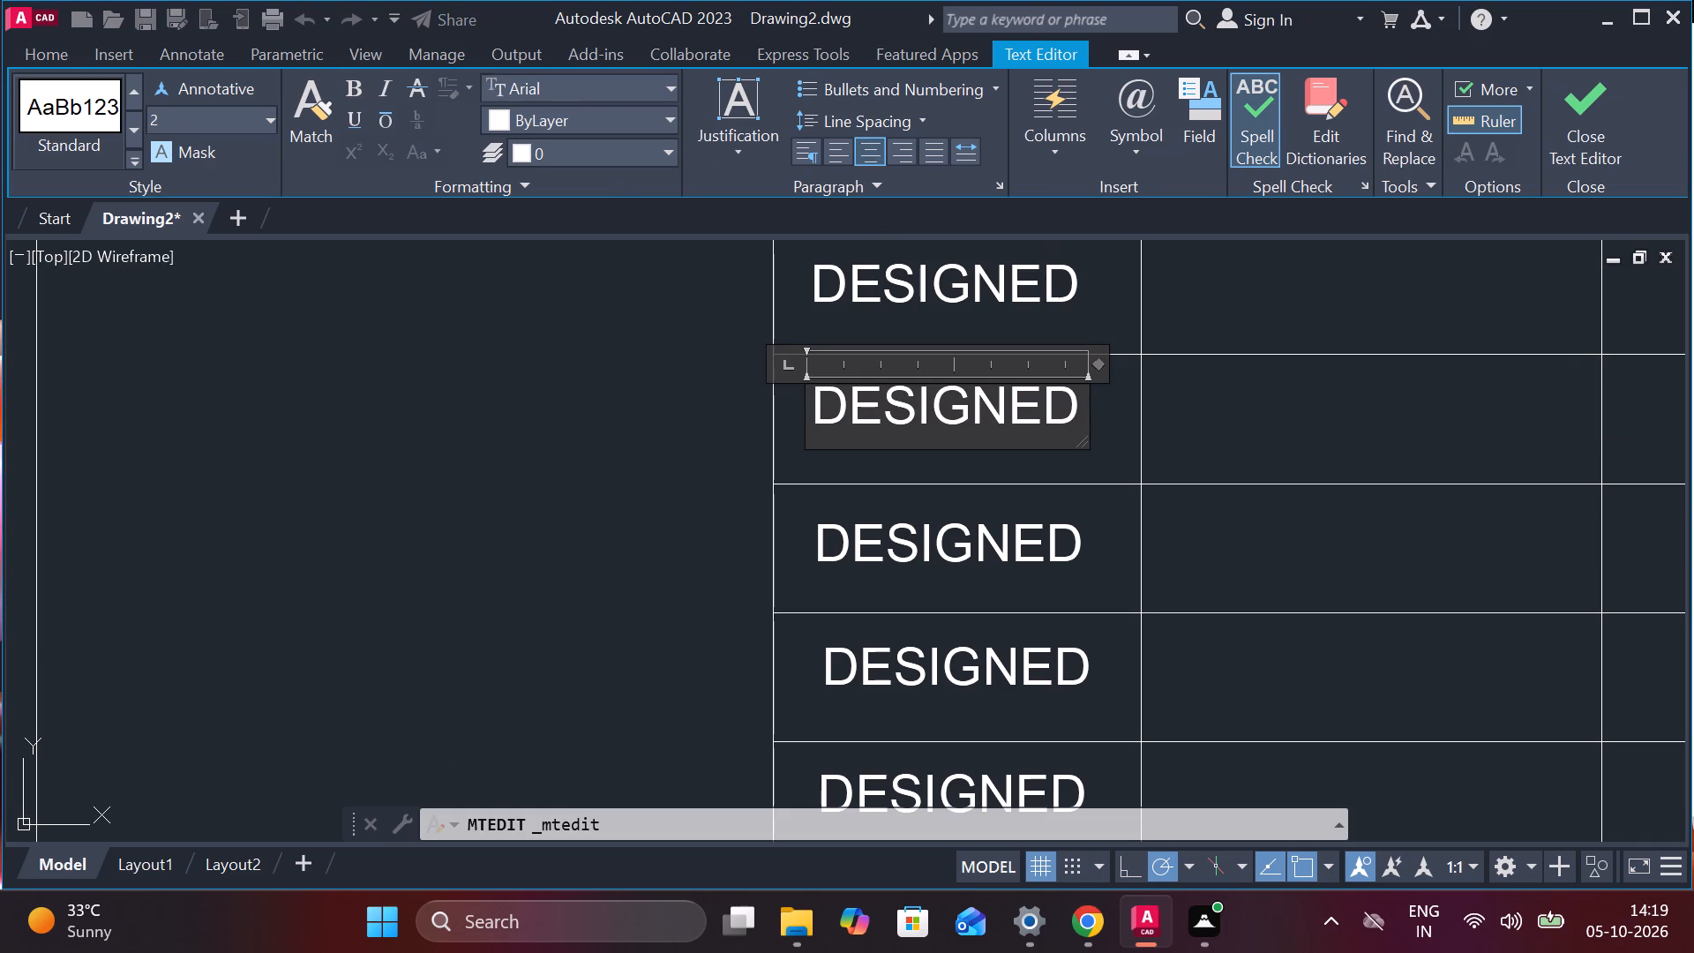
Reword the DESIGNED label in the third row of its column as DRAWN.
scroll(1383, 295, "down", 3)
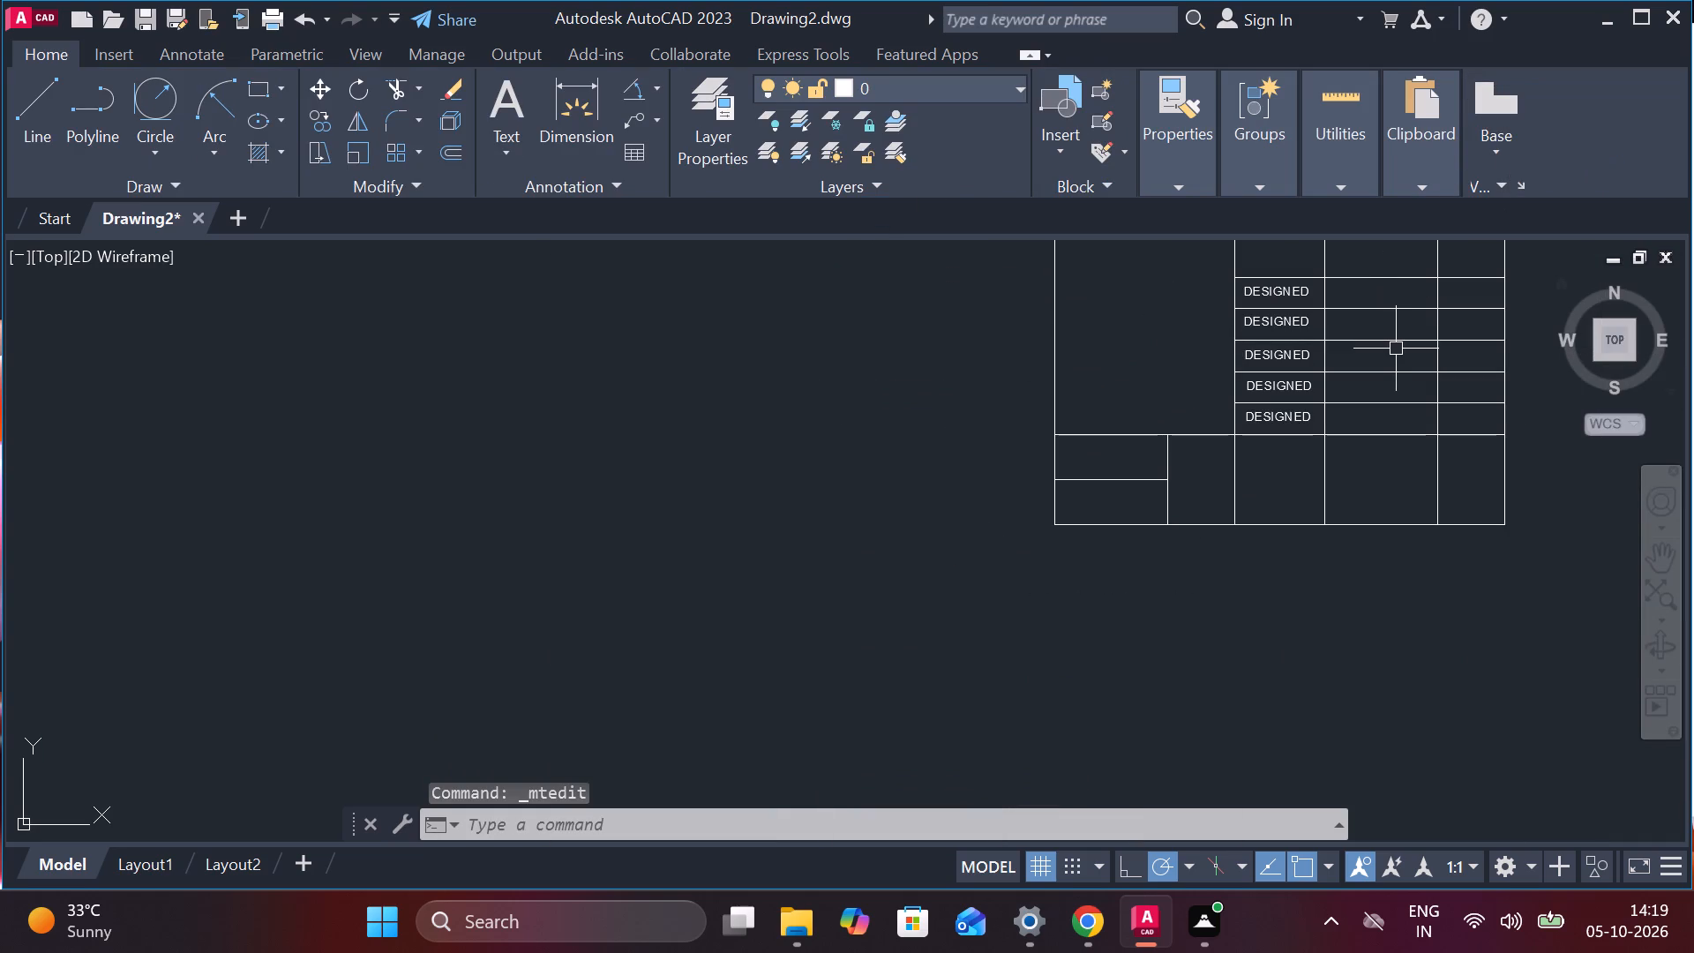
scroll(1402, 349, "up", 1)
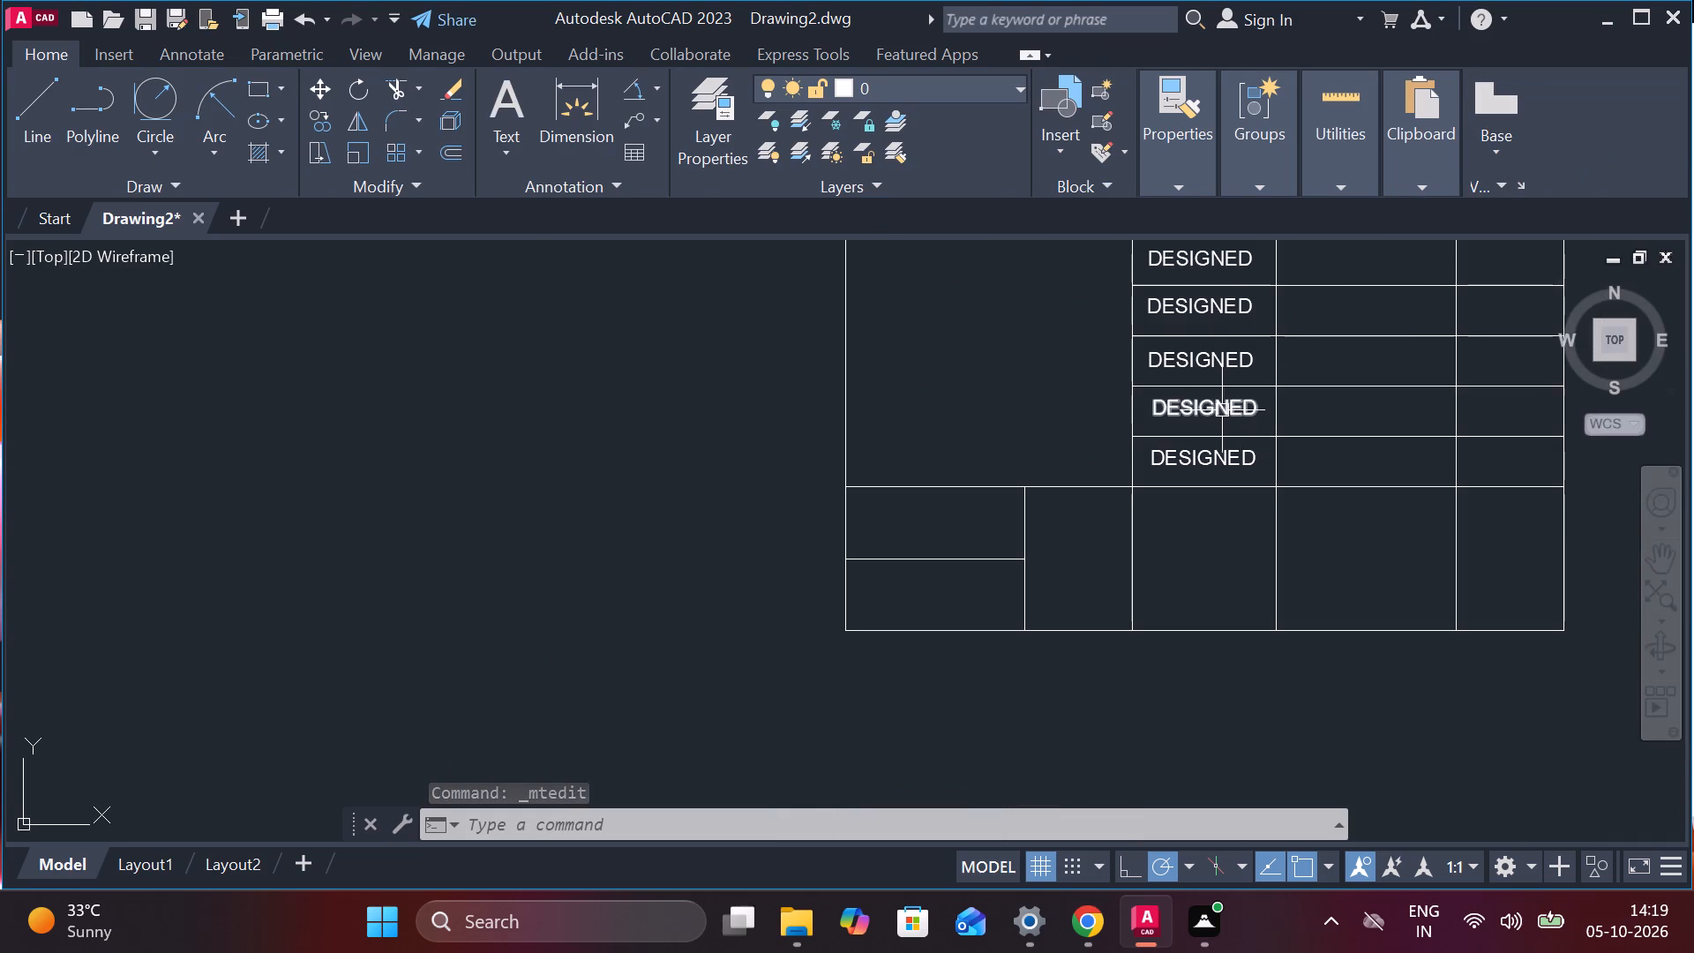
scroll(1222, 410, "up", 1)
middle_click_drag(1337, 338, 1316, 577)
double_click(1173, 489)
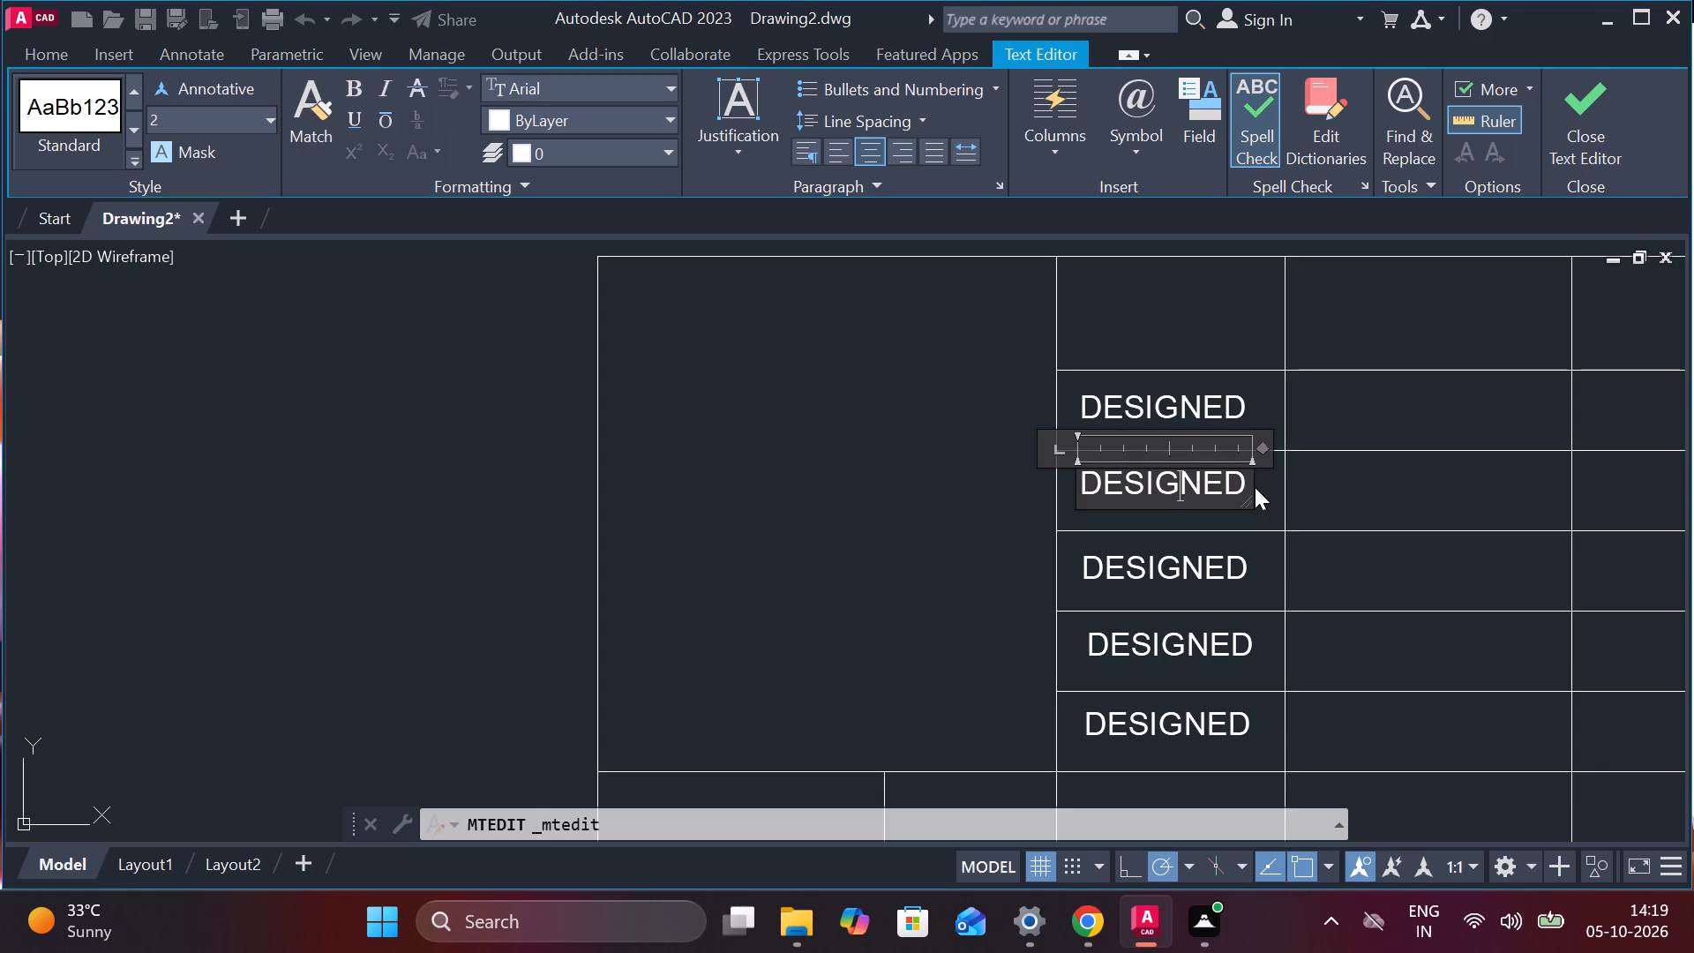
key("Right")
key("Right")
key("Right")
key("Right")
key("Right")
key("Right")
key("Right")
key("Right")
key("Right")
key("Right")
key("Right")
key("BackSpace")
key("BackSpace")
key("BackSpace")
key("BackSpace")
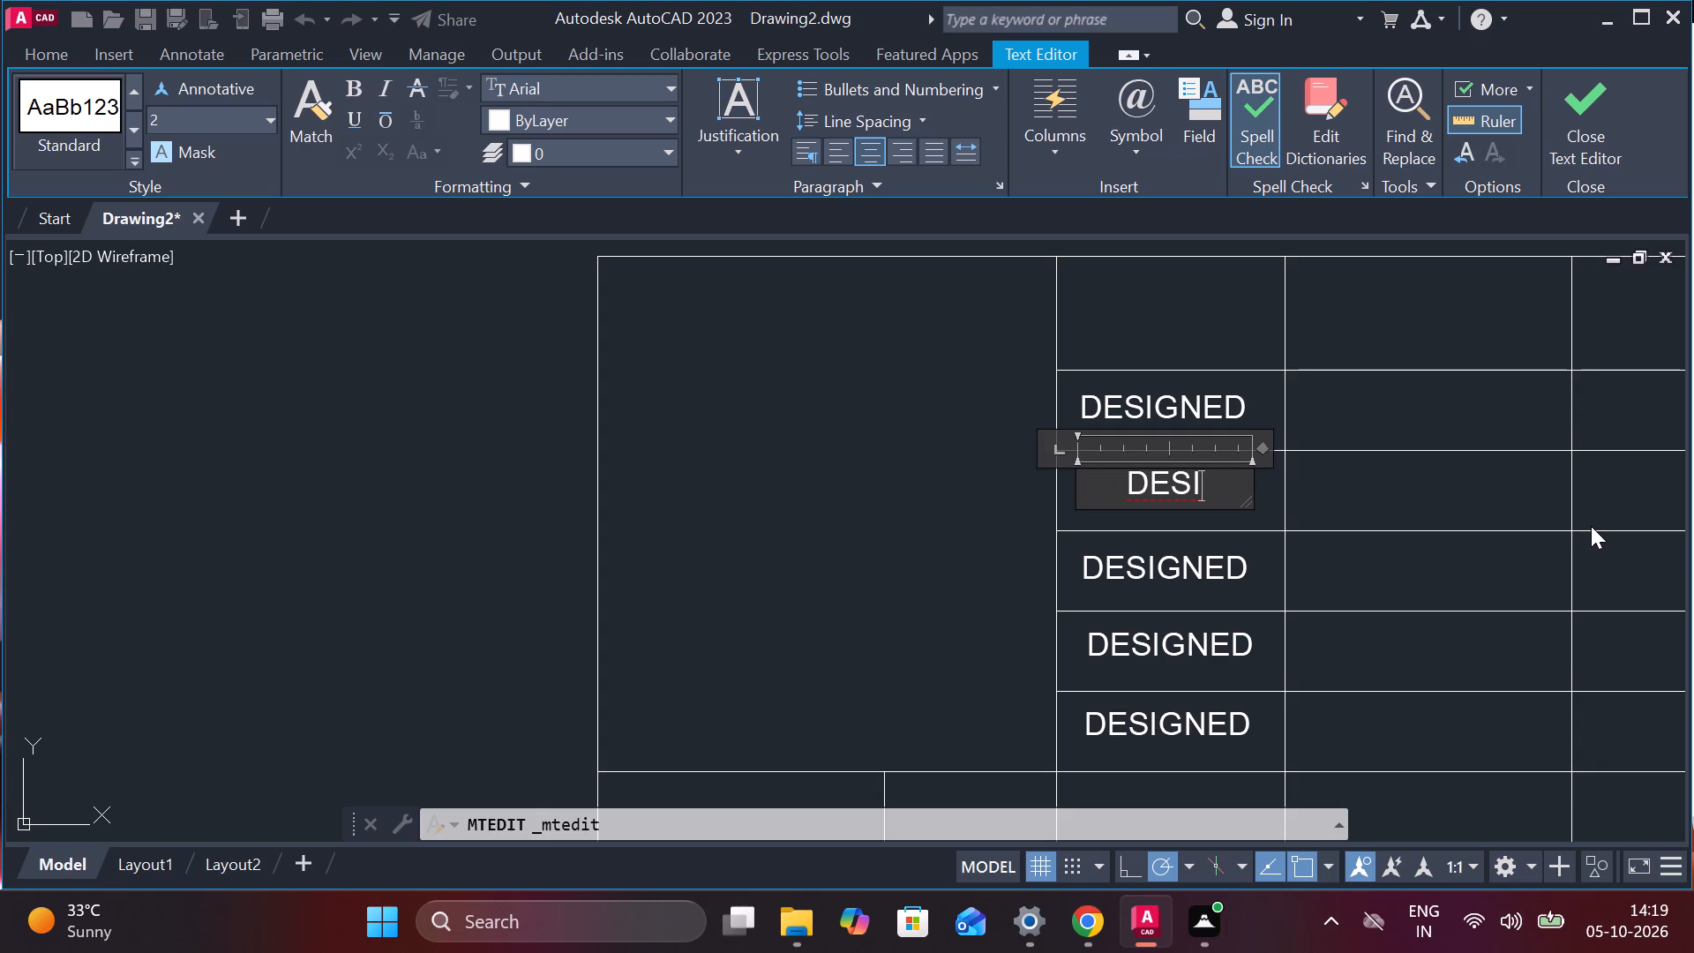
key("BackSpace")
key("BackSpace")
key("BackSpace")
key("r")
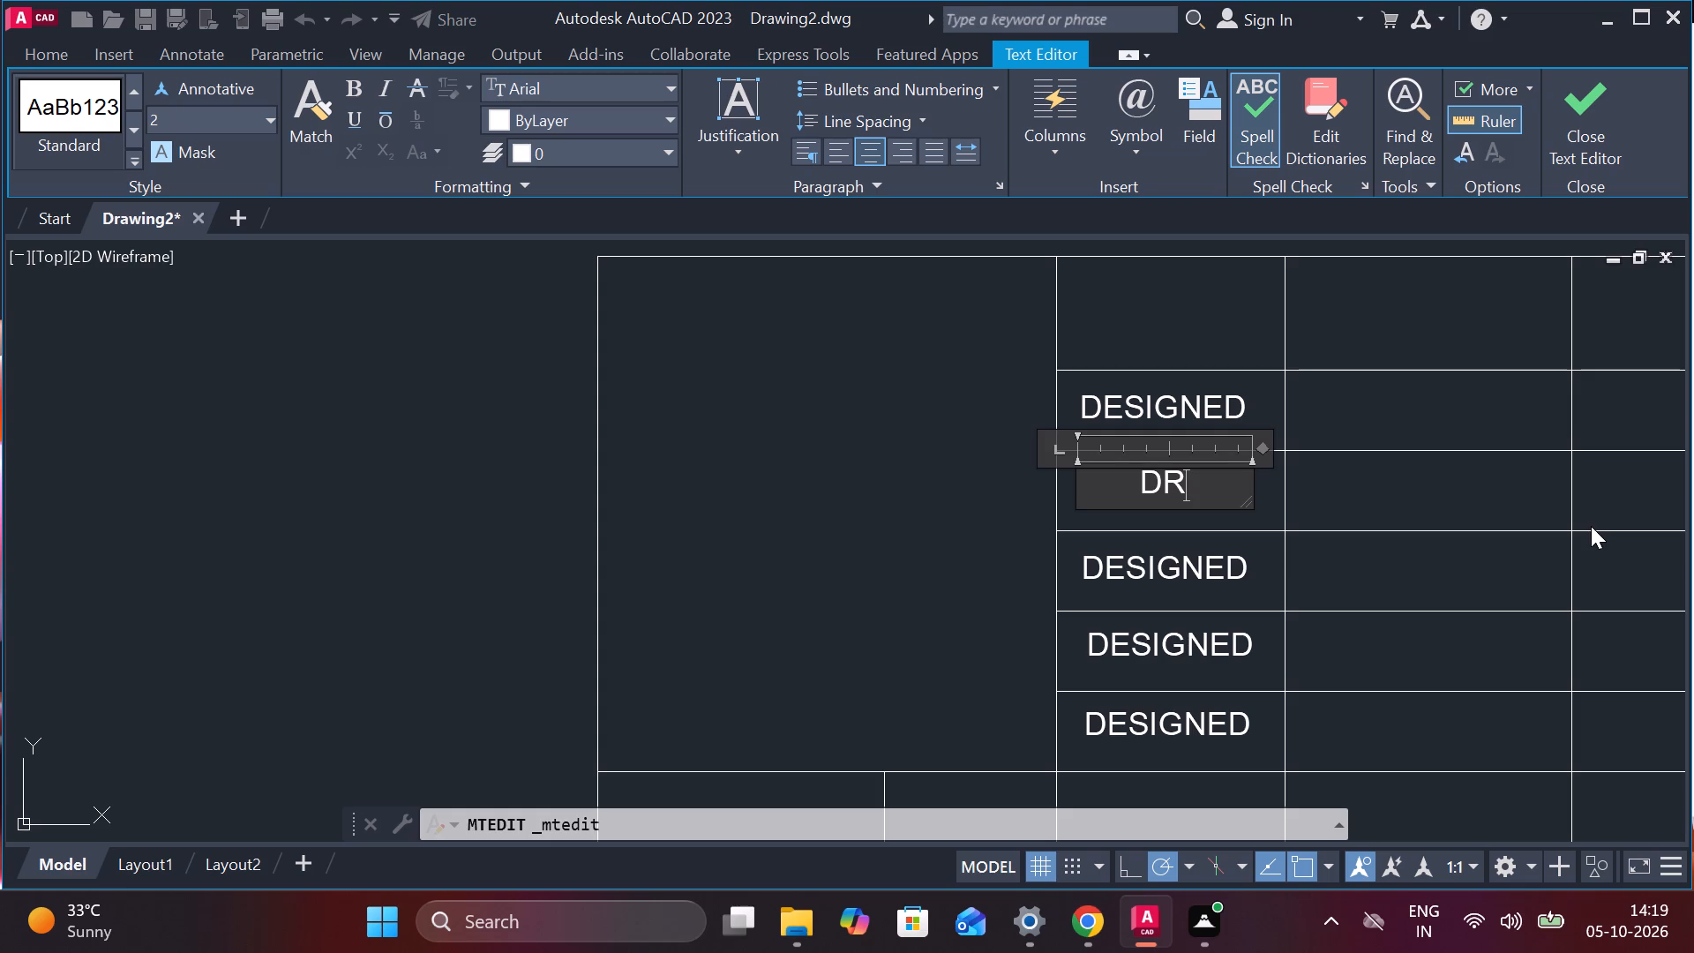
type("AWN")
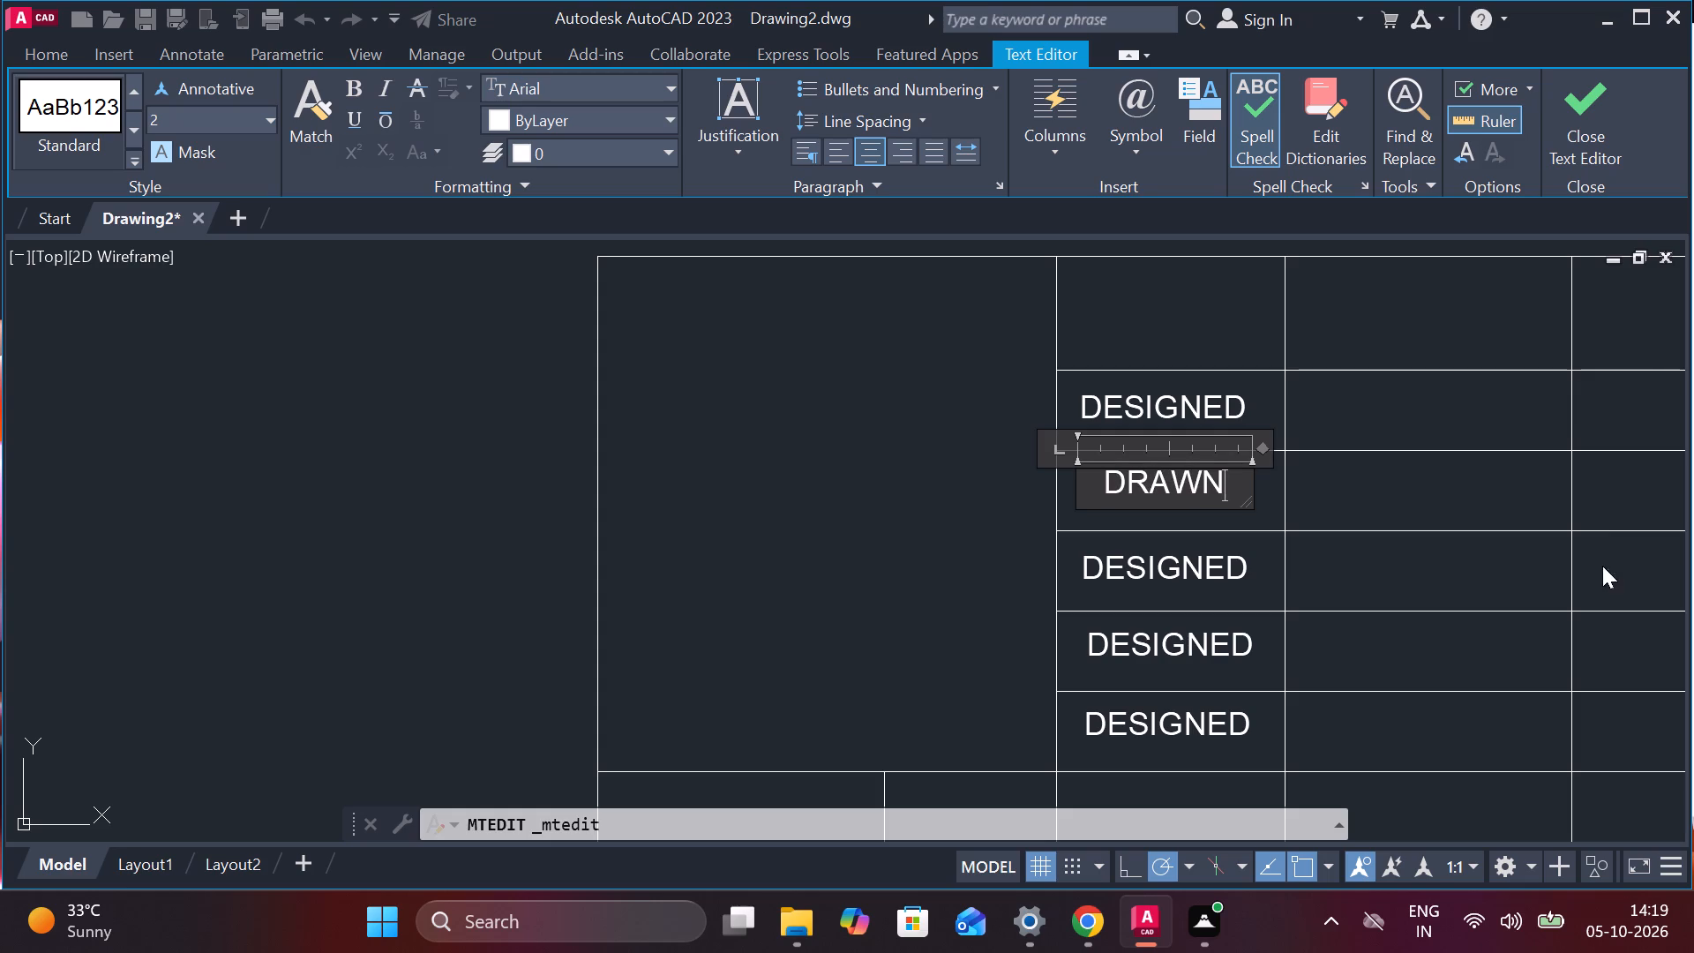
double_click(1242, 573)
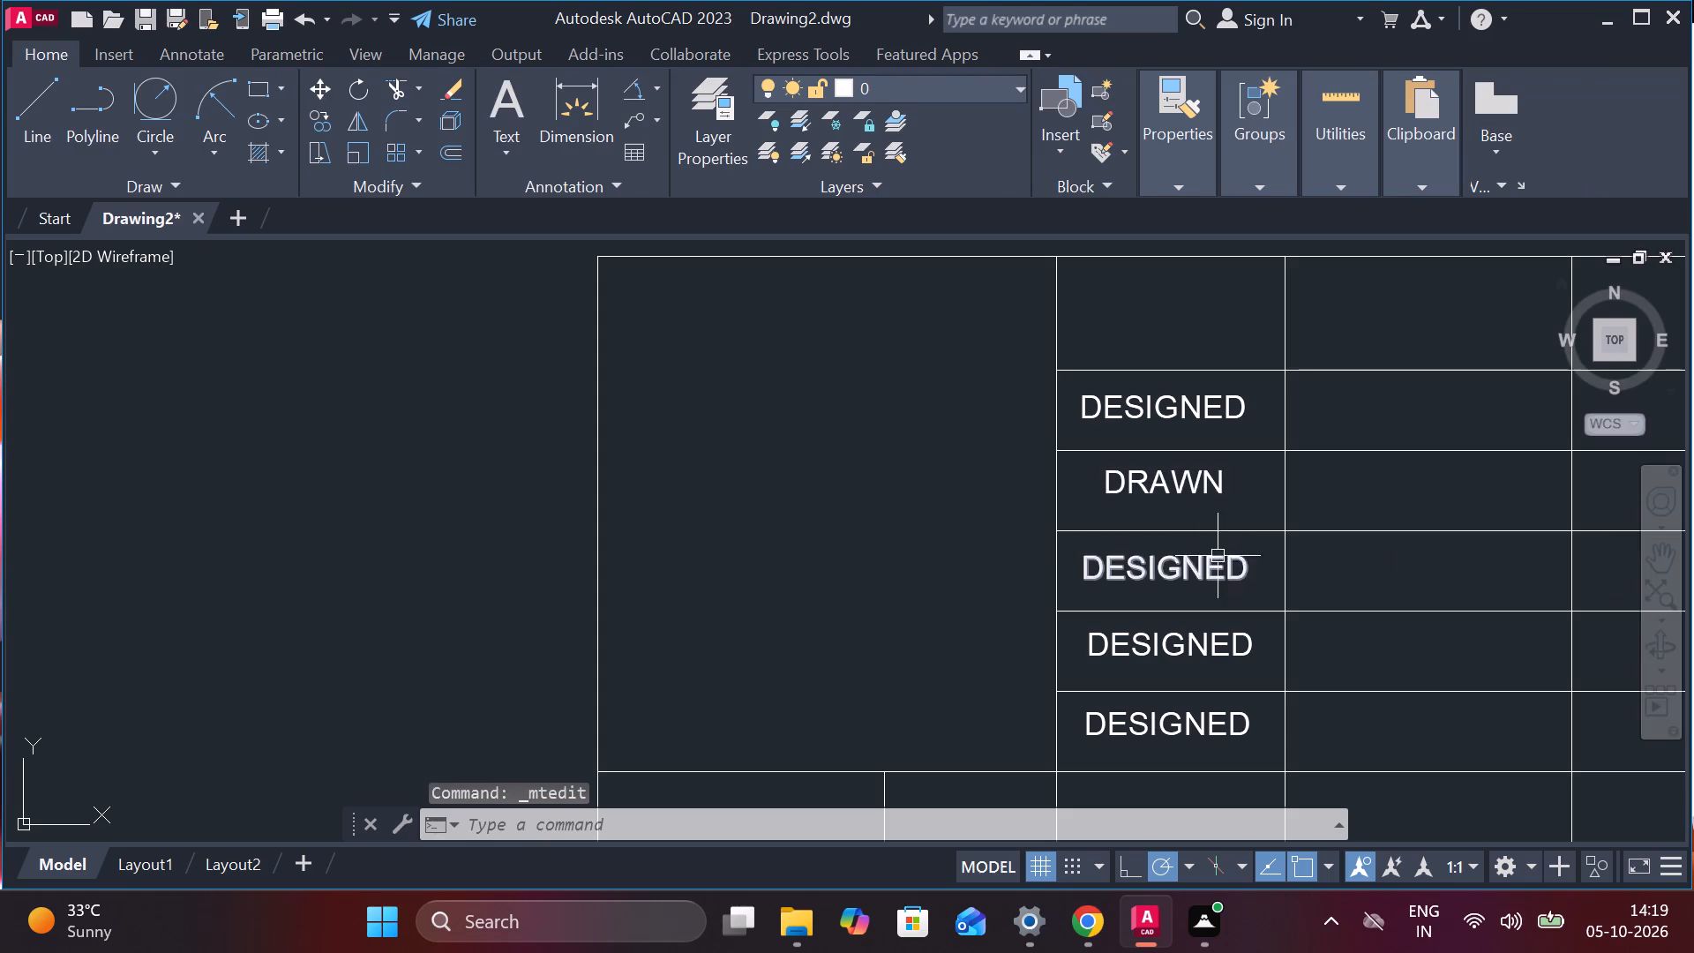
Replace the text of the DESIGNED label directly below DRAWN with CHECKED.
double_click(1208, 562)
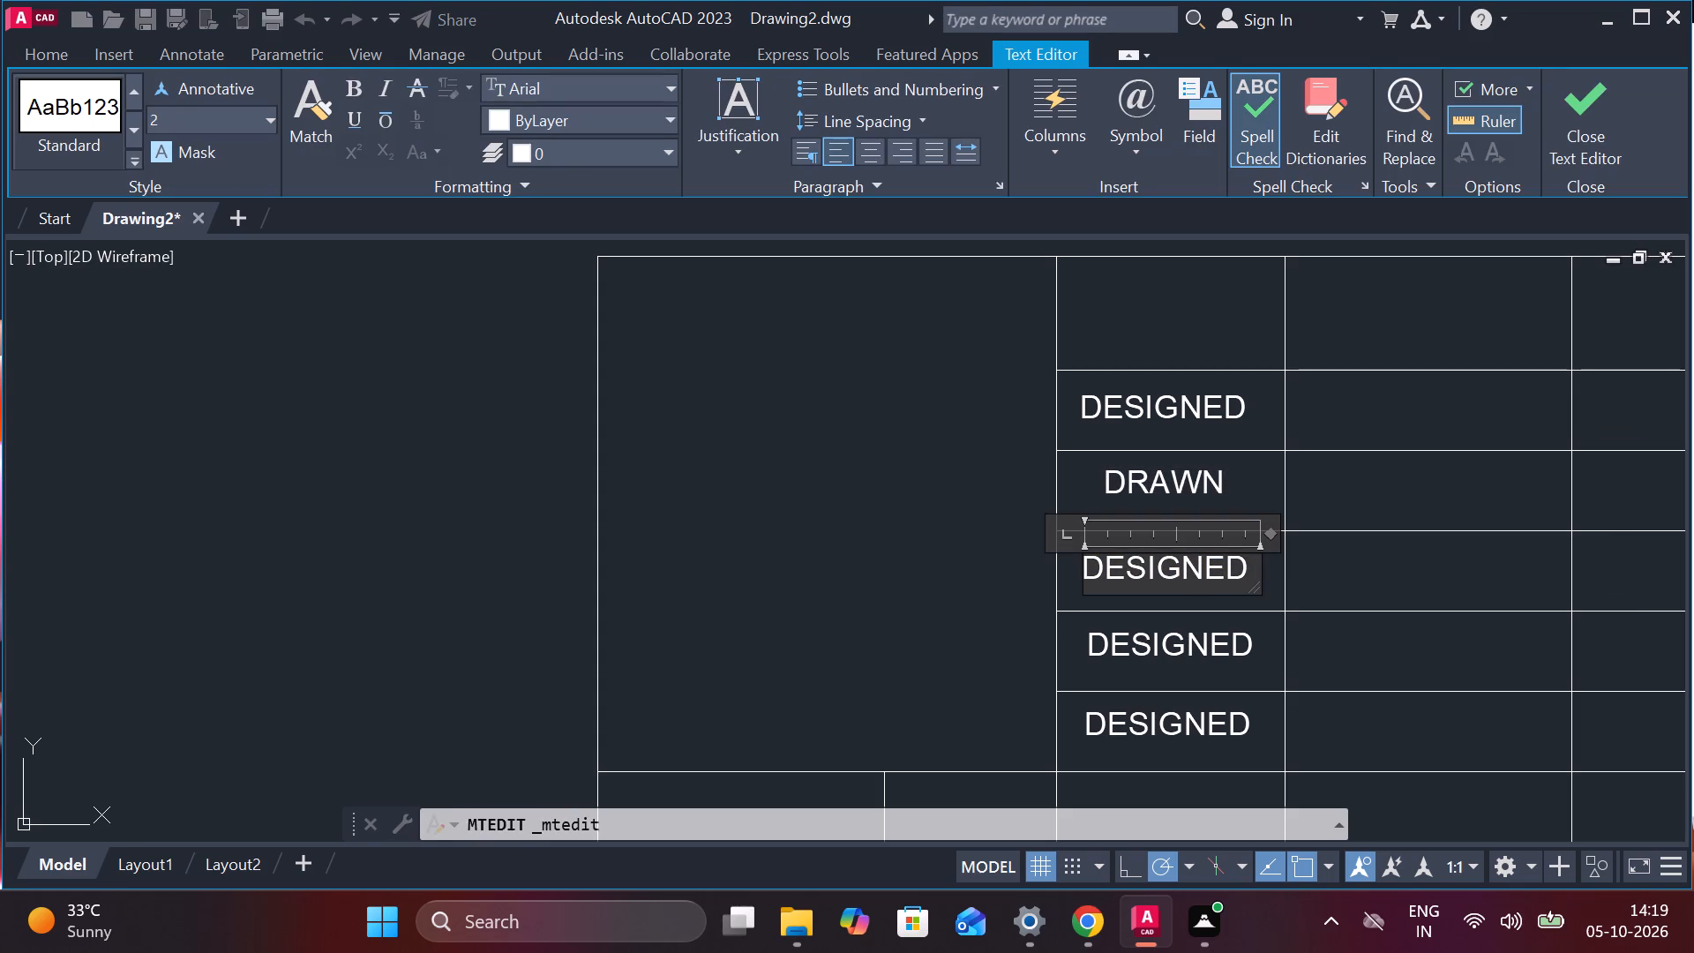
left_click(1248, 563)
key("BackSpace")
key("BackSpace")
key("BackSpace")
key("BackSpace")
key("BackSpace")
key("BackSpace")
key("BackSpace")
key("BackSpace")
key("BackSpace")
key("BackSpace")
key("BackSpace")
key("BackSpace")
key("BackSpace")
key("BackSpace")
key("BackSpace")
key("BackSpace")
key("BackSpace")
key("BackSpace")
key("BackSpace")
key("BackSpace")
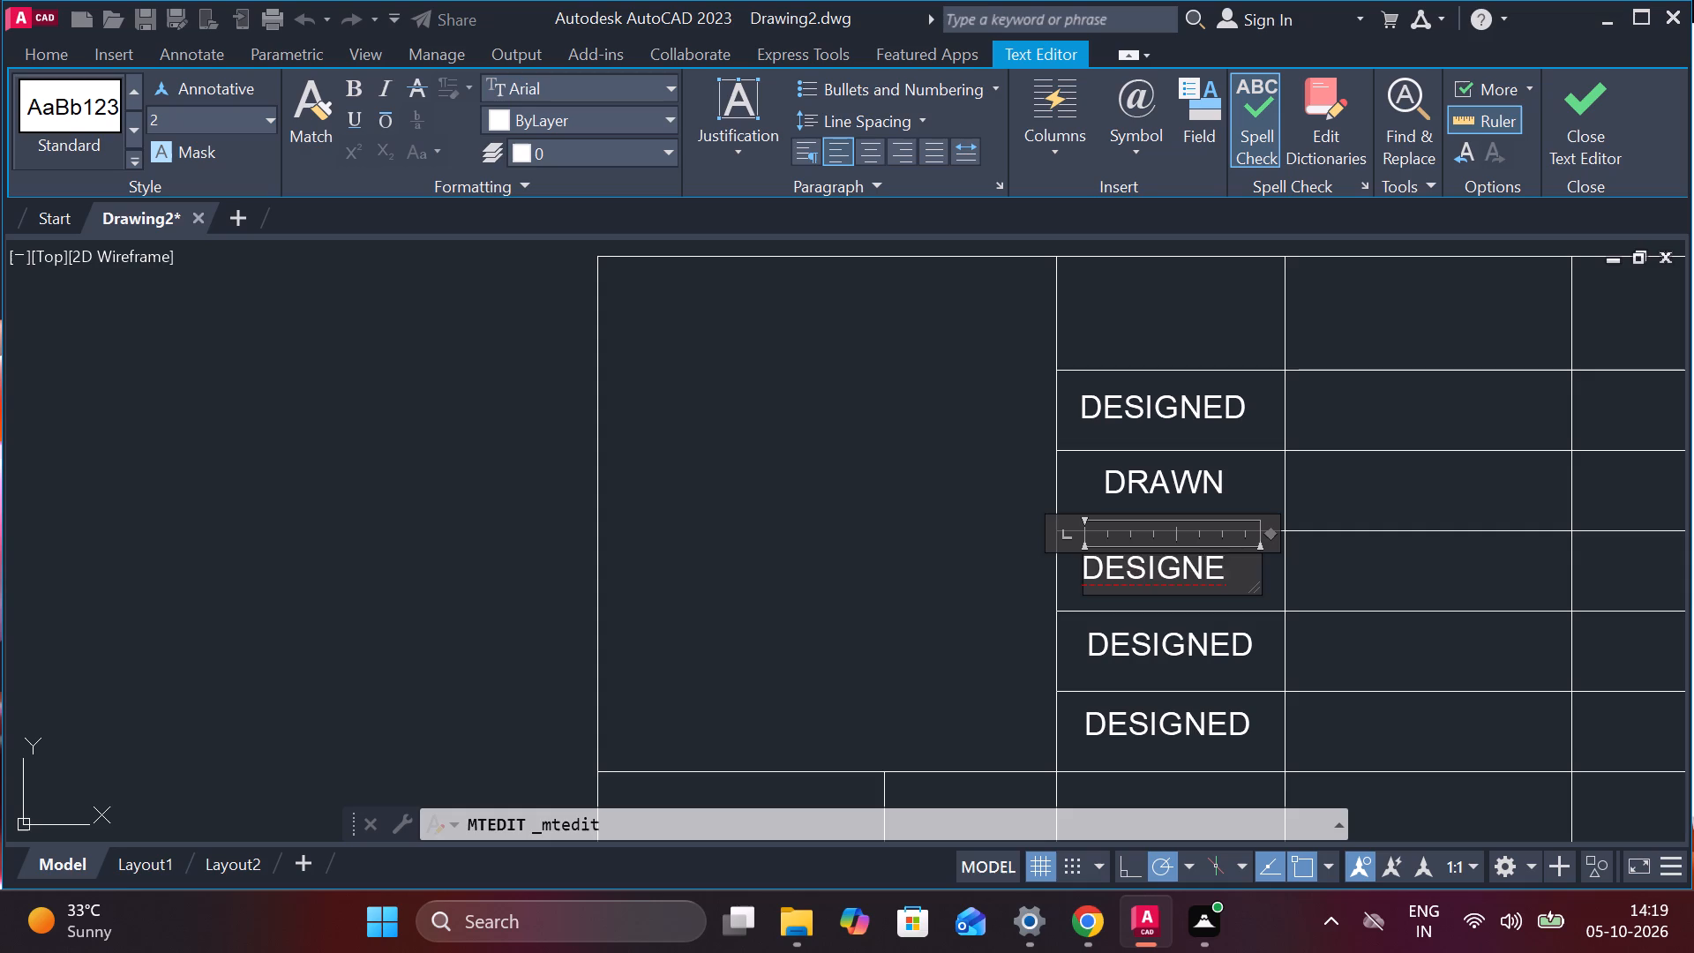
key("c")
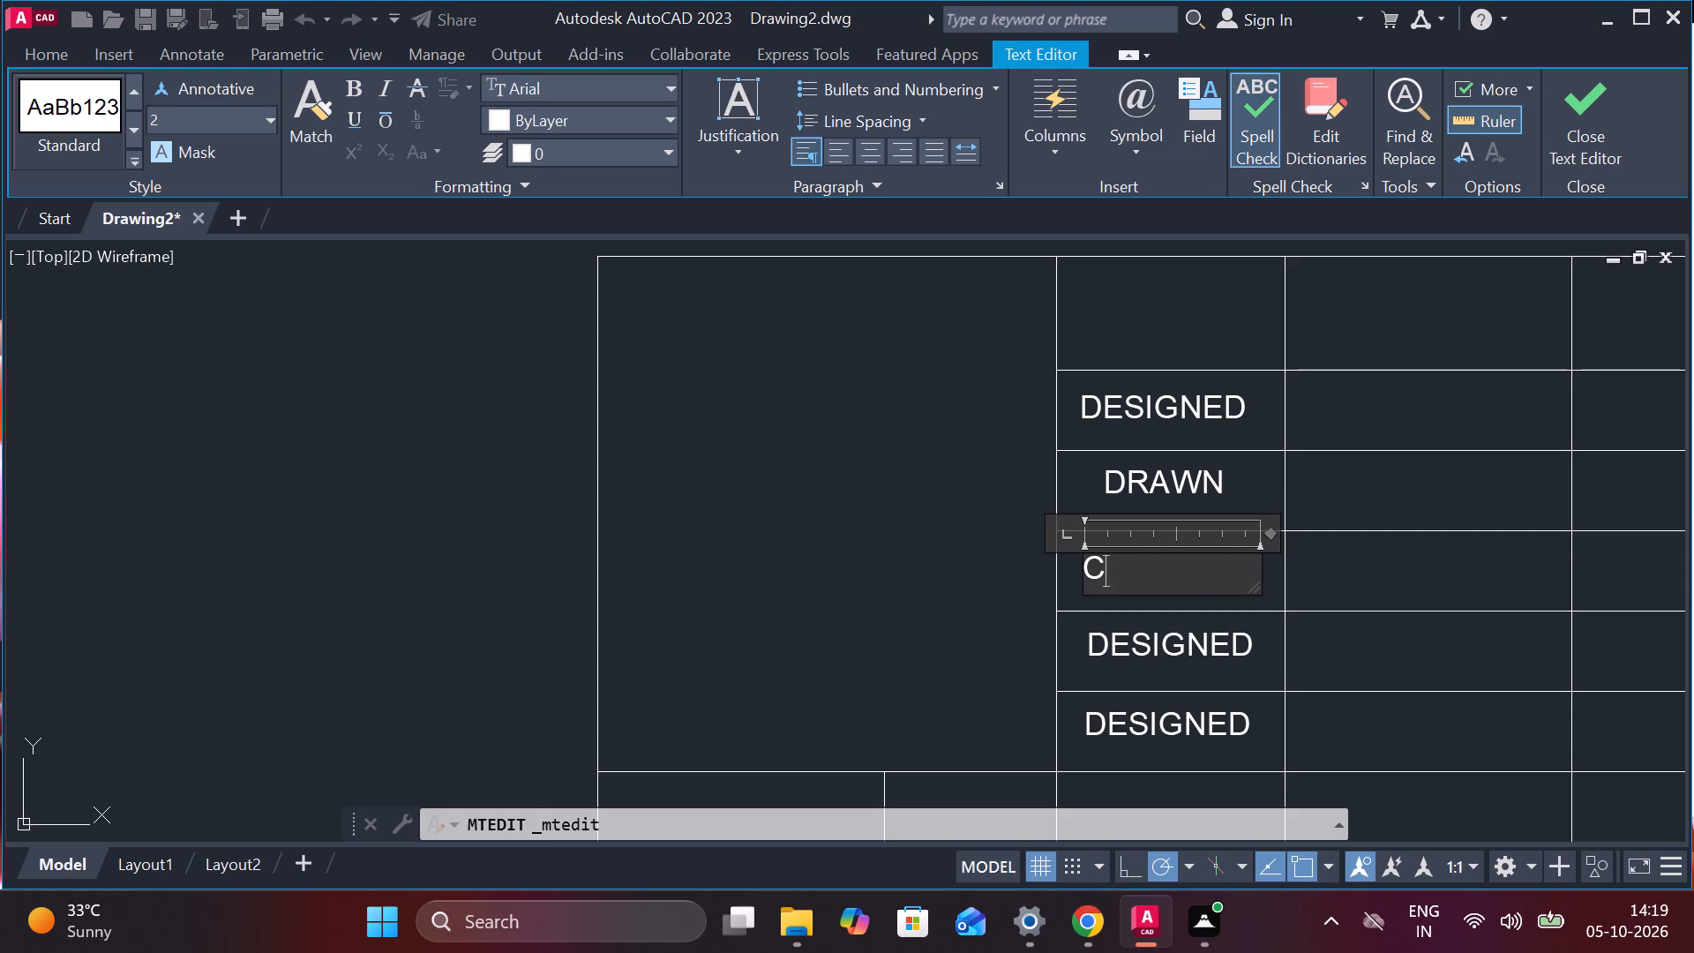
type("HEC")
type("KED")
double_click(1203, 651)
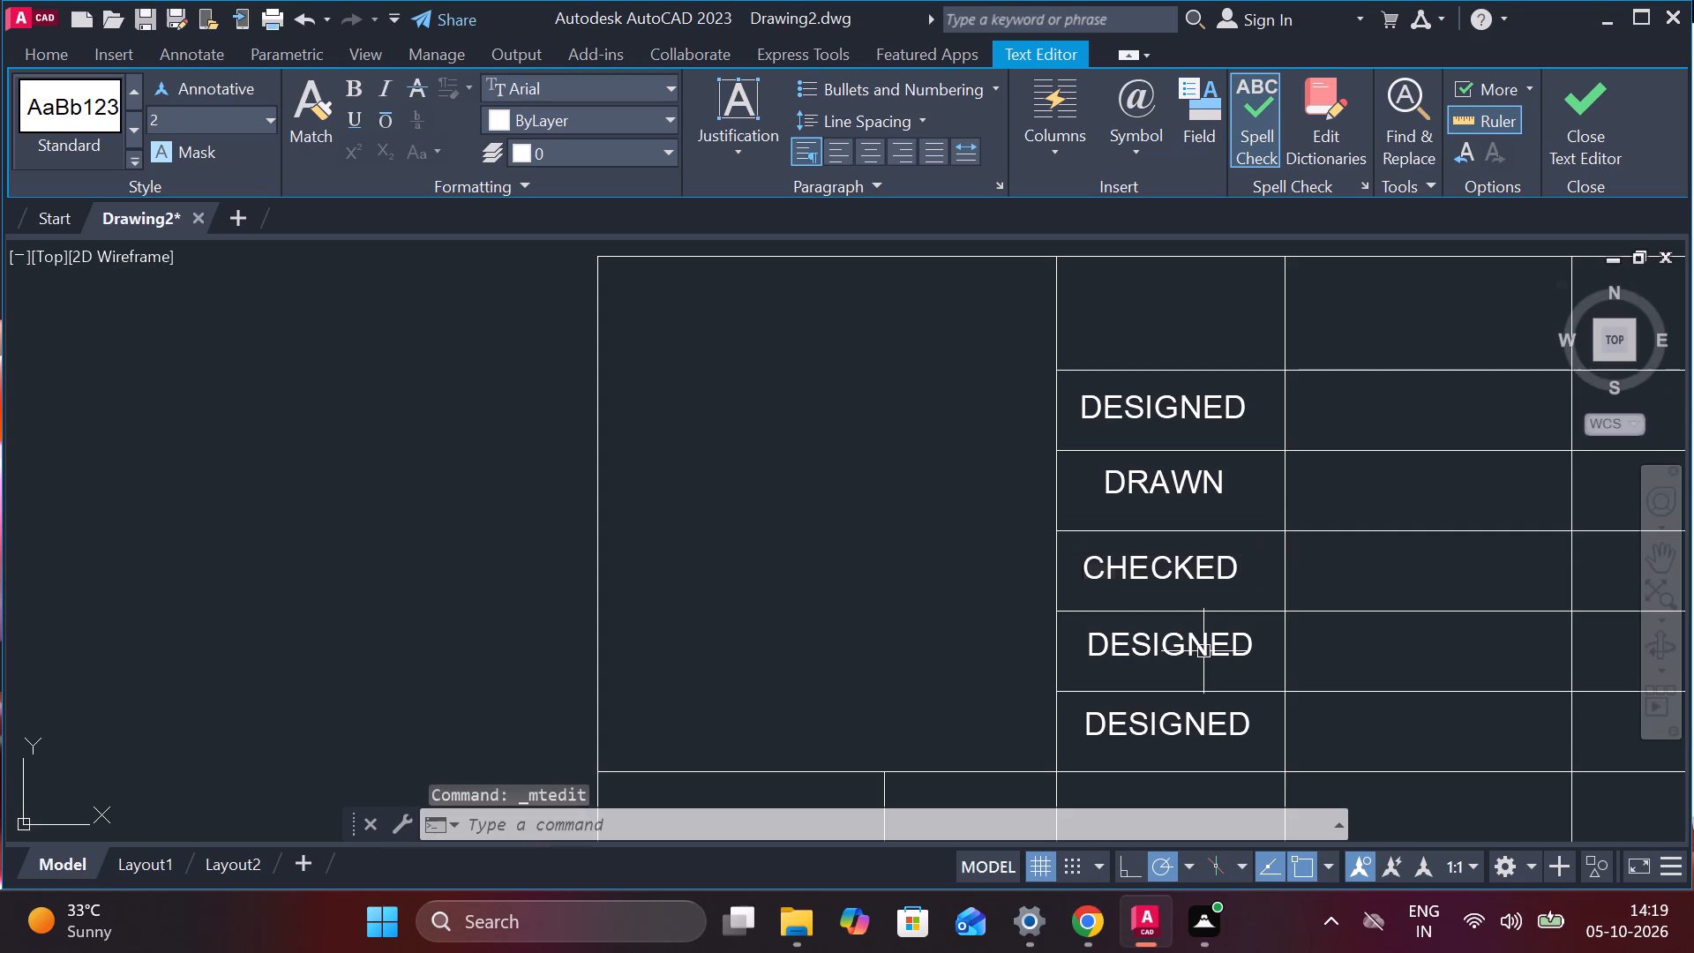
Replace the text of the DESIGNED label directly below CHECKED with STANDERD.
double_click(1218, 638)
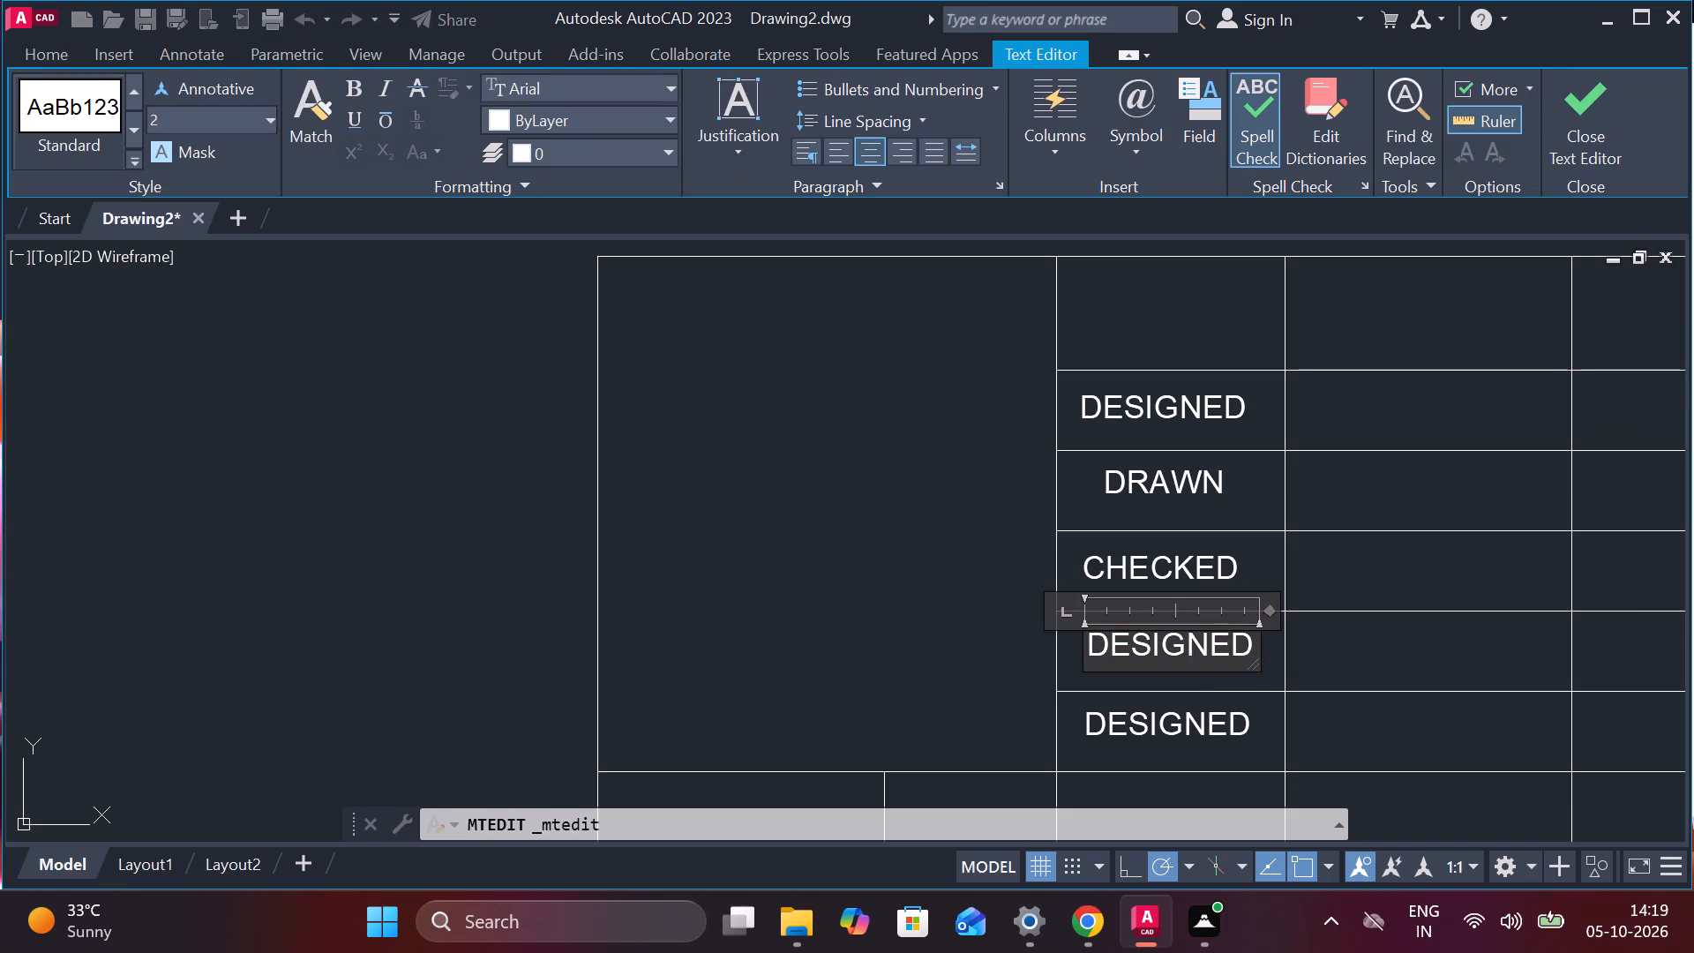
type("STA")
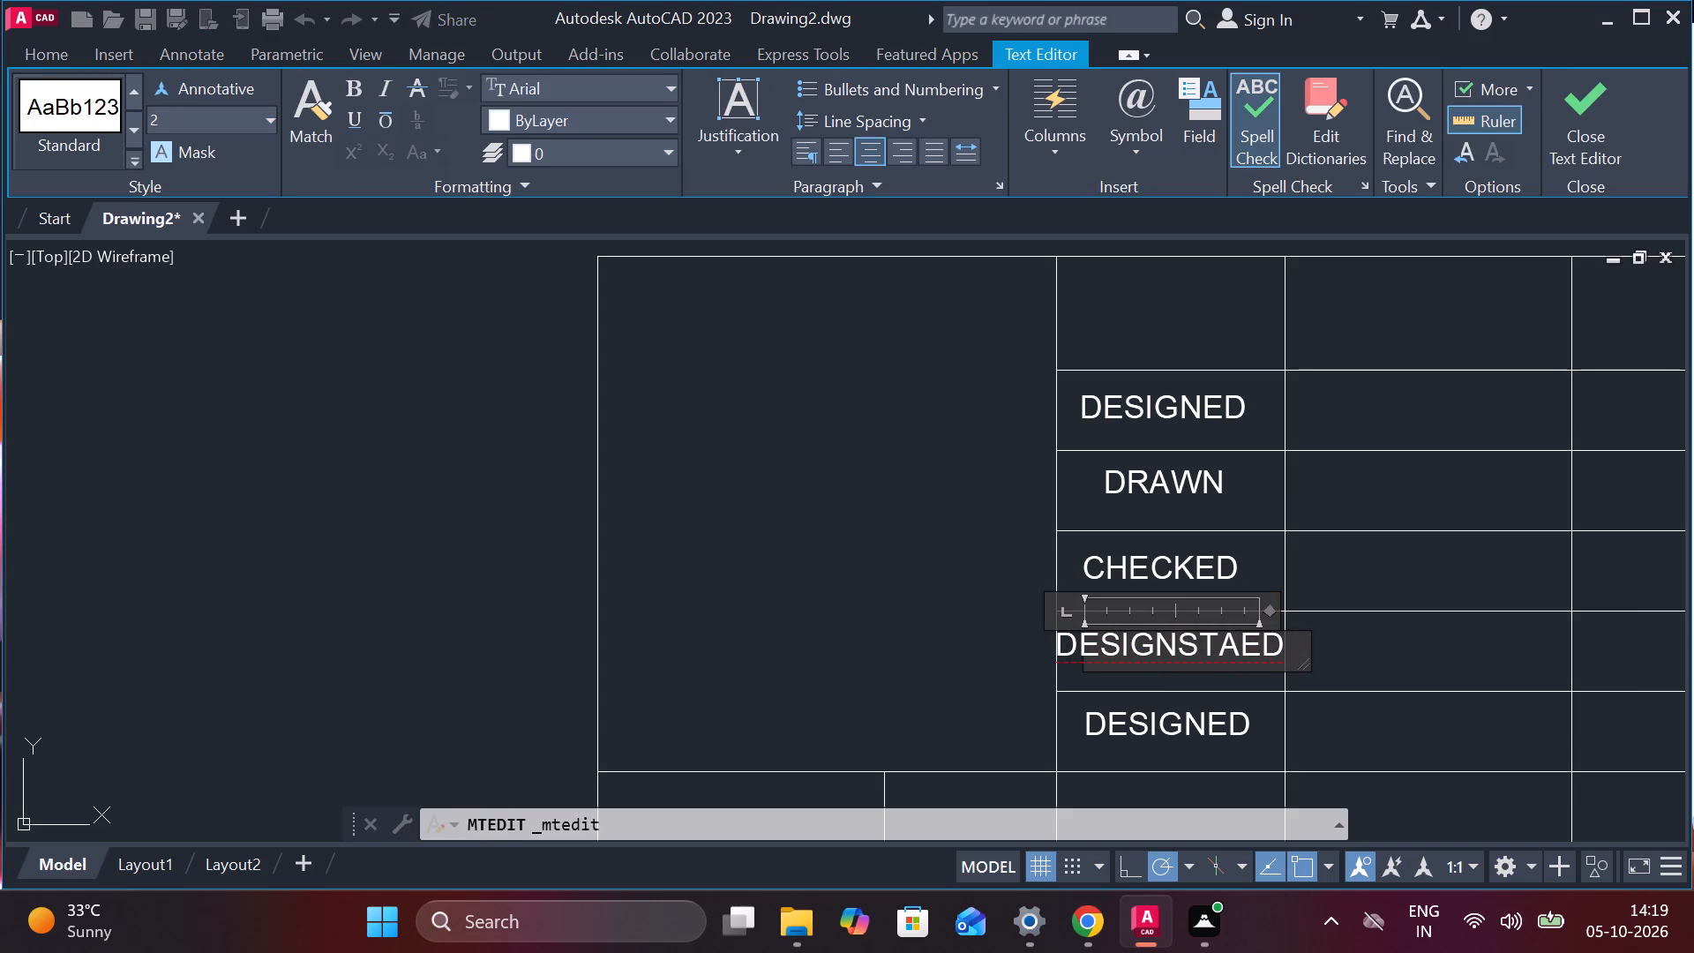
key("BackSpace")
key("BackSpace")
key("BackSpace")
key("BackSpace")
key("BackSpace")
key("BackSpace")
key("BackSpace")
key("BackSpace")
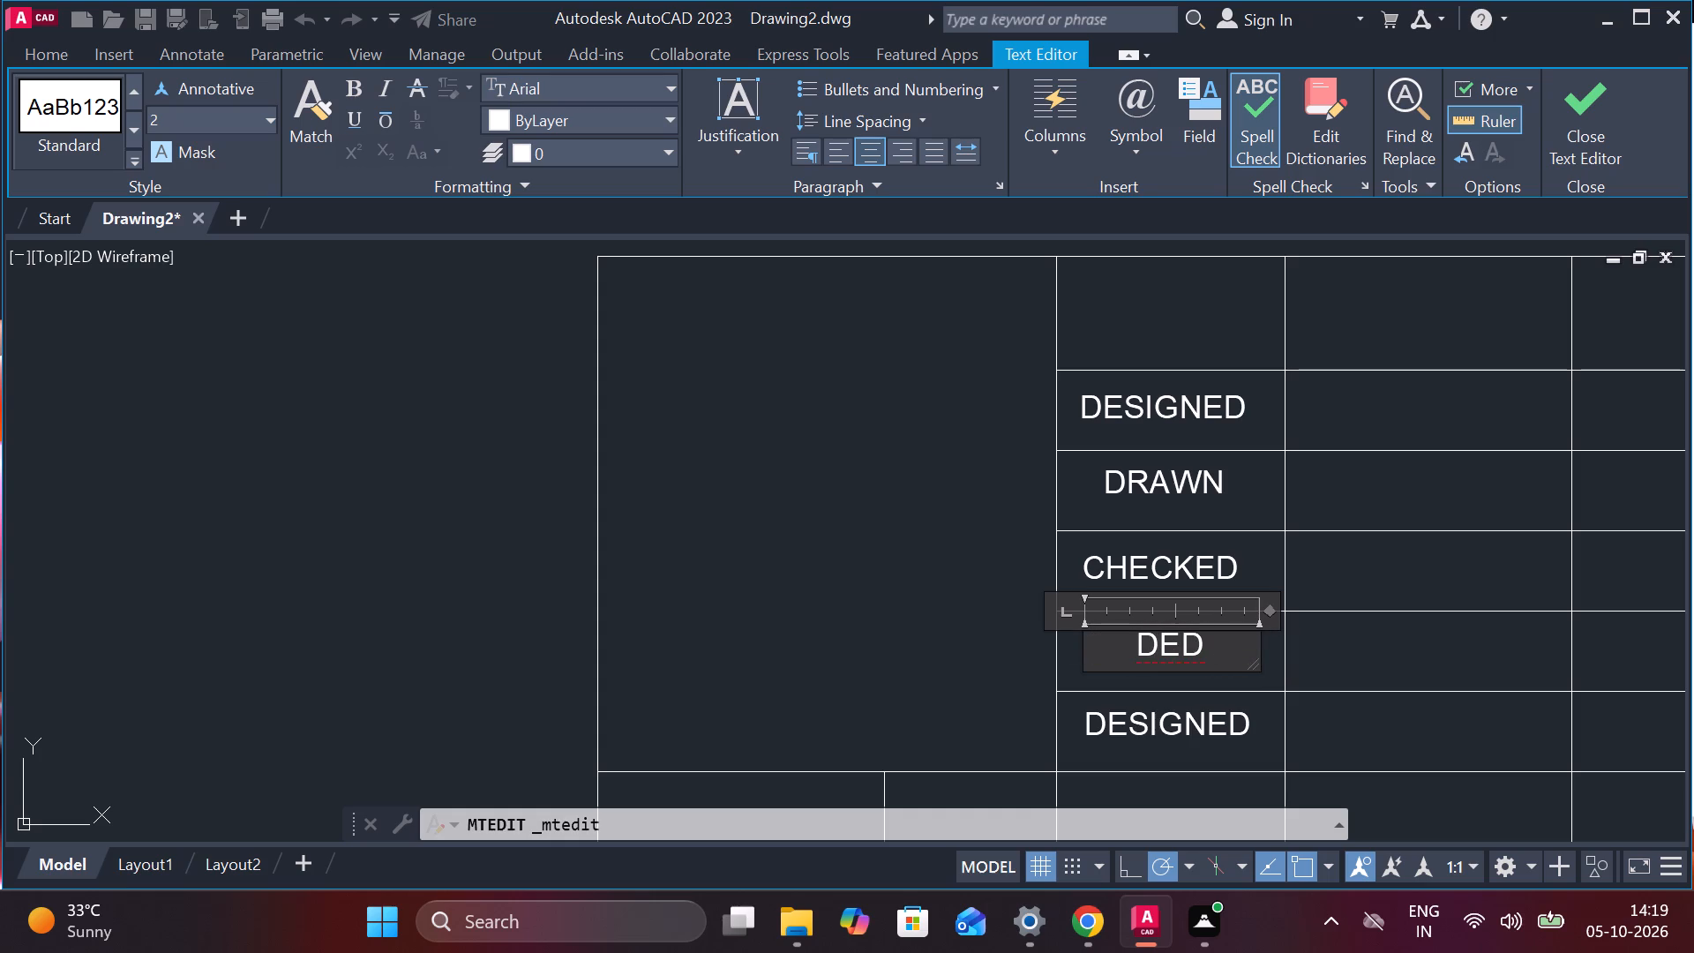
key("Right")
key("Right")
key("Right")
key("BackSpace")
key("BackSpace")
key("BackSpace")
type("ST")
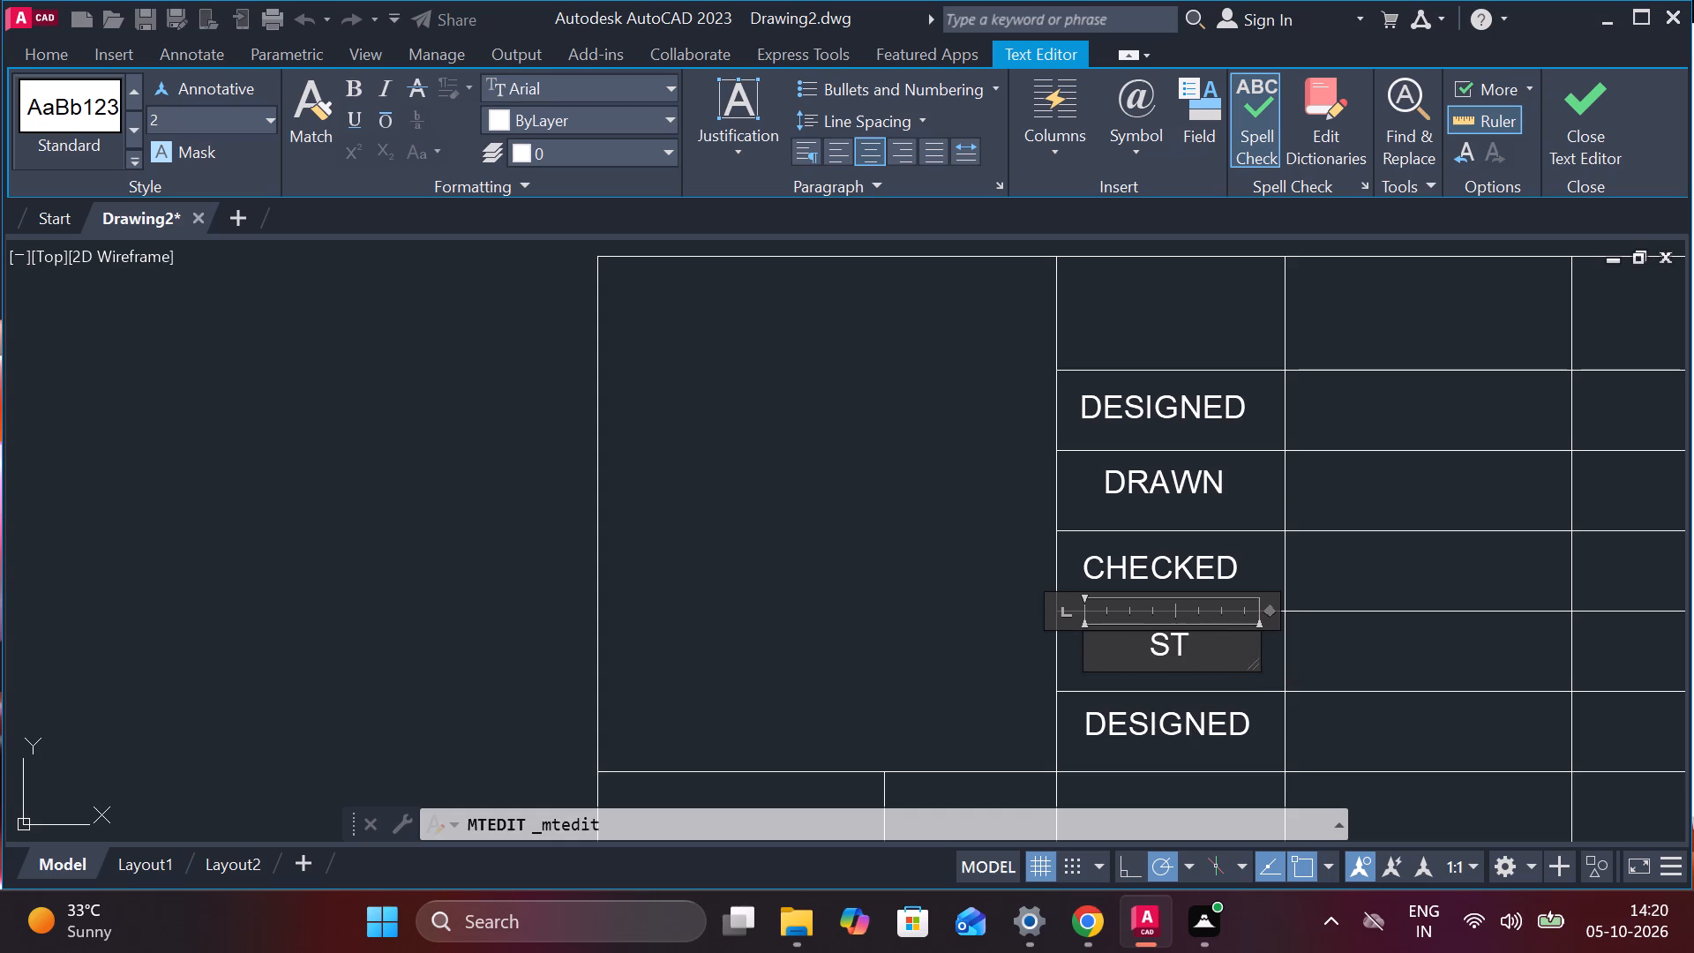
type("AN")
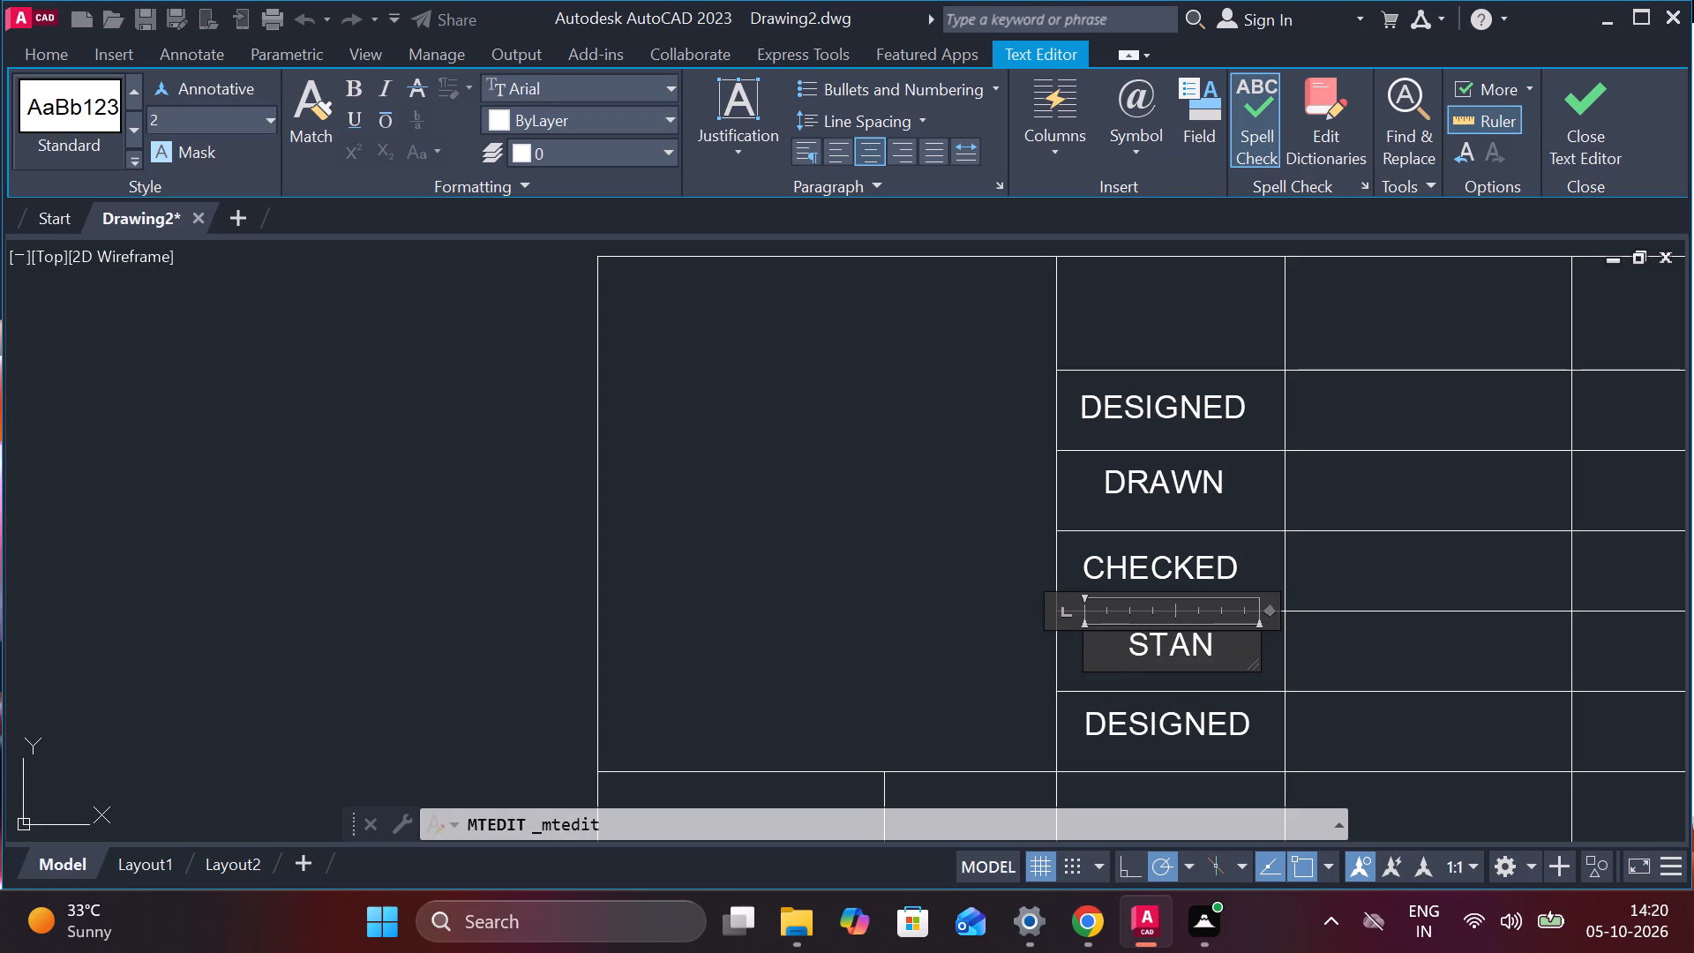
type("DERD")
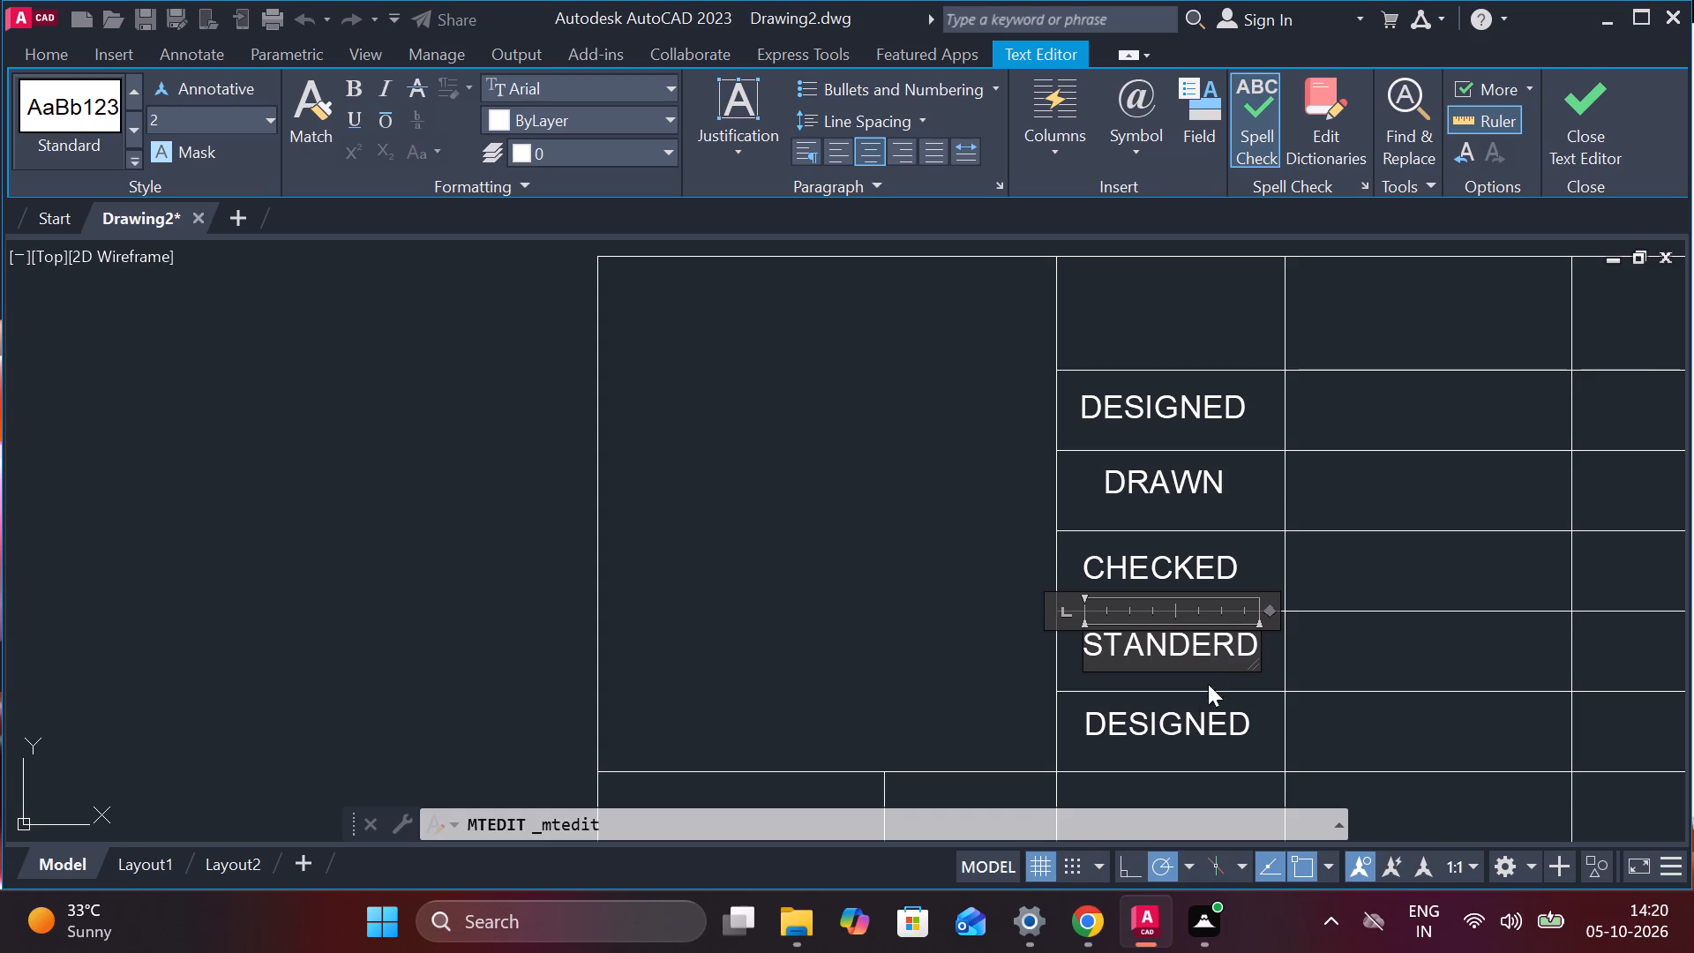
double_click(1196, 713)
Replace the text of the lowest DESIGNED label, below STANDERD, with APPROVED and finish editing the text.
double_click(1205, 725)
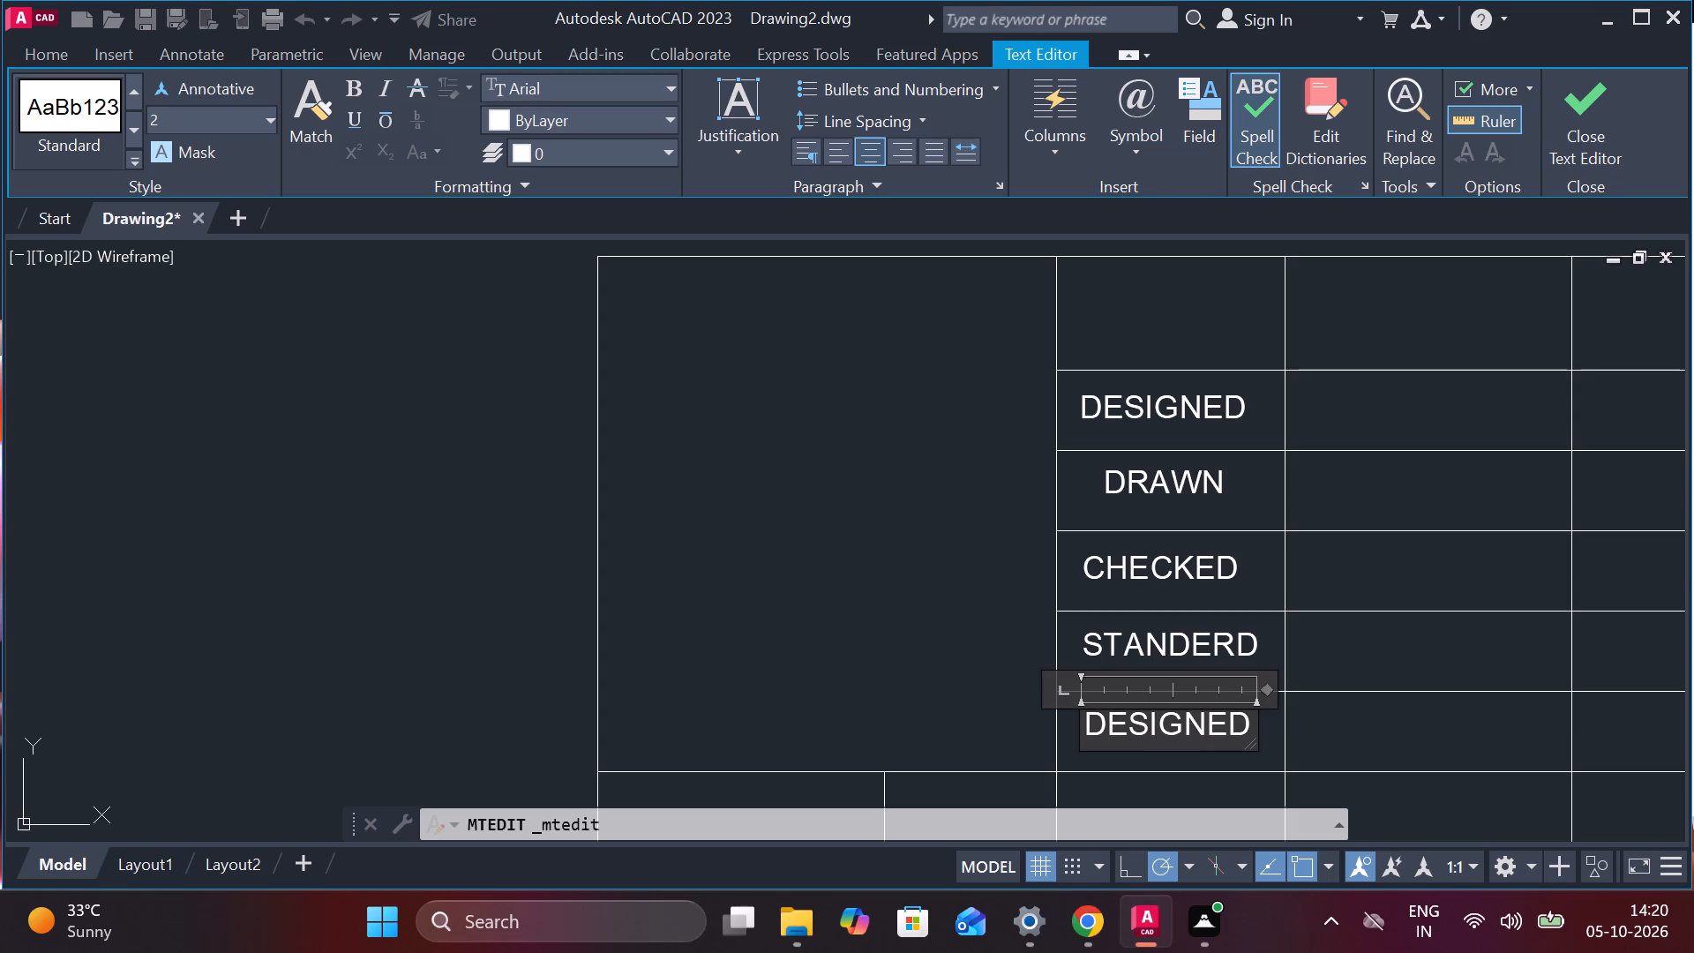
left_click(1249, 725)
key("BackSpace")
key("BackSpace")
key("BackSpace")
key("BackSpace")
key("BackSpace")
key("BackSpace")
key("BackSpace")
key("BackSpace")
key("BackSpace")
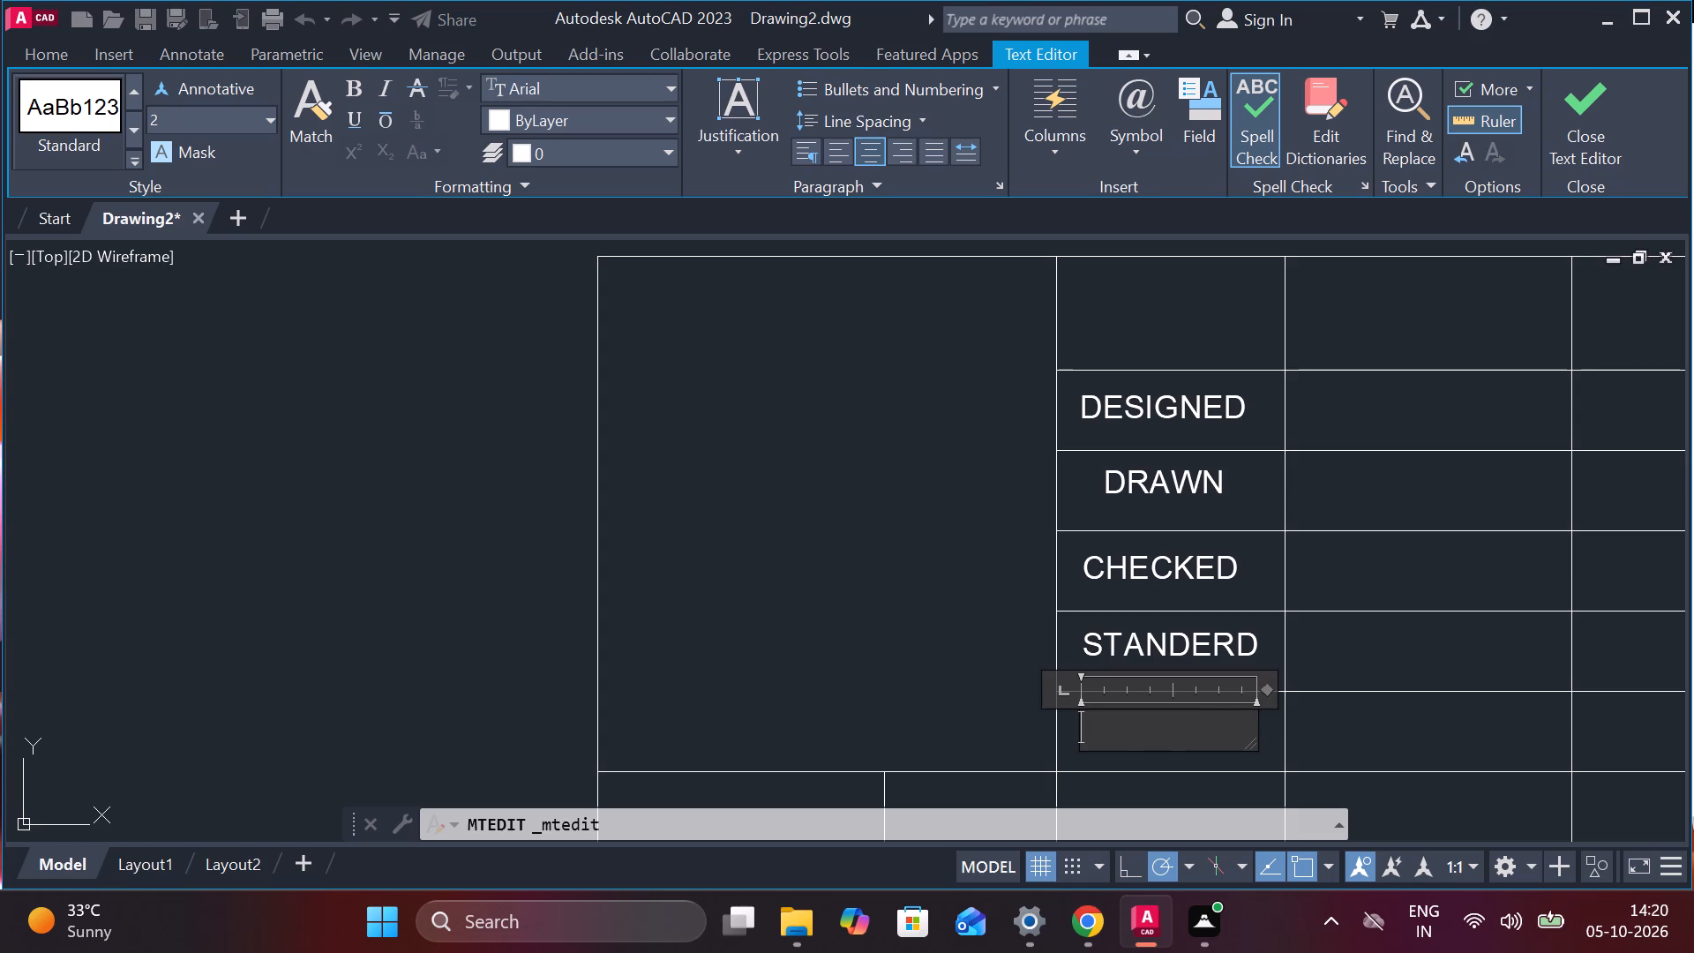
key("a")
type("PPR")
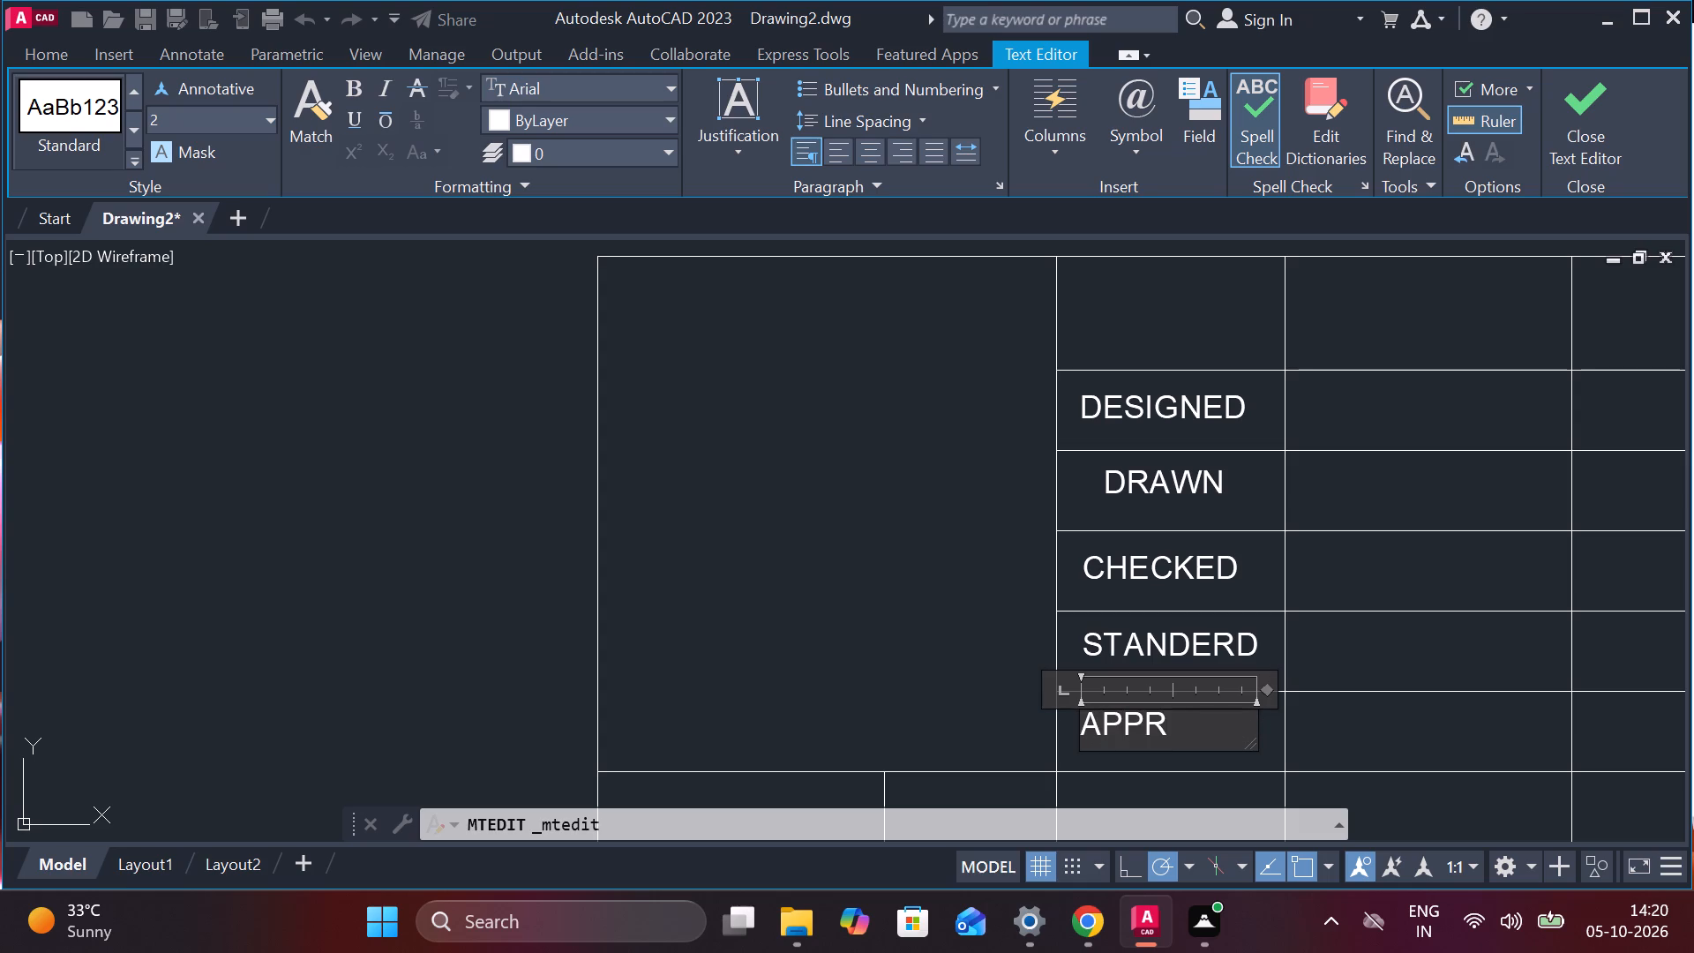
type("OVED")
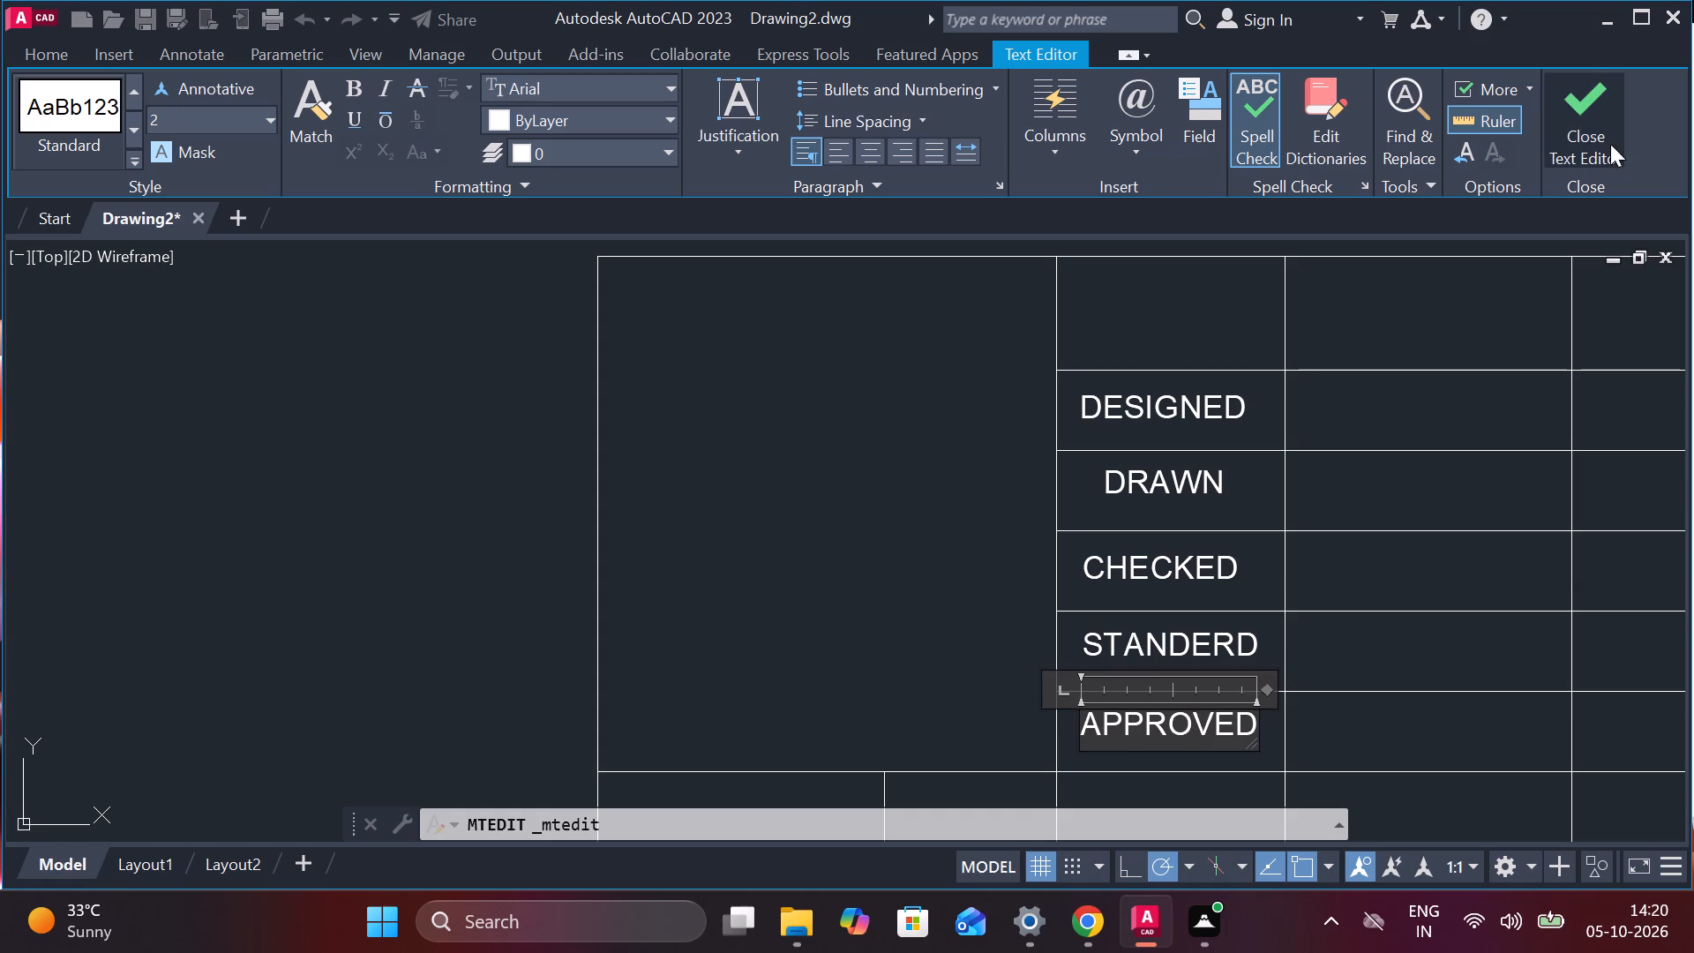
left_click(1583, 121)
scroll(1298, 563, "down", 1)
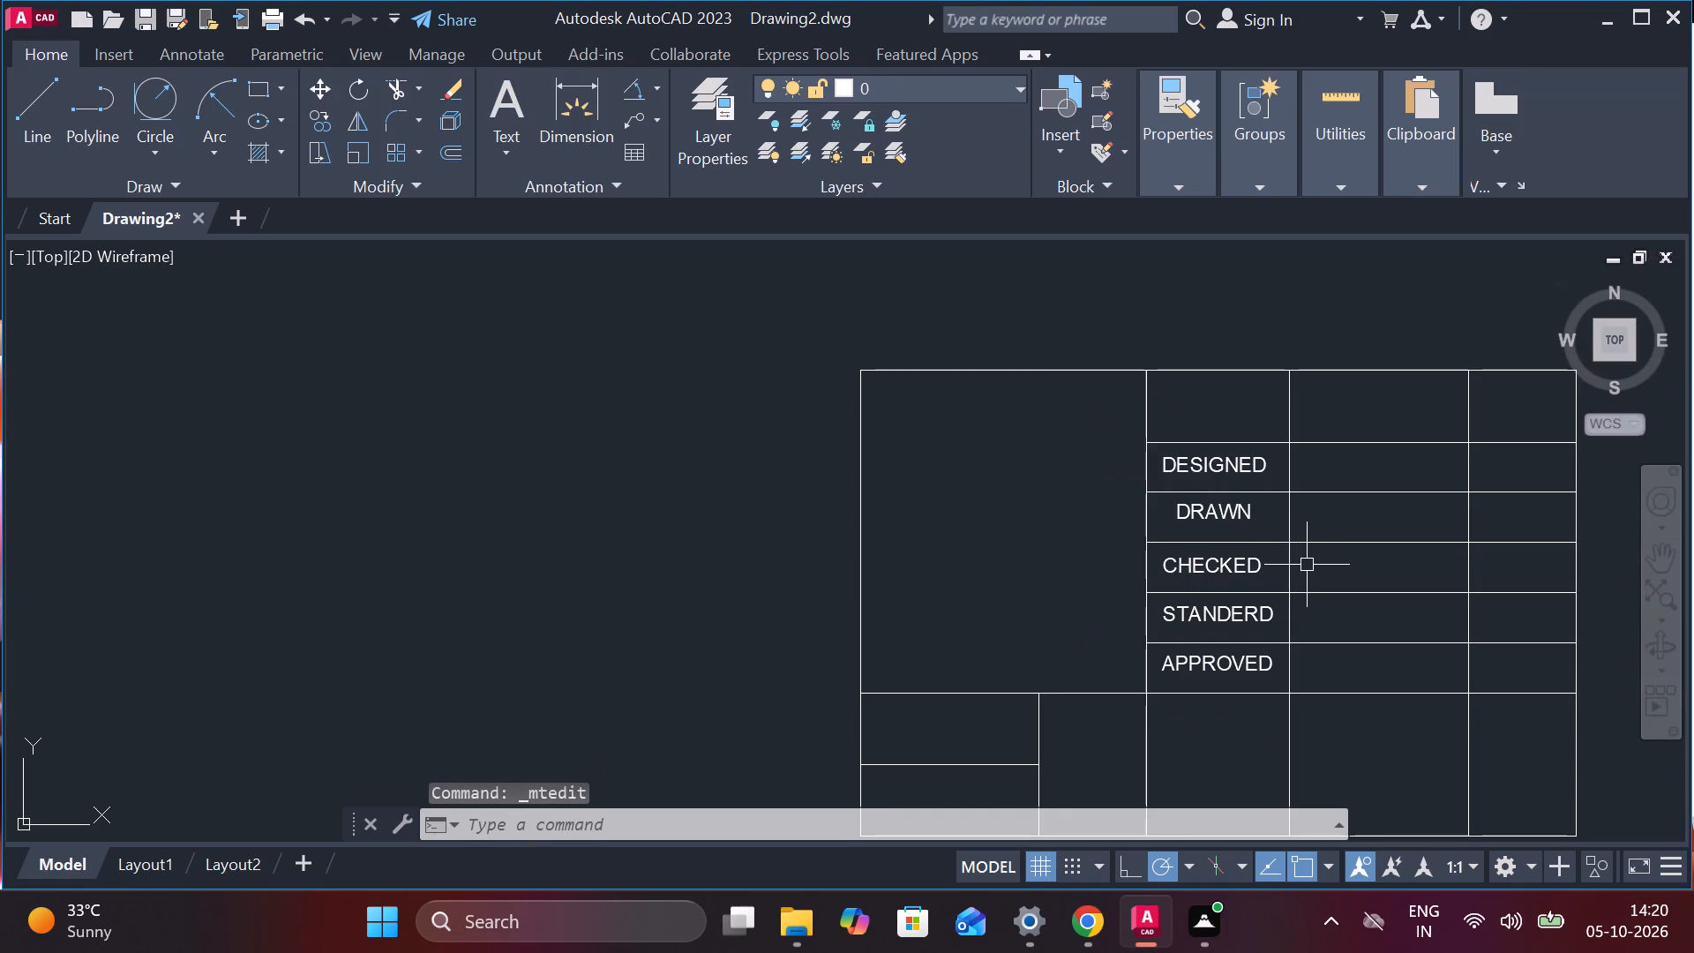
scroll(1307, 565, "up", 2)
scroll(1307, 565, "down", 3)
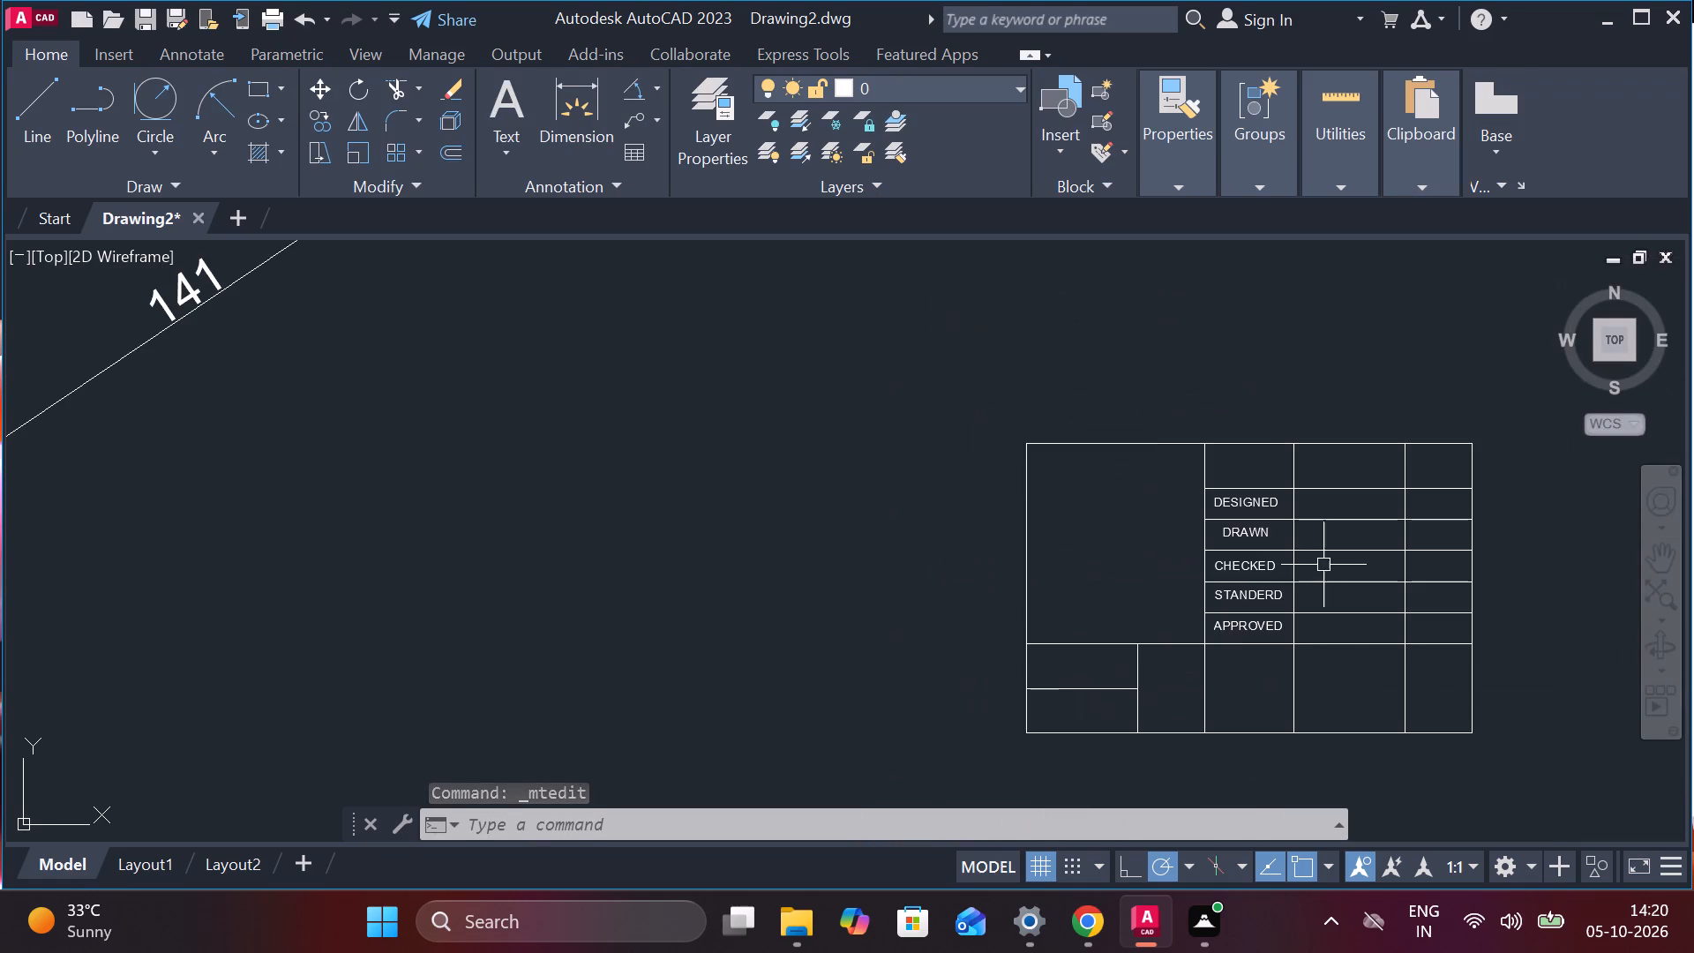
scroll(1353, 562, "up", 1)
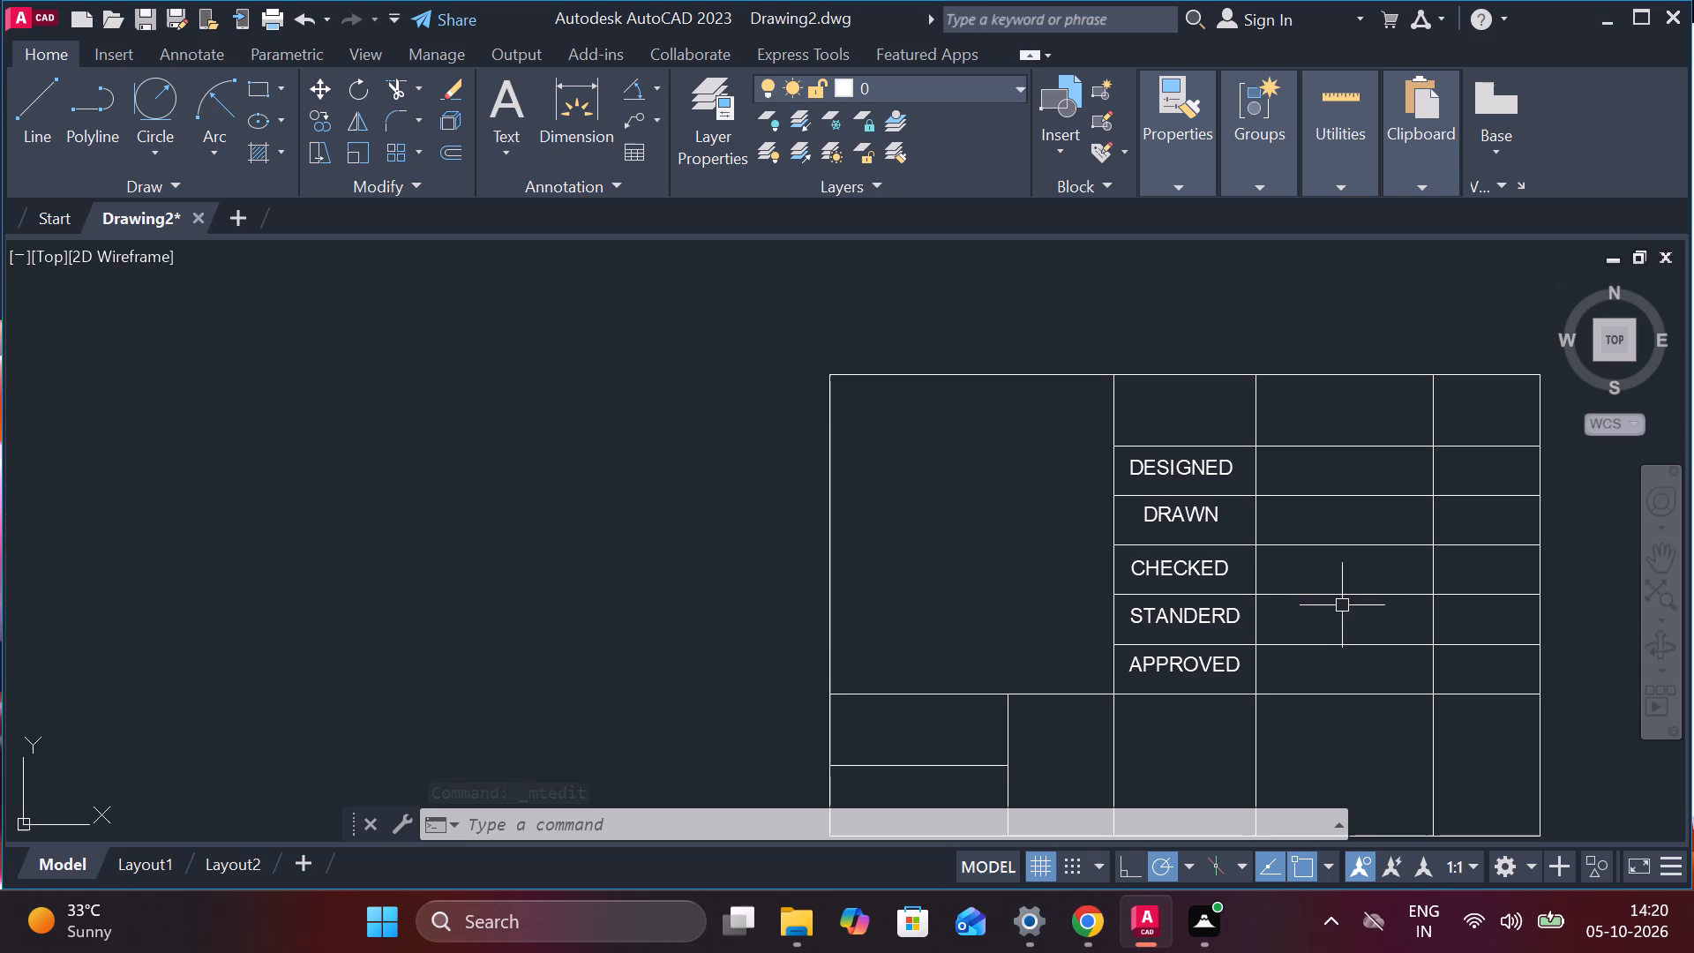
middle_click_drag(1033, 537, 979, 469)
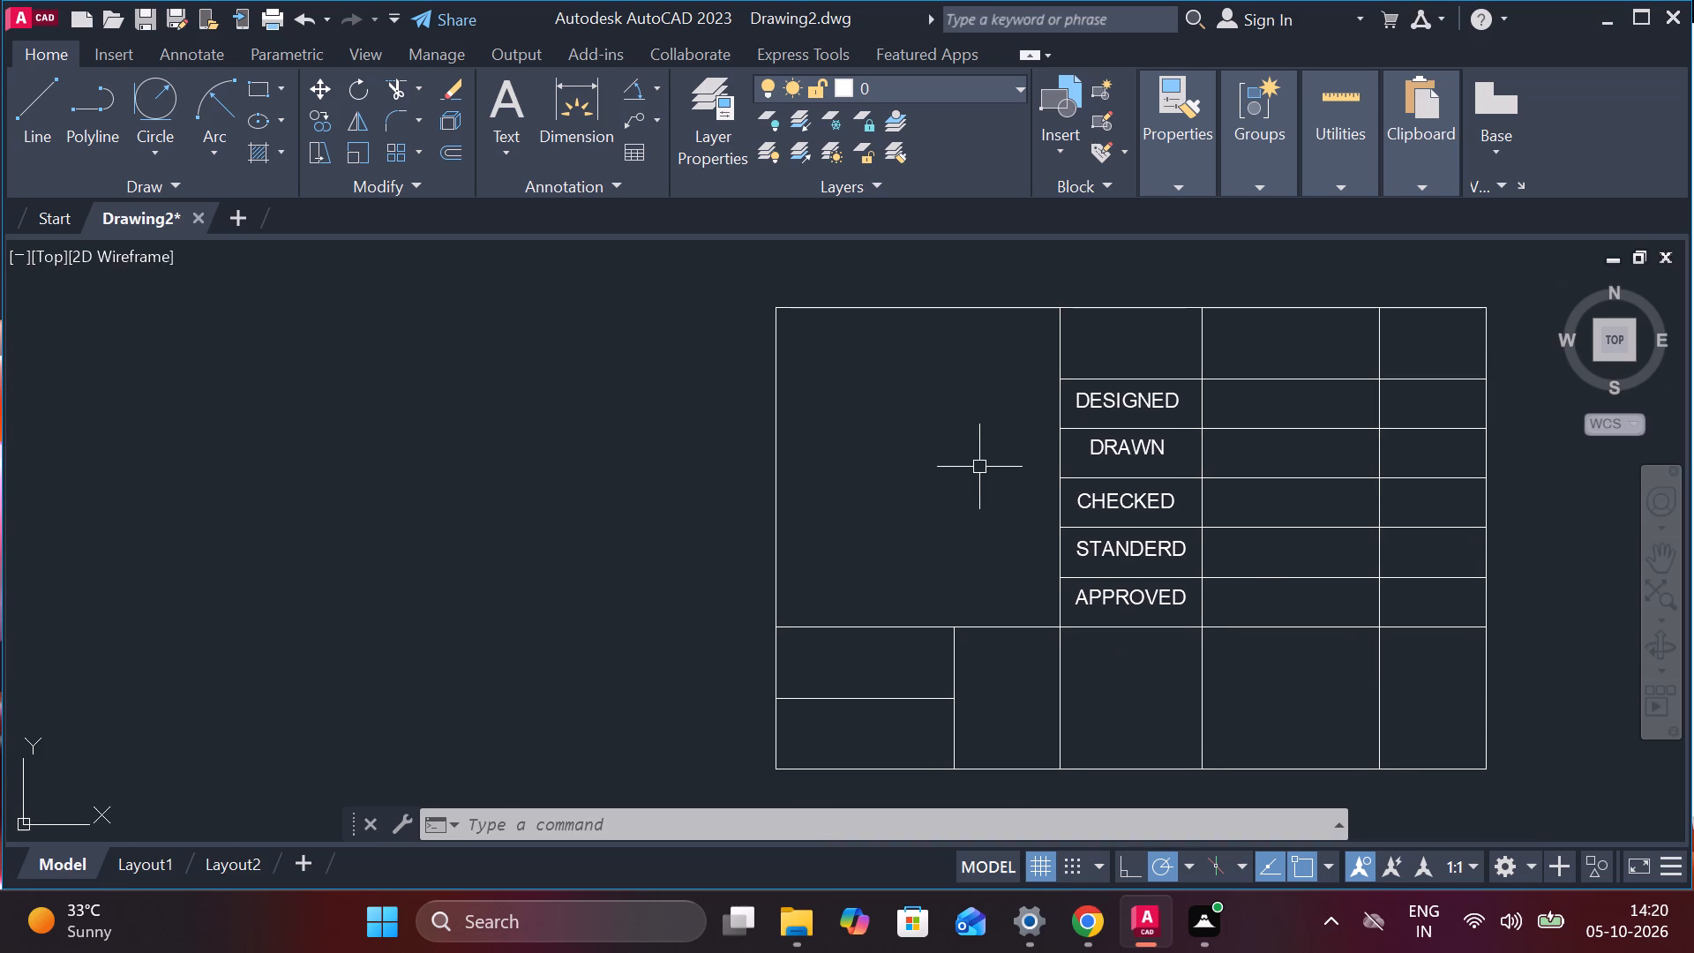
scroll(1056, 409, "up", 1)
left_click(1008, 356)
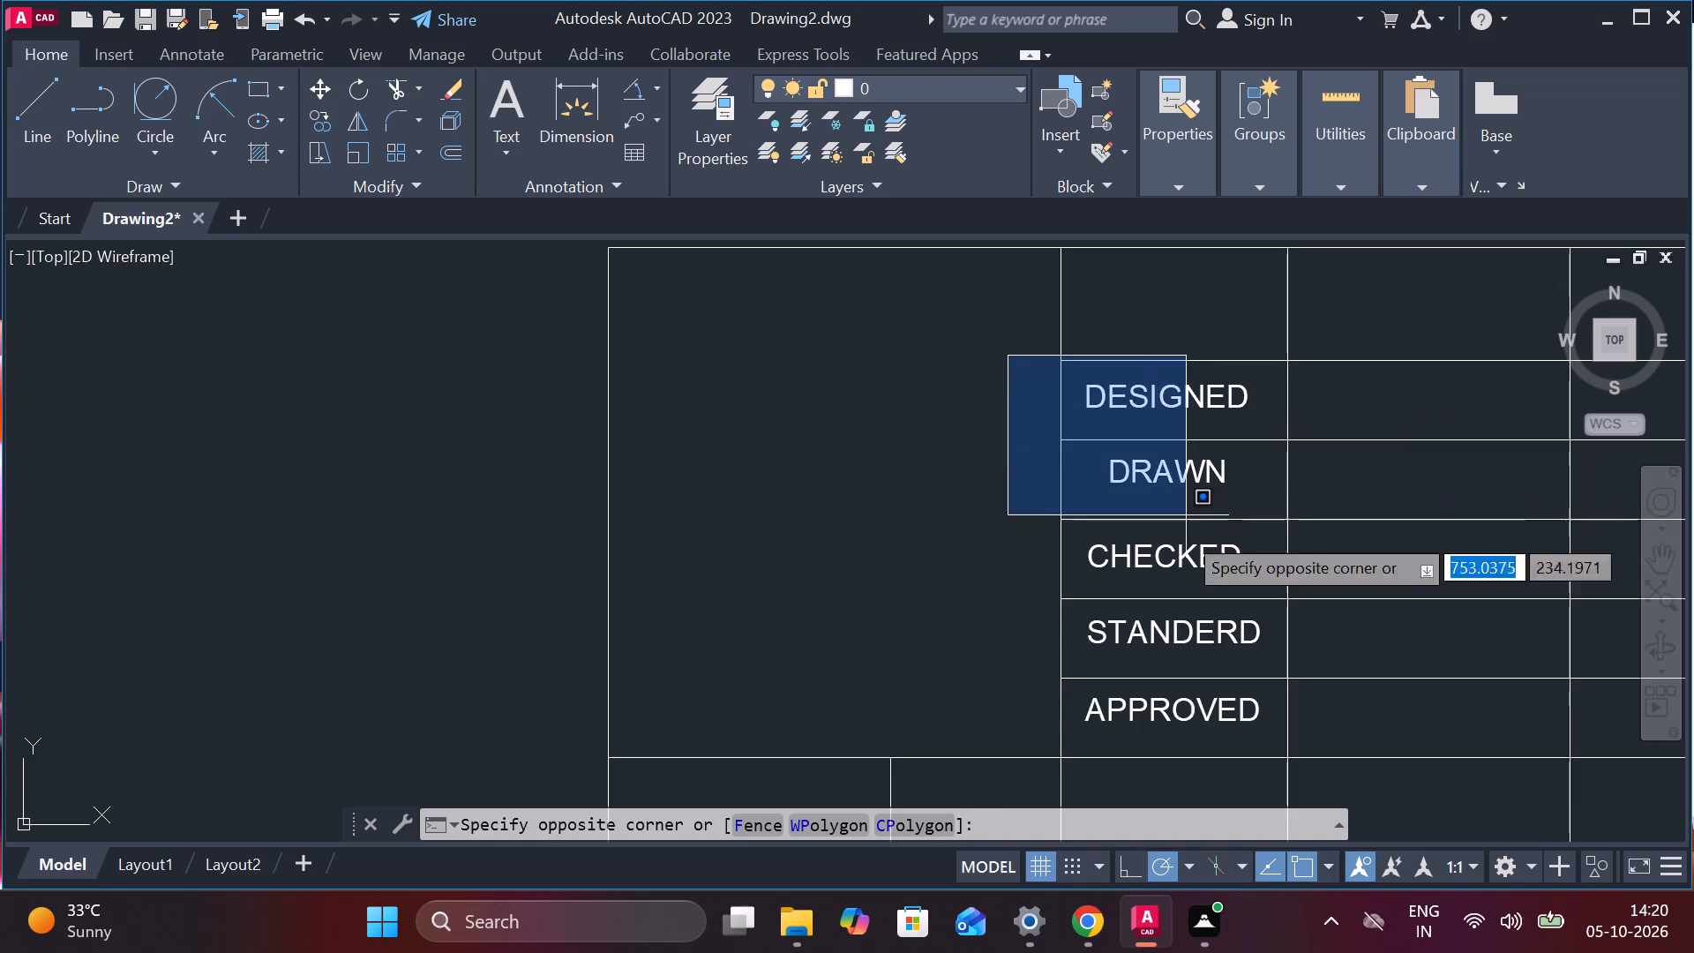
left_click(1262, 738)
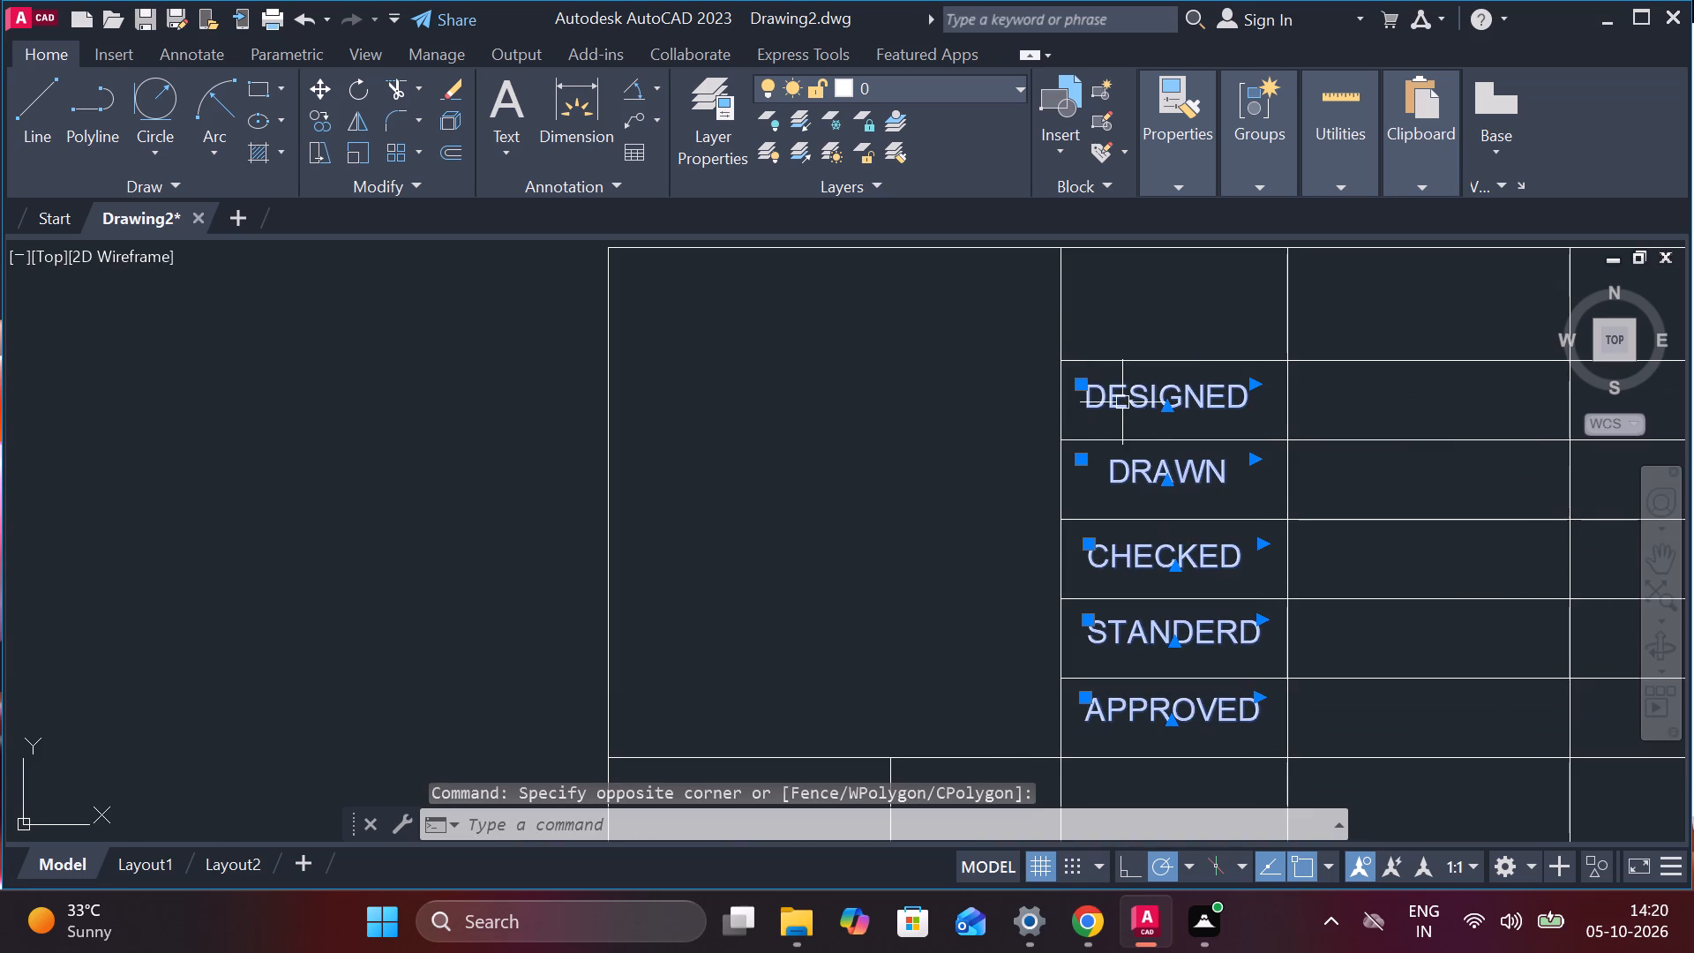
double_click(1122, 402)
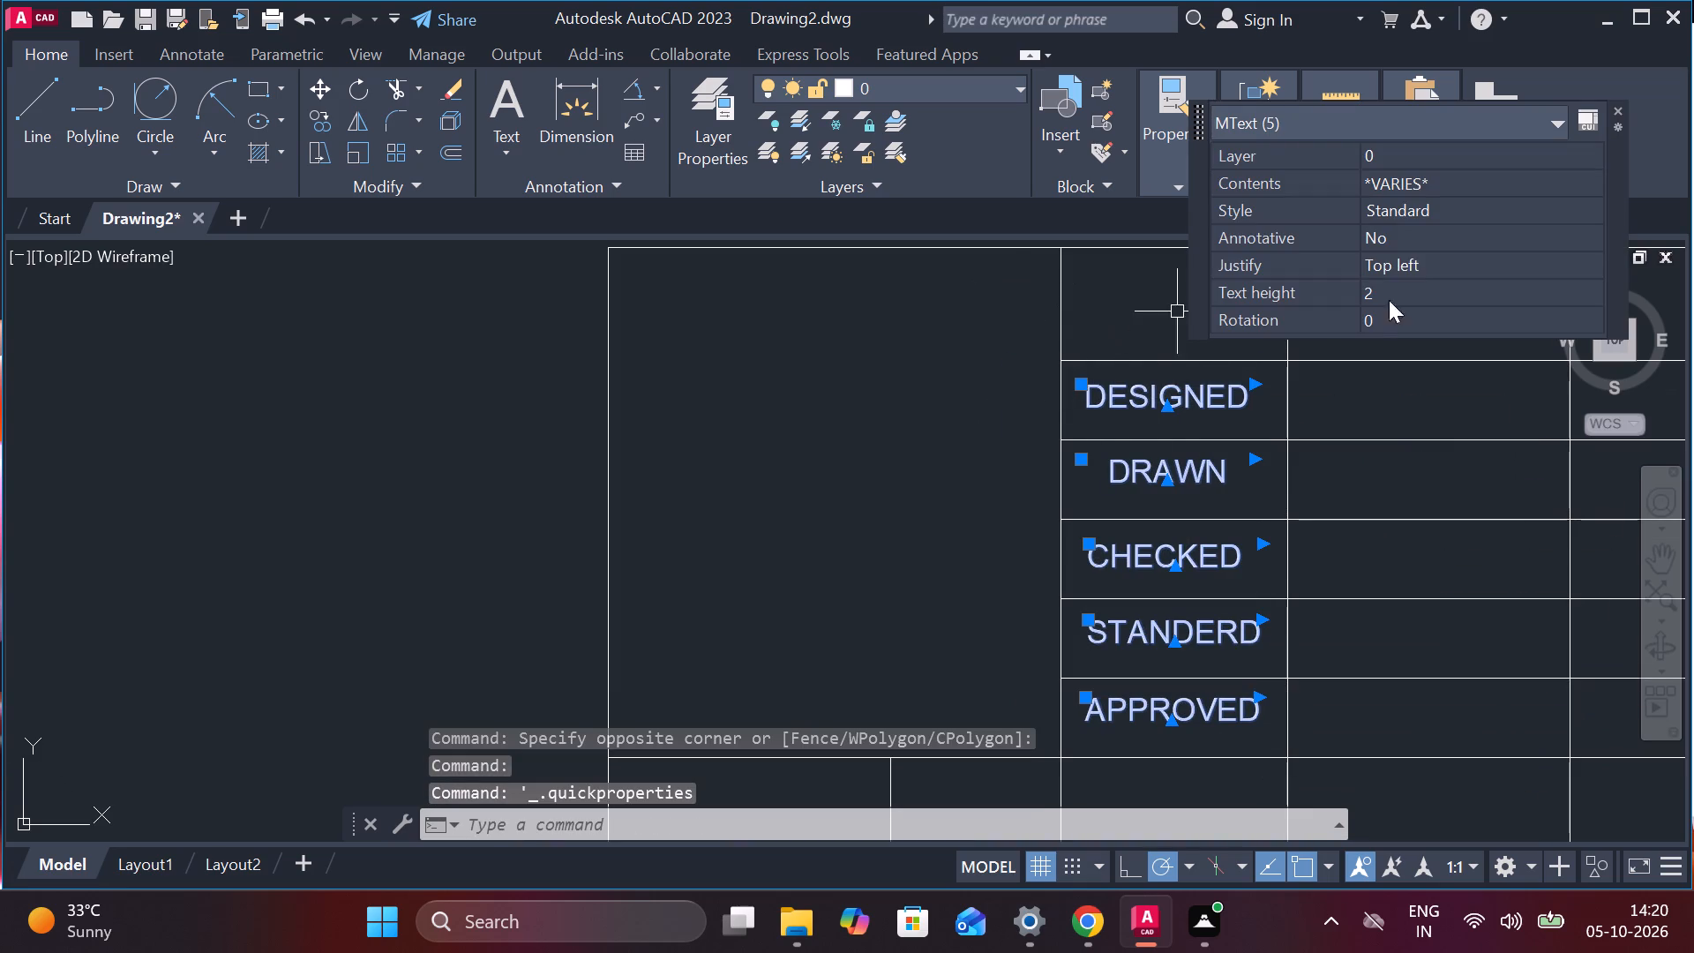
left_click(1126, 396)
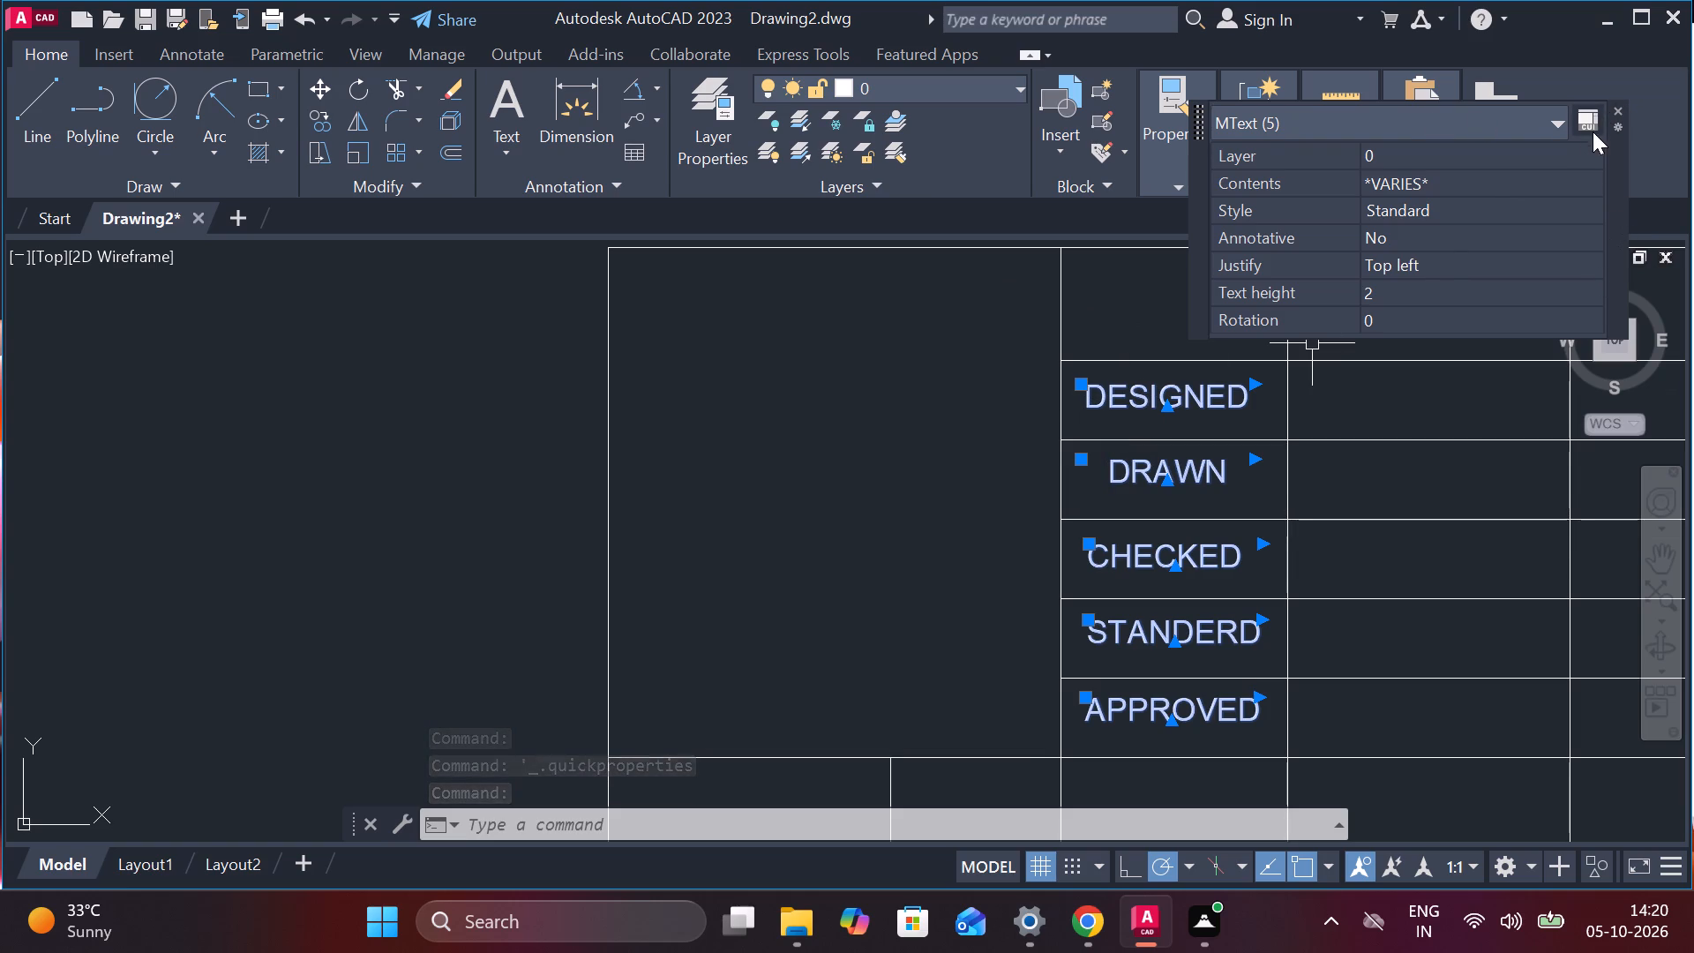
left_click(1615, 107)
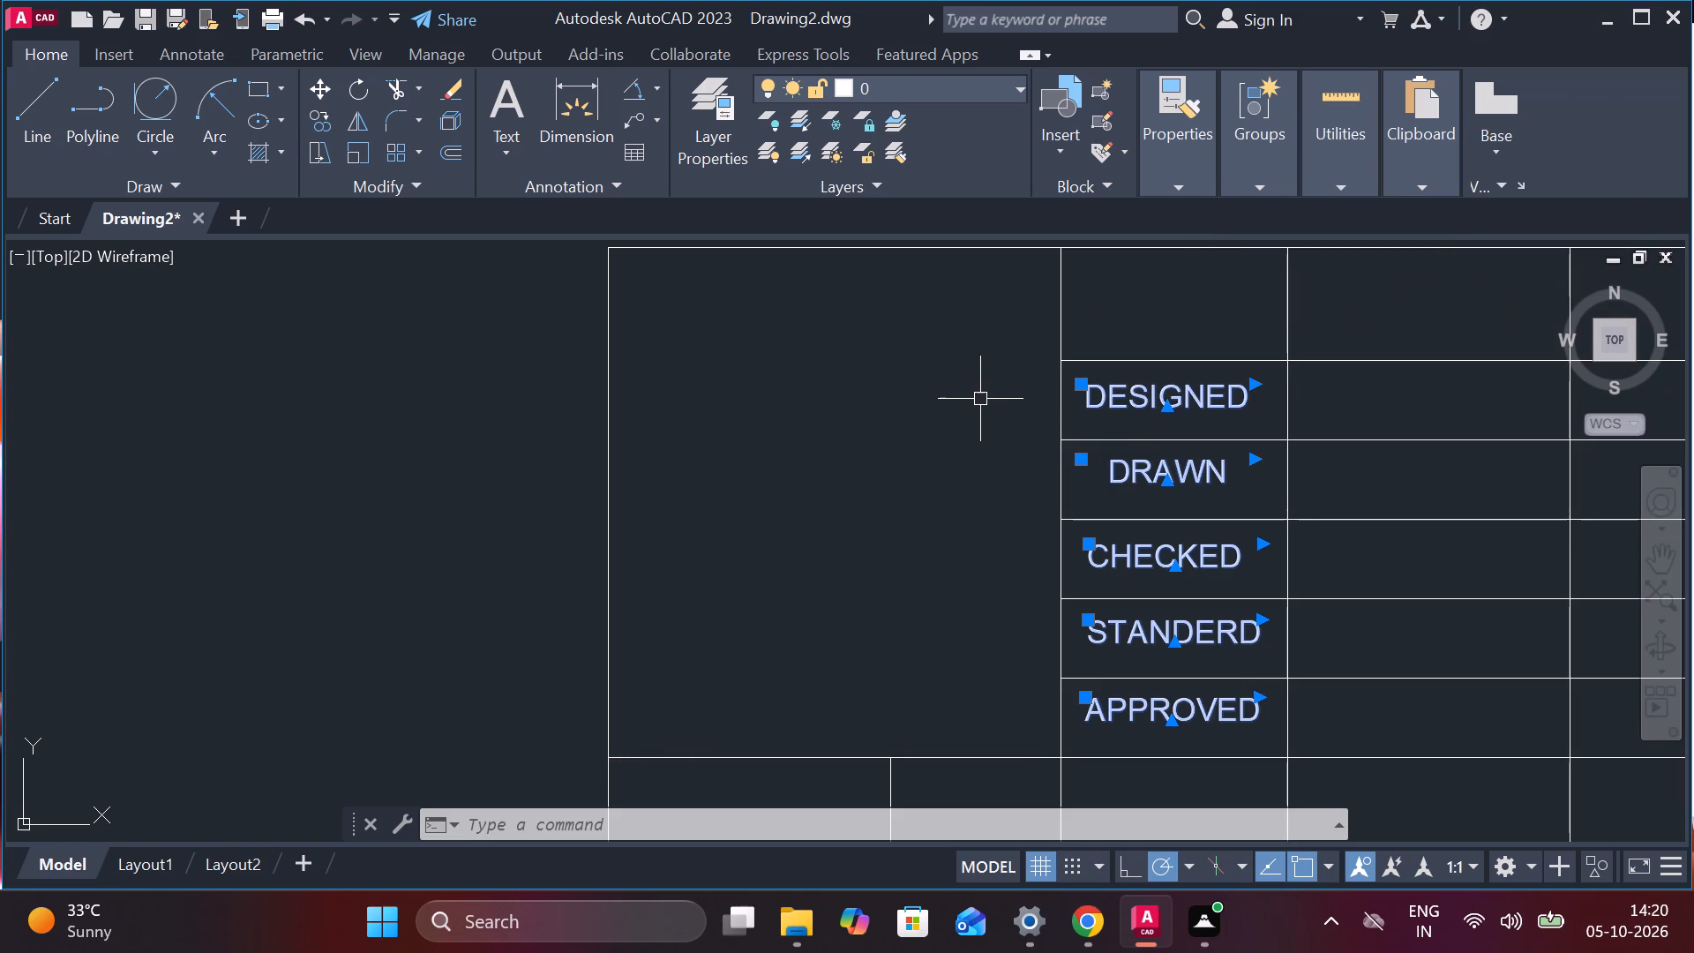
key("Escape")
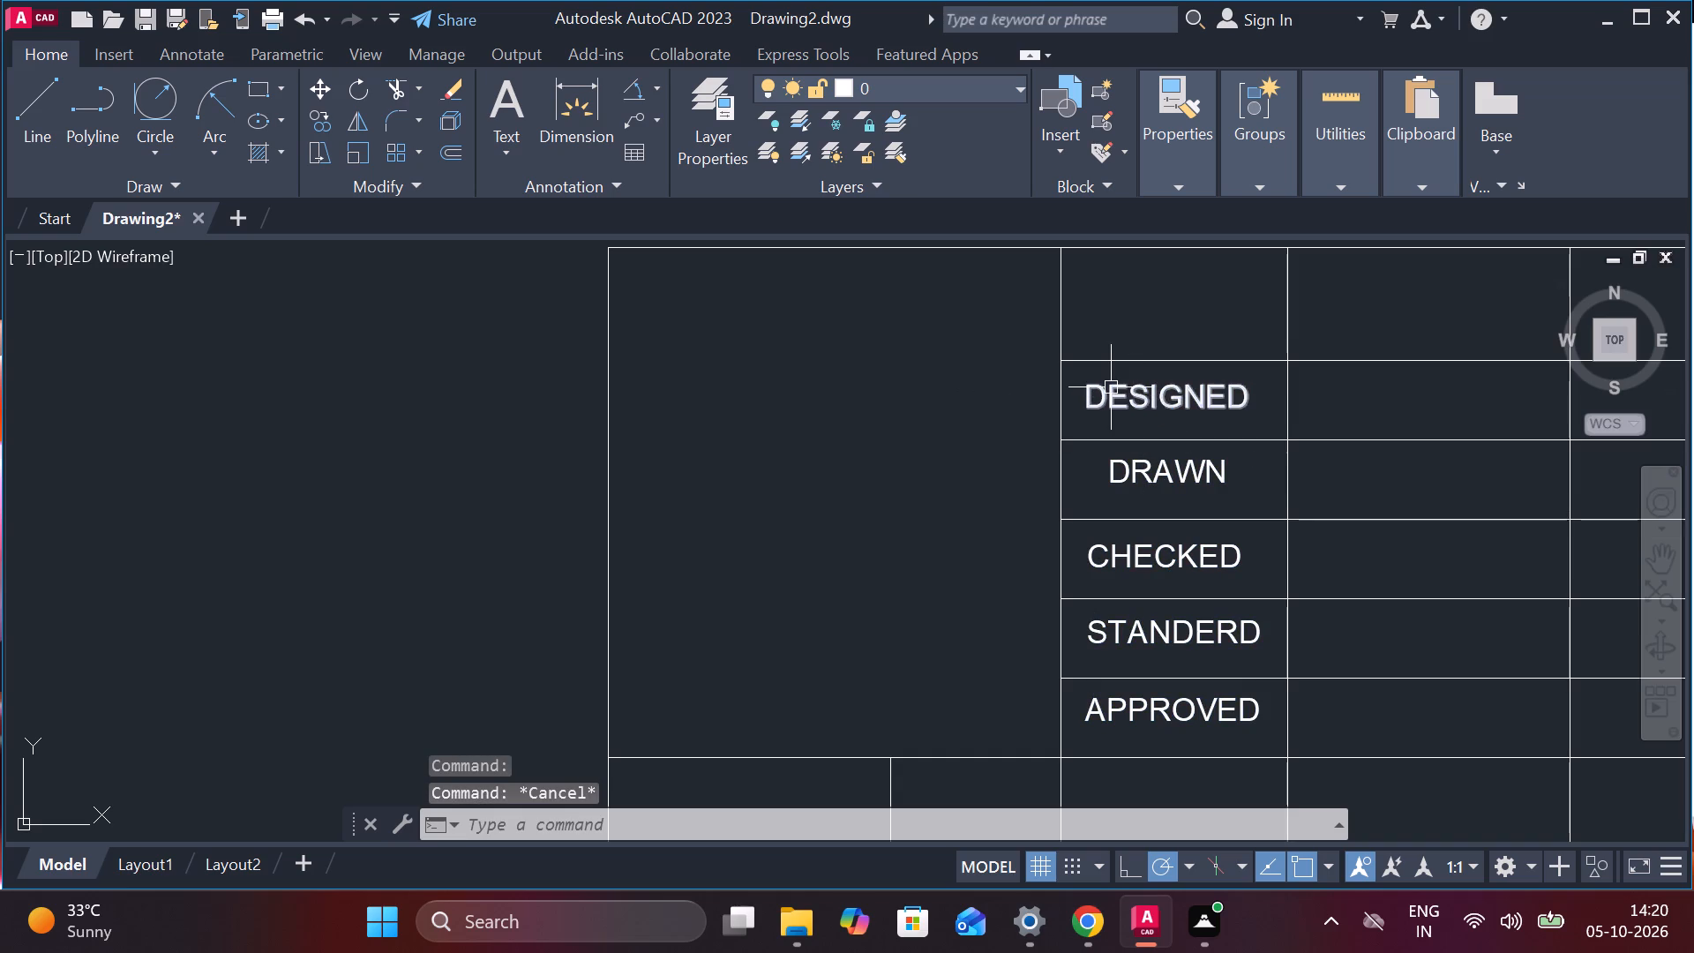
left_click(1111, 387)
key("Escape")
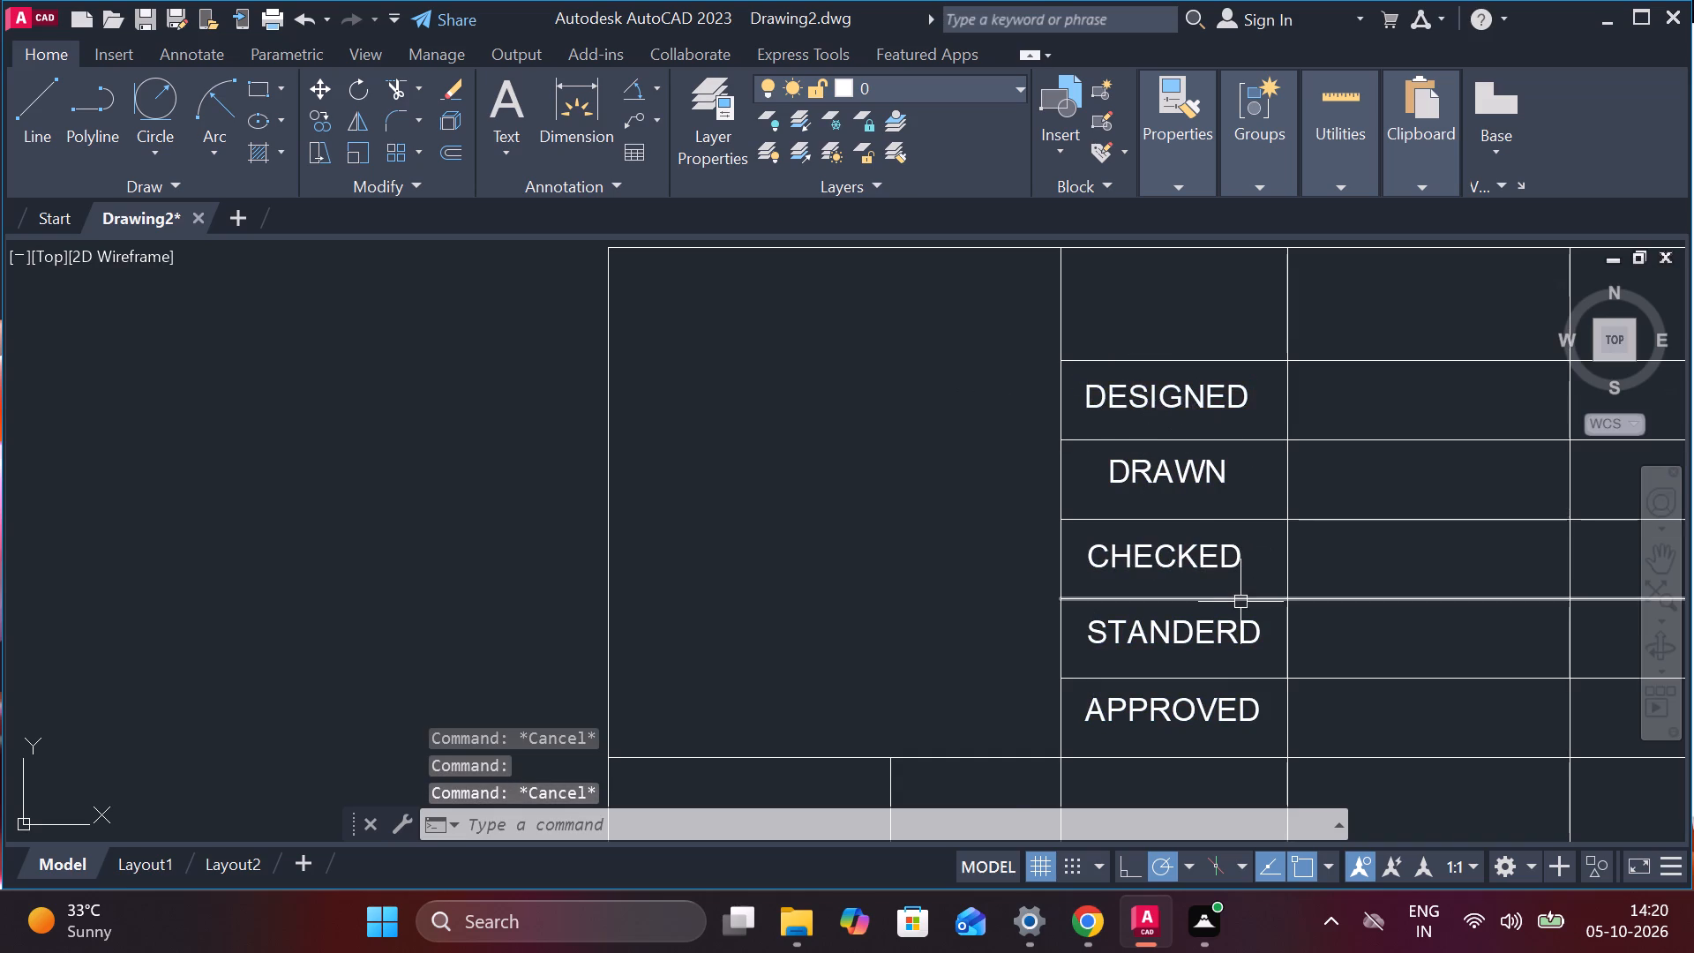
Trim away the two vertical column lines below the APPROVED row, leaving one wide cell at the table's bottom.
scroll(1220, 602, "down", 1)
middle_click_drag(1039, 584, 809, 319)
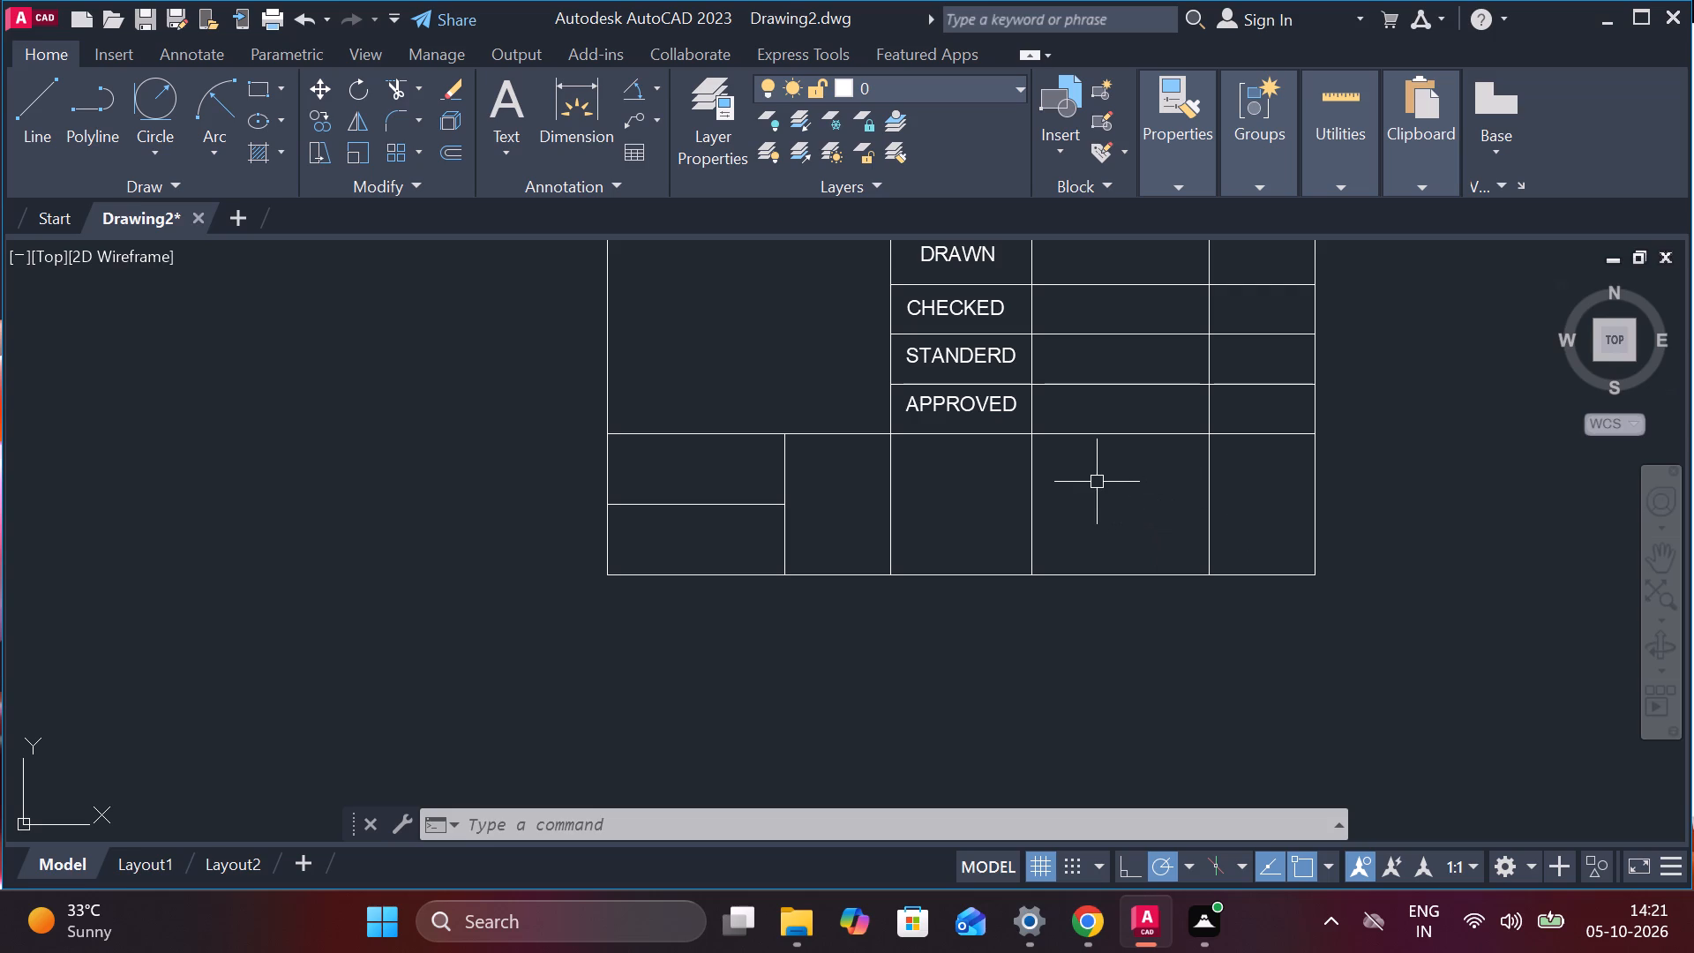
type("TR")
key("Return")
left_click(1023, 487)
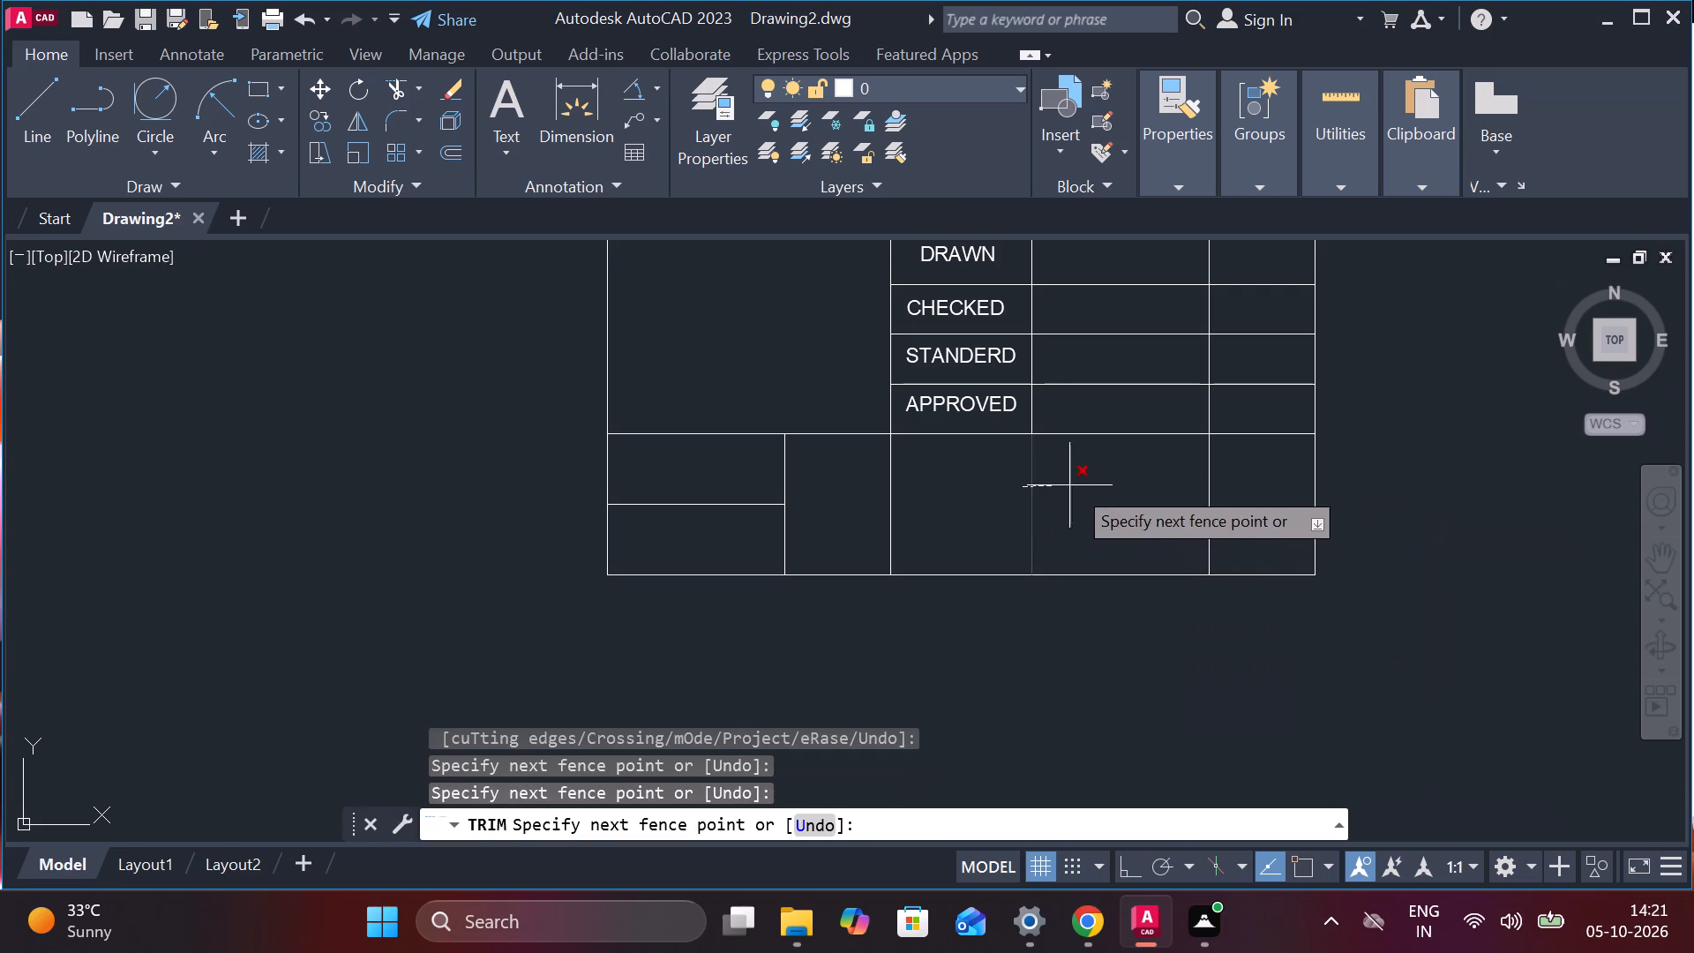
left_click(1215, 485)
key("Escape")
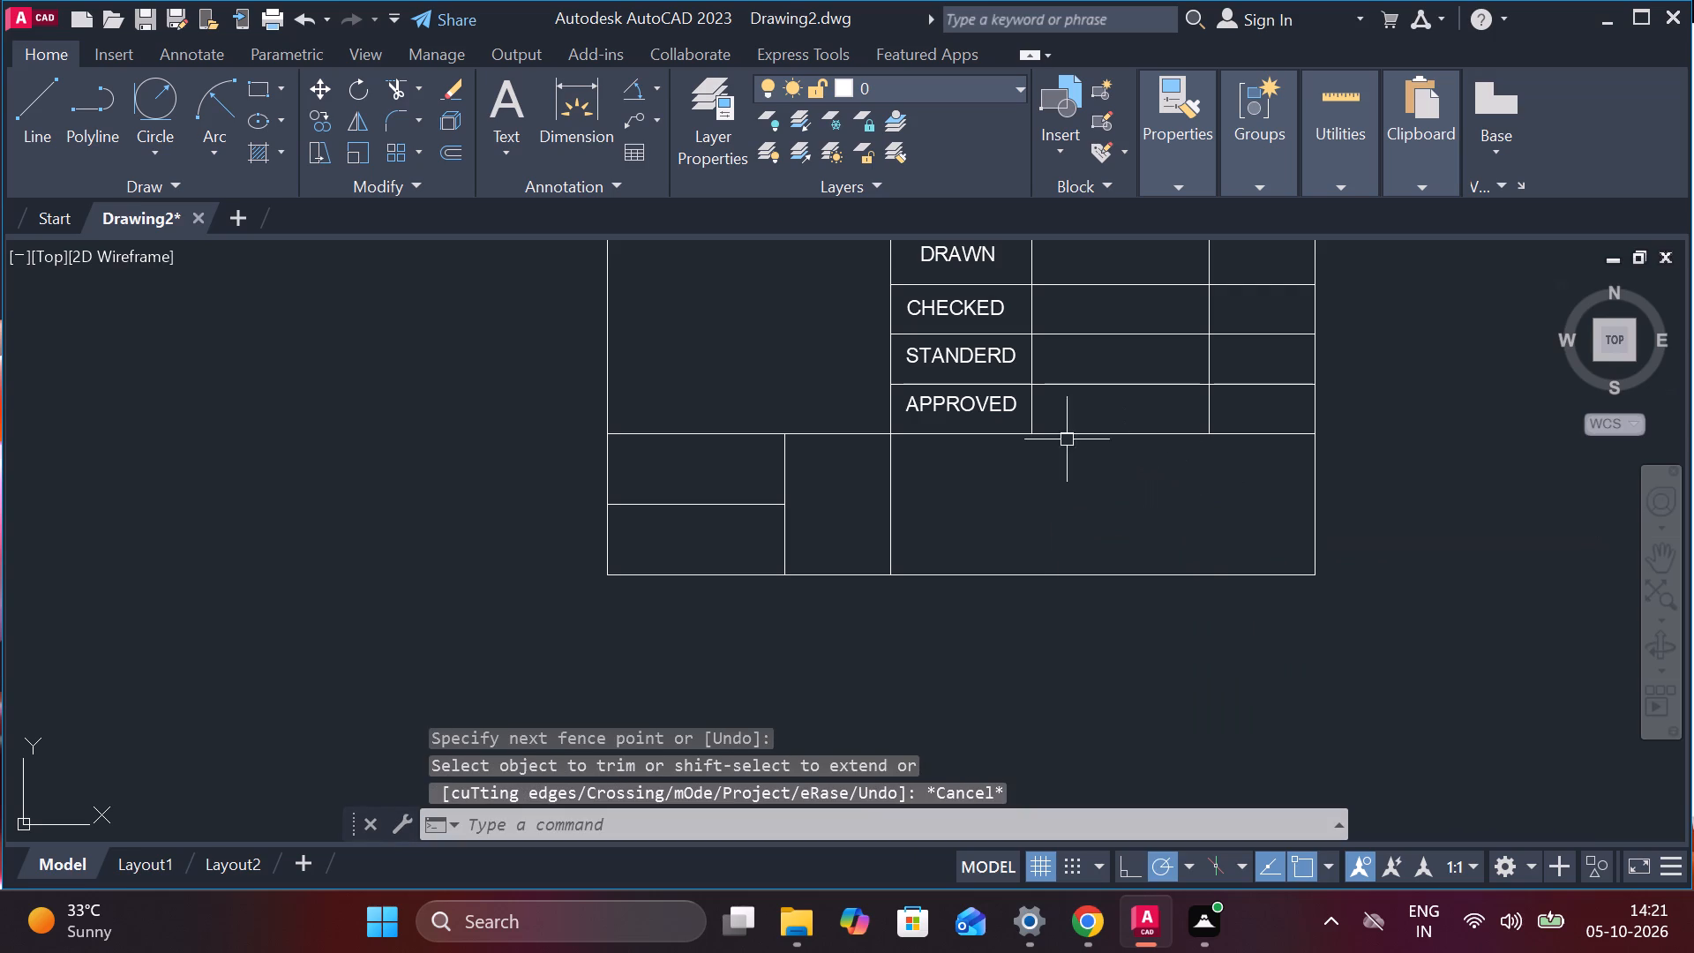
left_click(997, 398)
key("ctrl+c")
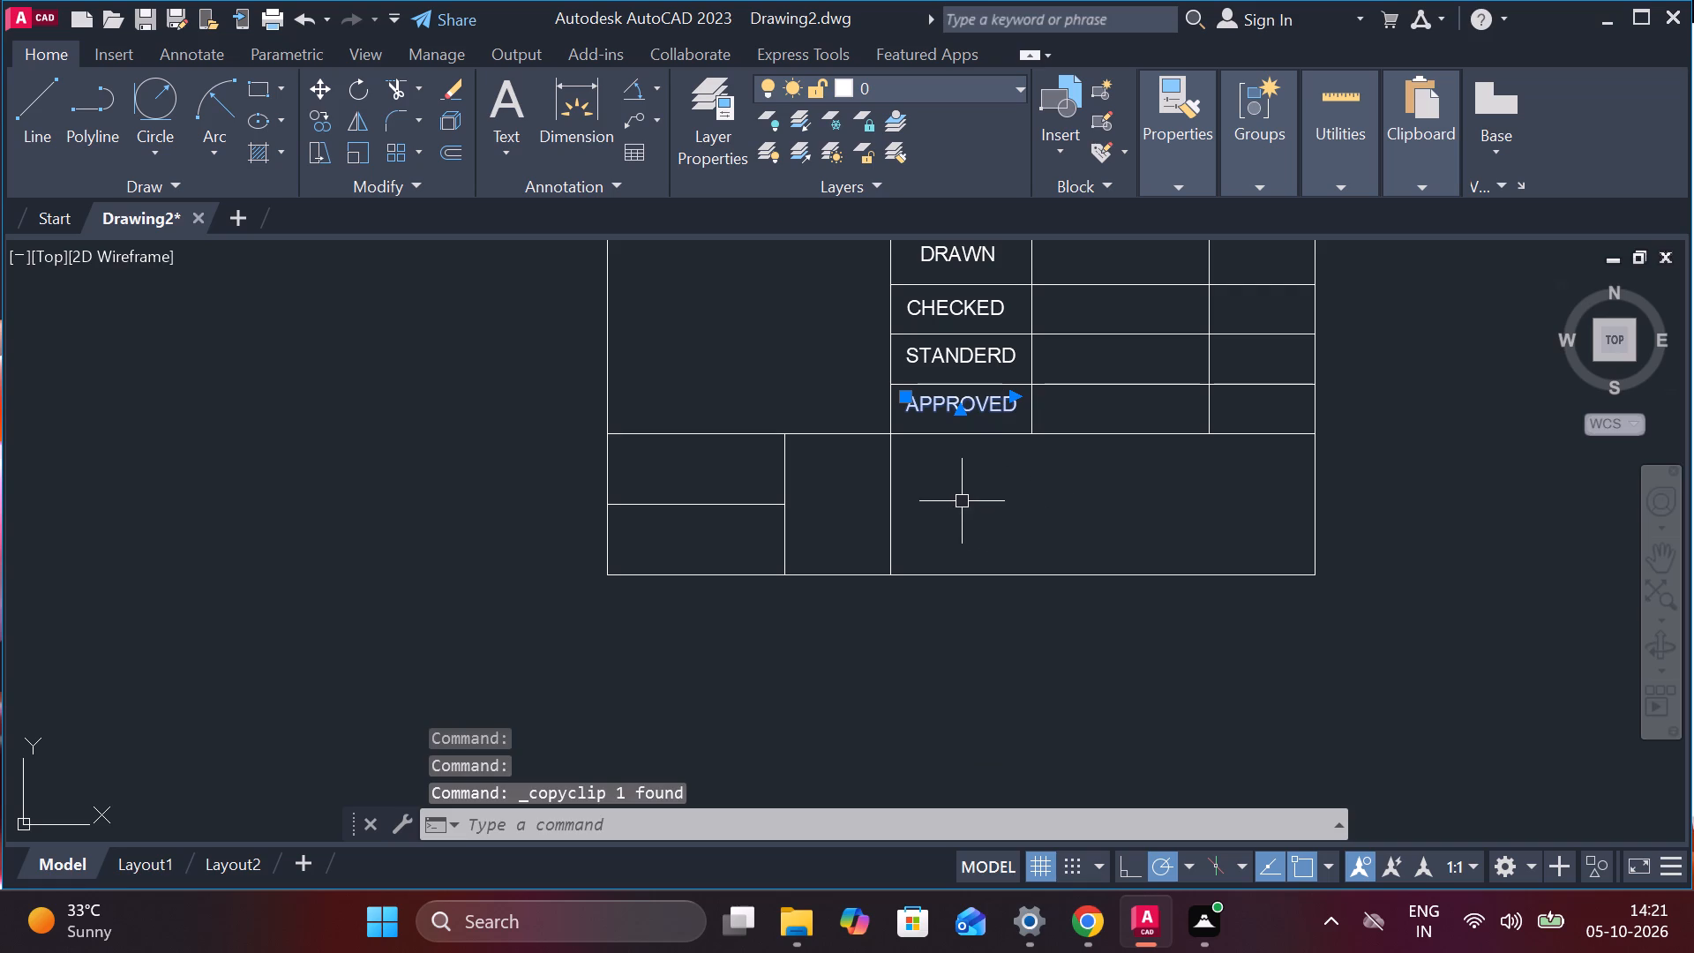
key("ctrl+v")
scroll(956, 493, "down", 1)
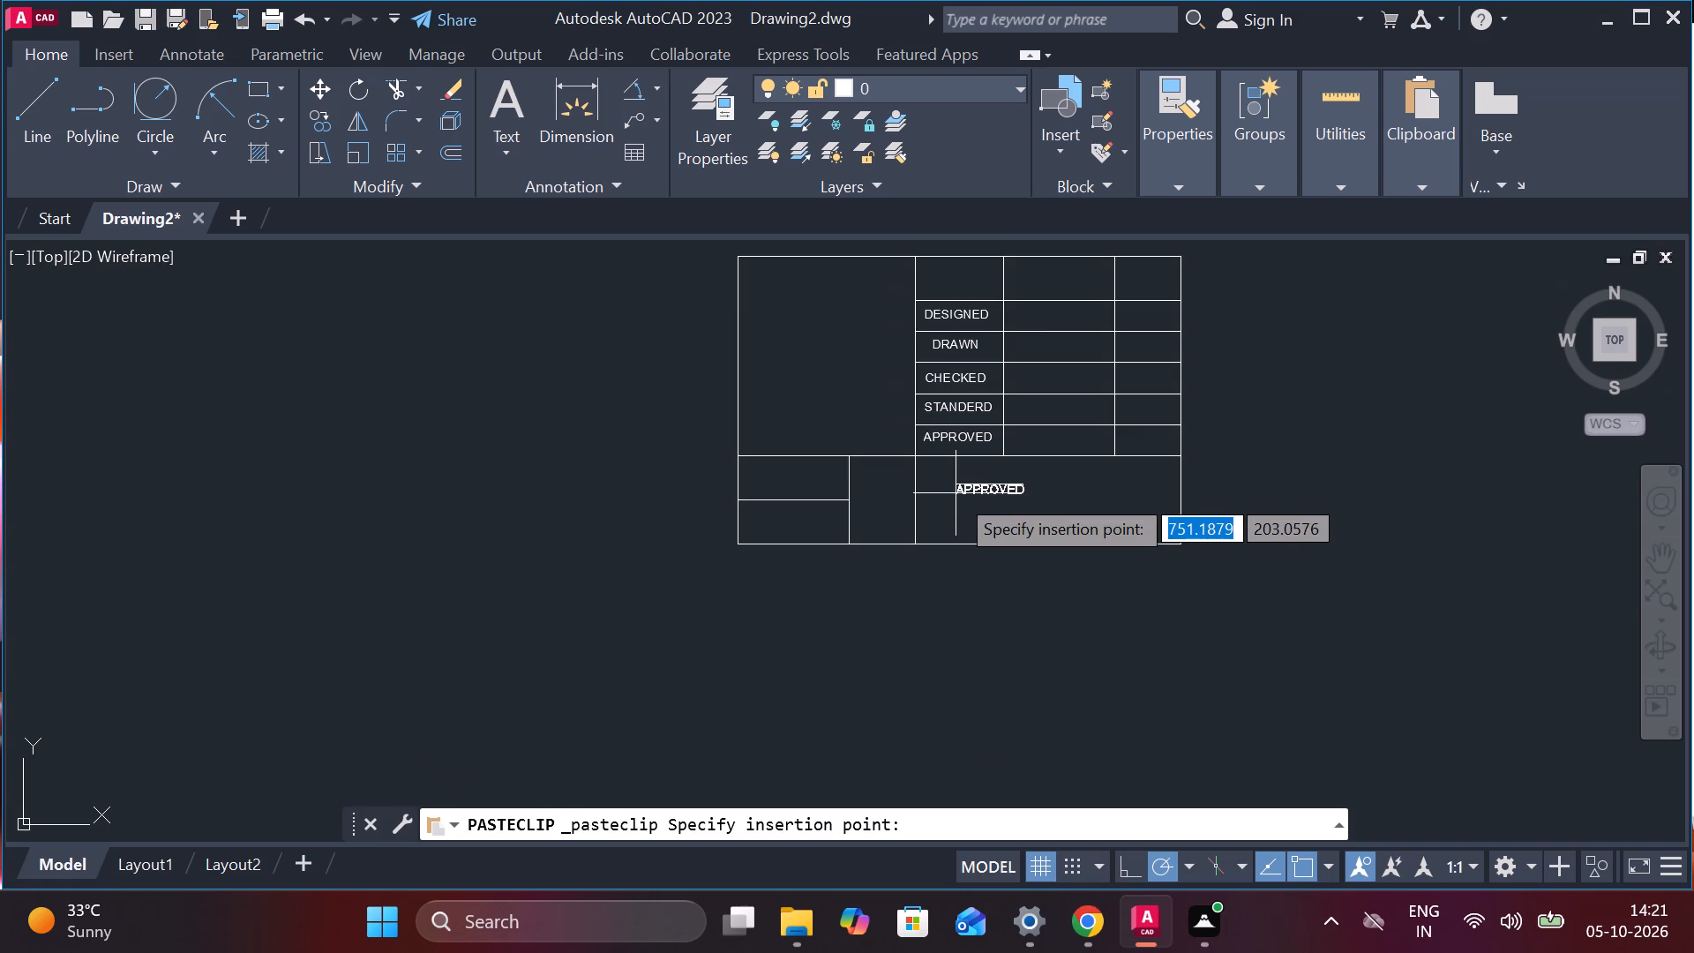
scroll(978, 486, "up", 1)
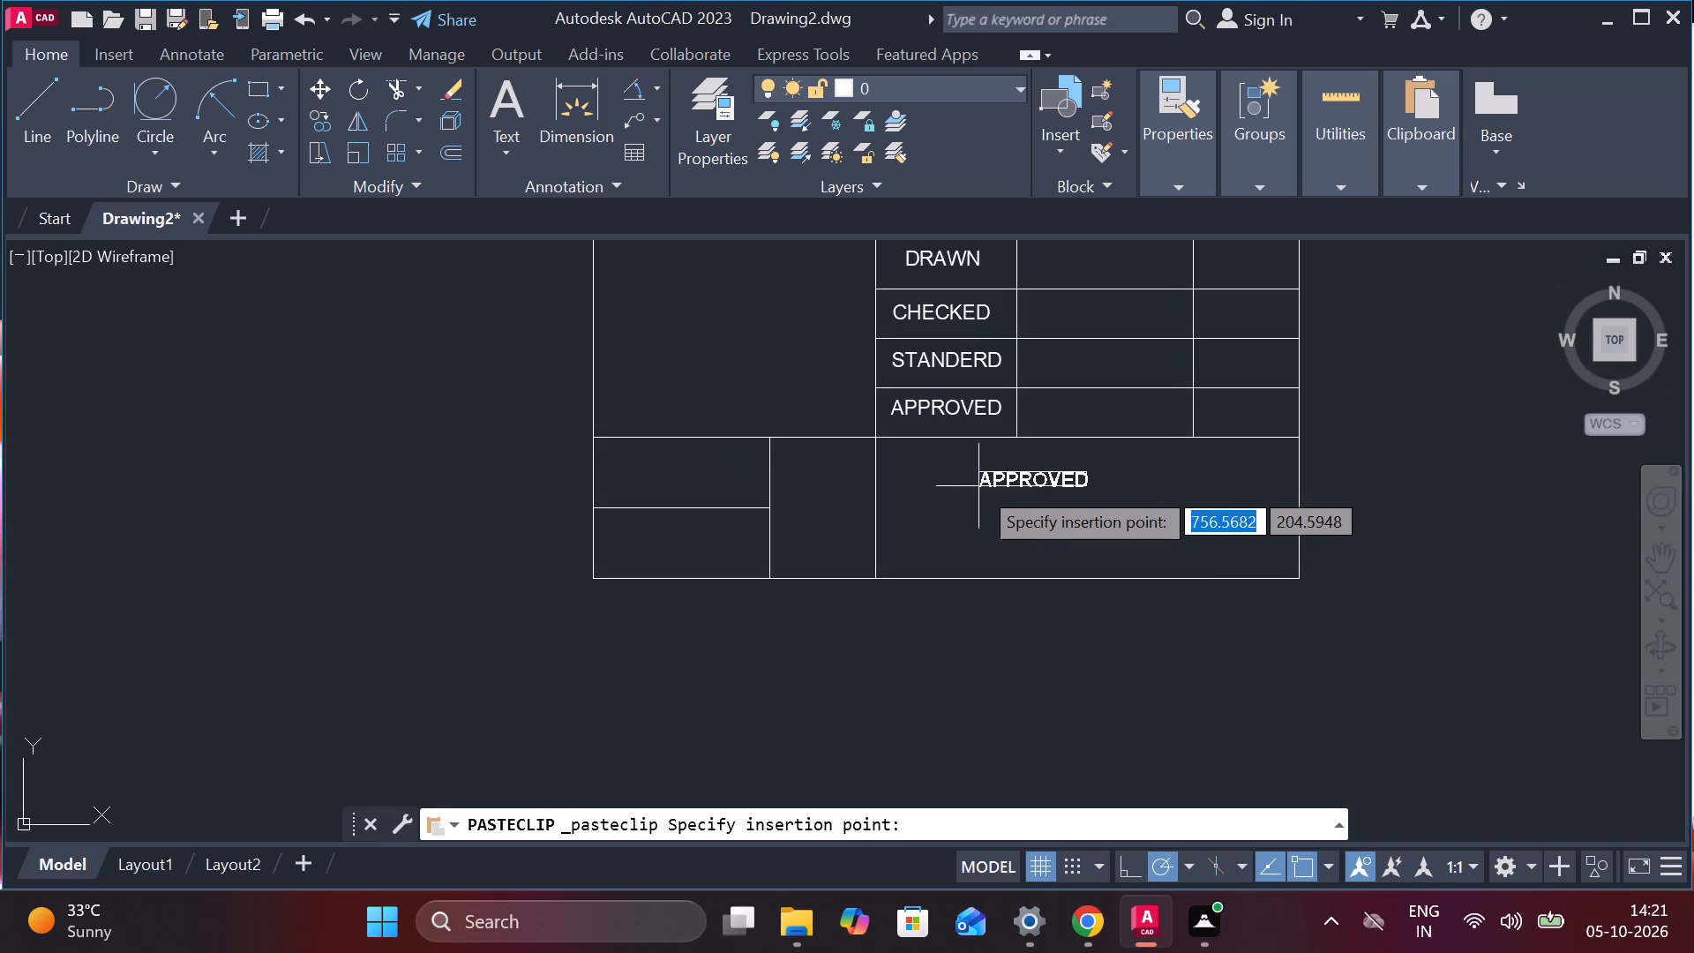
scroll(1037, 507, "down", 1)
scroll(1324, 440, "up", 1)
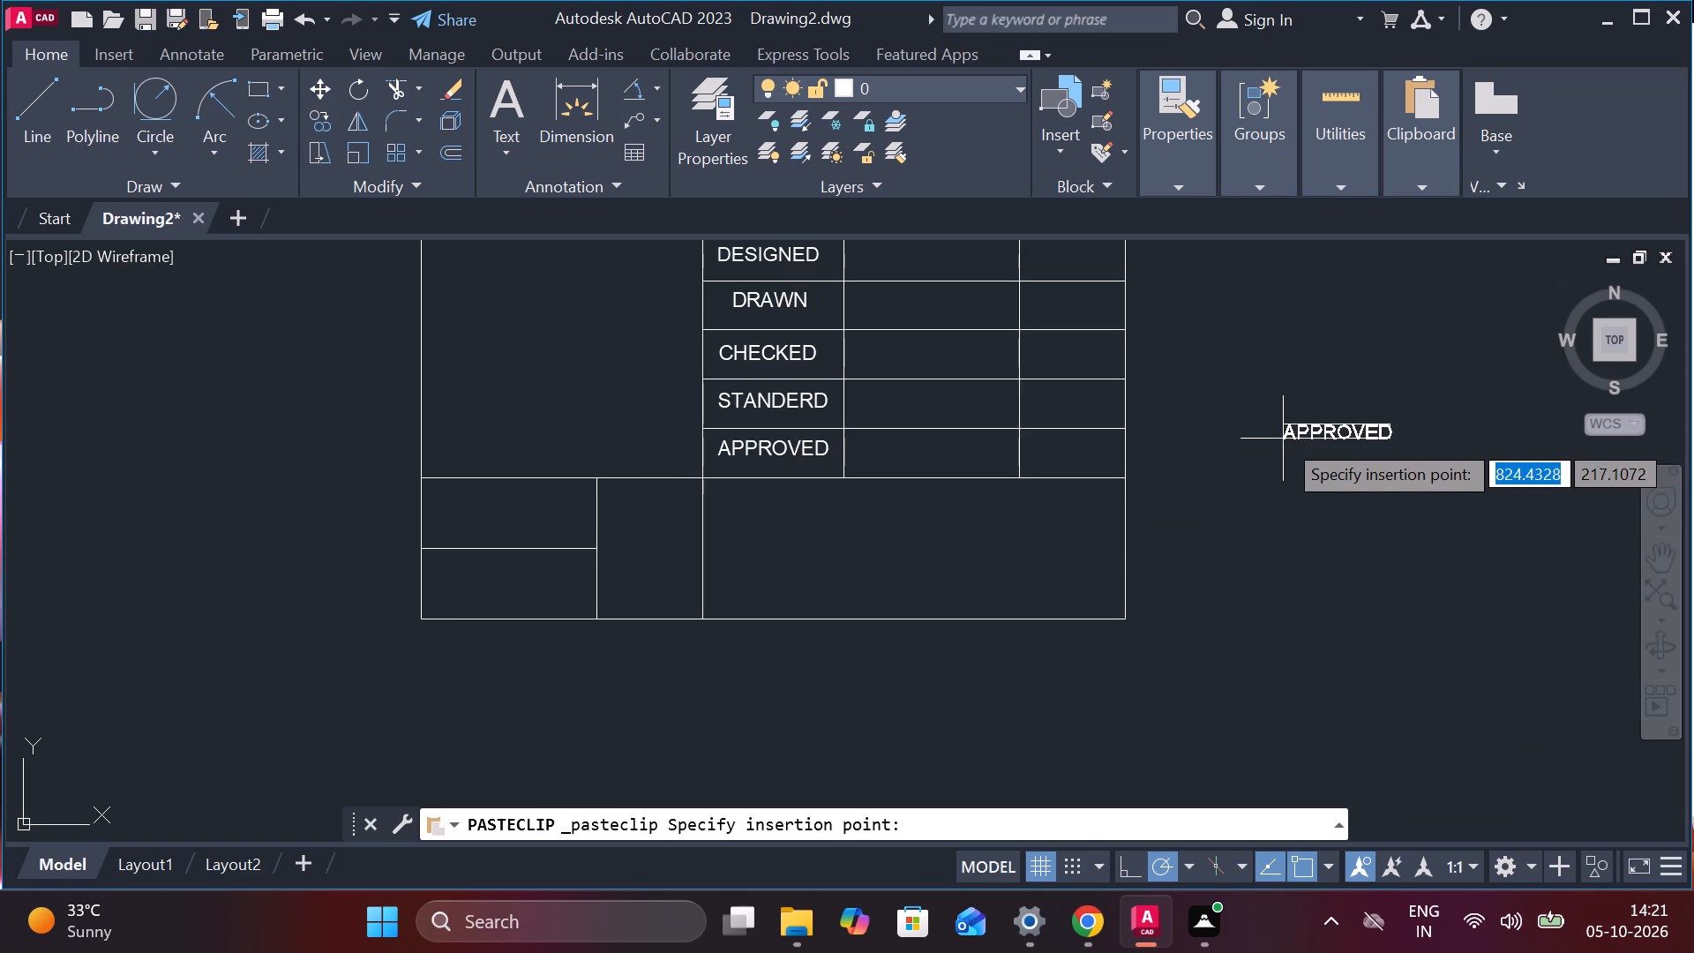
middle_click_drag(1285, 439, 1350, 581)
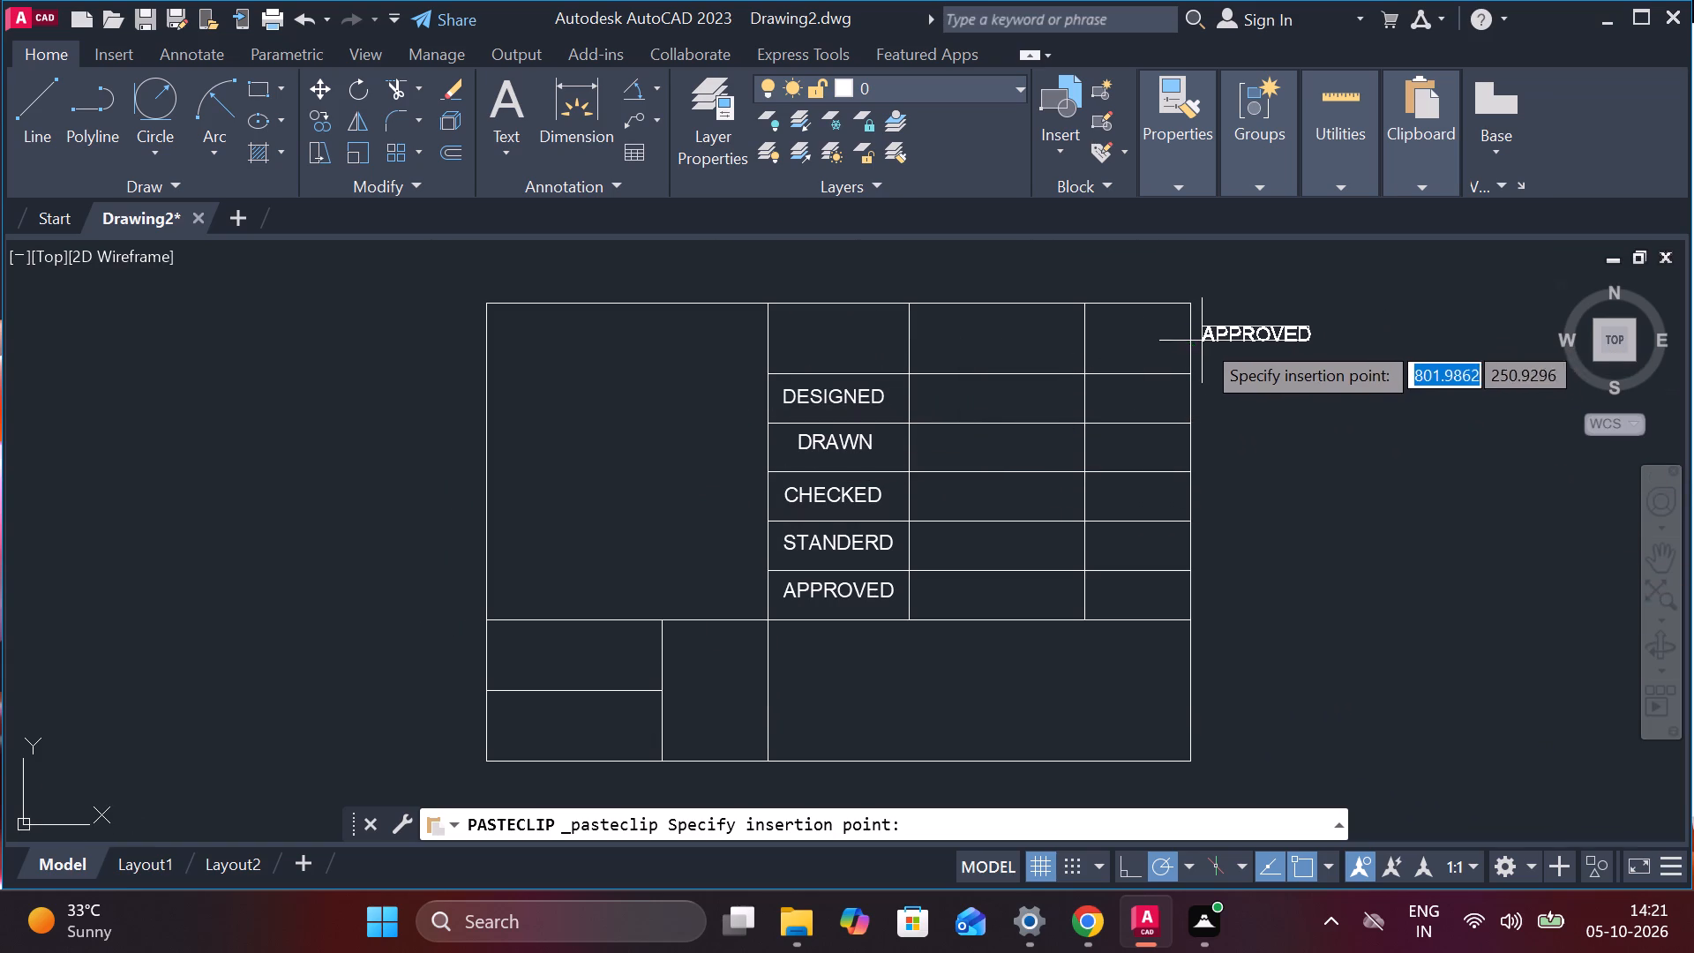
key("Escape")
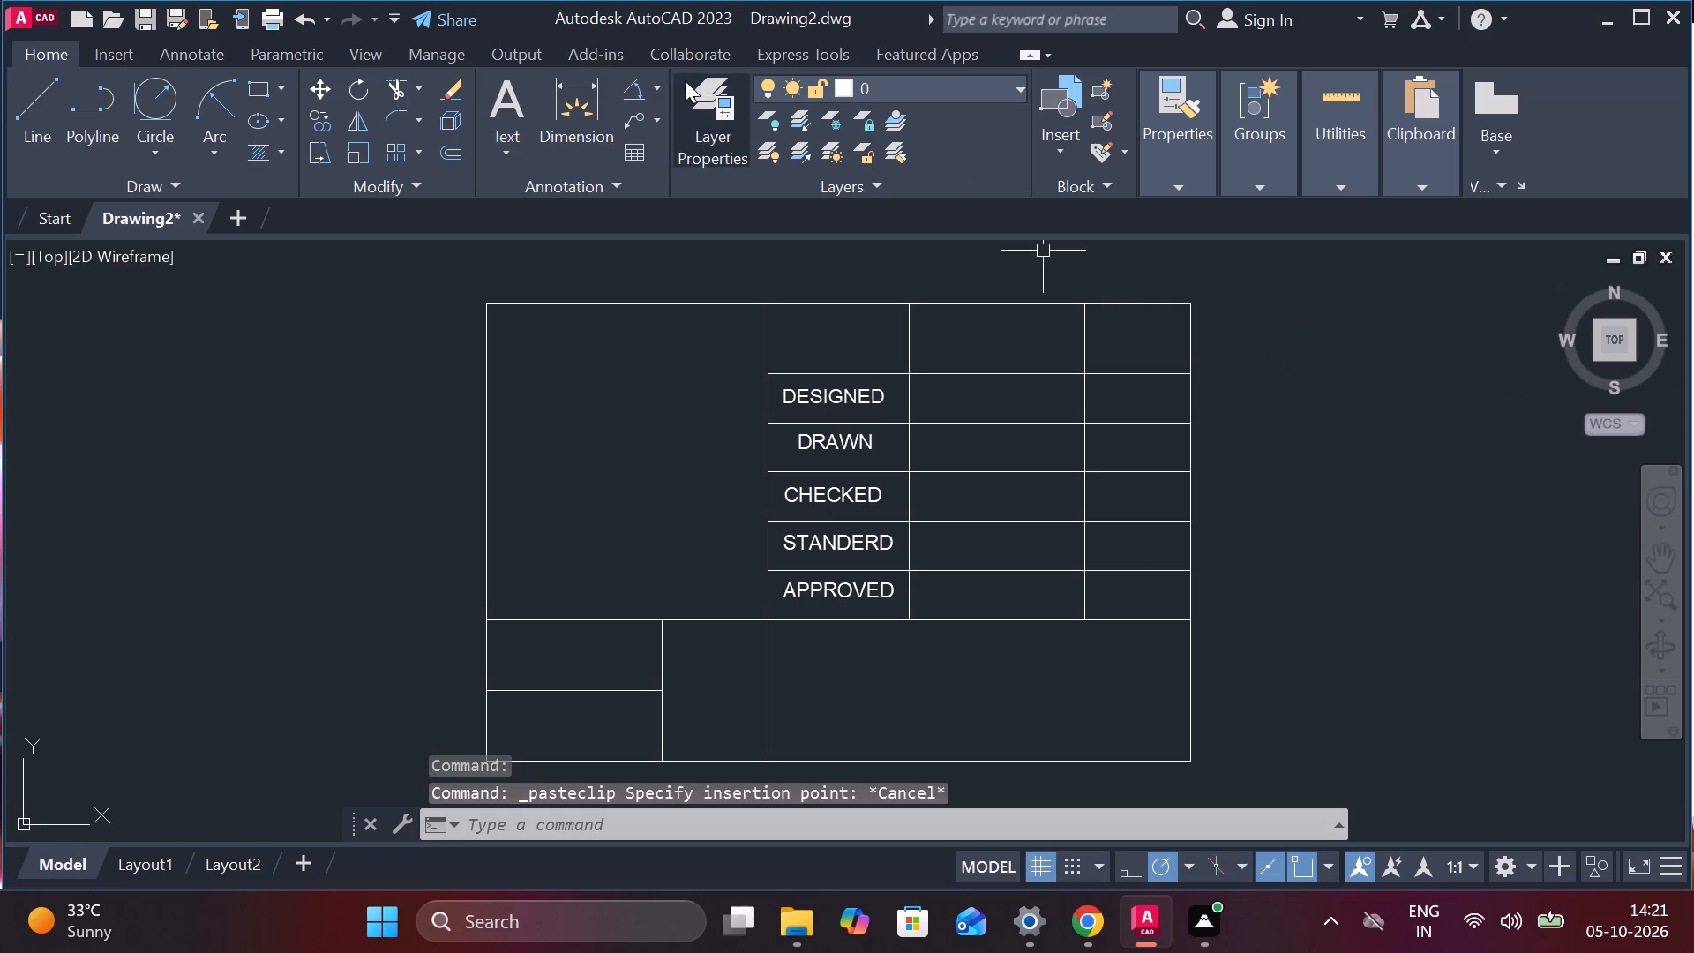
Check the widths of the last two columns along the table's top edge with temporary linear dimensions.
left_click(658, 91)
left_click(673, 136)
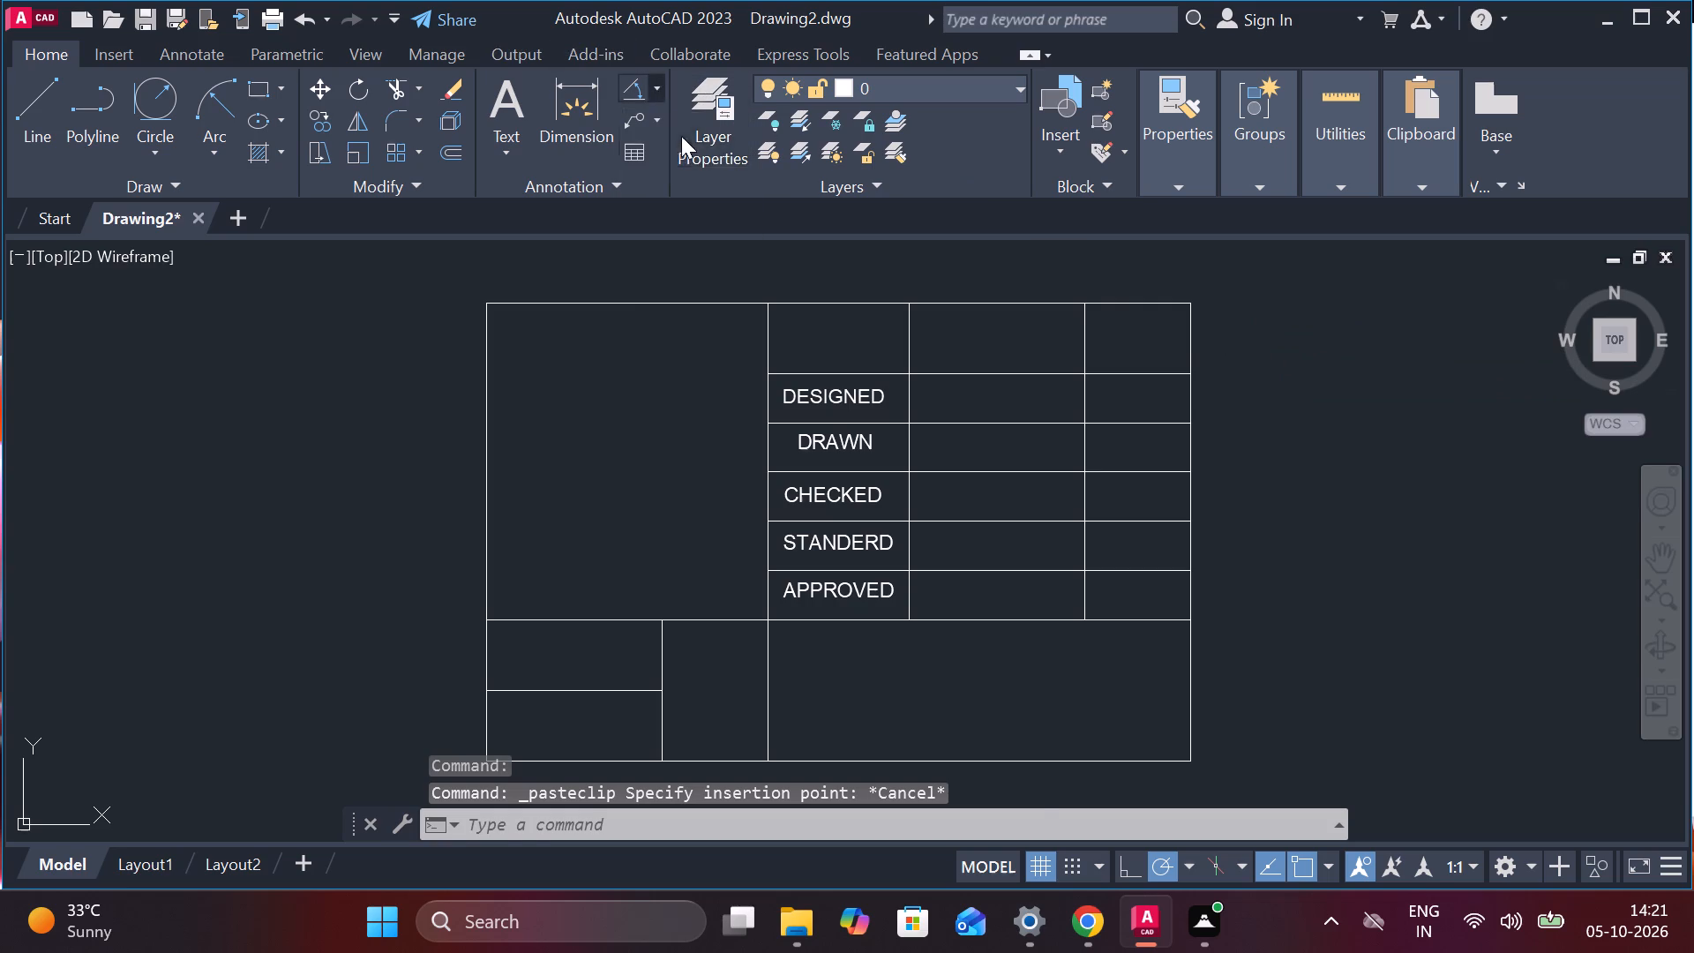
left_click(1196, 309)
left_click(1081, 311)
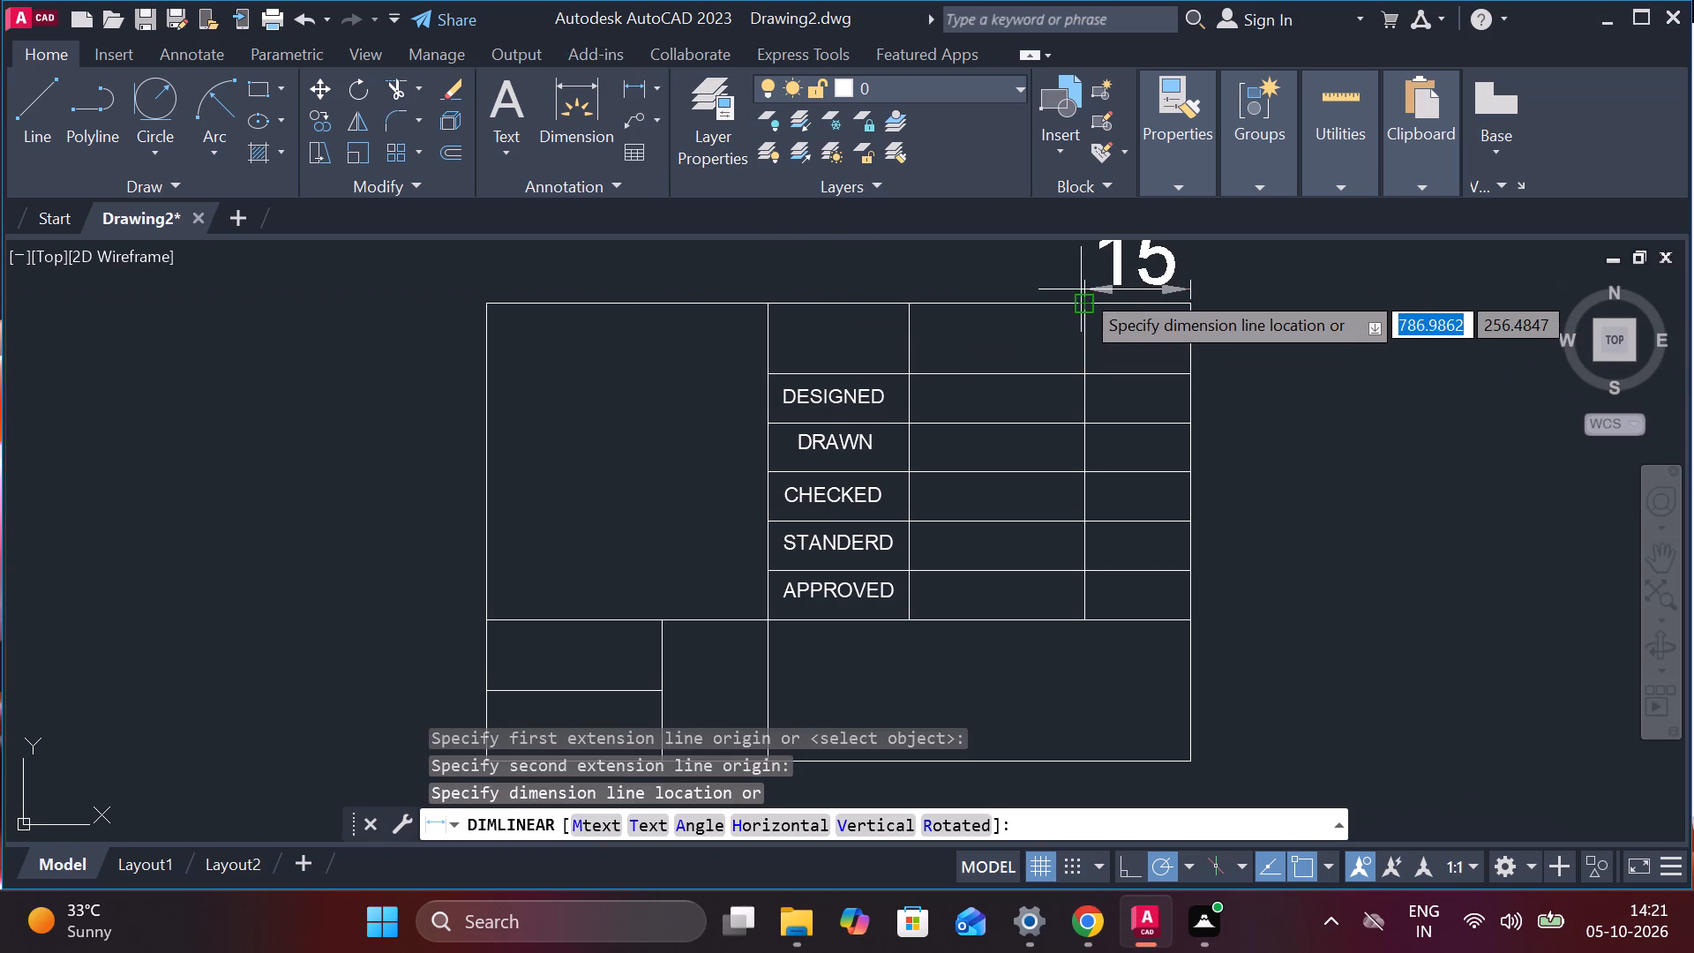
middle_click_drag(1096, 292, 1086, 495)
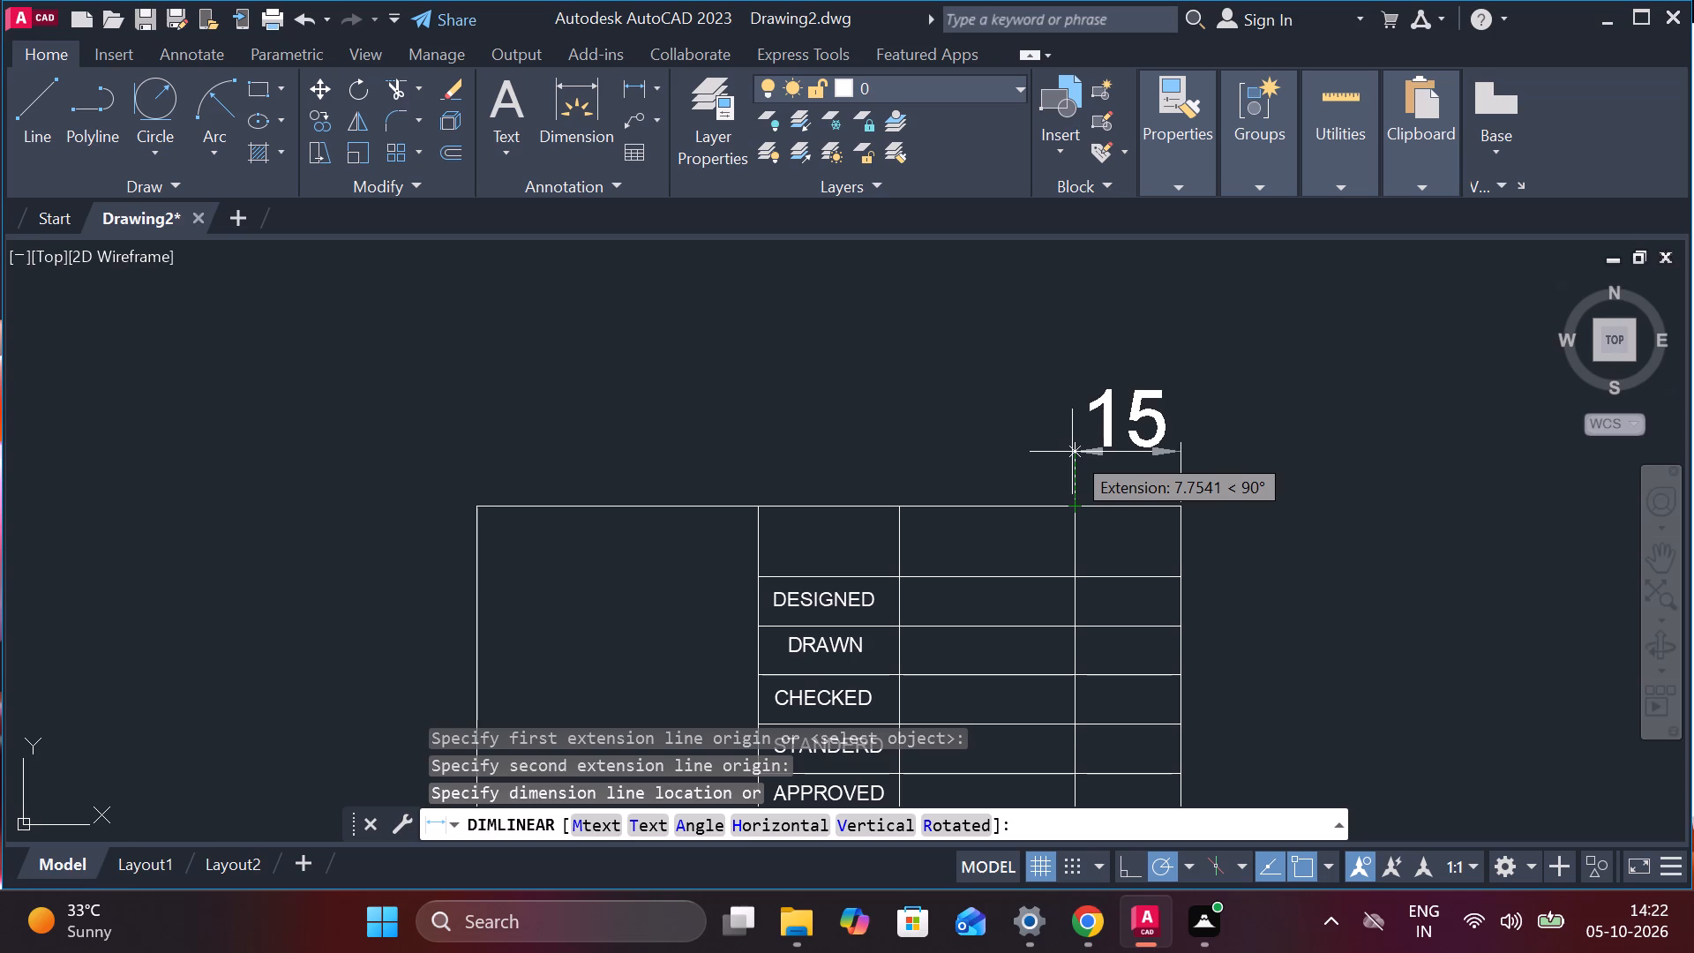
key("Escape")
key("space")
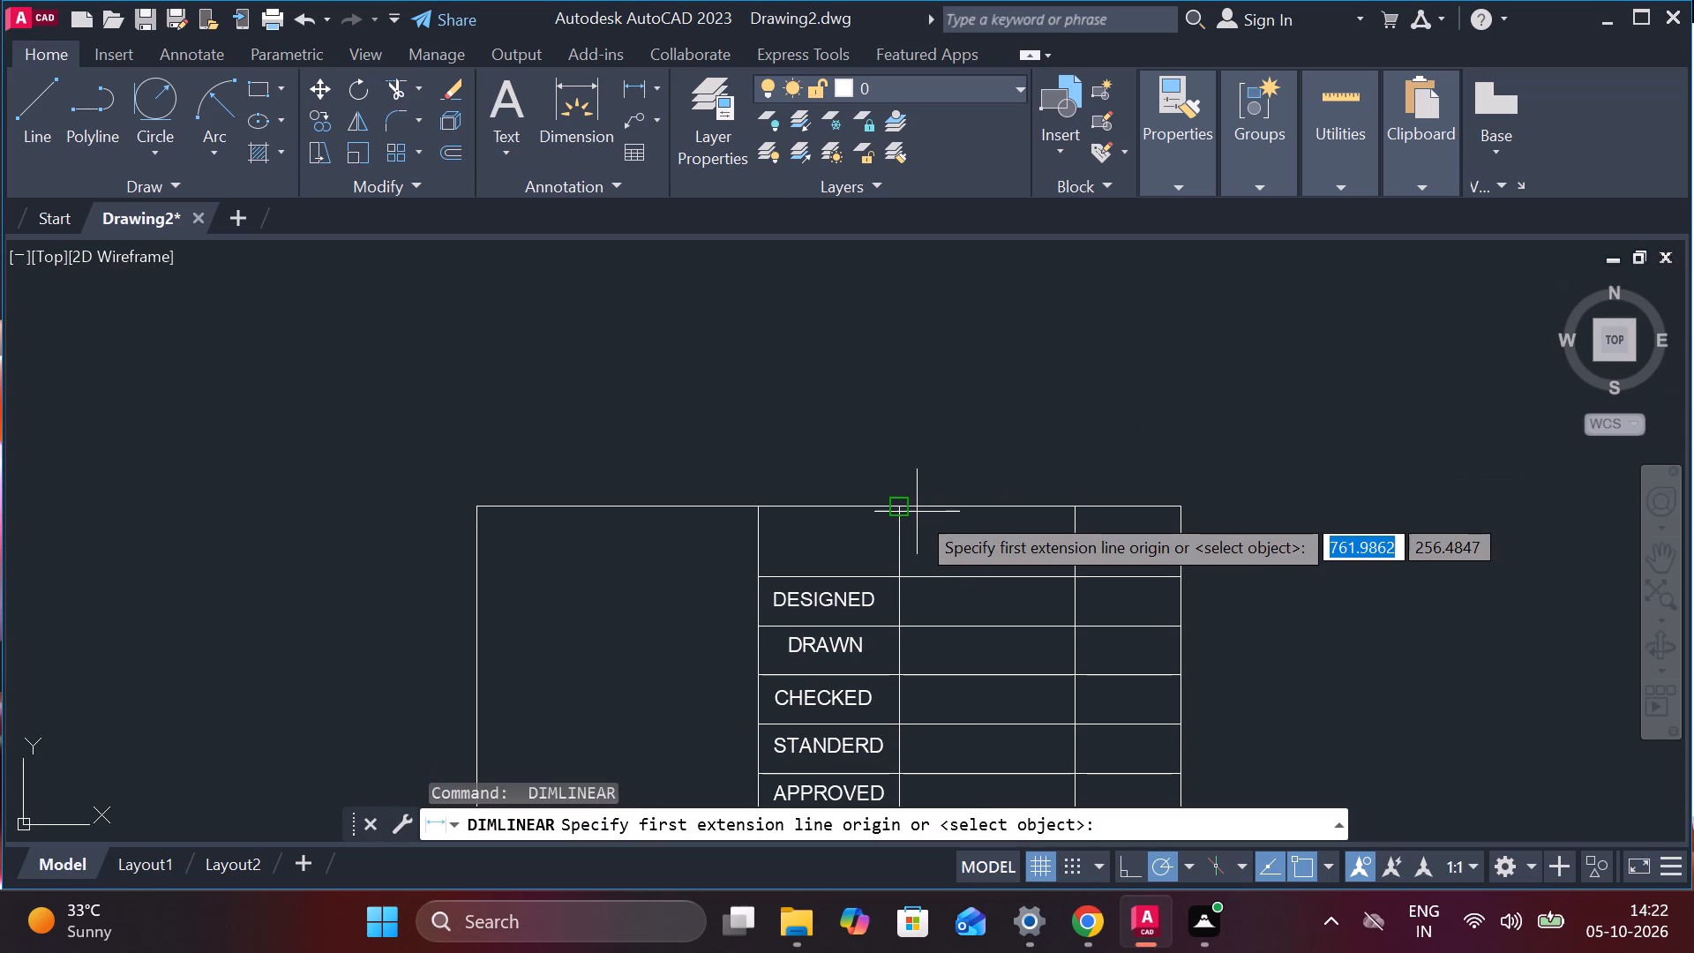
left_click(905, 512)
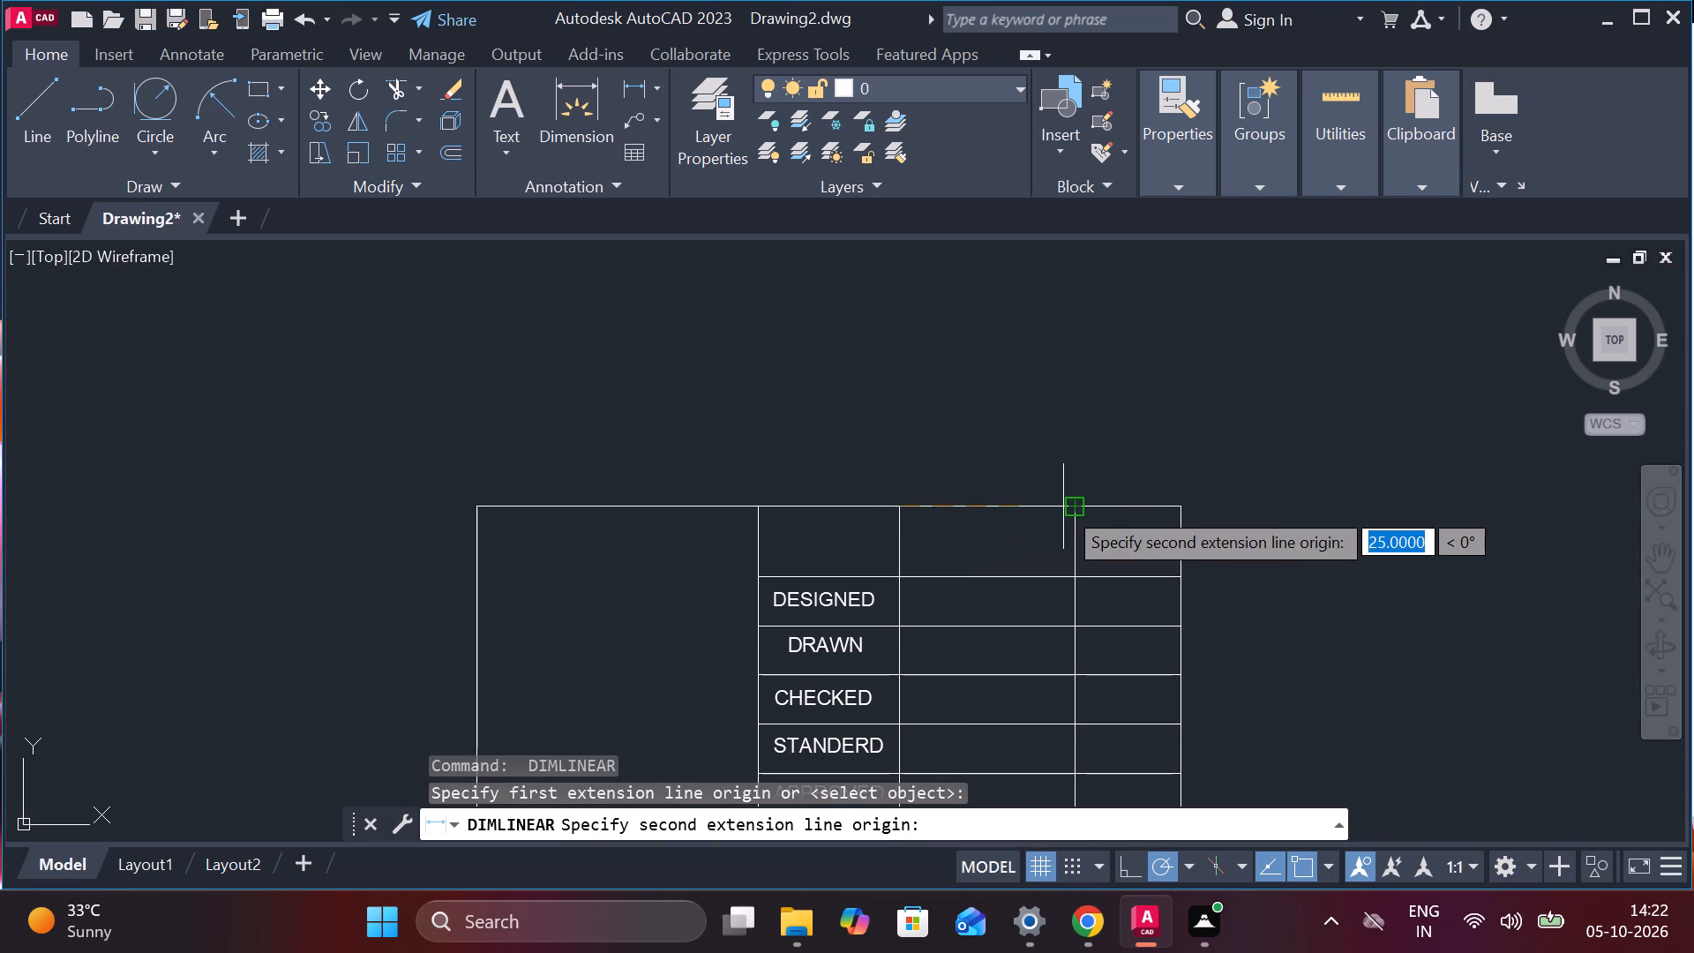
left_click(1071, 507)
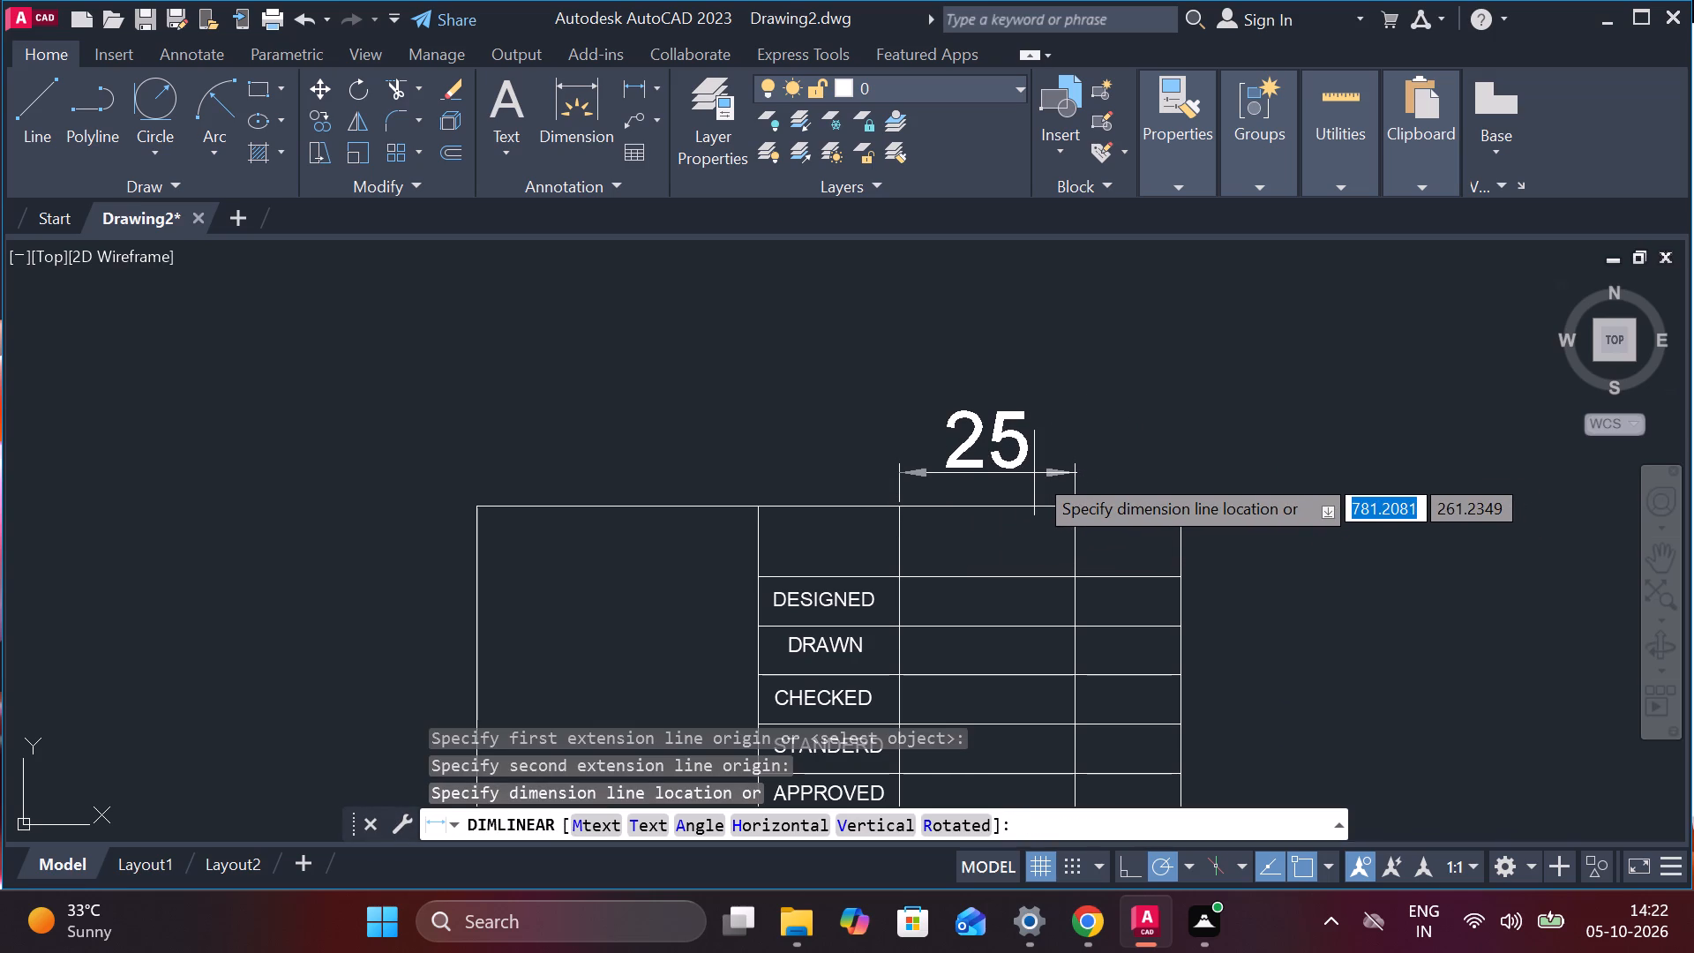
key("Escape")
Copy the APPROVED label and paste it into the wide cell directly below, near the cell's left edge.
scroll(1073, 577, "down", 1)
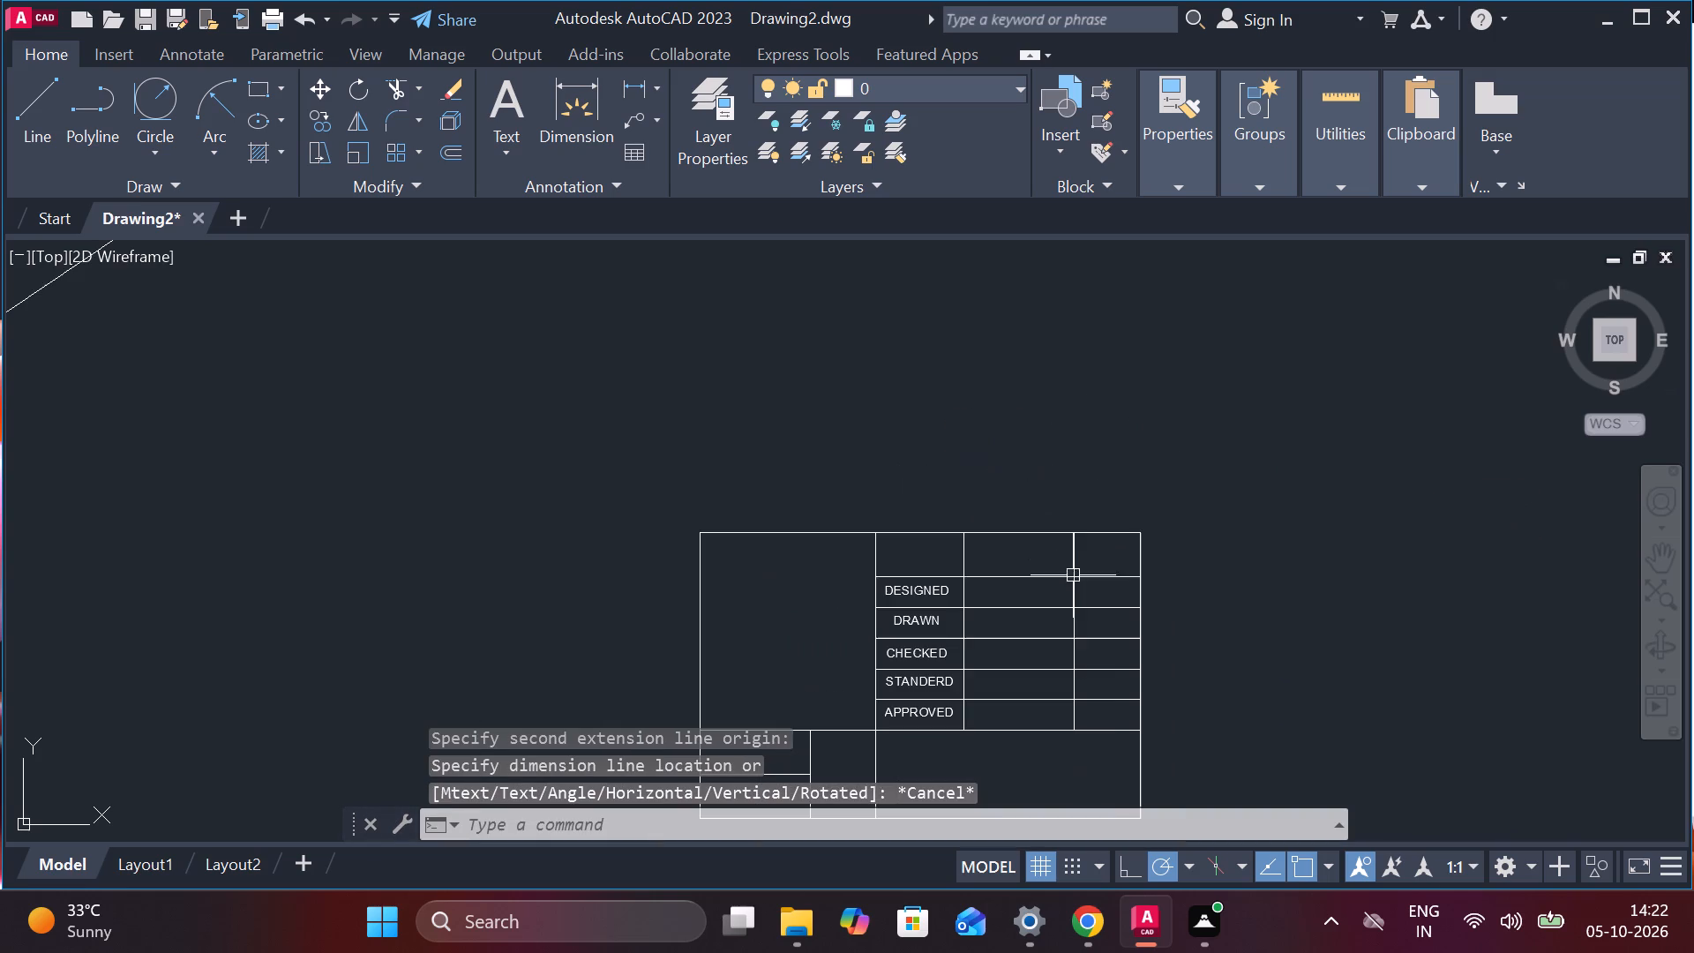
middle_click_drag(1313, 574, 1252, 393)
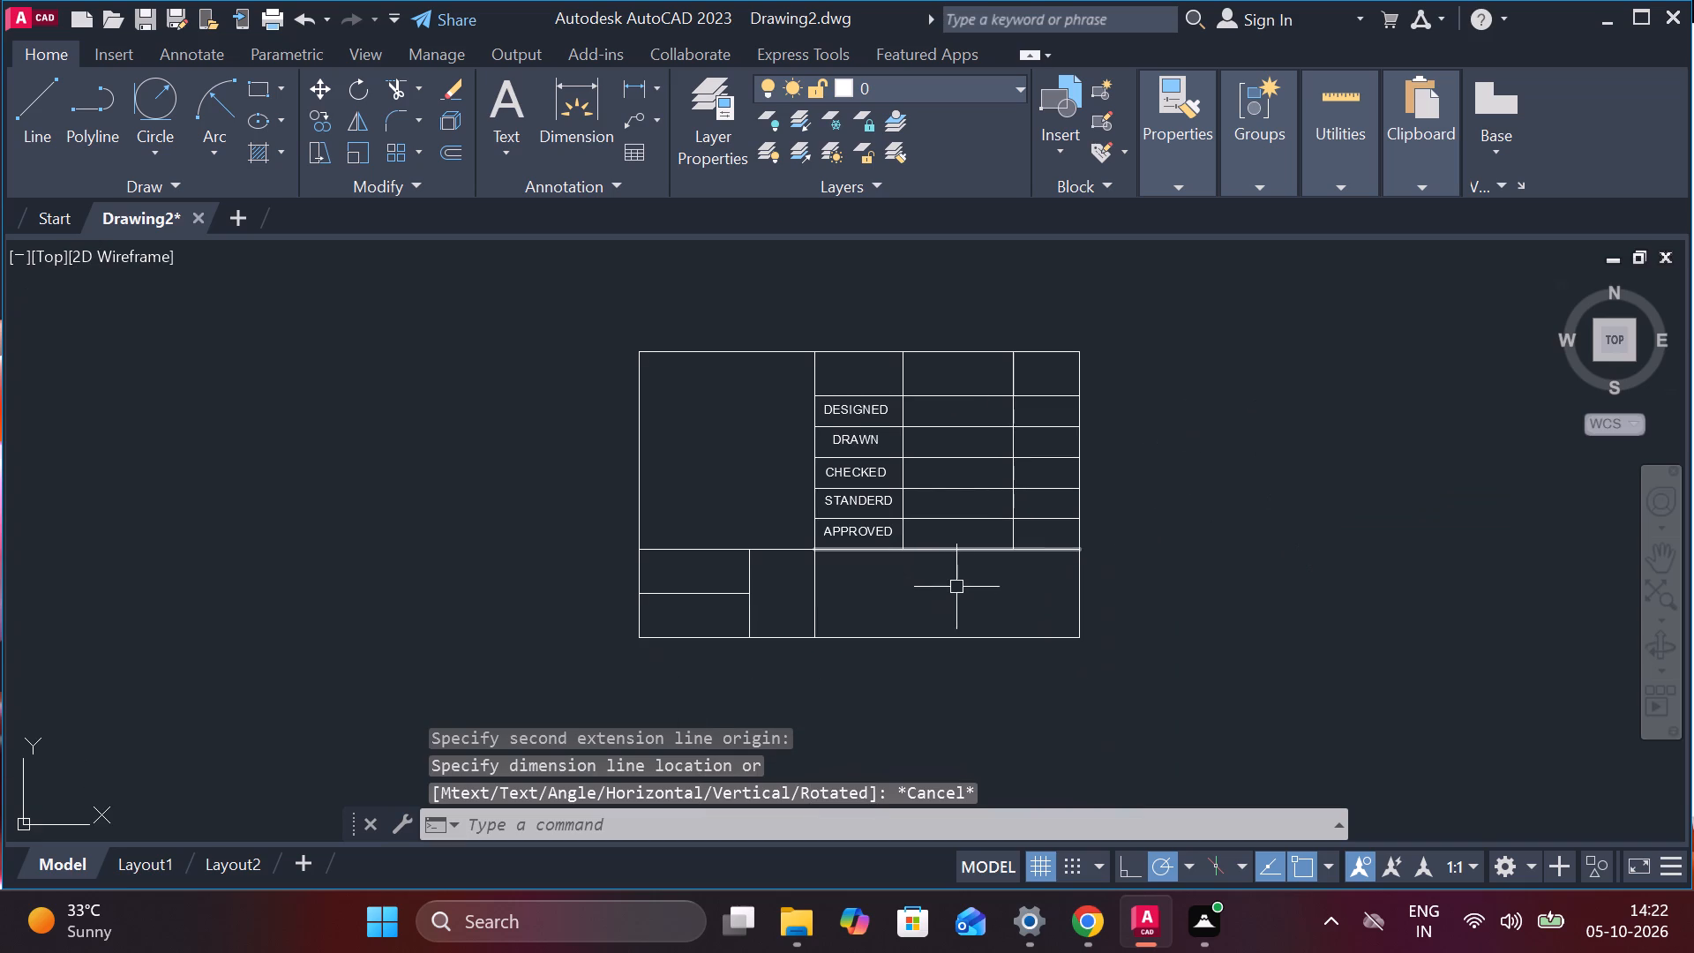
scroll(885, 602, "up", 1)
left_click(842, 492)
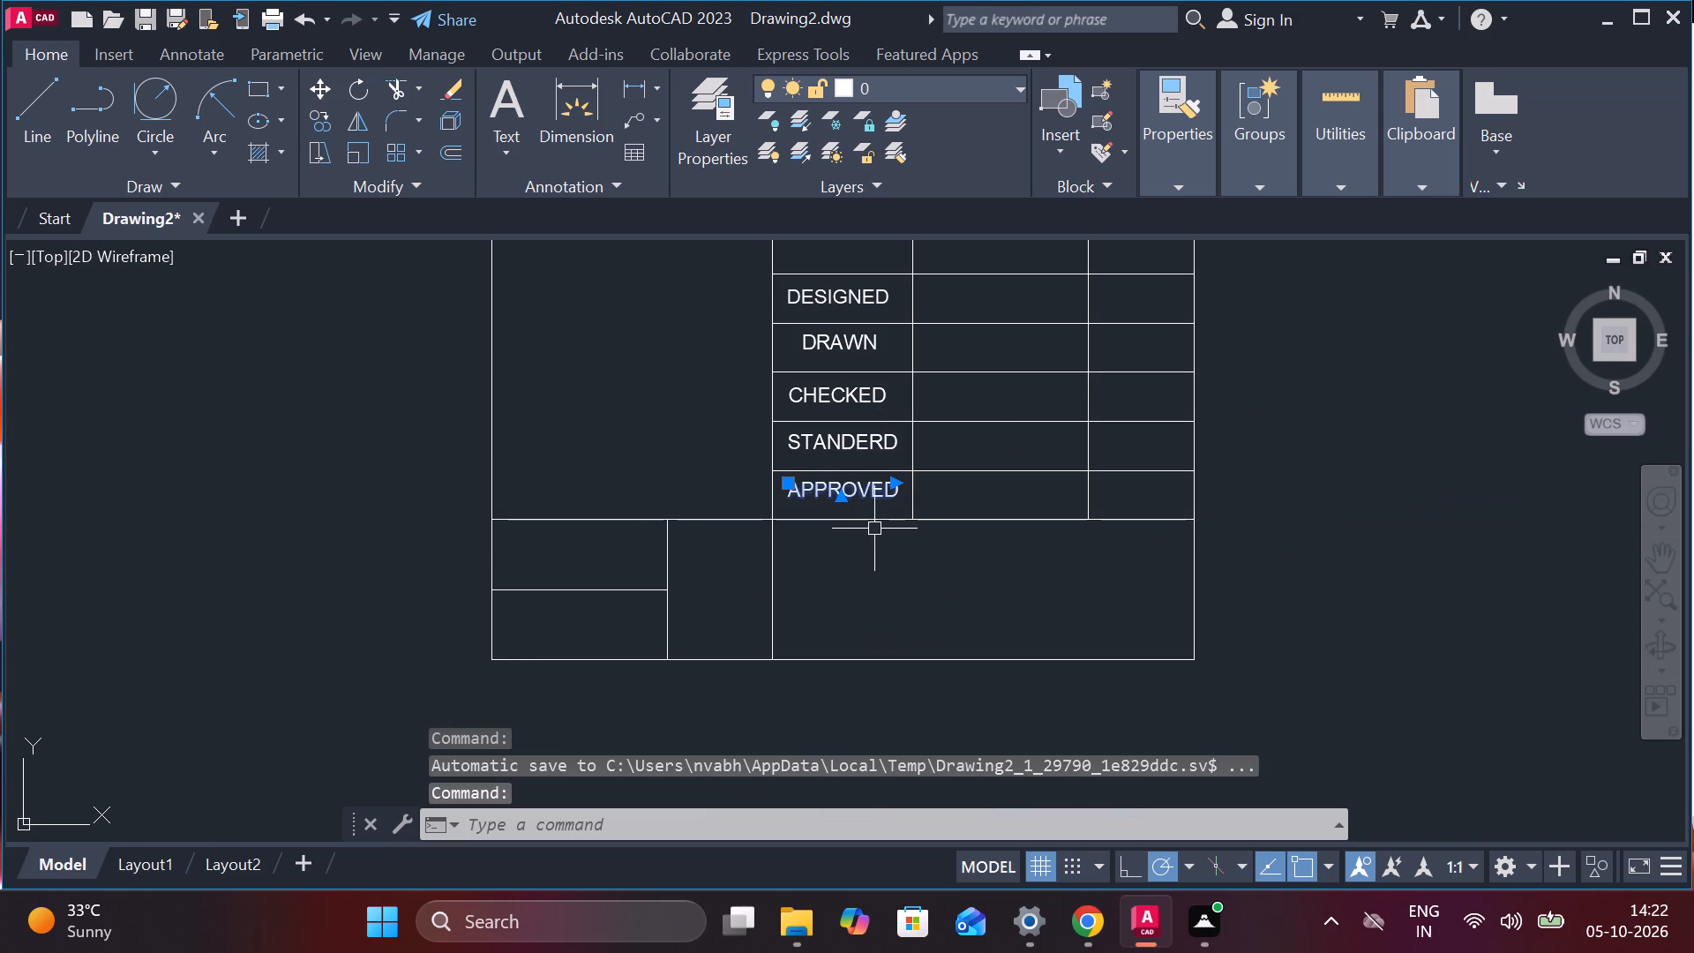
key("ctrl+c")
key("ctrl+v")
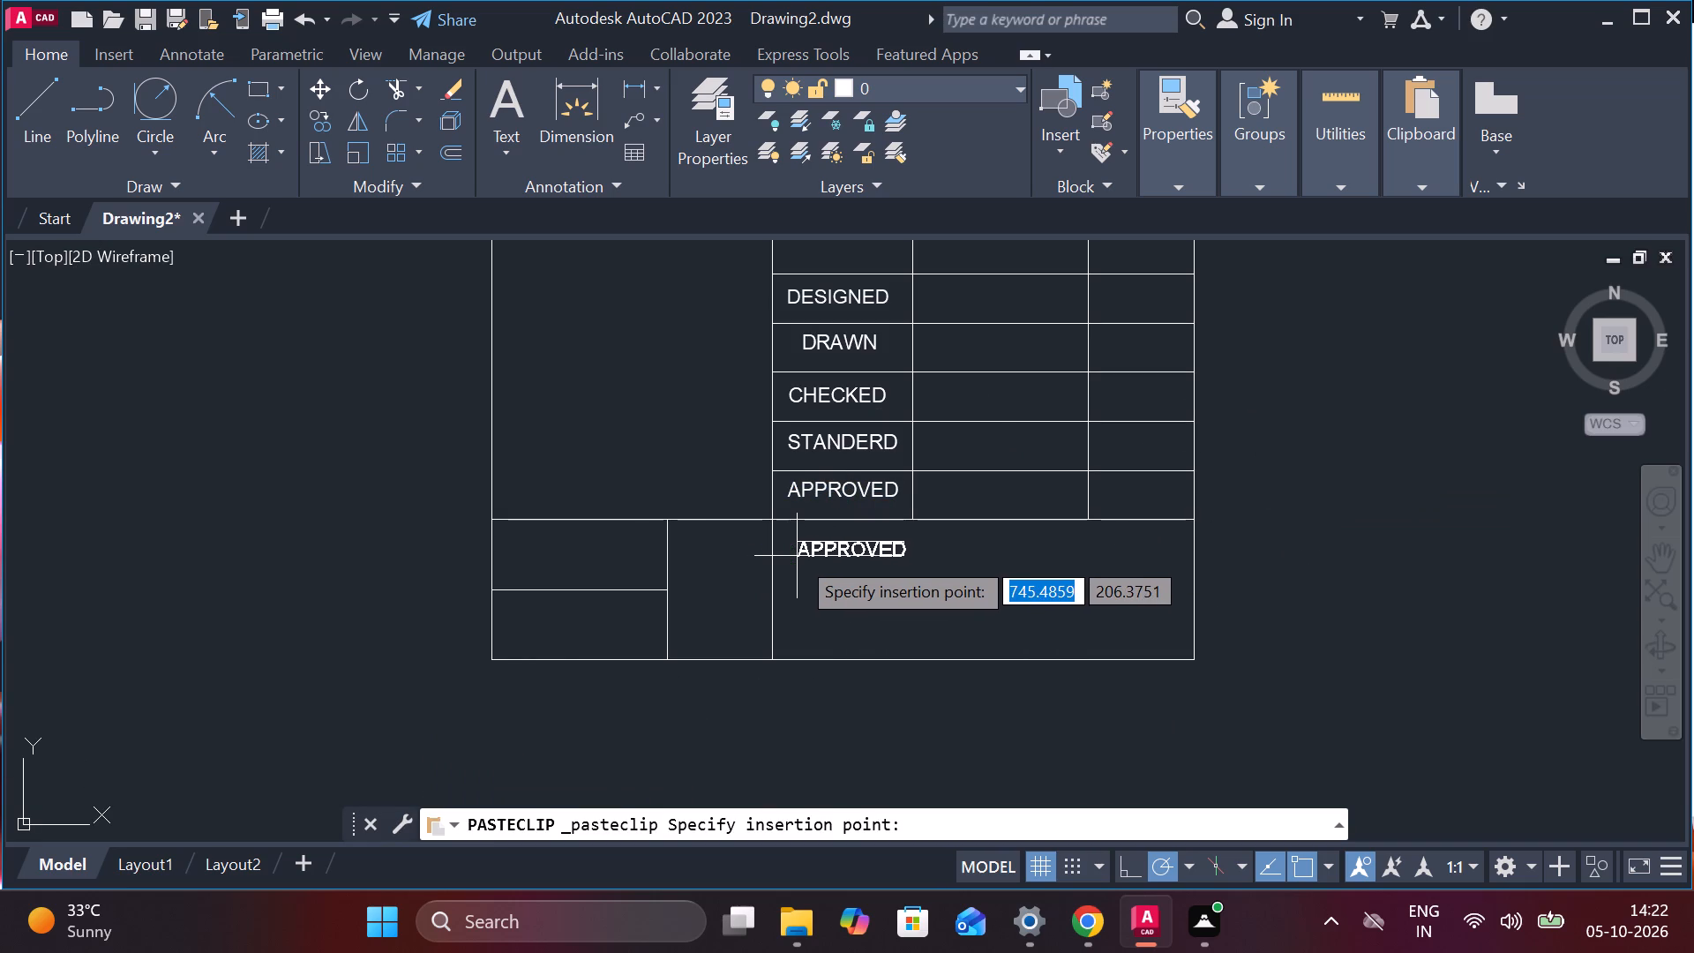
left_click(791, 559)
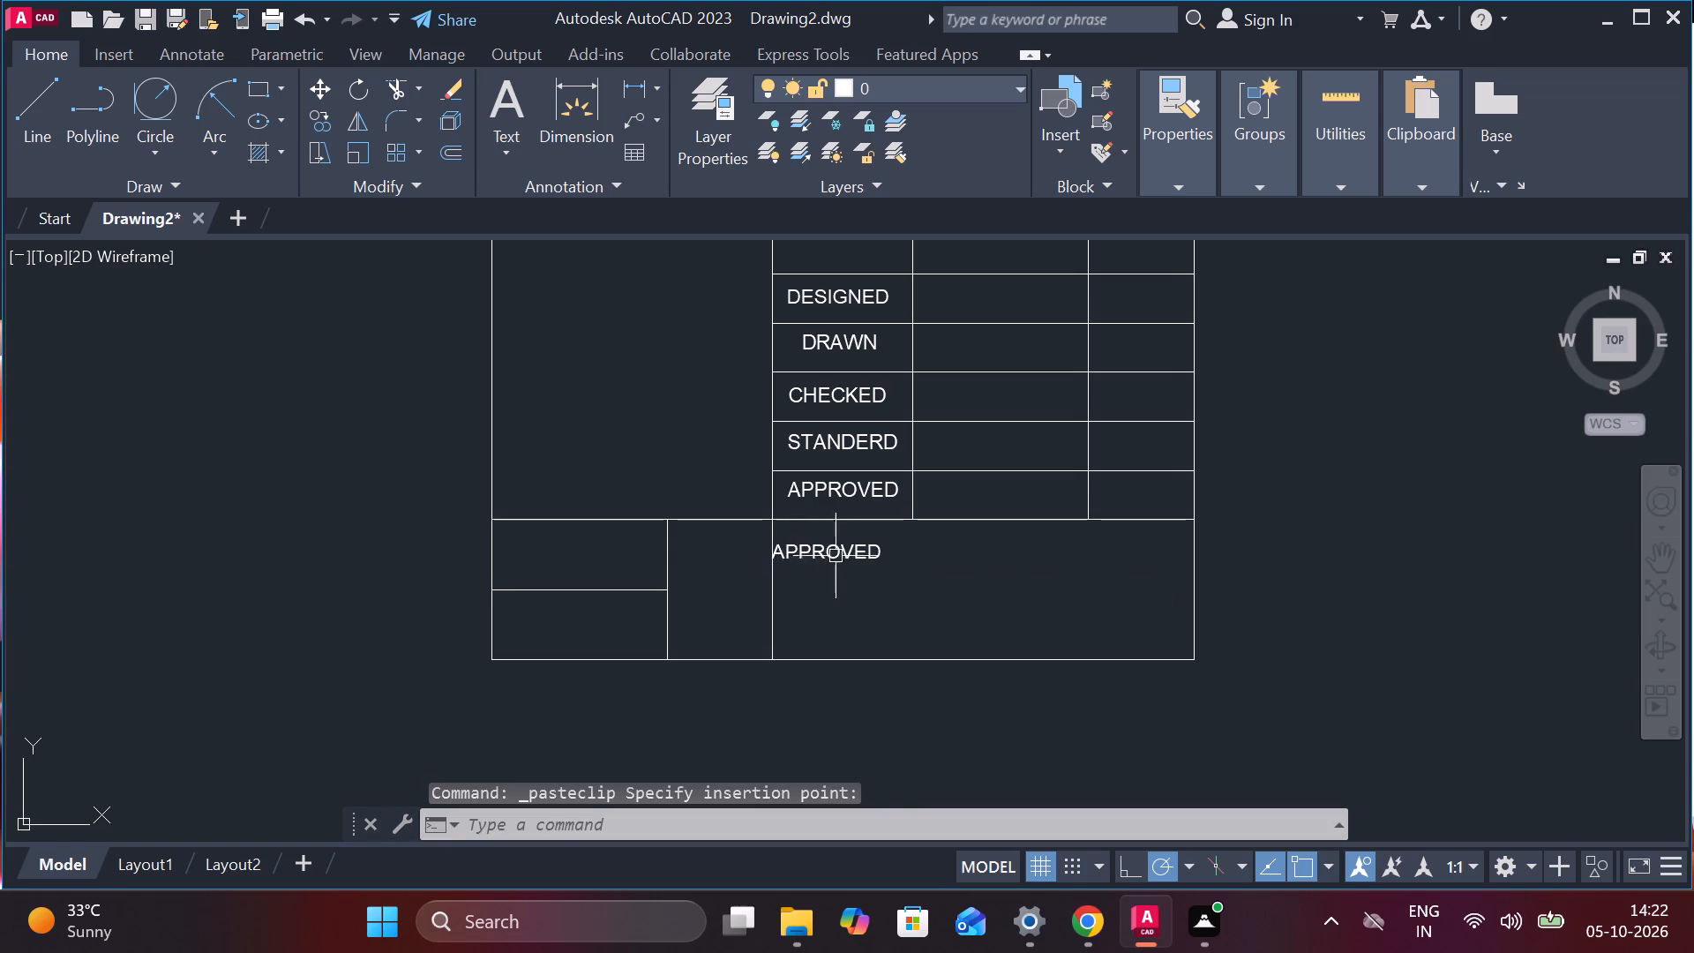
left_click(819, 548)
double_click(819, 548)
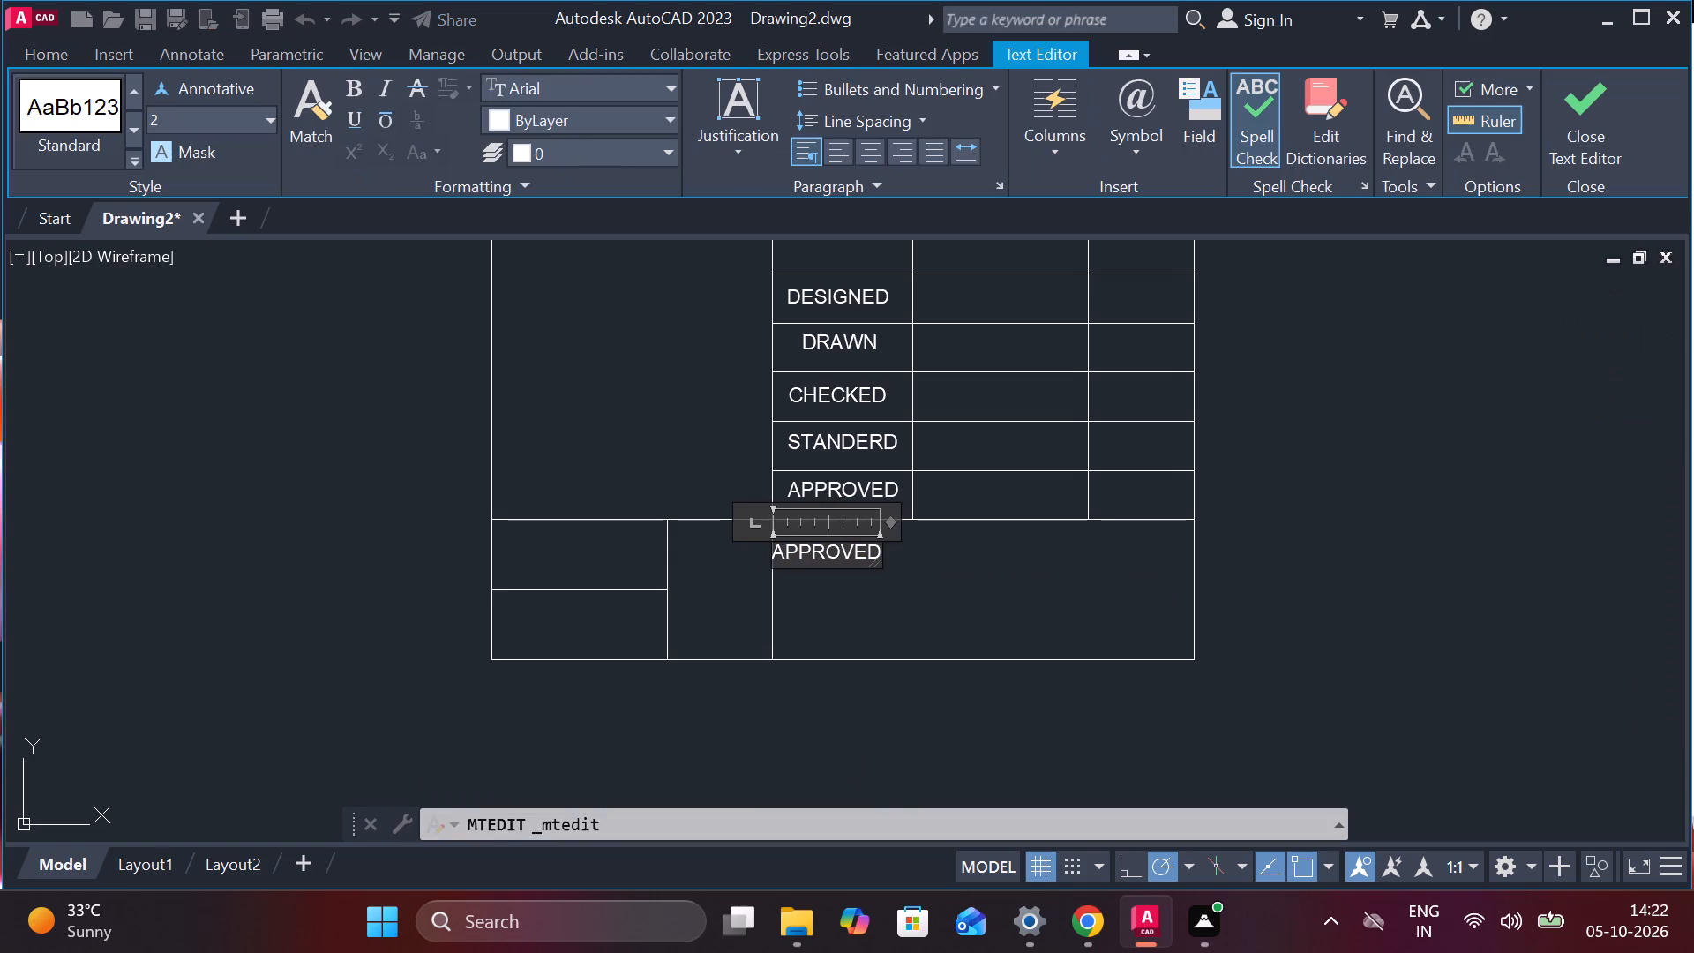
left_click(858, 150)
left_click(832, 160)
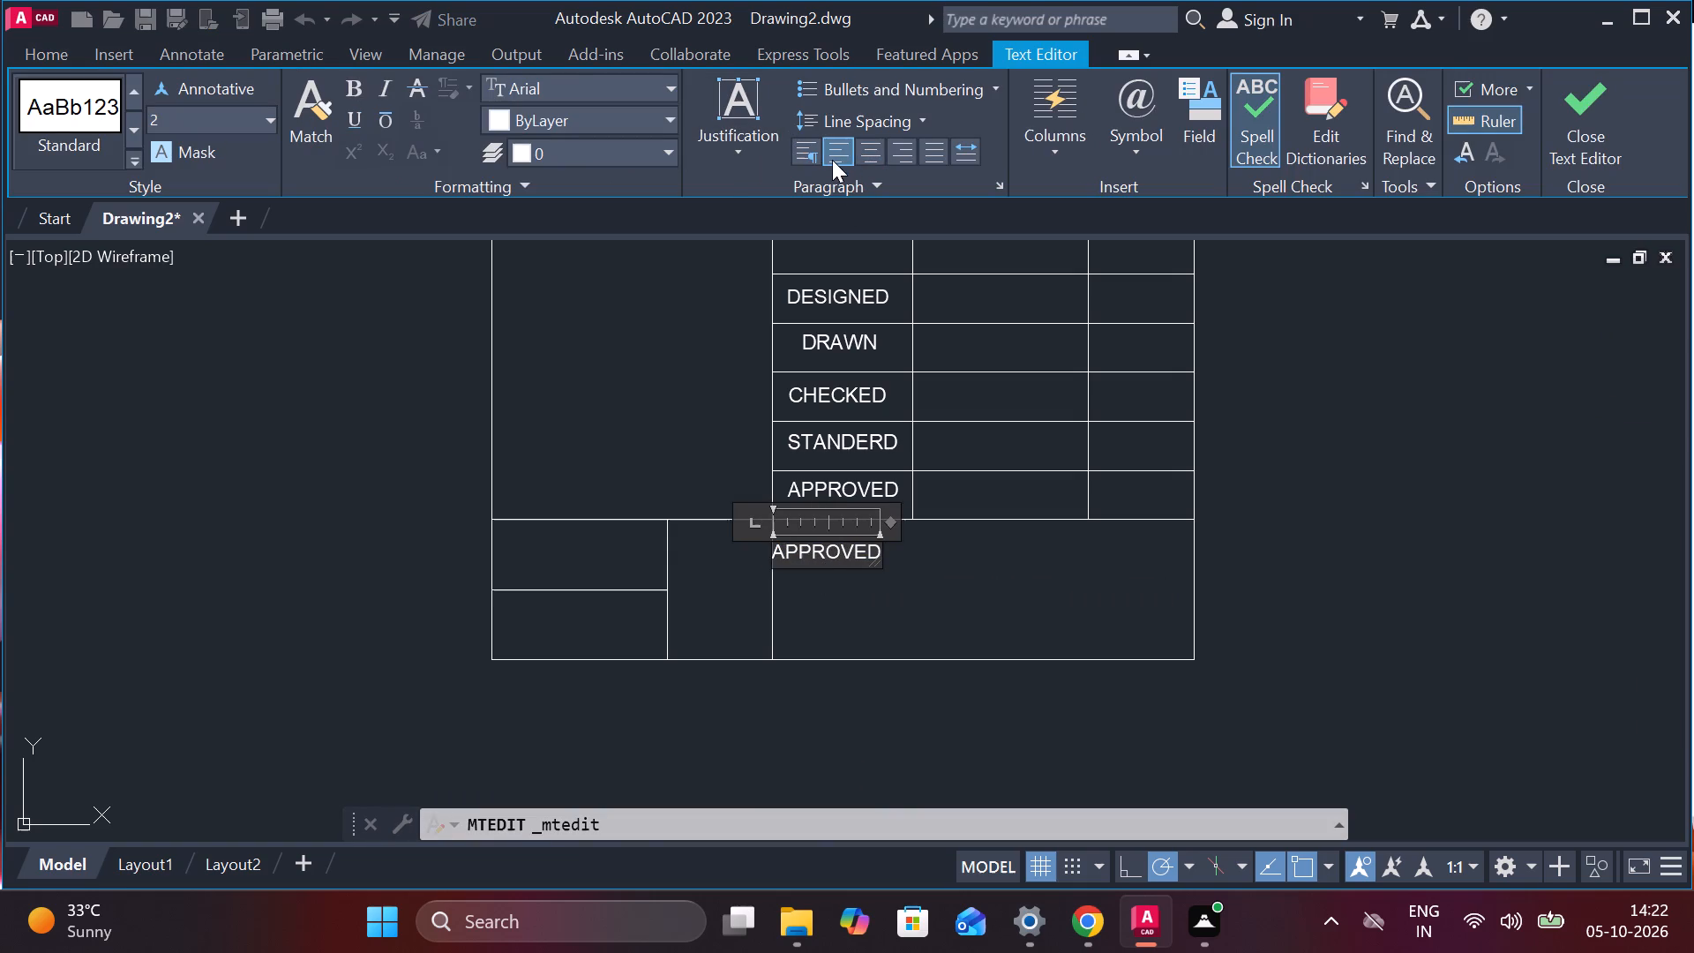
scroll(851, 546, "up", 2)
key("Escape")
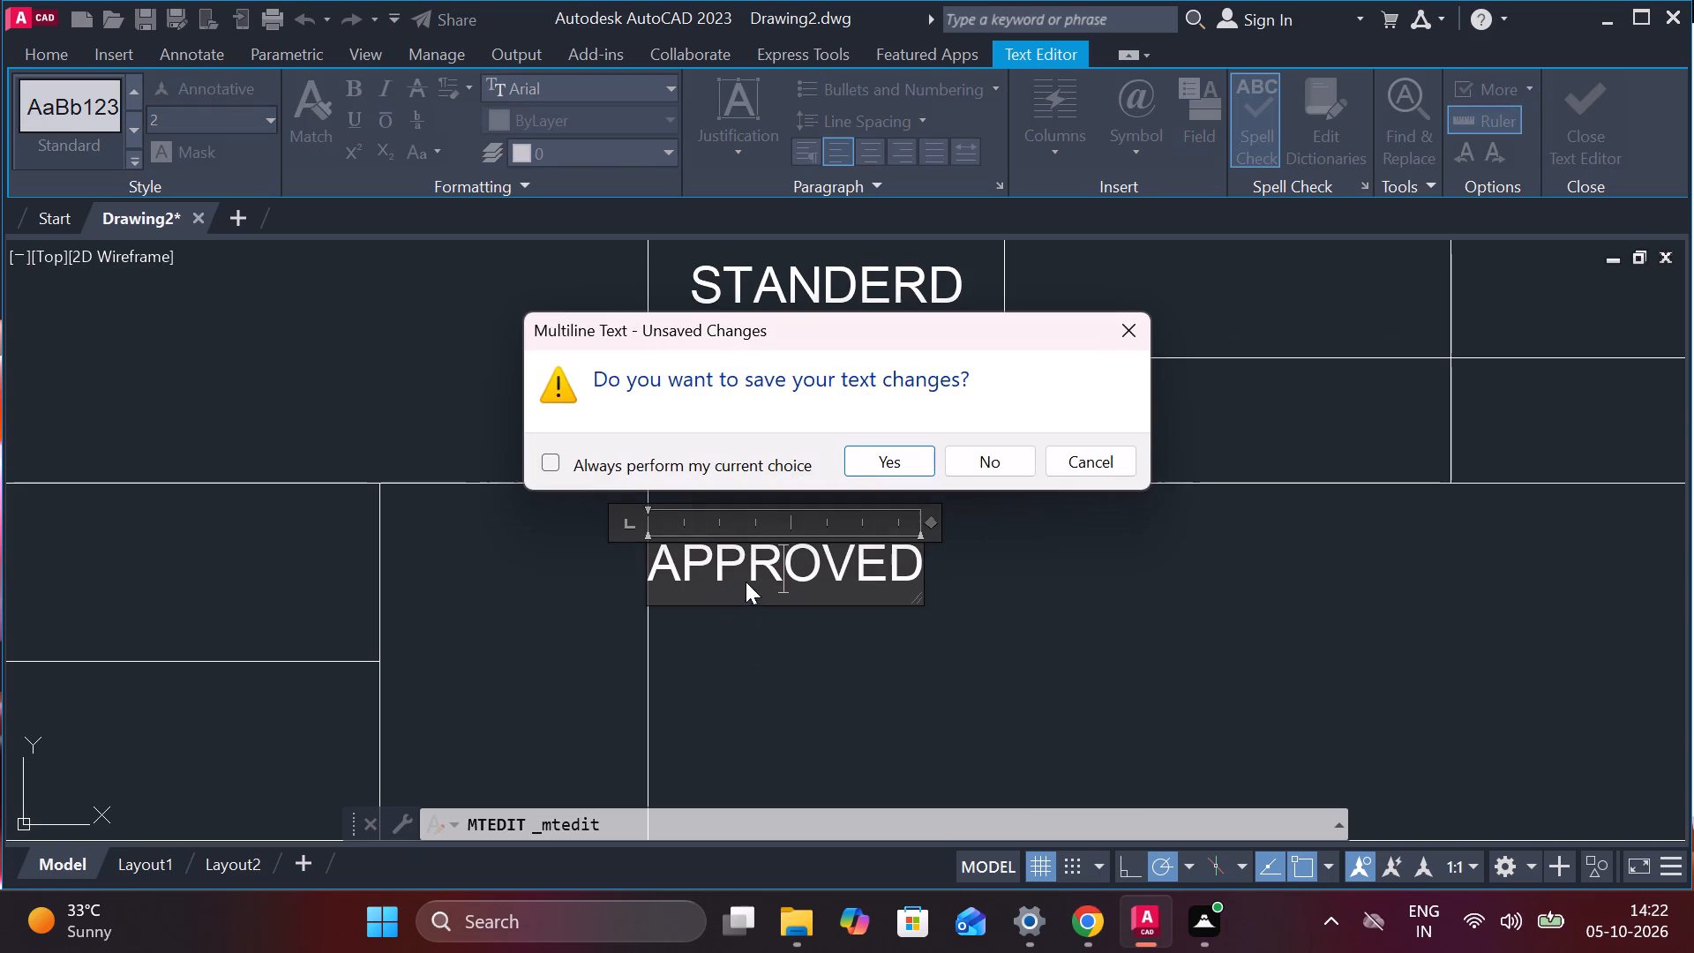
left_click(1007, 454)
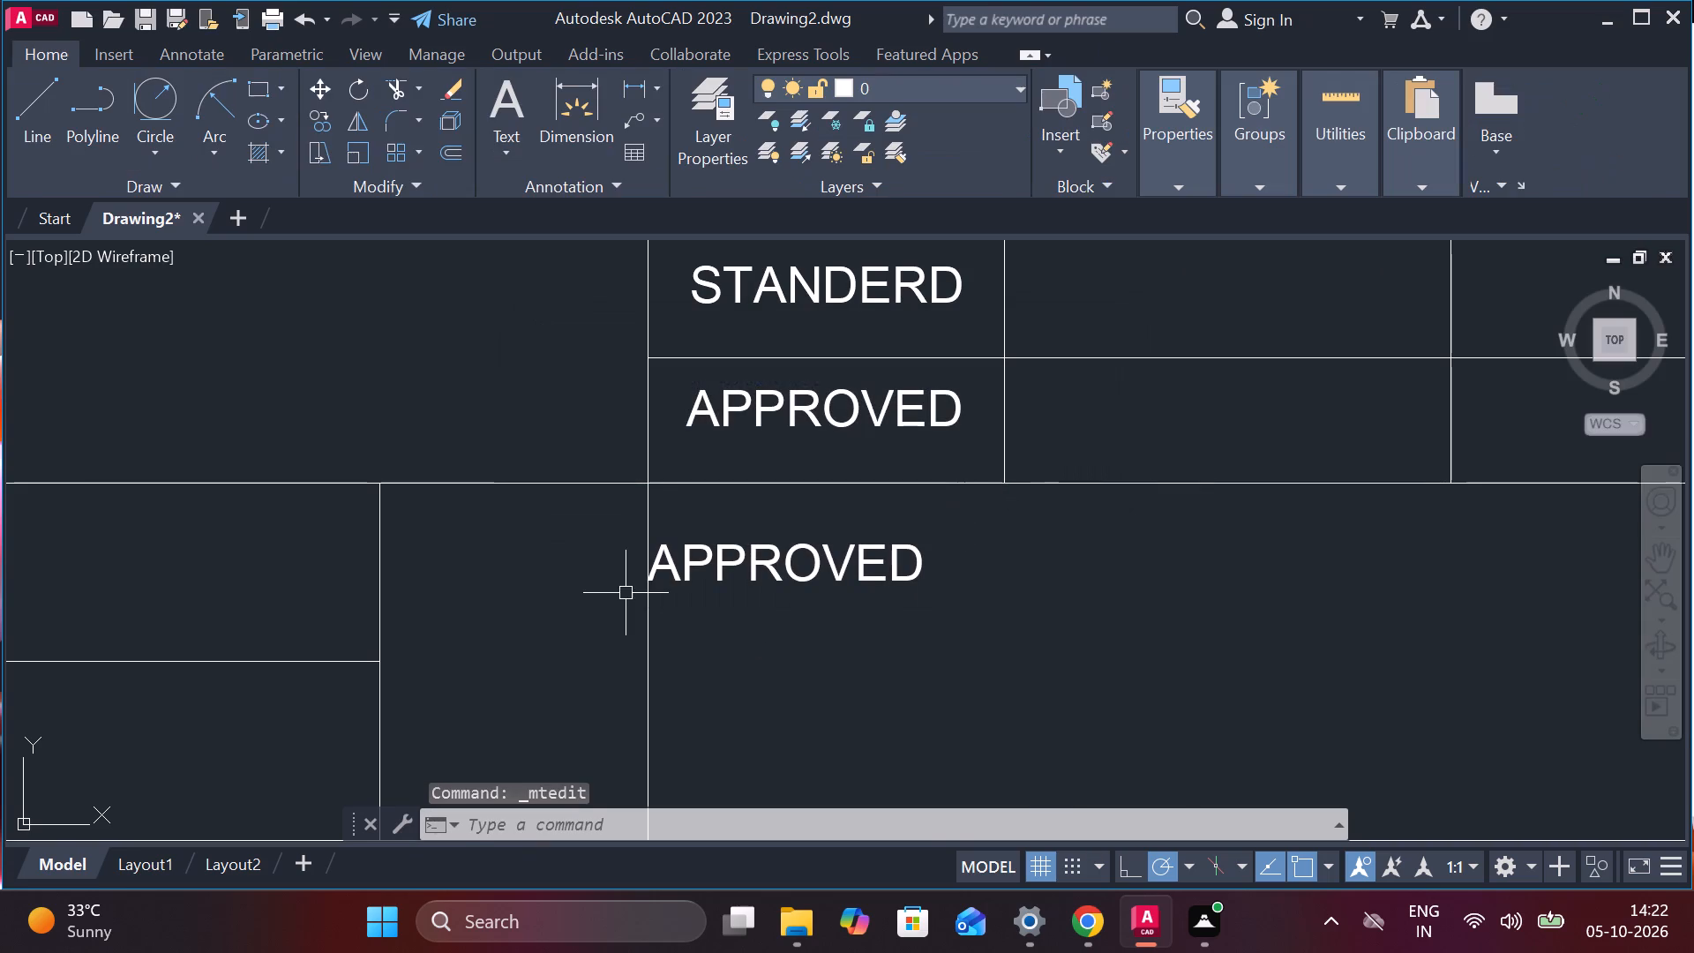
Move the pasted APPROVED label horizontally inward so it lines up with the row labels above.
left_click(724, 591)
left_click(736, 581)
left_click(751, 561)
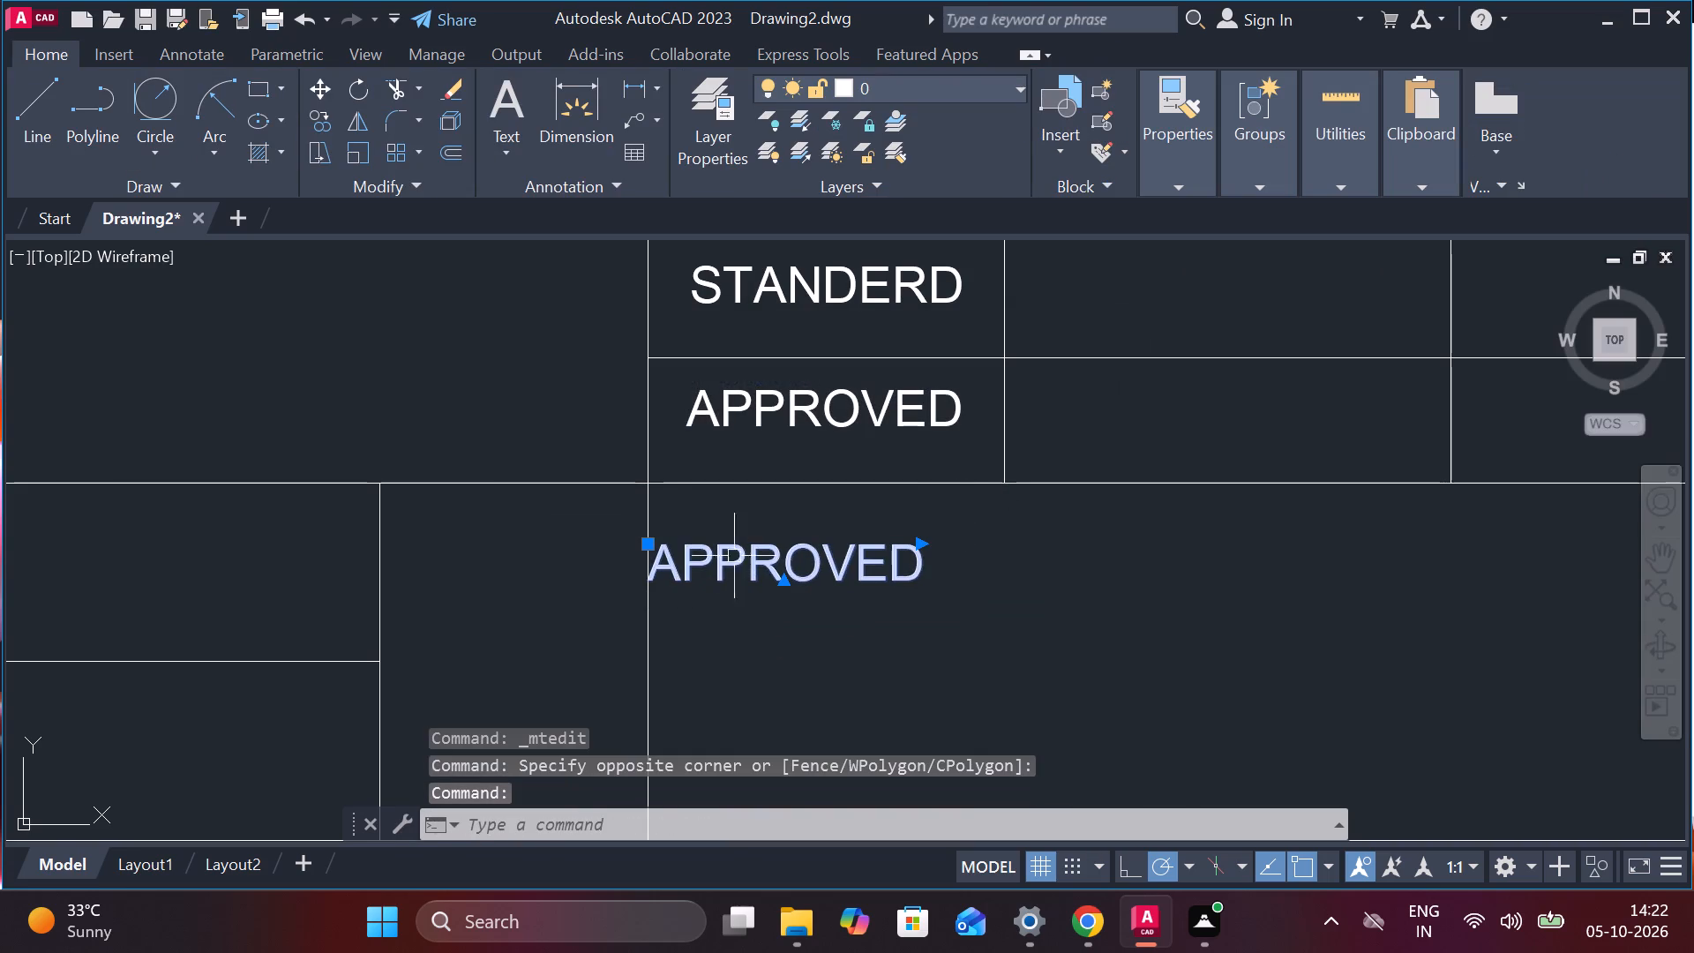
left_click(654, 548)
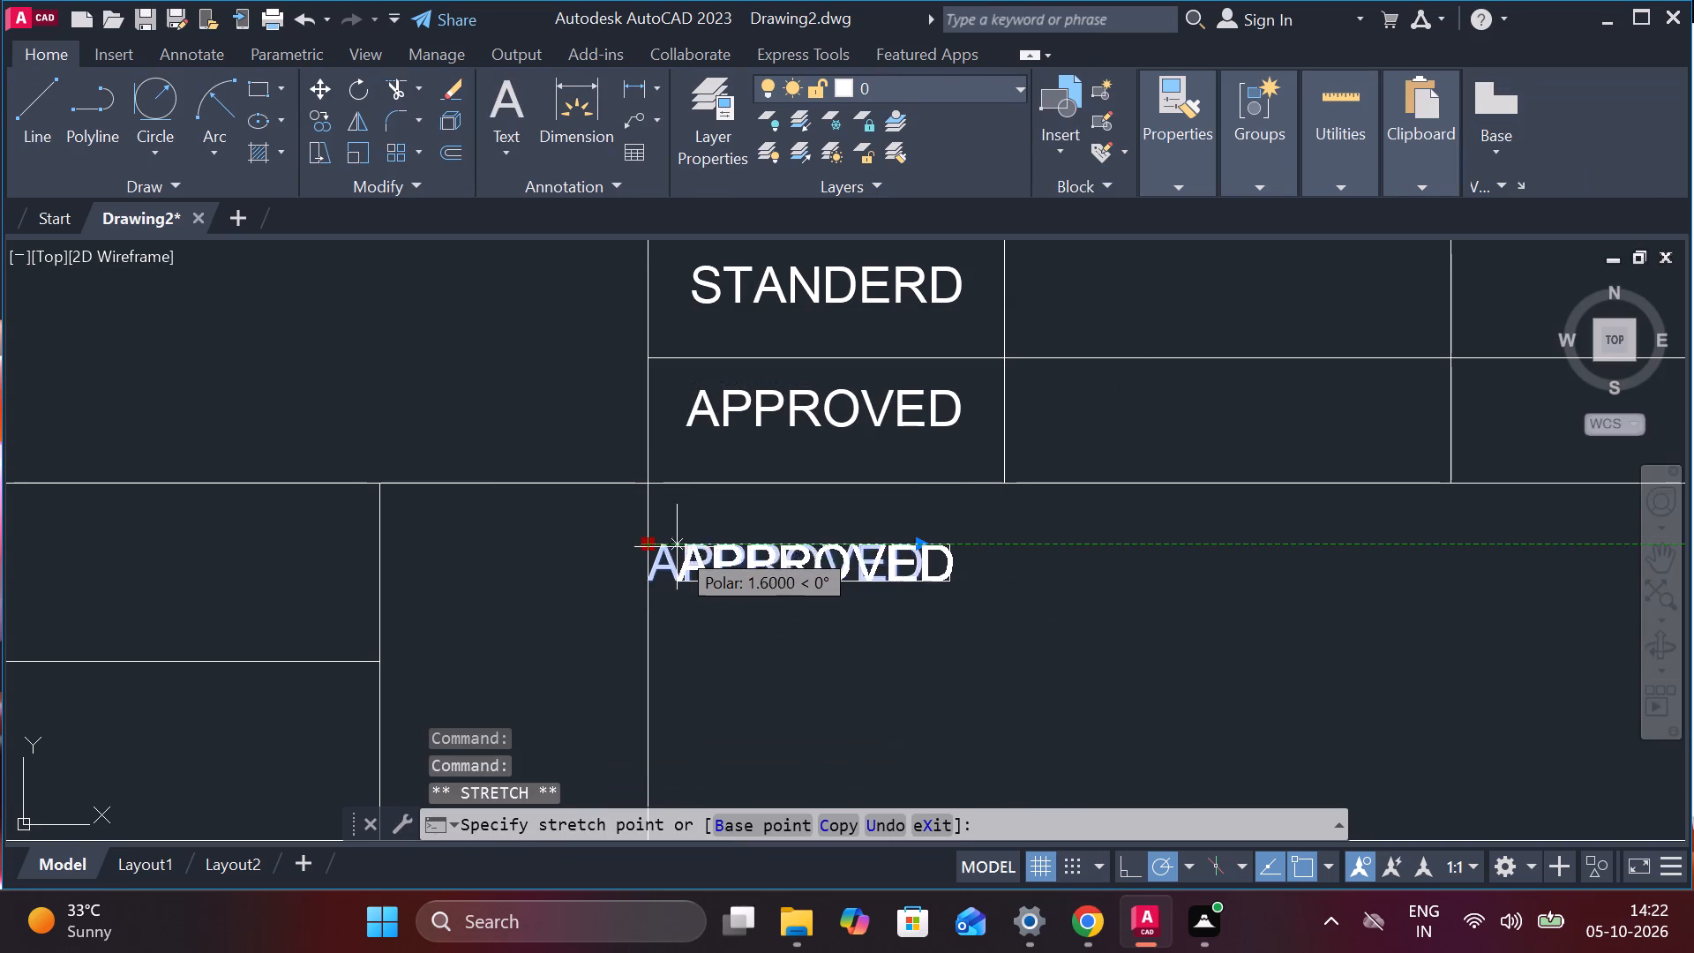
left_click(691, 547)
key("Escape")
Widen the pasted label's text box and replace its text with DRAWING NO:, finishing the text edit.
double_click(798, 559)
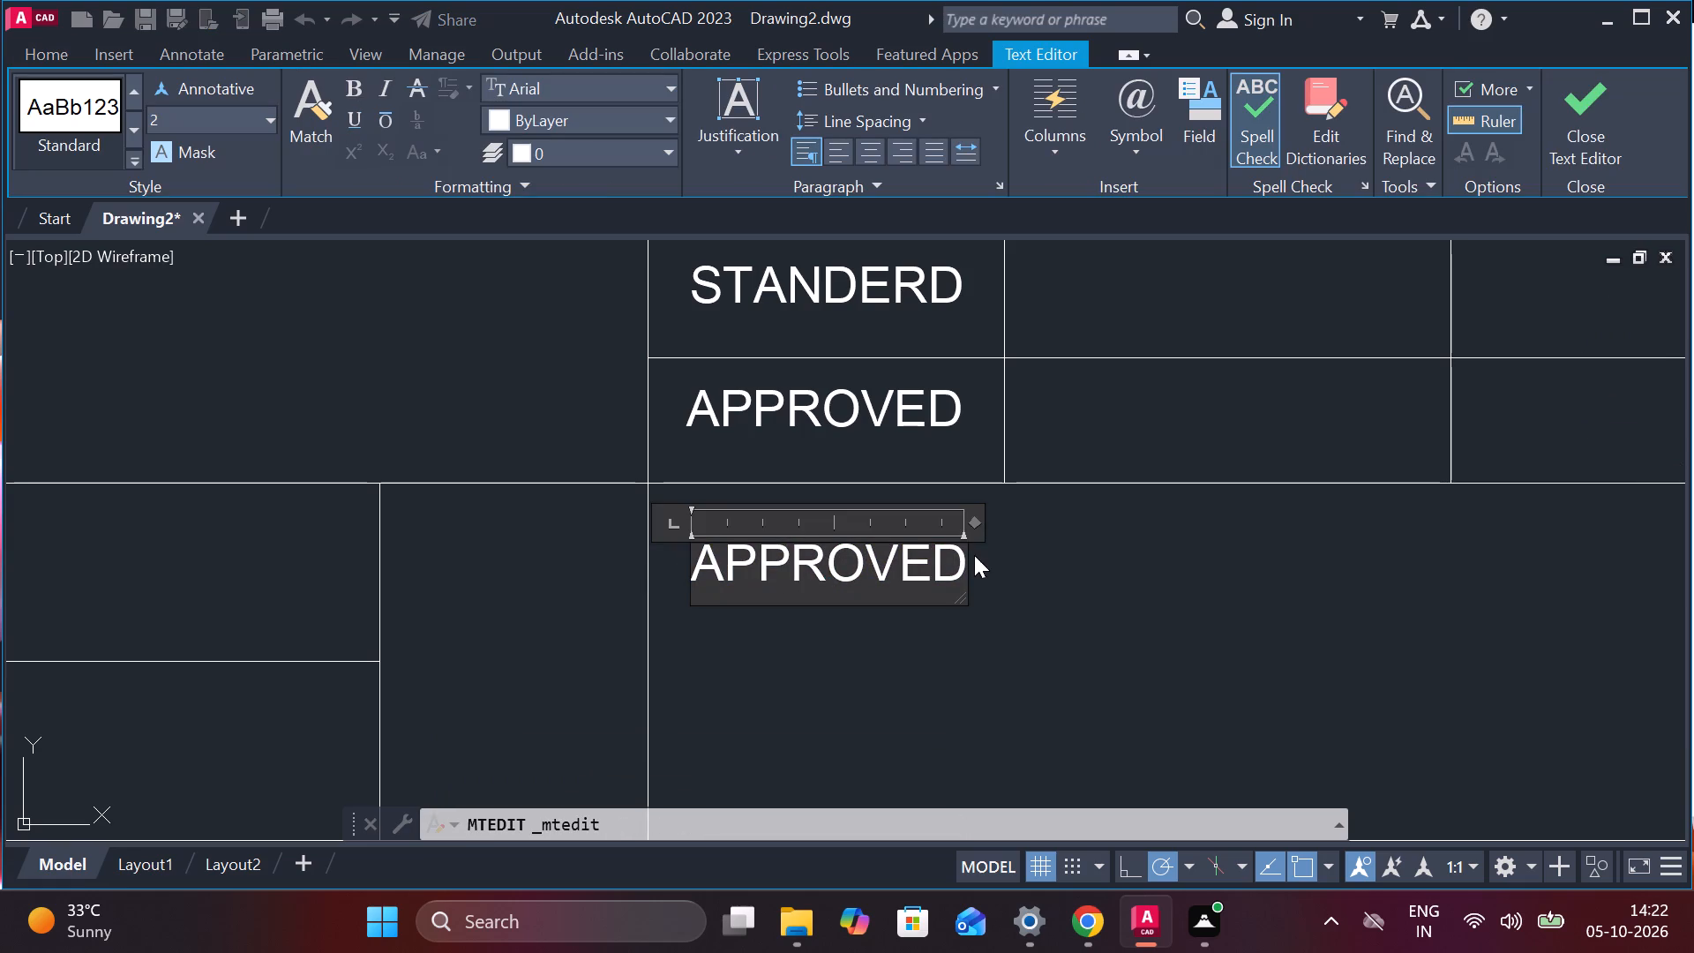
left_click_drag(966, 568, 1069, 567)
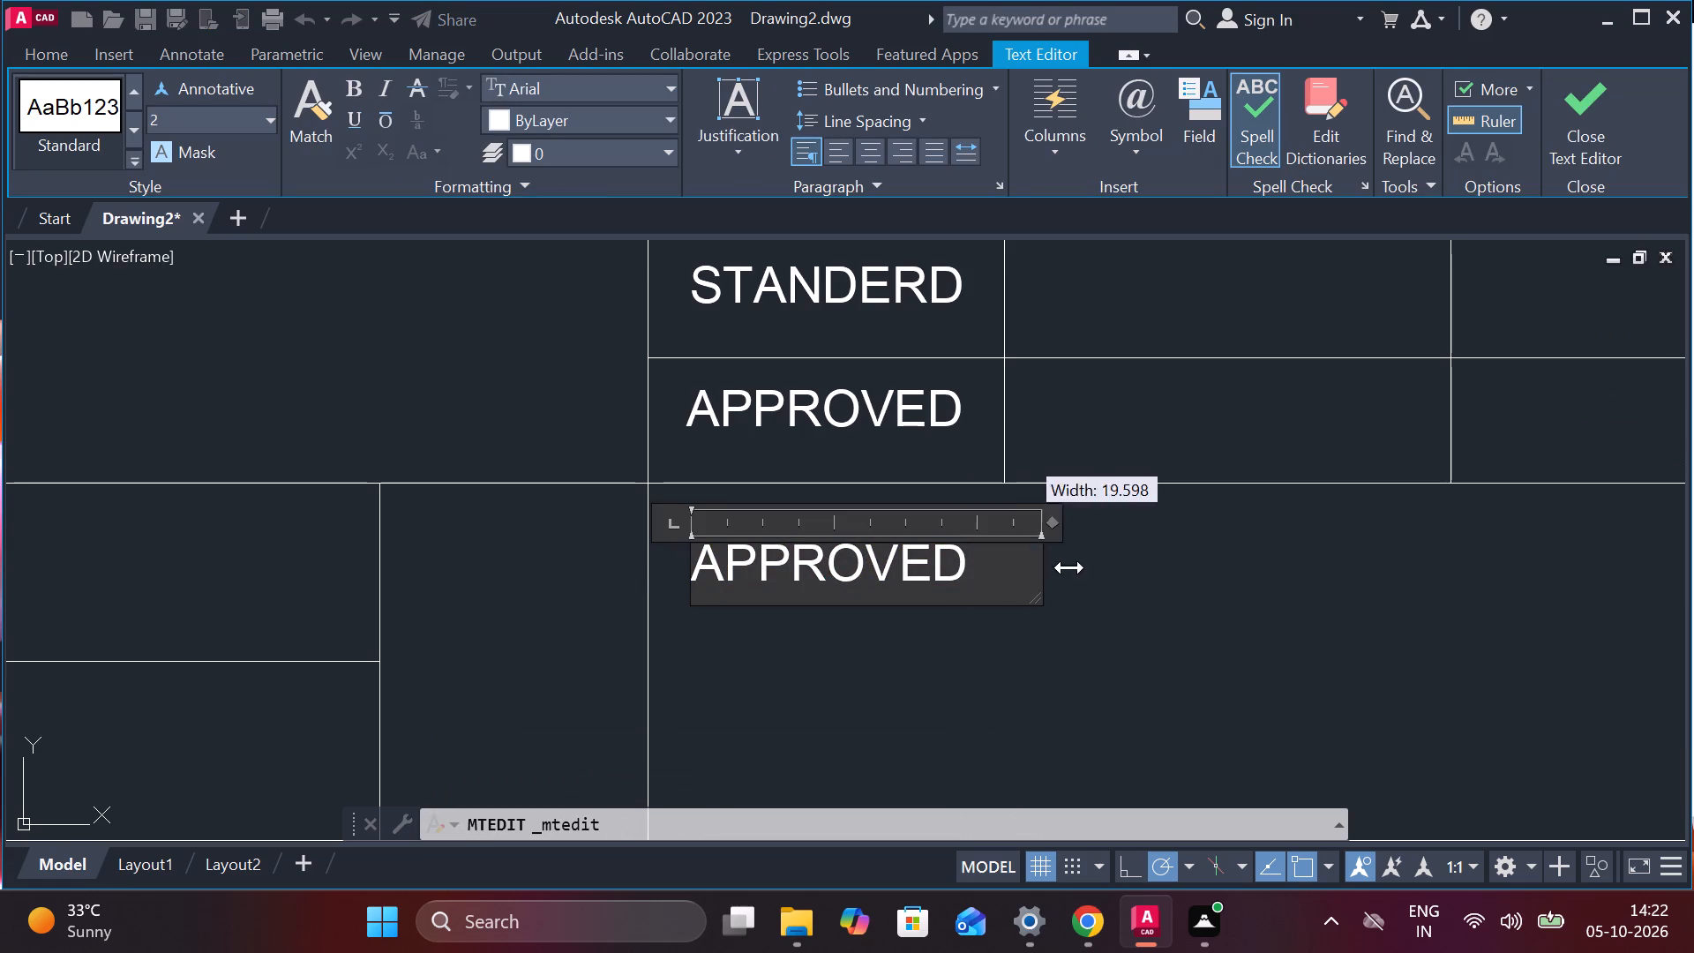
left_click_drag(1069, 567, 1241, 557)
left_click(998, 578)
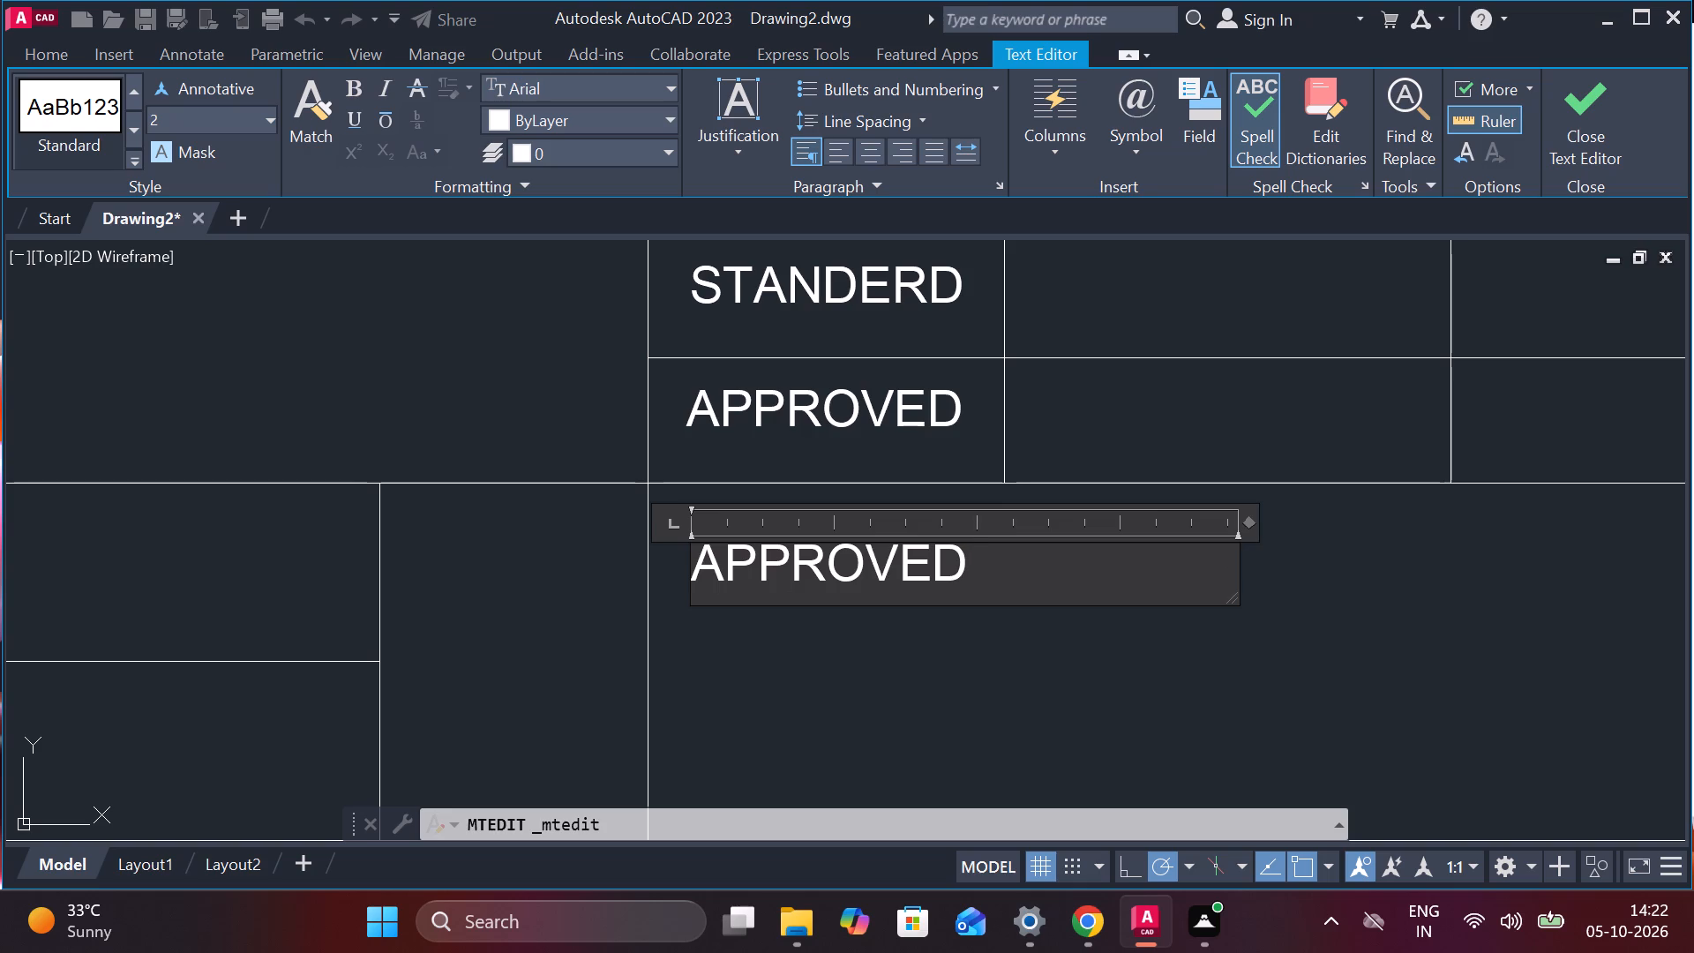
key("BackSpace")
key("BackSpace")
key("BackSpace")
key("BackSpace")
key("BackSpace")
key("BackSpace")
key("BackSpace")
key("BackSpace")
key("BackSpace")
key("BackSpace")
key("BackSpace")
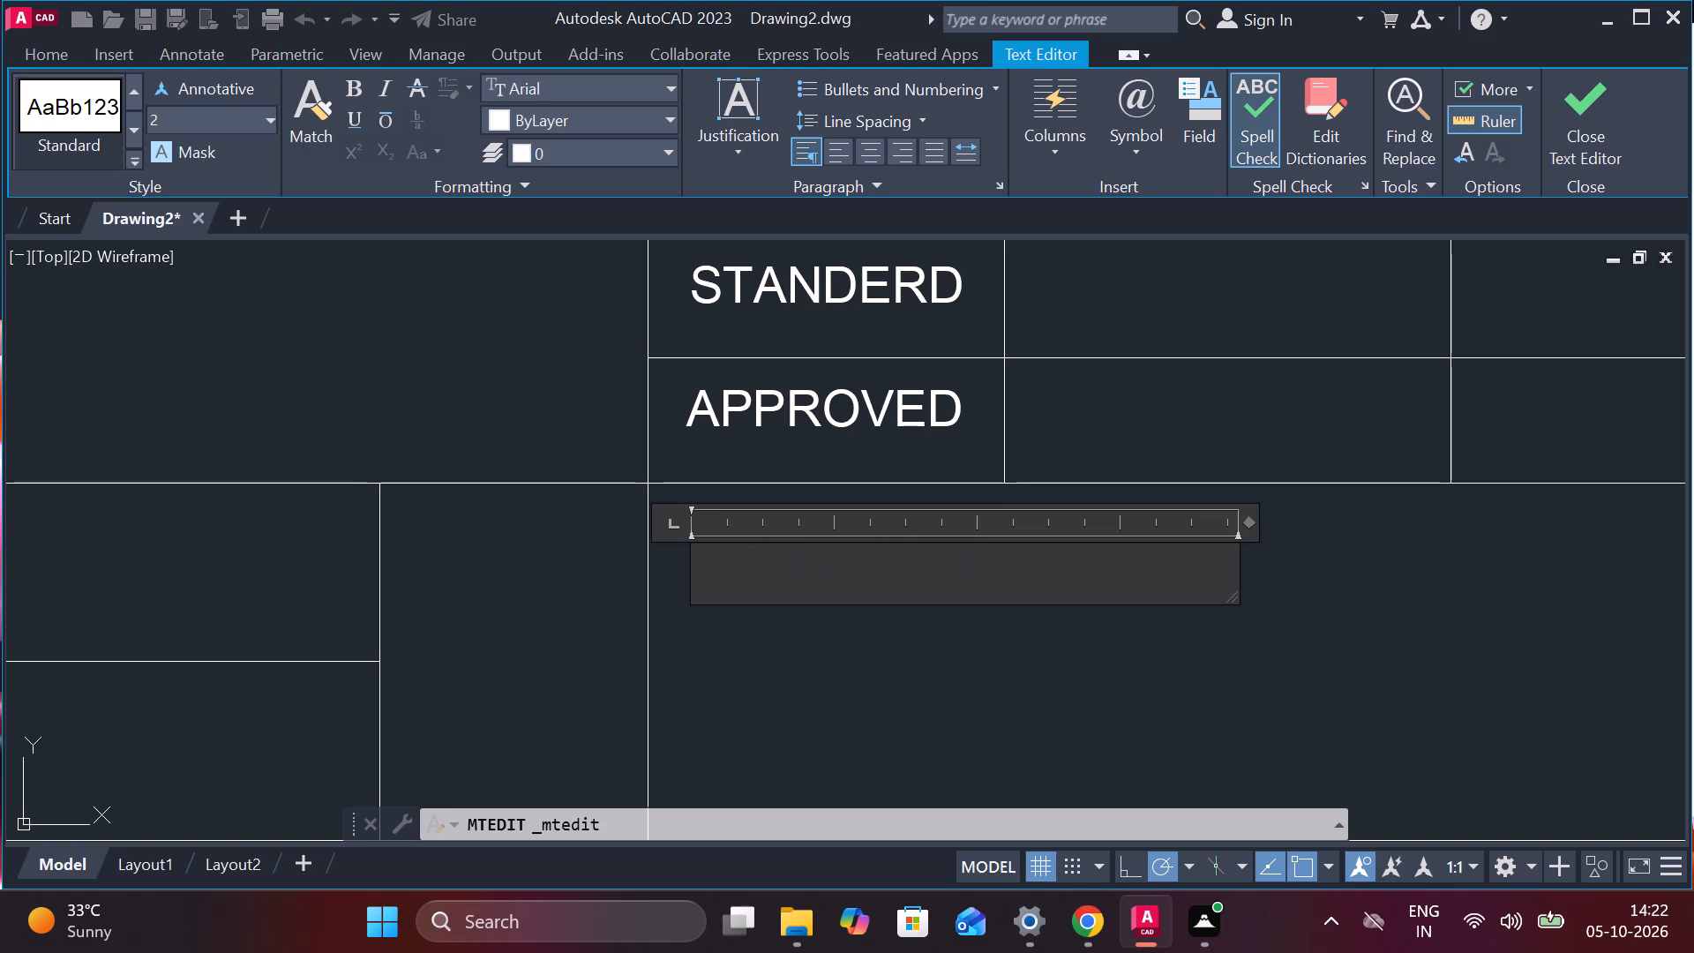
type("DRAWING")
key("space")
type("NO")
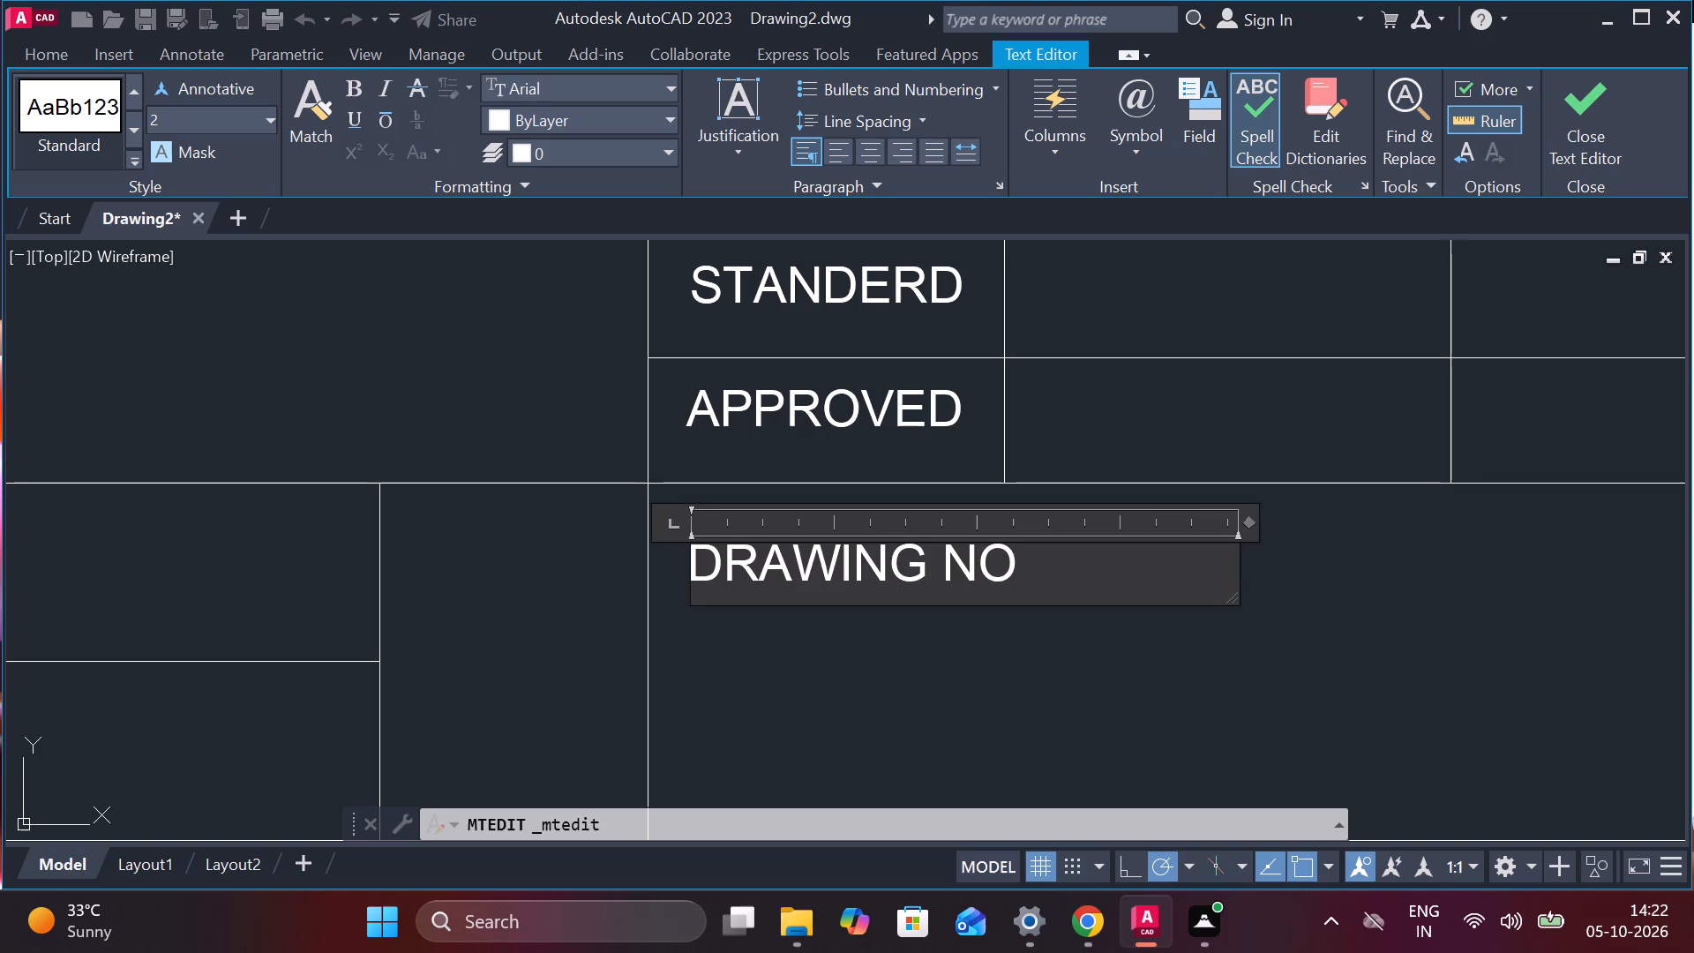
key("shift+colon")
left_click(1599, 84)
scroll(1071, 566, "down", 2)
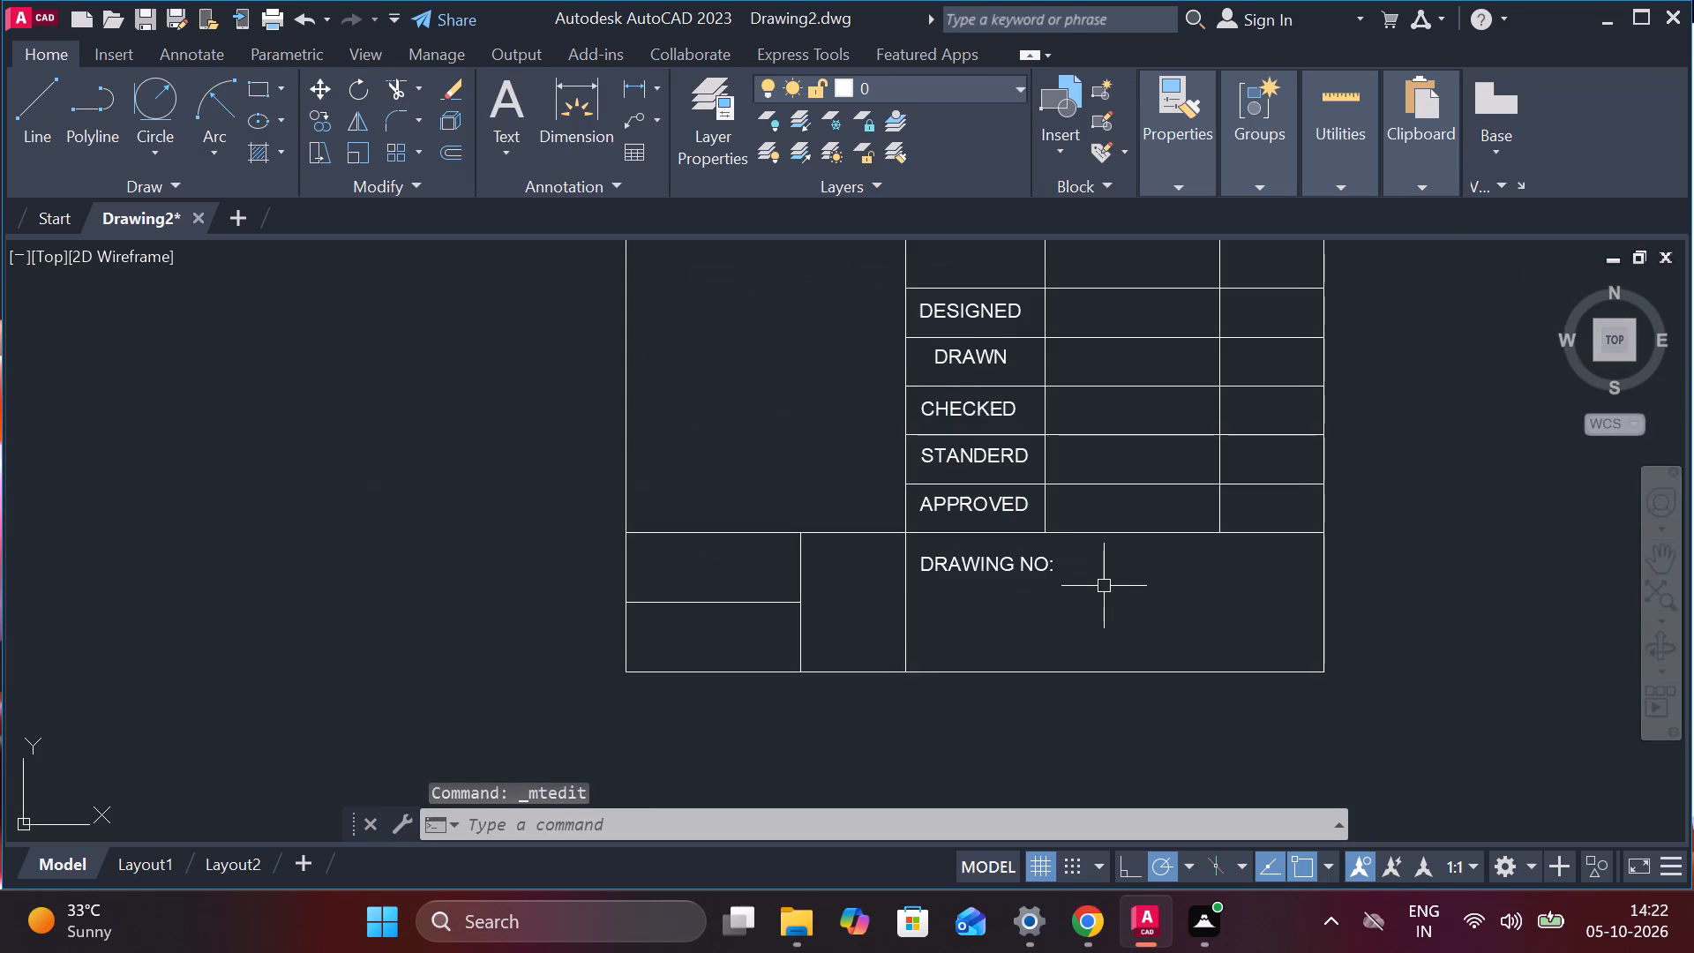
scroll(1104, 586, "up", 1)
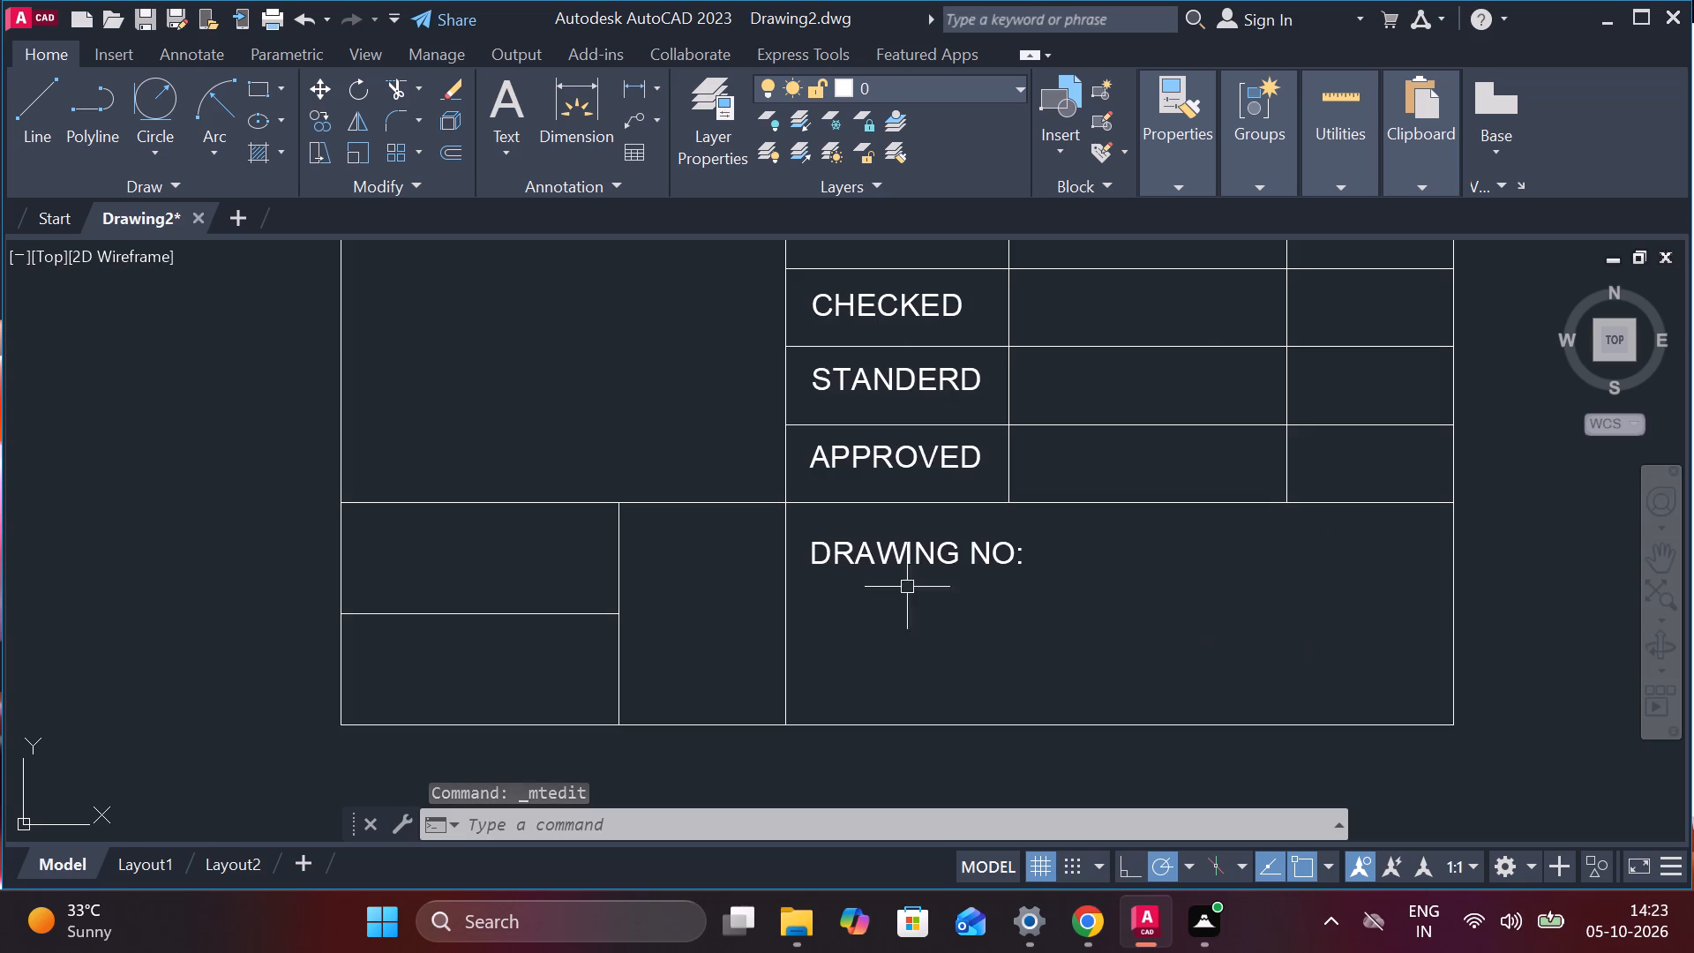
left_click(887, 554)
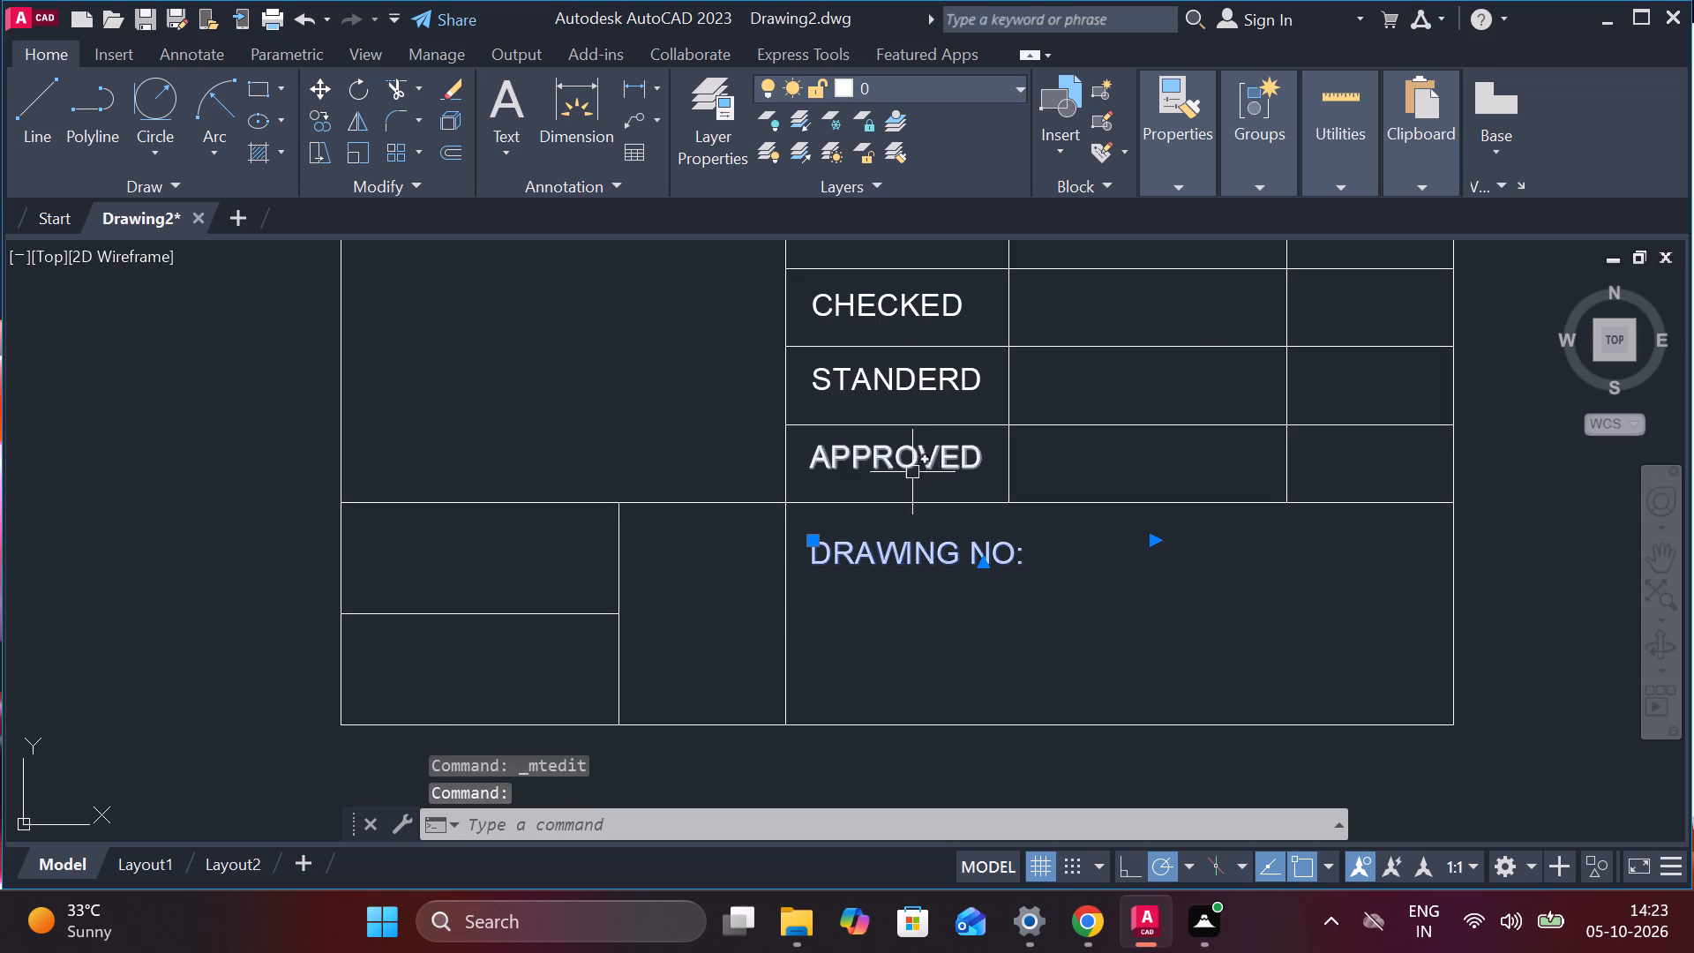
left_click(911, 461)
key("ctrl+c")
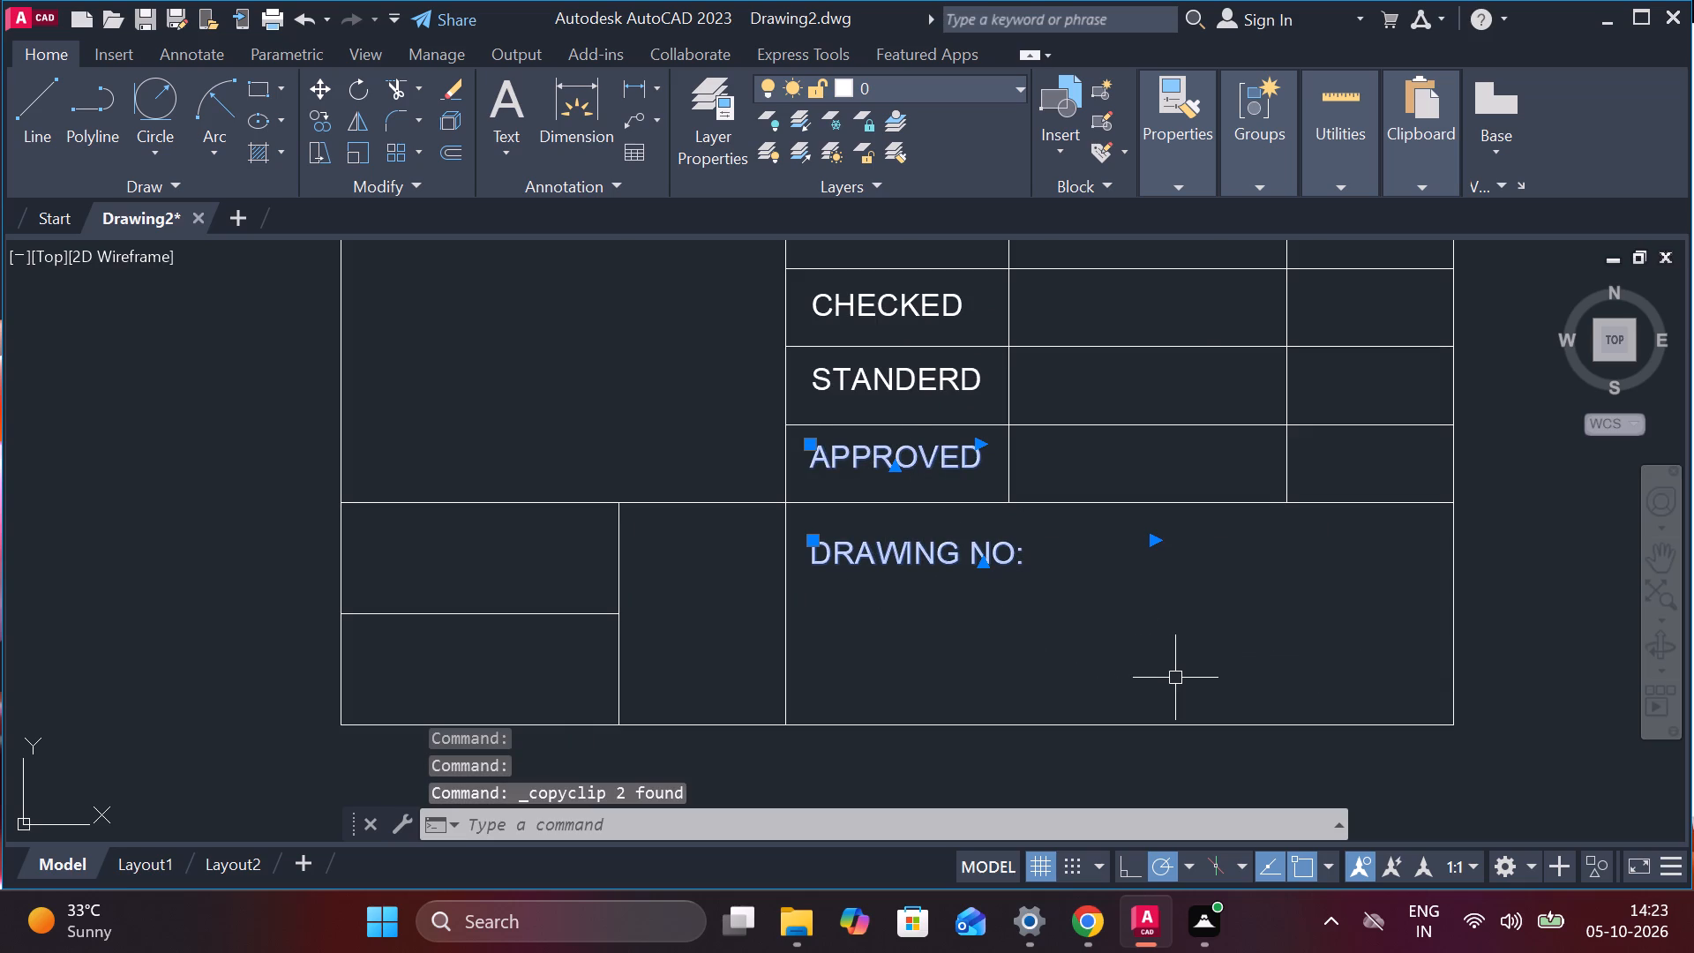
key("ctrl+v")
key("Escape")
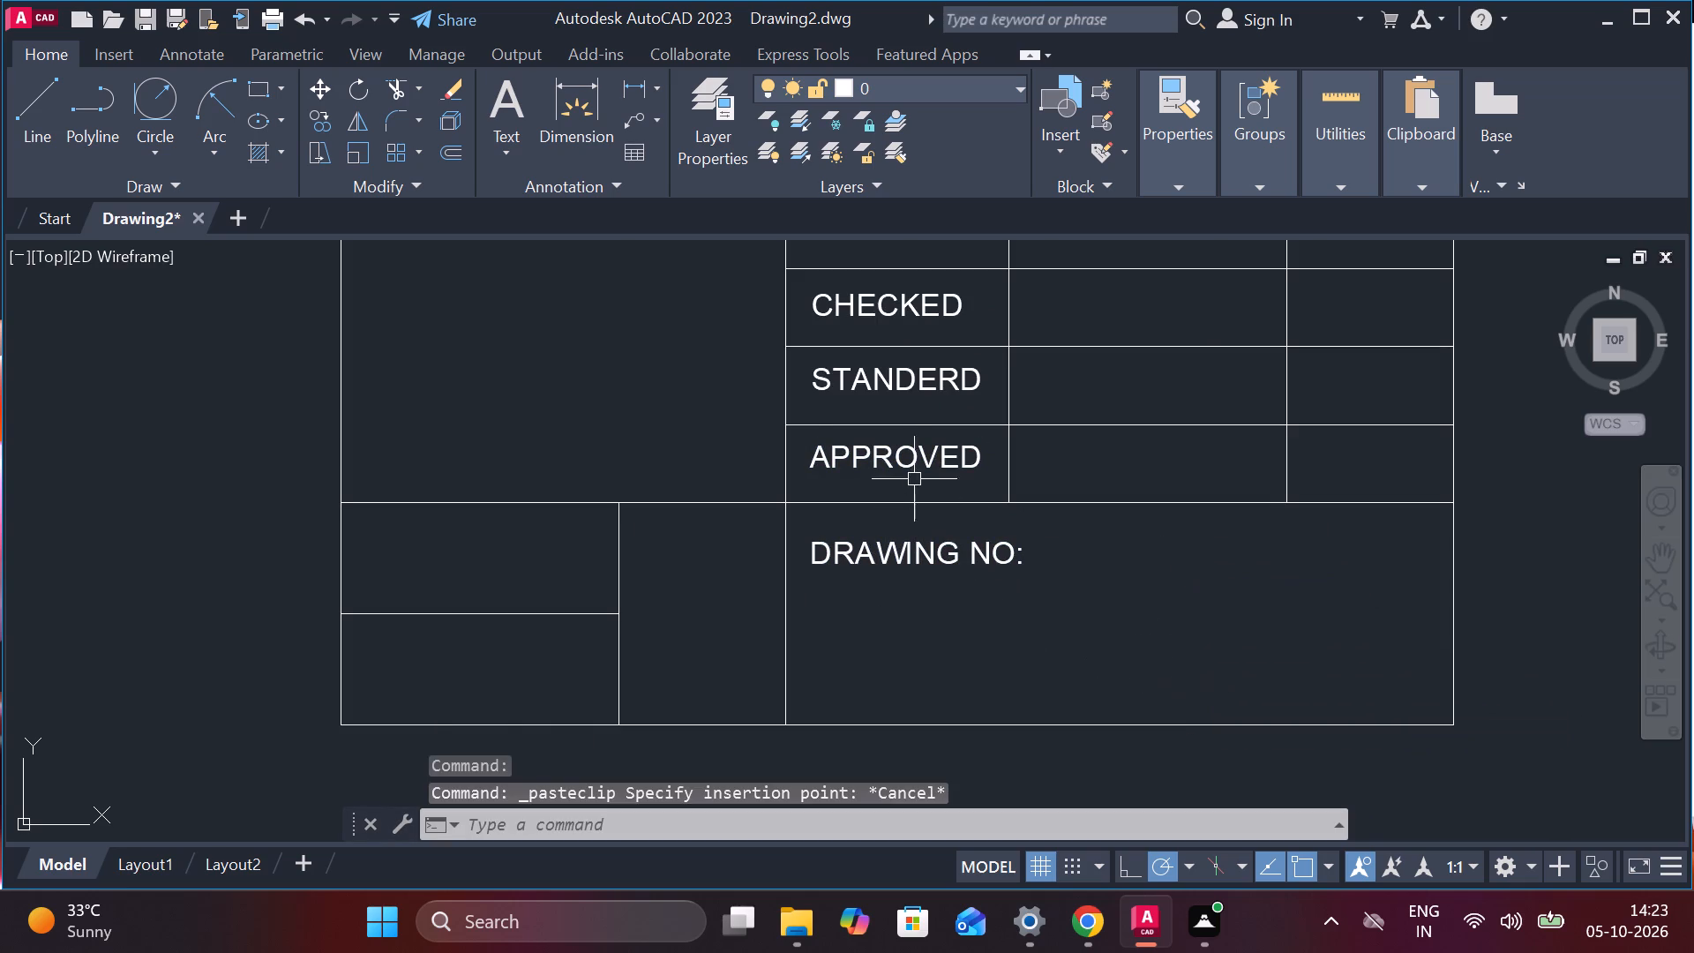
Copy the APPROVED label and paste it into the lower right area of the DRAWING NO: cell.
left_click(911, 445)
key("ctrl+c")
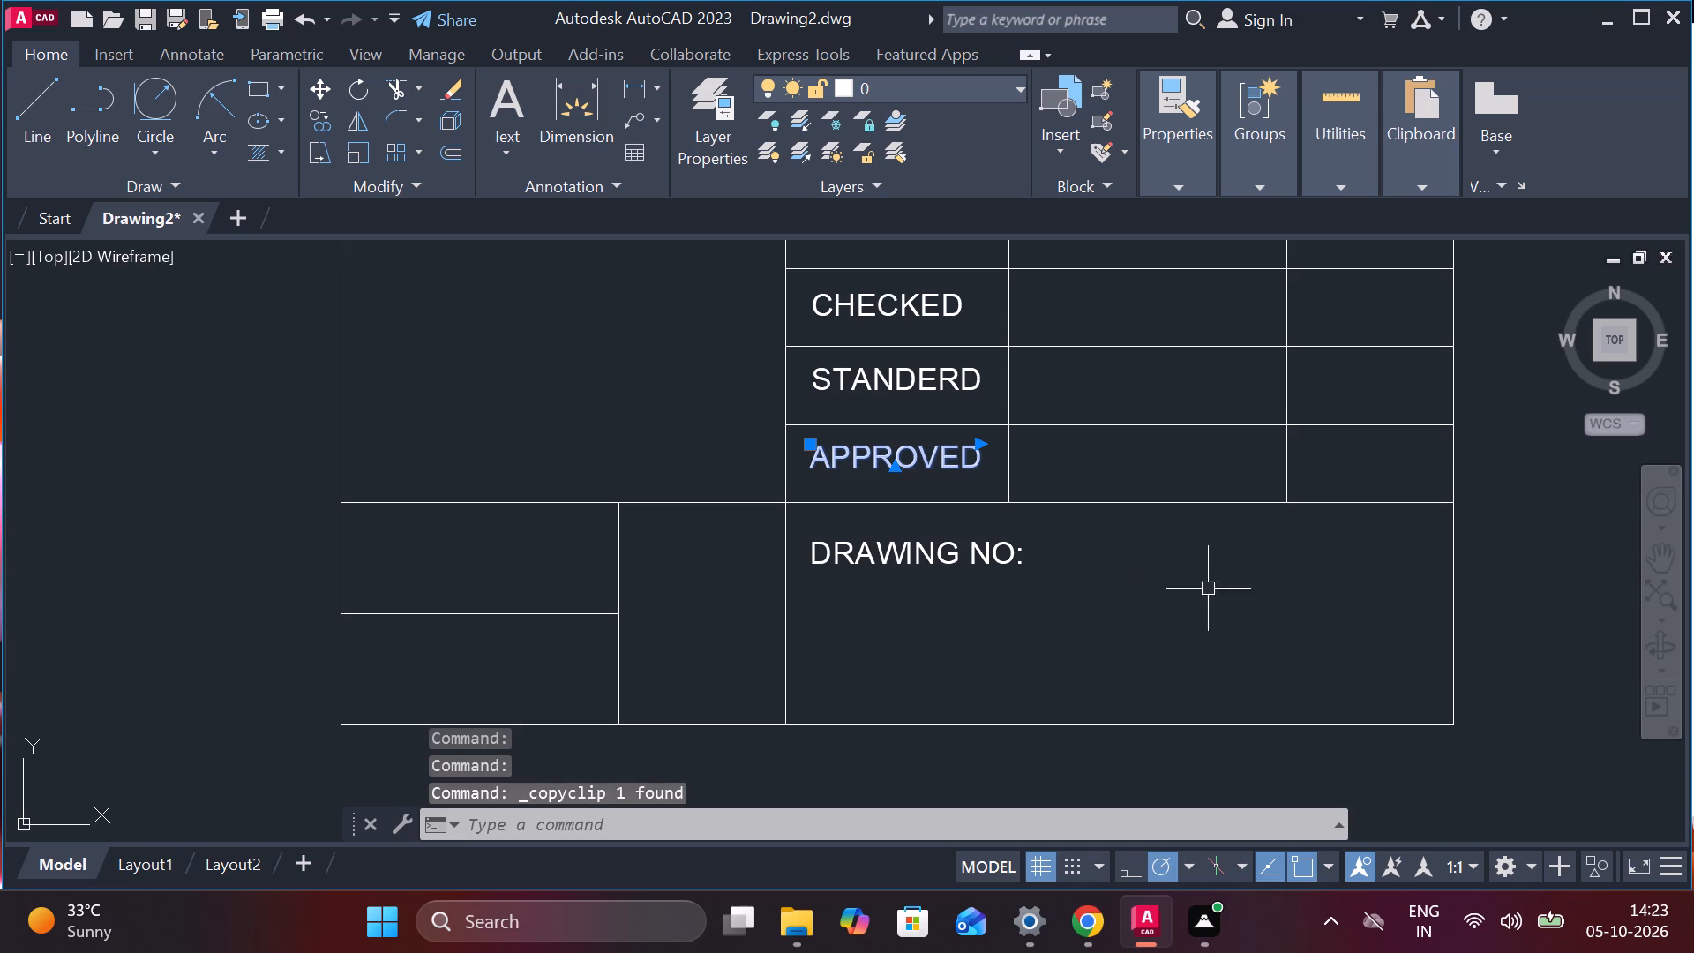
key("ctrl+v")
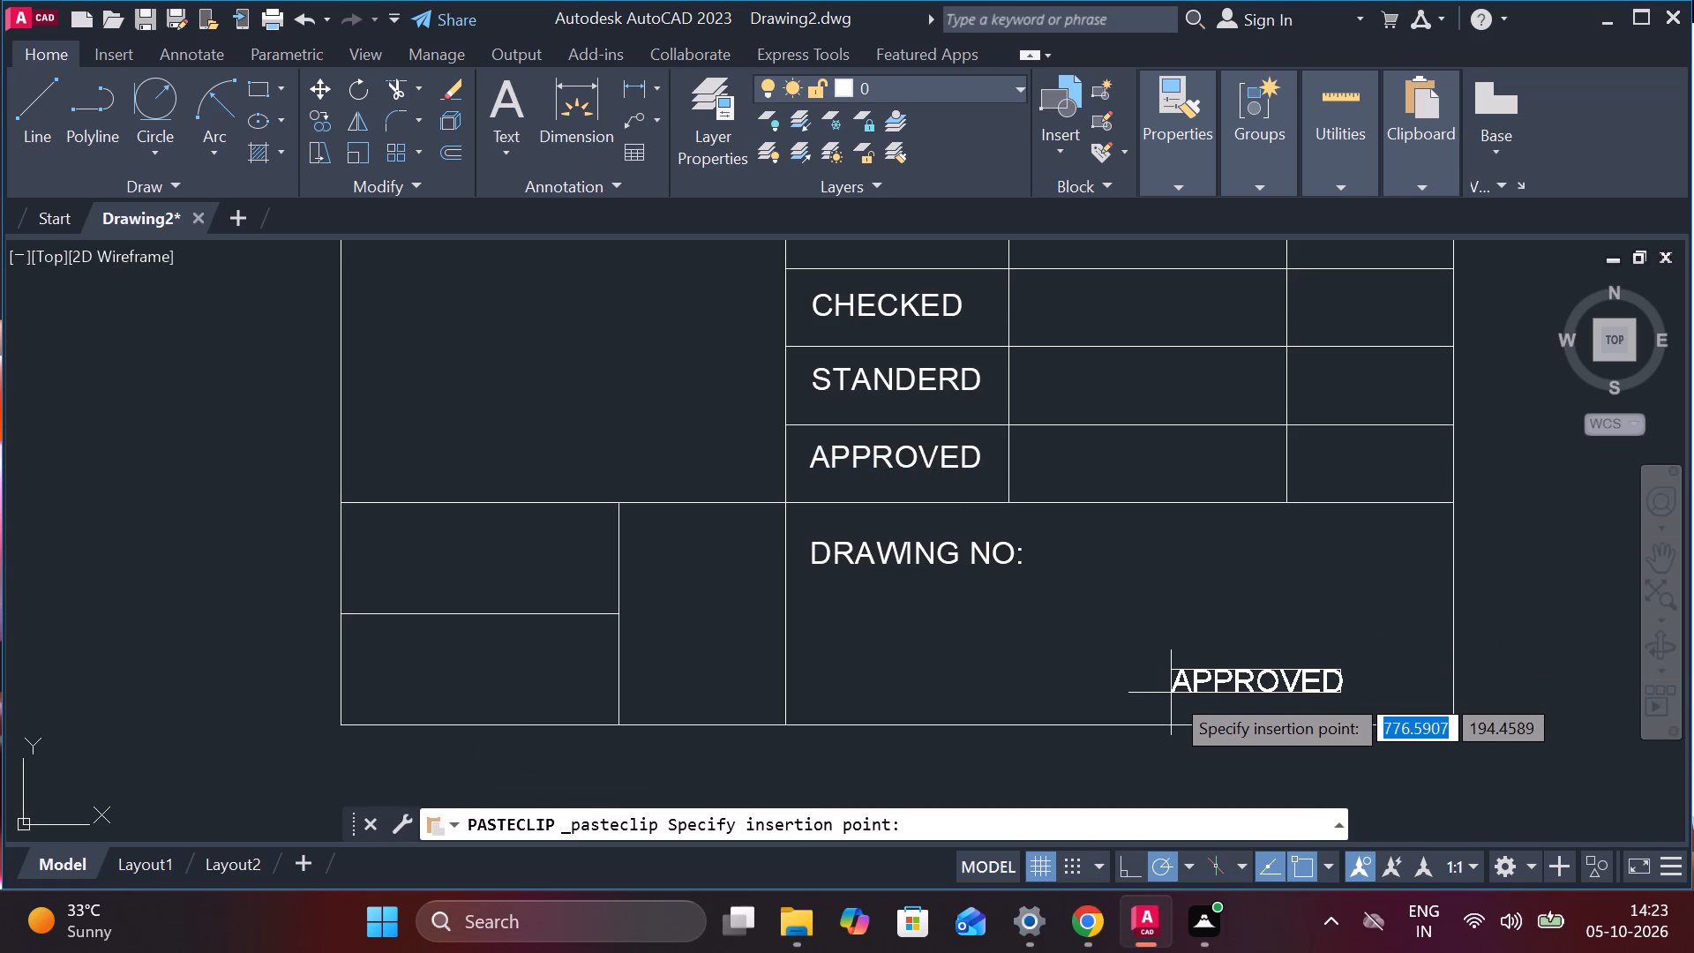
left_click(1105, 692)
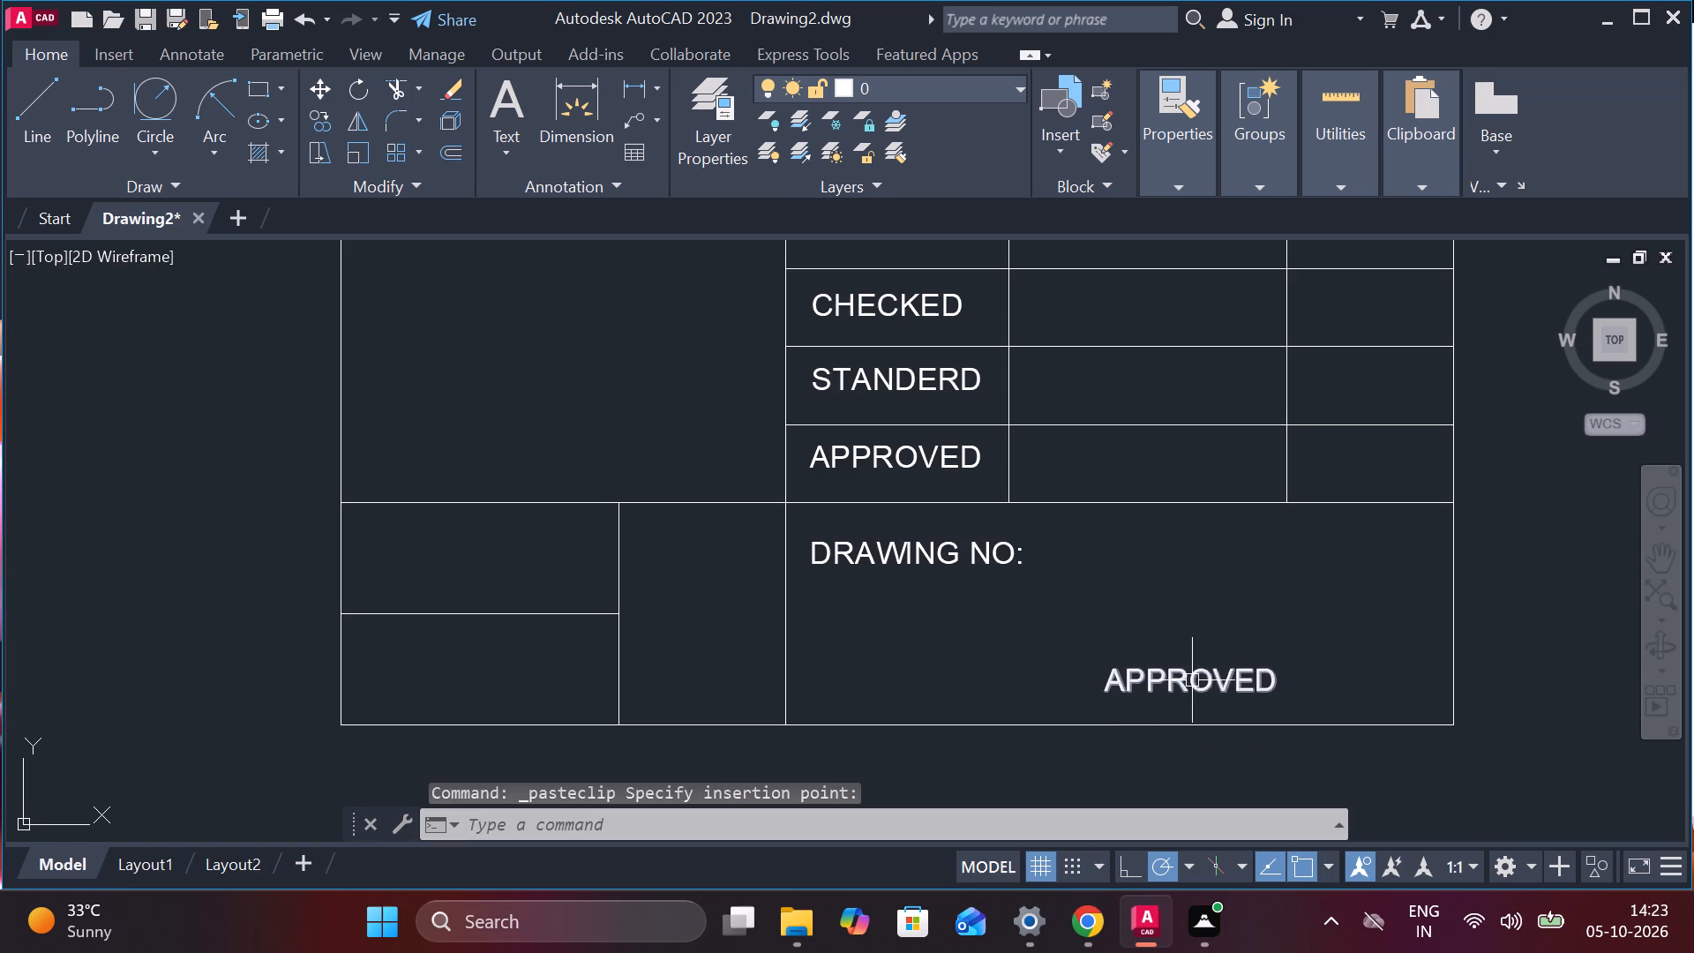
Replace the text of the APPROVED copy in the DRAWING NO: cell with SHEET NO:.
double_click(1192, 680)
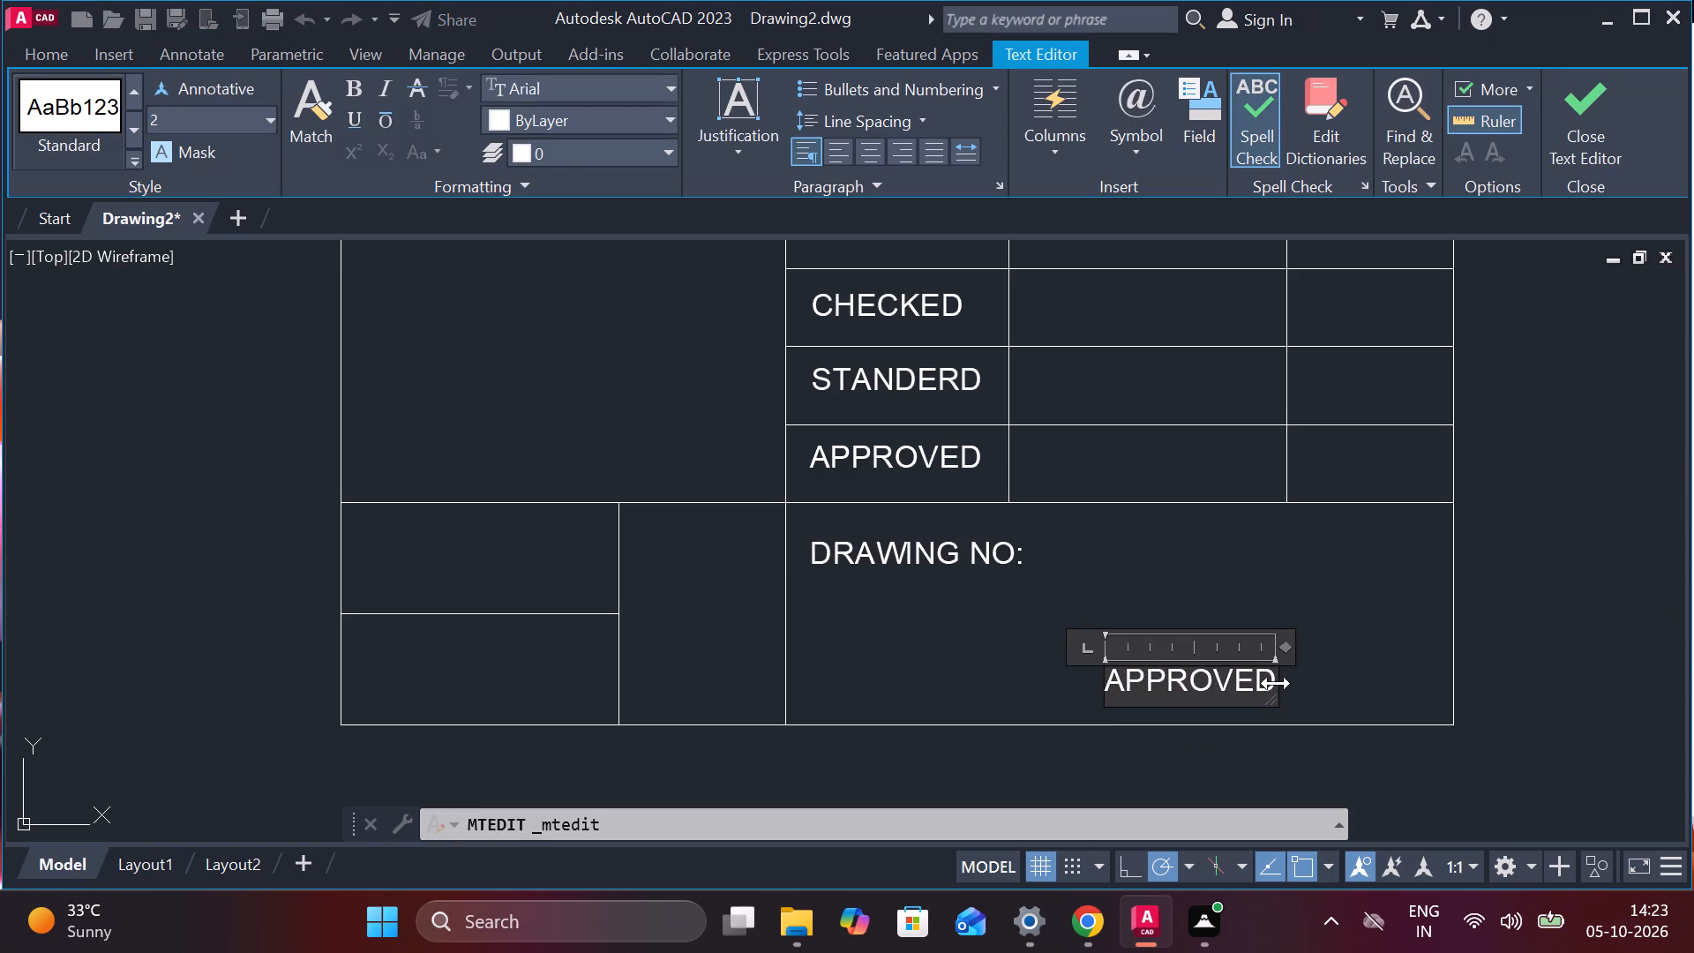
left_click(1269, 679)
key("BackSpace")
key("BackSpace")
key("BackSpace")
key("BackSpace")
key("BackSpace")
key("BackSpace")
key("BackSpace")
key("BackSpace")
type("SHEET")
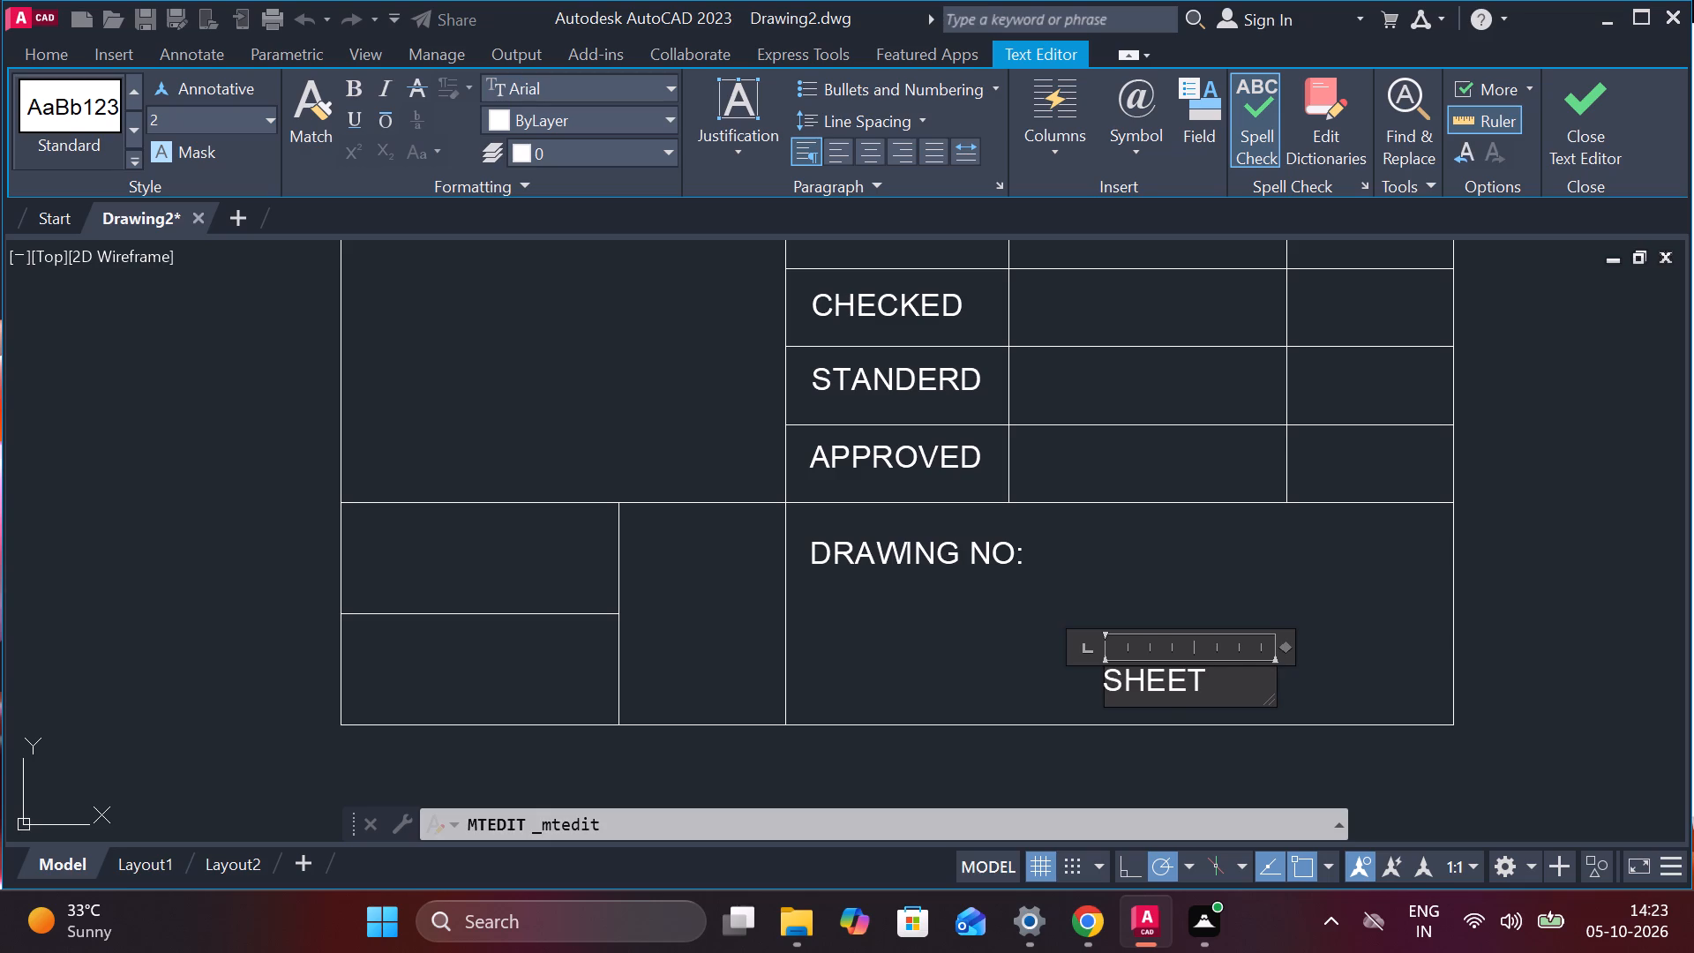
key("space")
type("NO")
key("shift+colon")
Widen the SHEET NO: text box and extend its text to SHEET NO:1off1, finishing the text edit.
key("1")
key("BackSpace")
left_click_drag(1273, 680, 1365, 679)
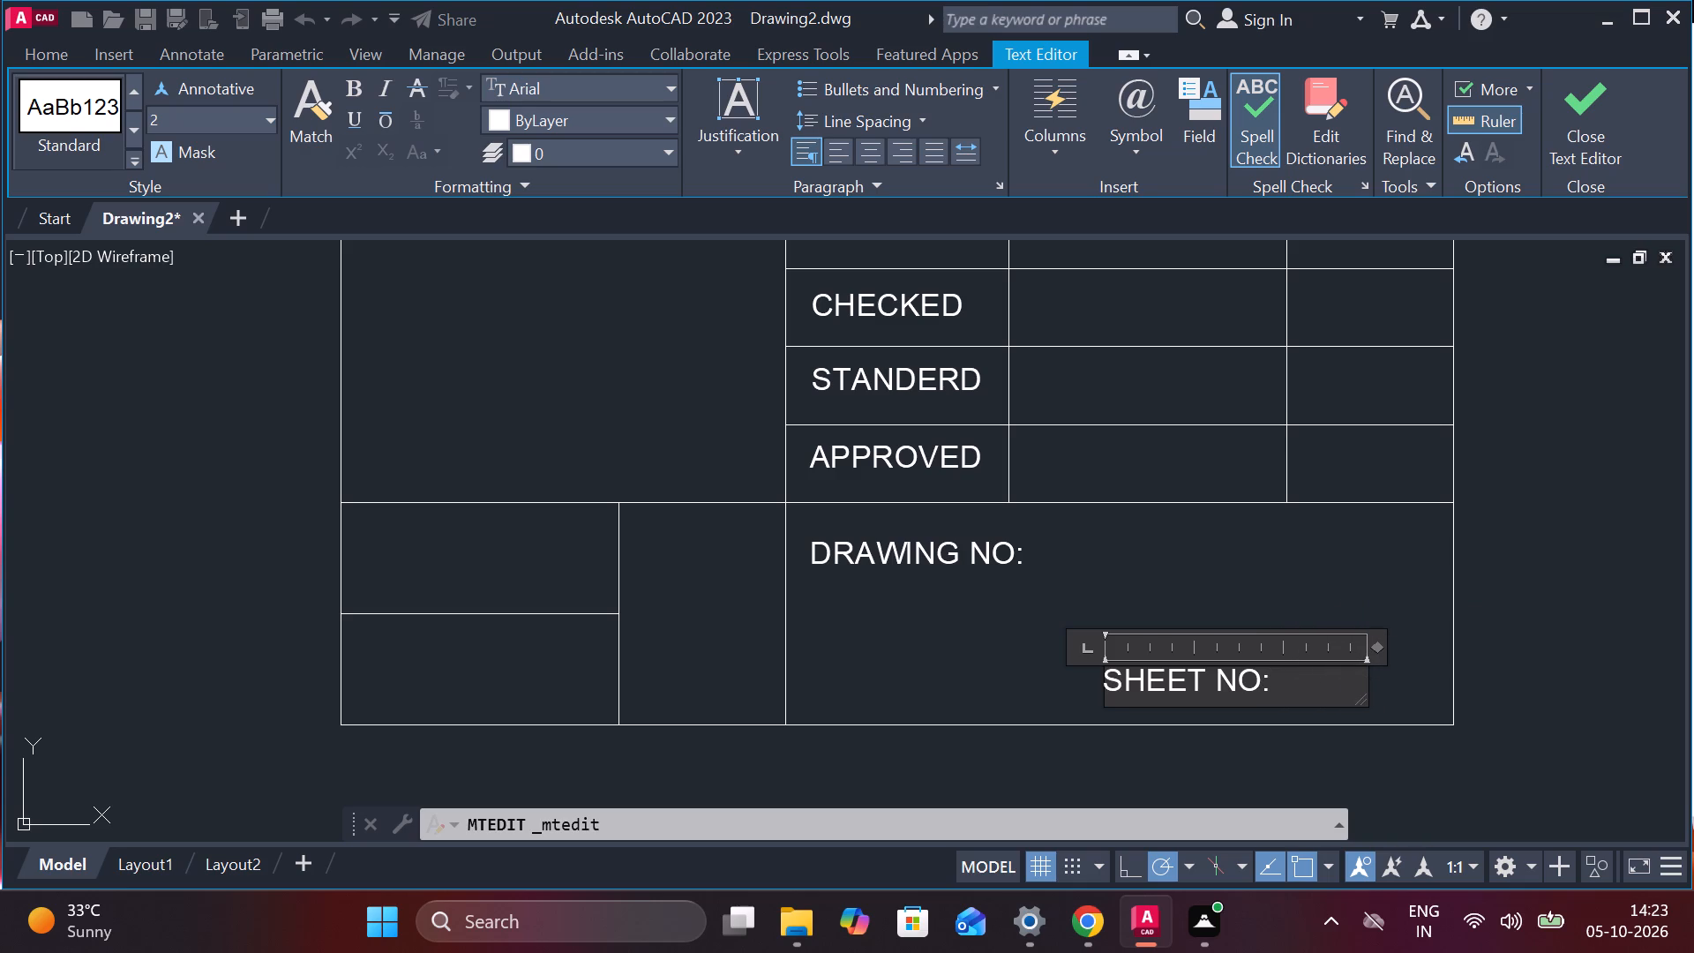
key("1")
key("o")
key("BackSpace")
key("1")
left_click(1045, 554)
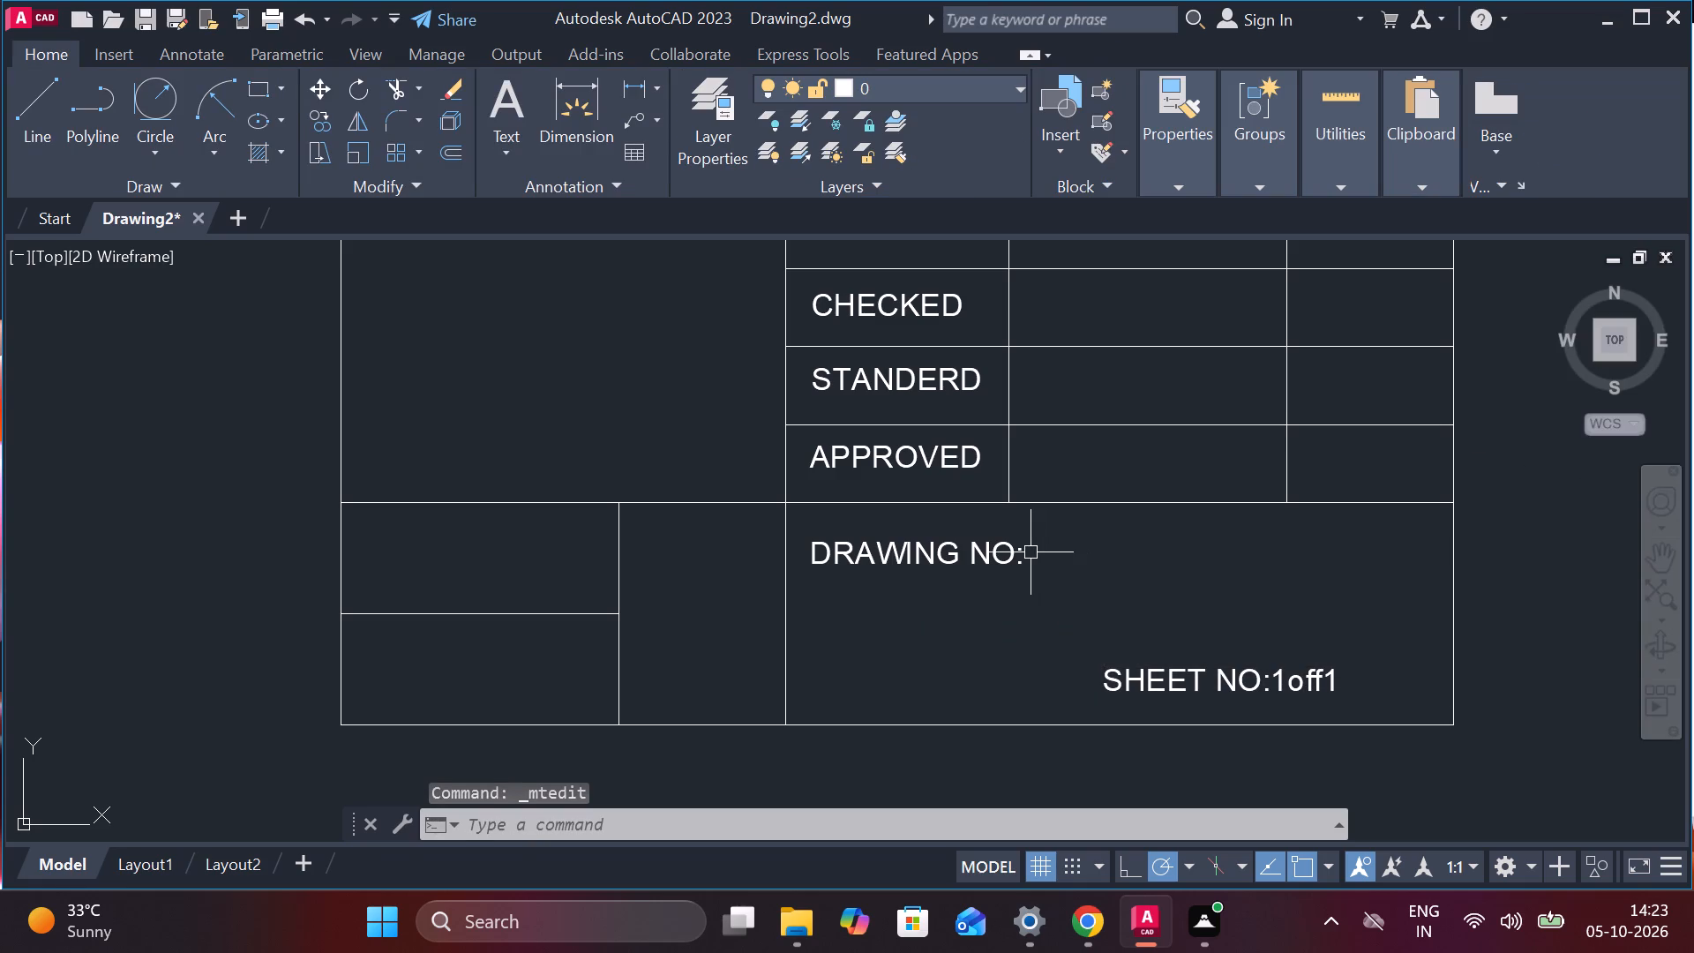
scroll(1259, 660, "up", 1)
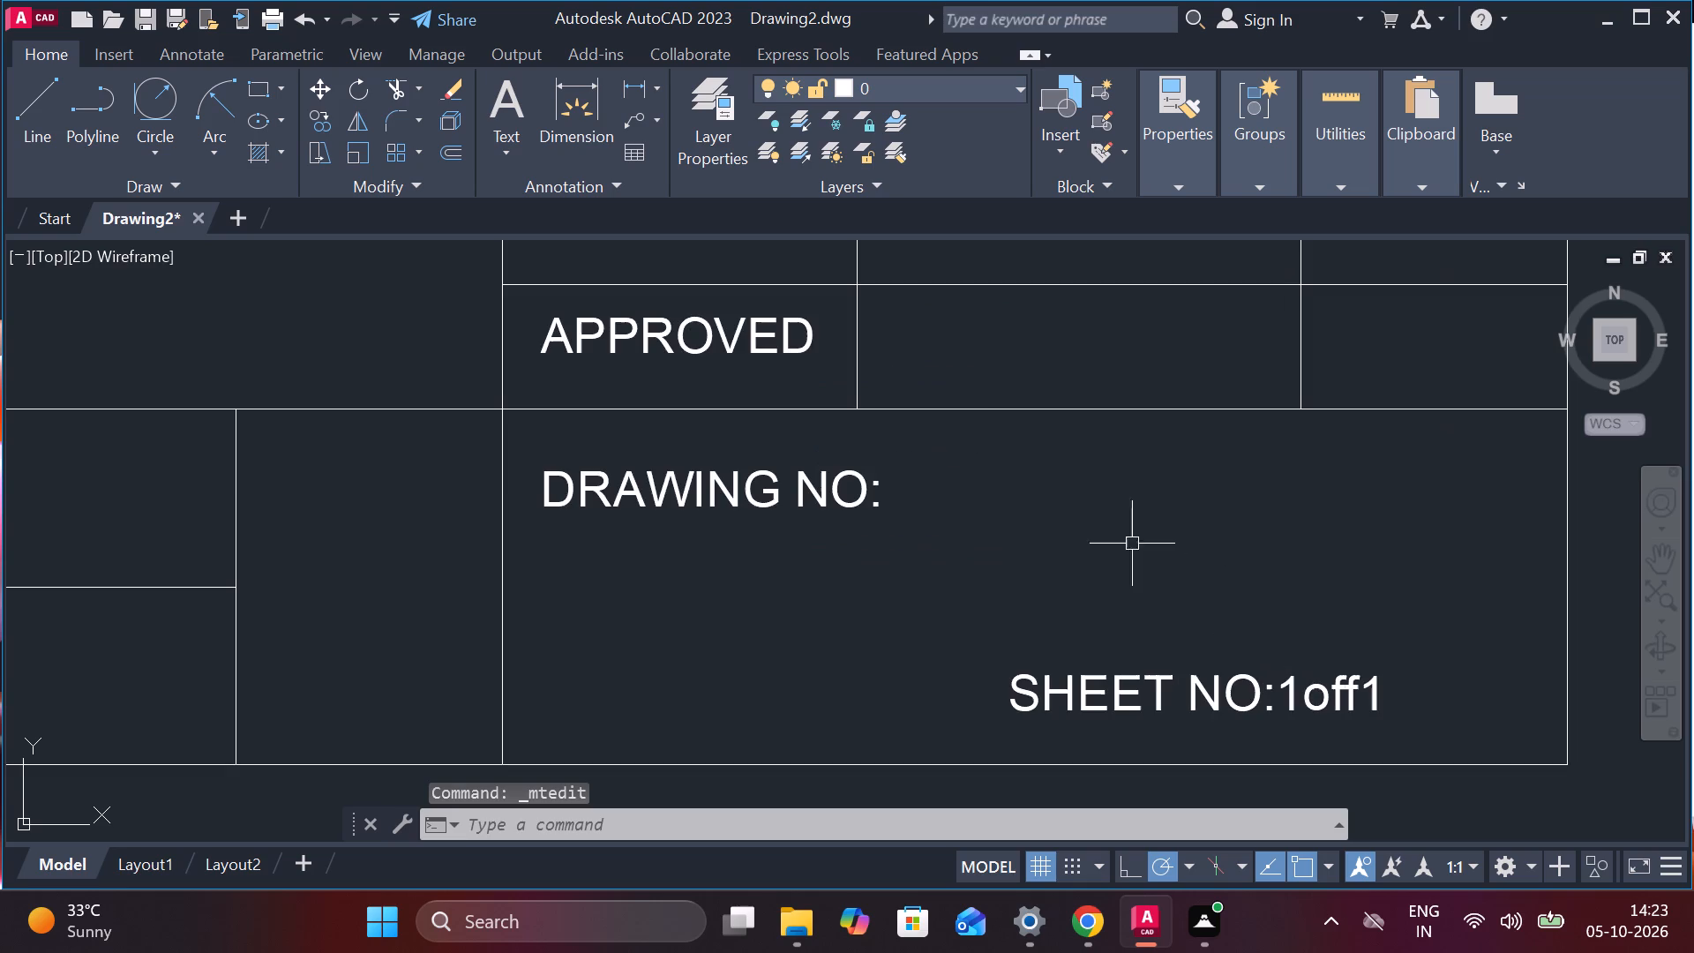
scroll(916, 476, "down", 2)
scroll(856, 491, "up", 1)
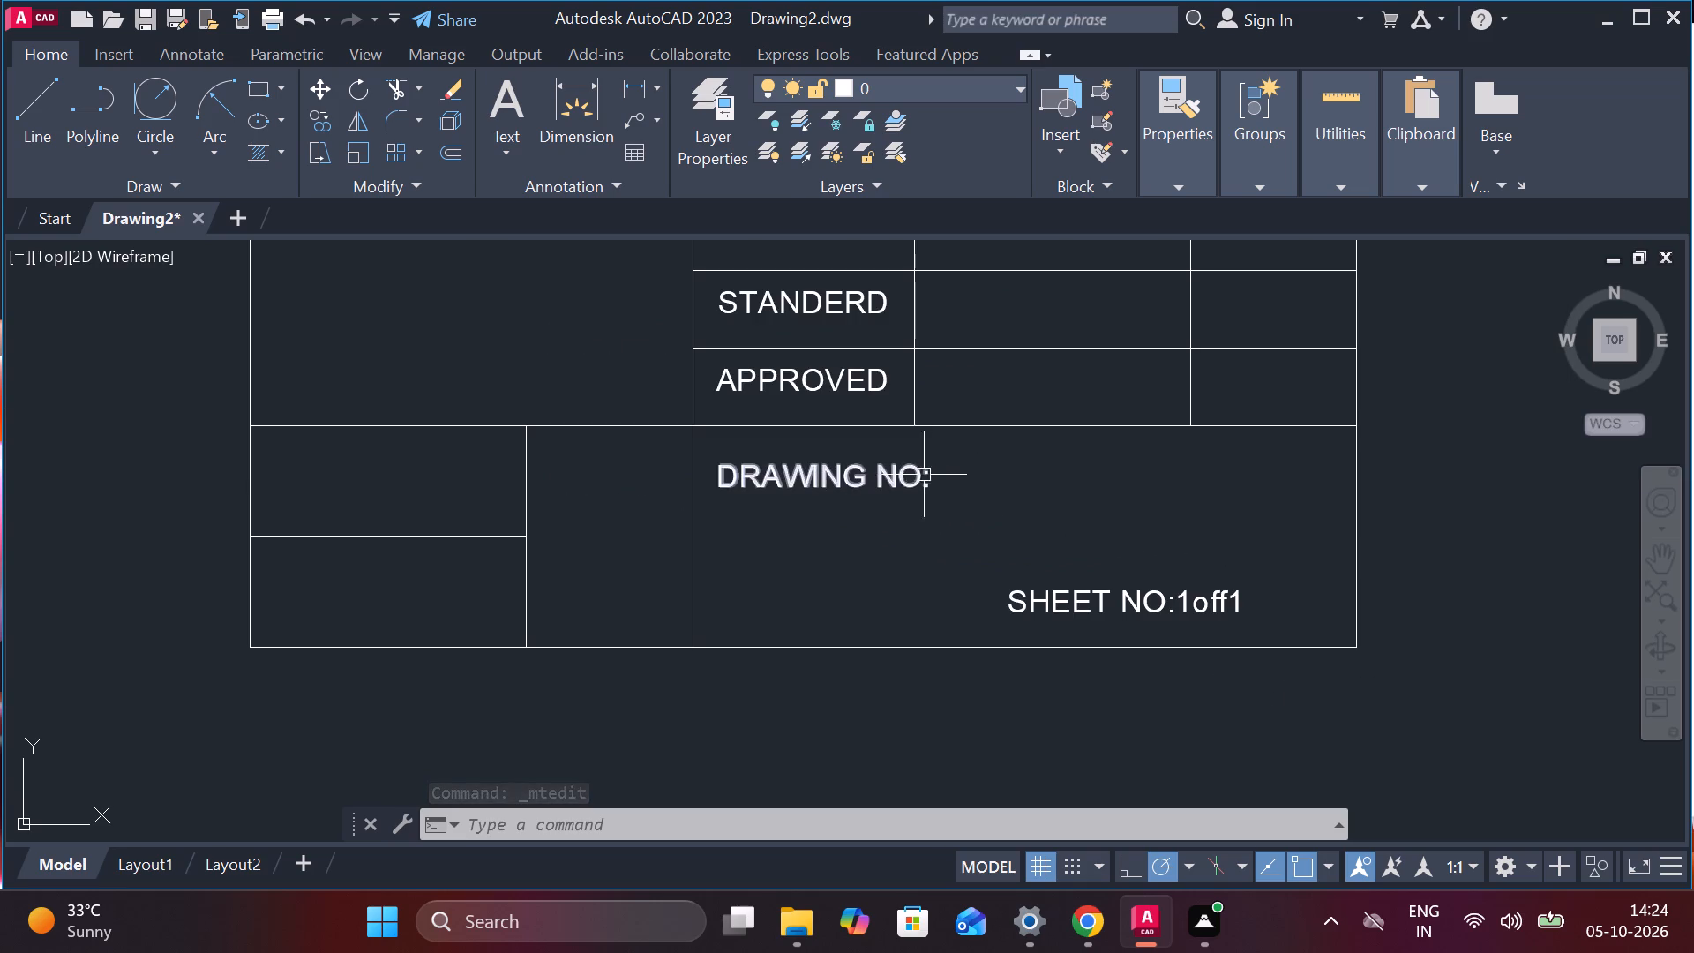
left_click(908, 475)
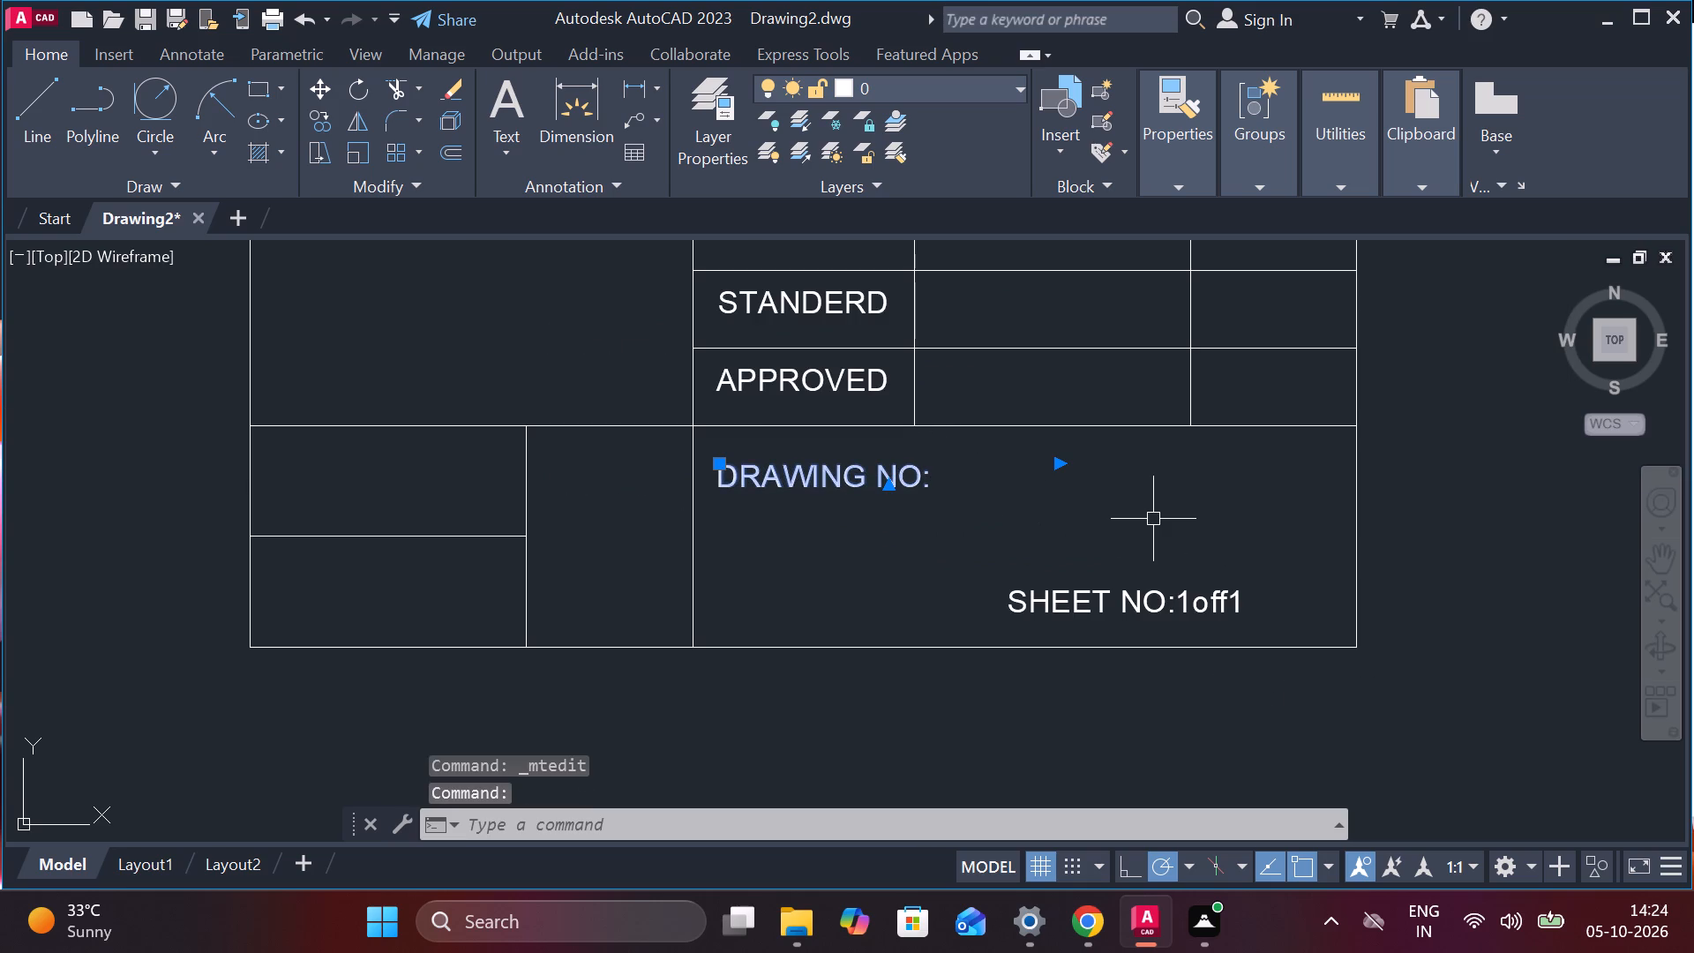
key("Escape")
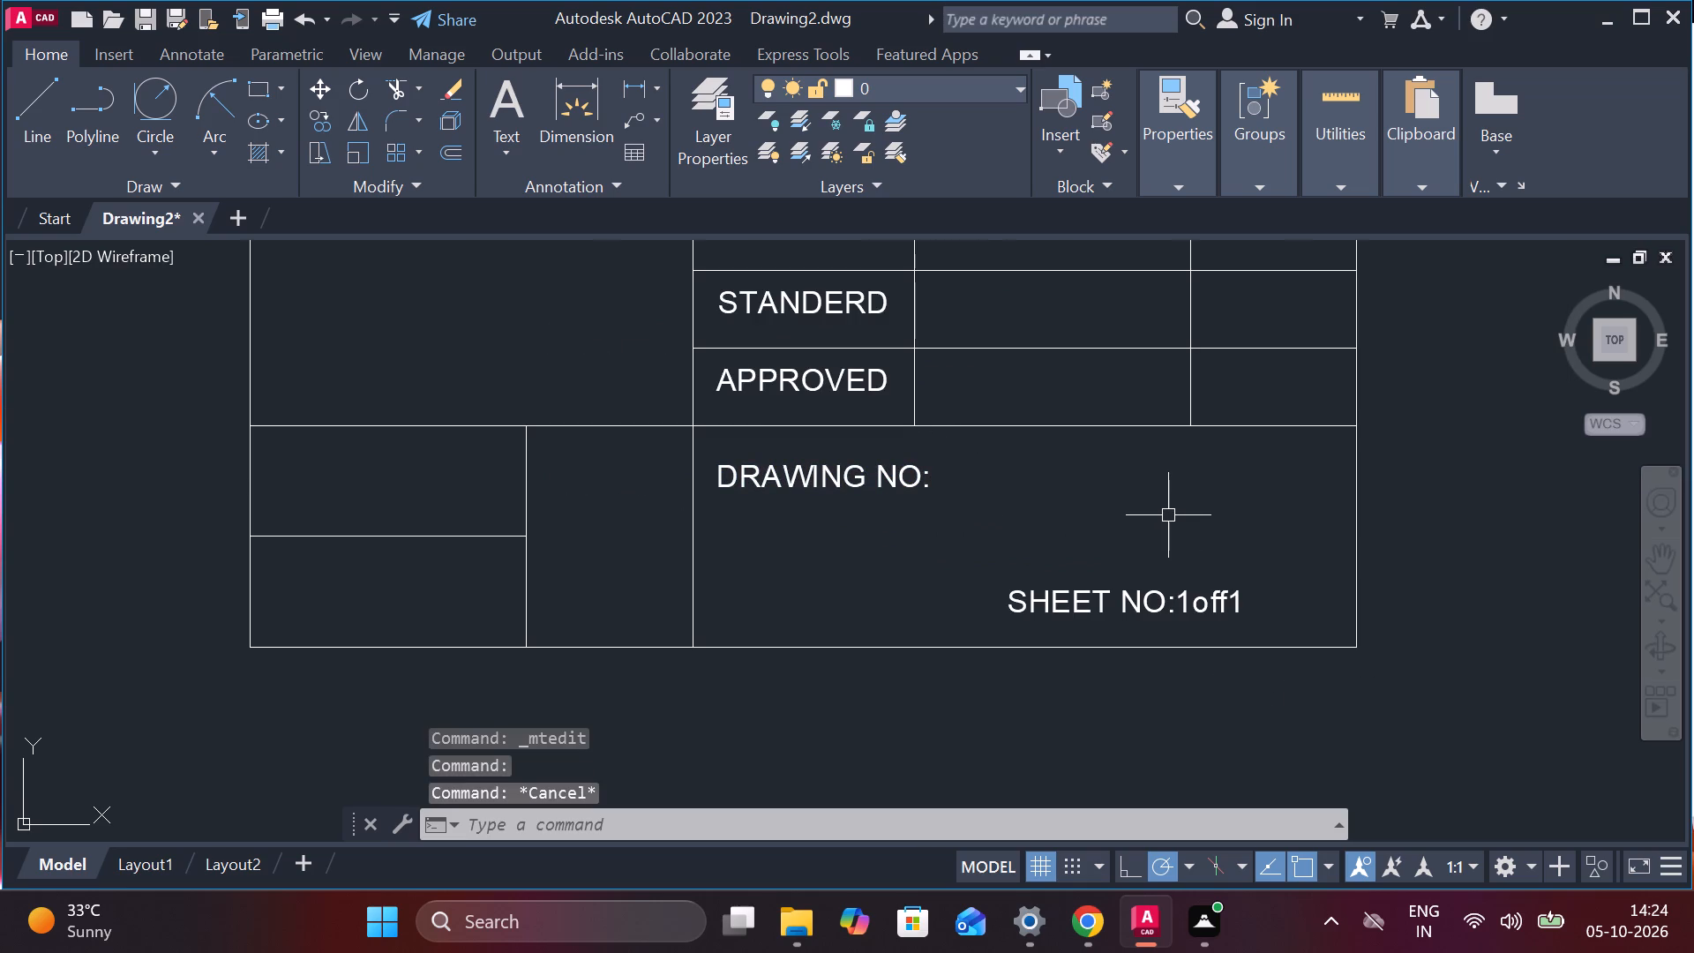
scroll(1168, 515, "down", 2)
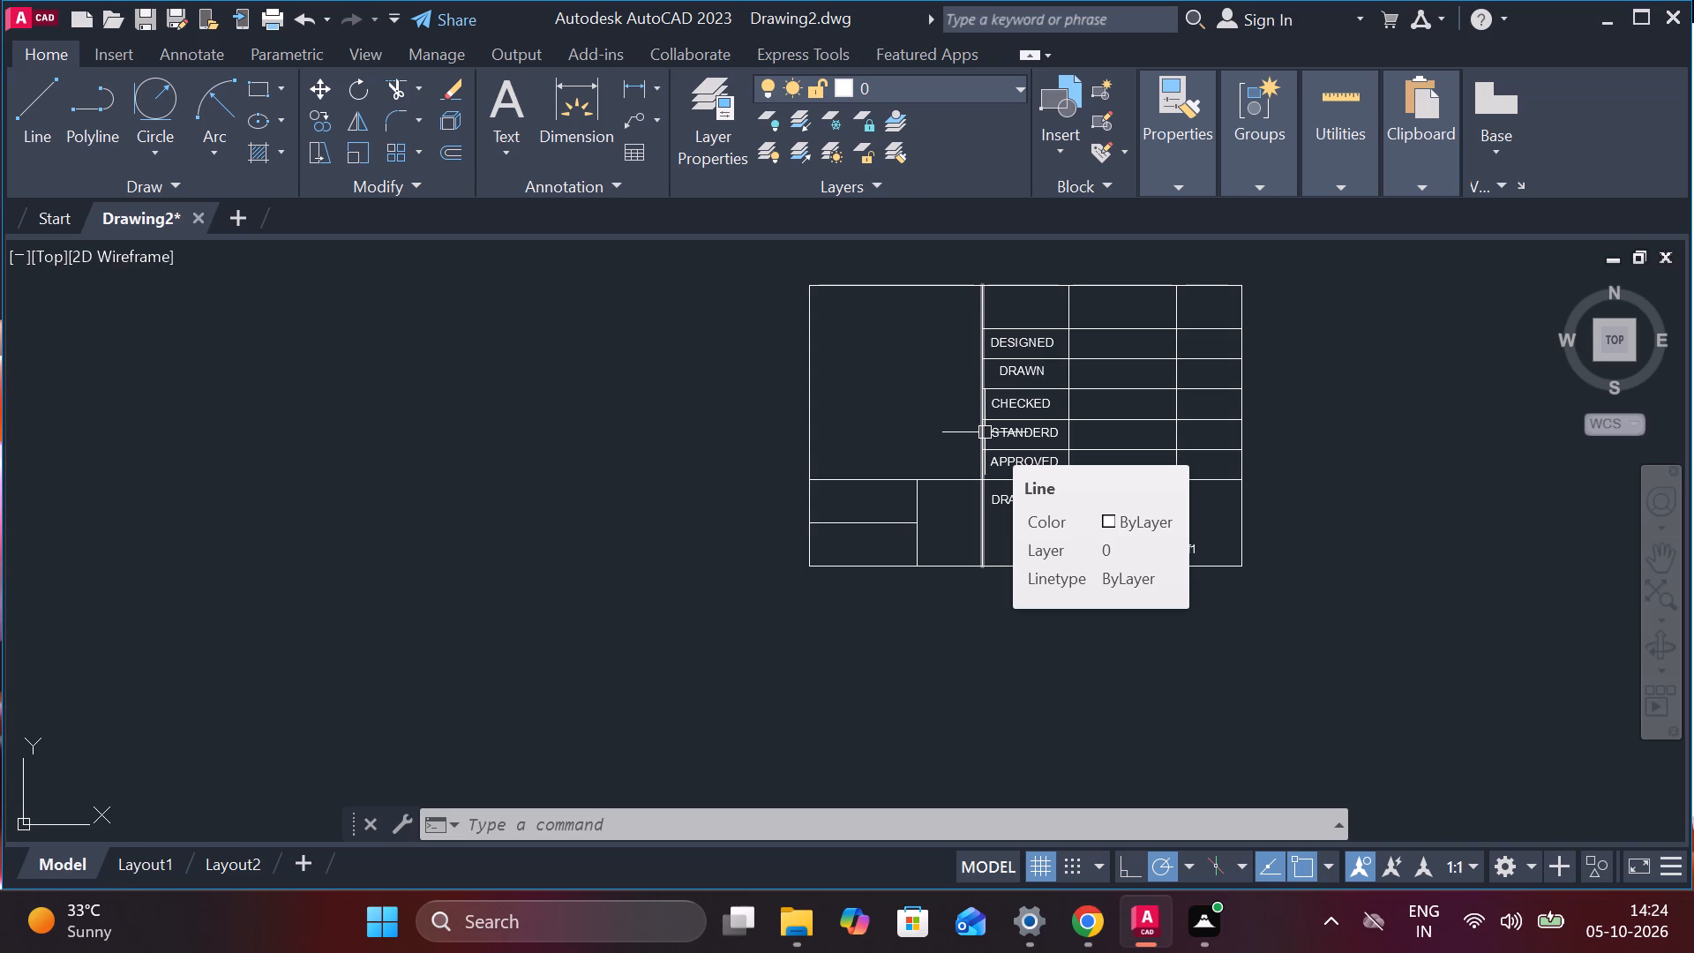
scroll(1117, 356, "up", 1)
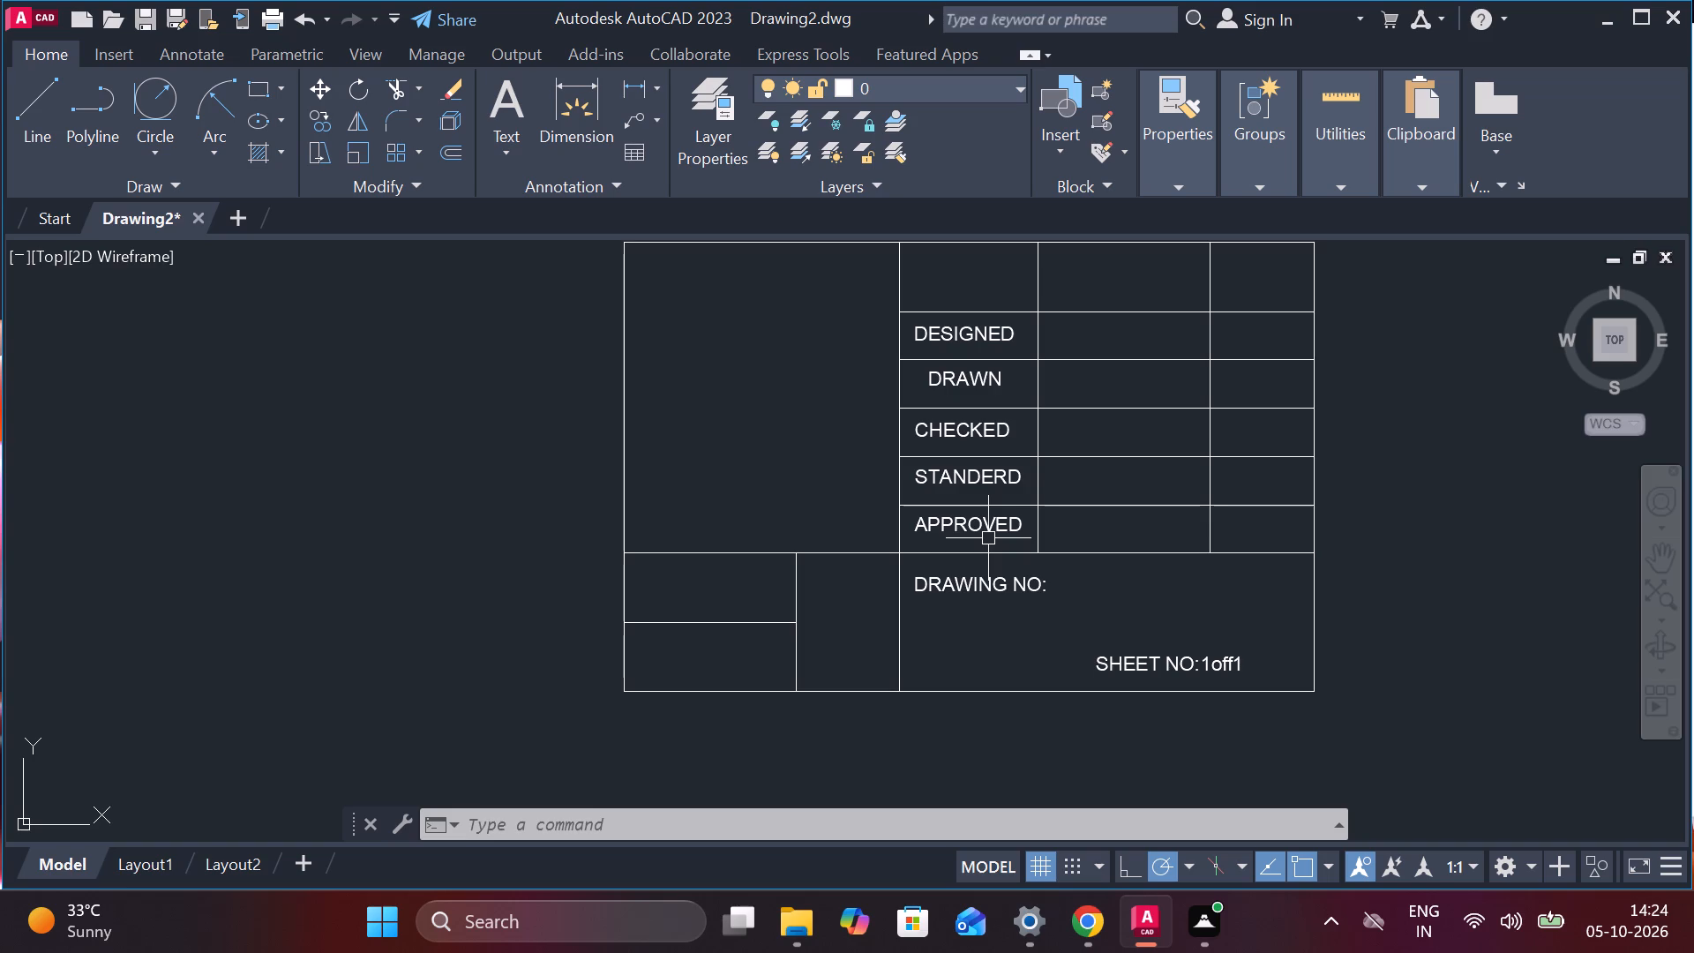
Copy the DESIGNED label and paste it into the header row cells of the table's last two columns.
scroll(1245, 465, "up", 1)
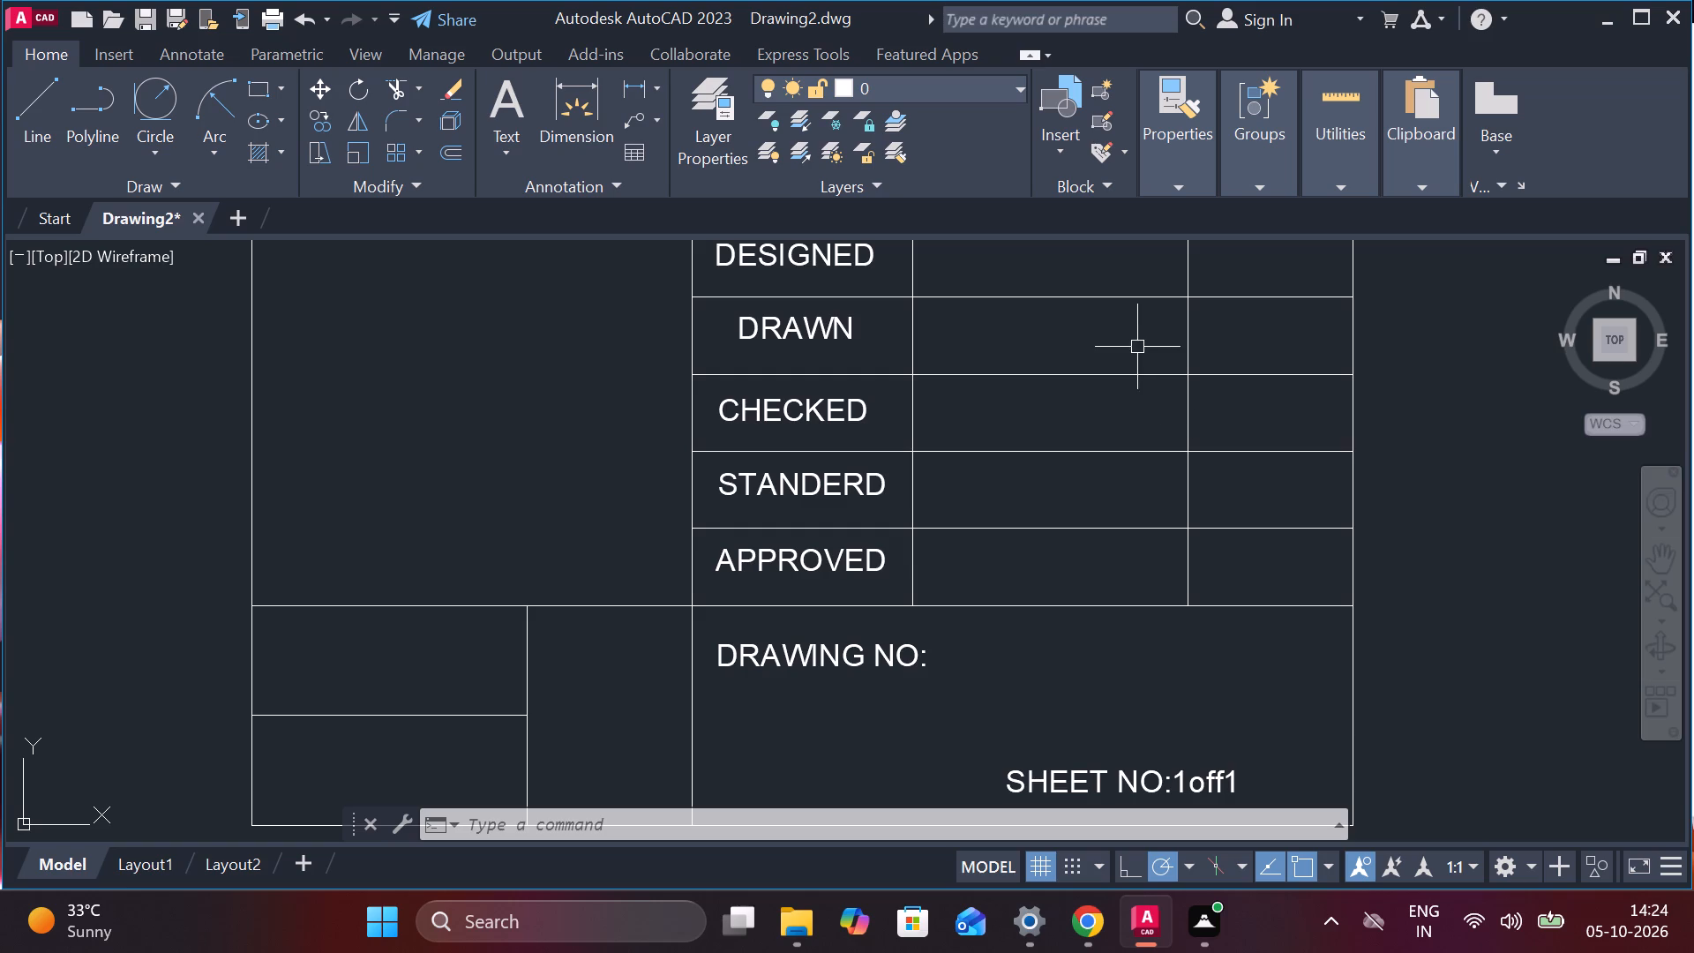
middle_click_drag(1137, 347, 1130, 646)
left_click(797, 556)
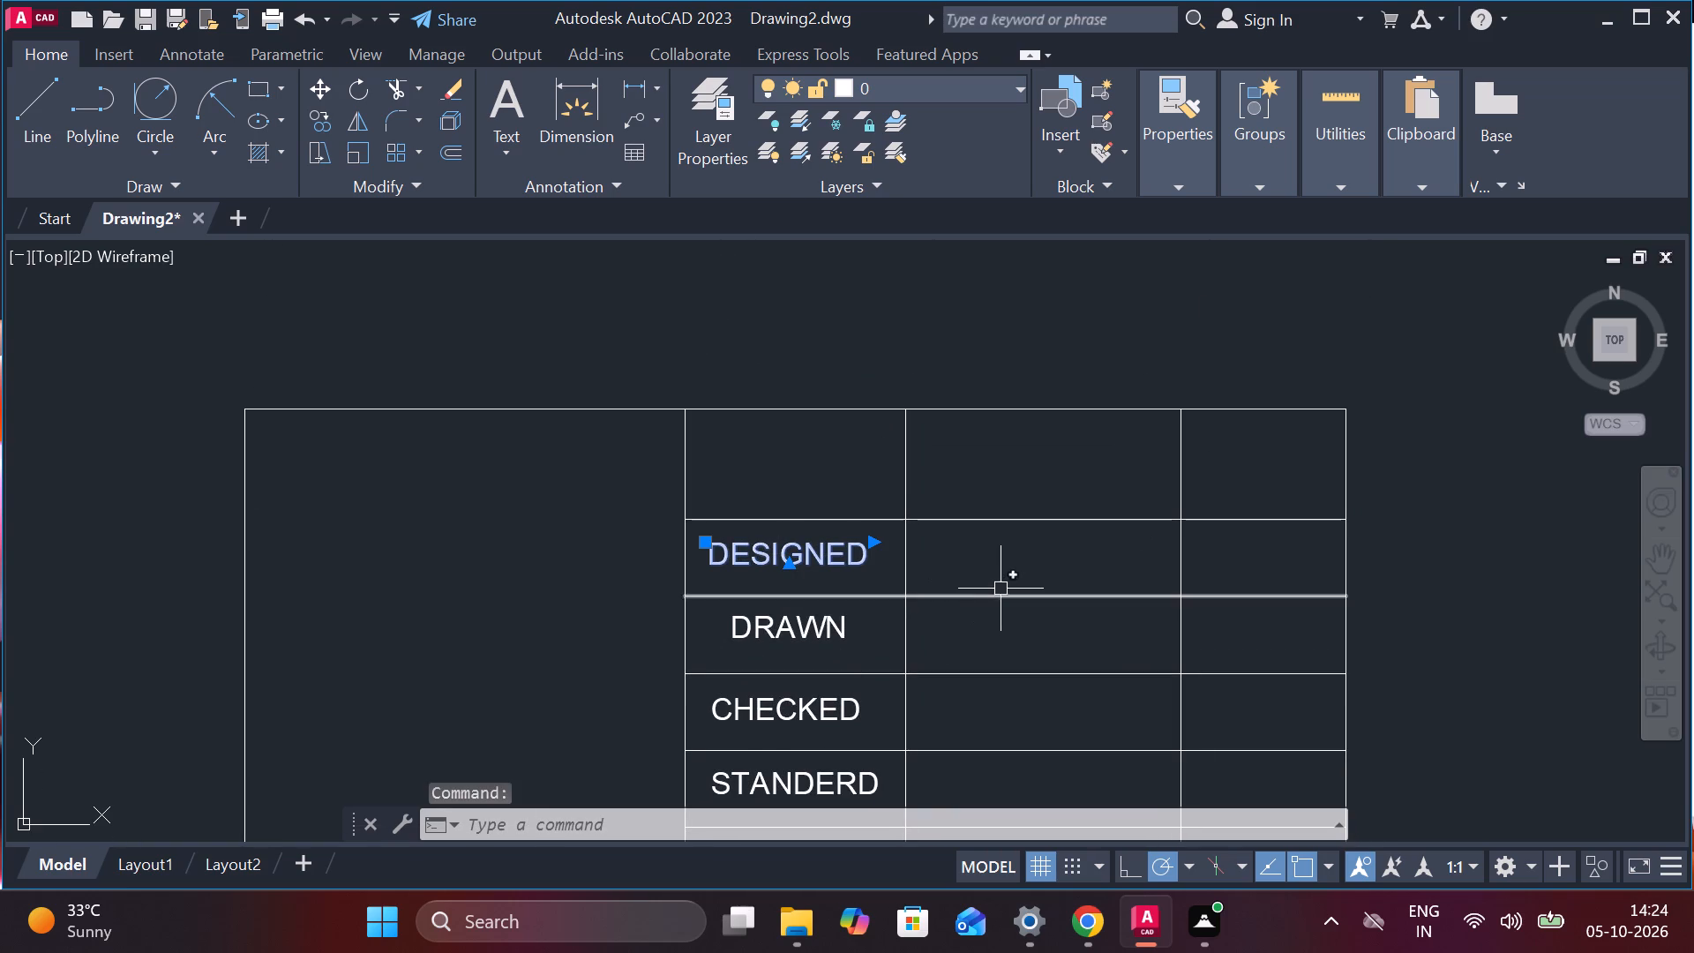
key("ctrl+c")
key("ctrl+v")
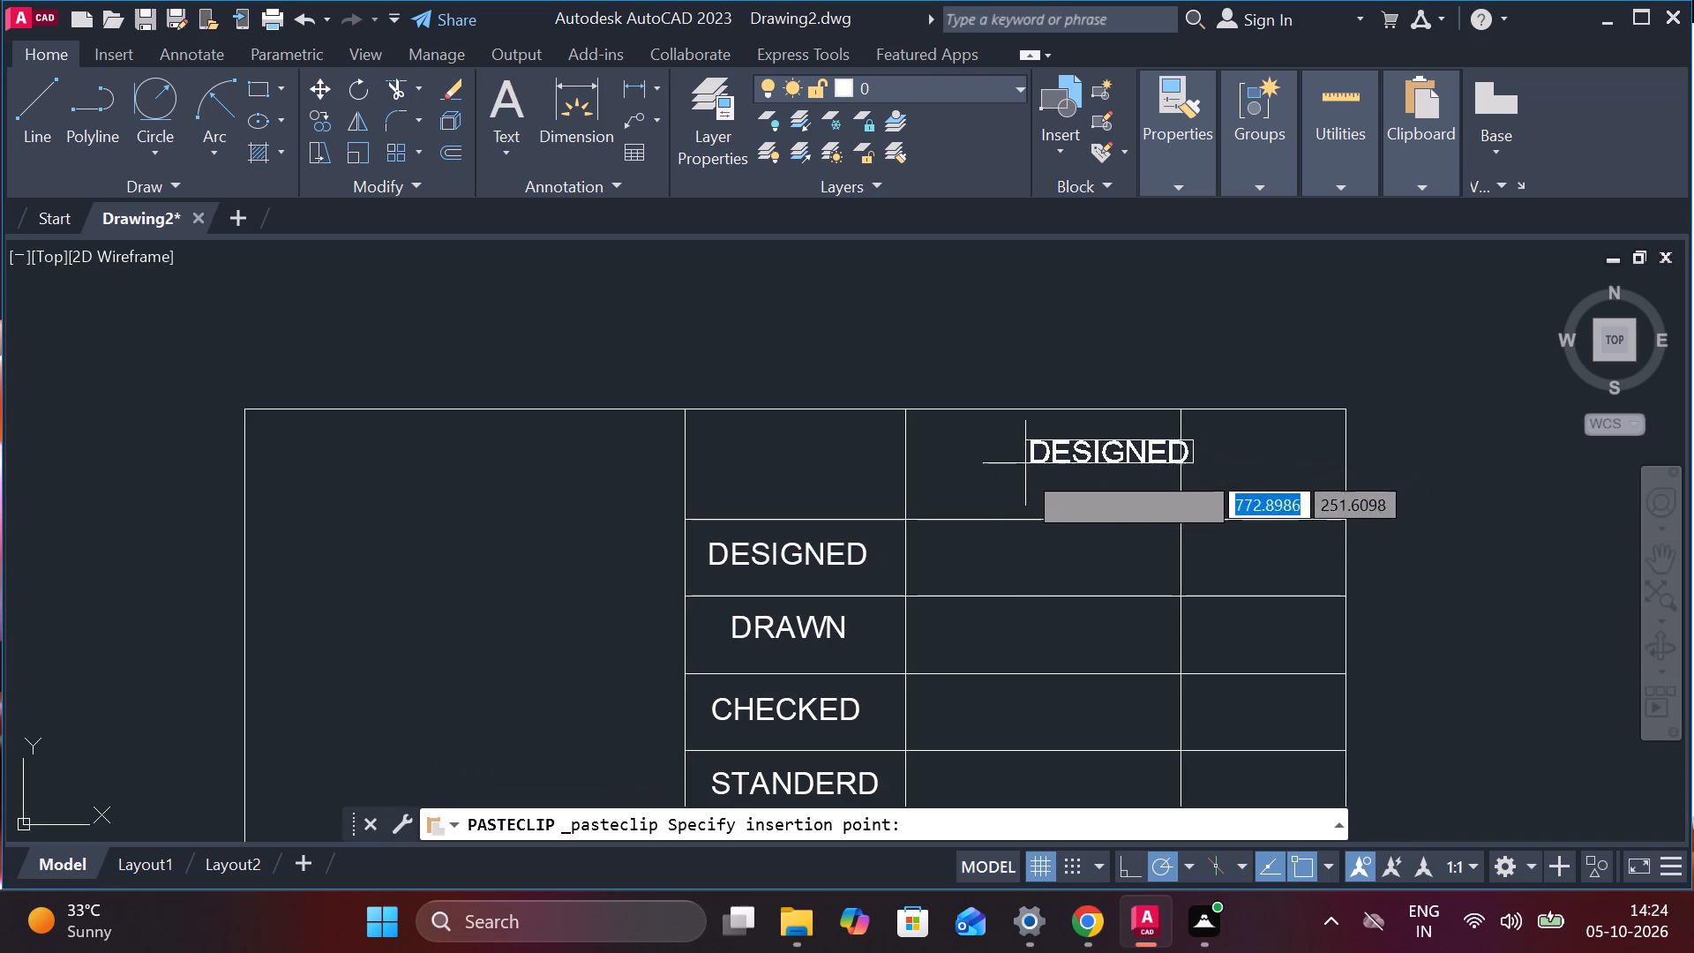
left_click(940, 485)
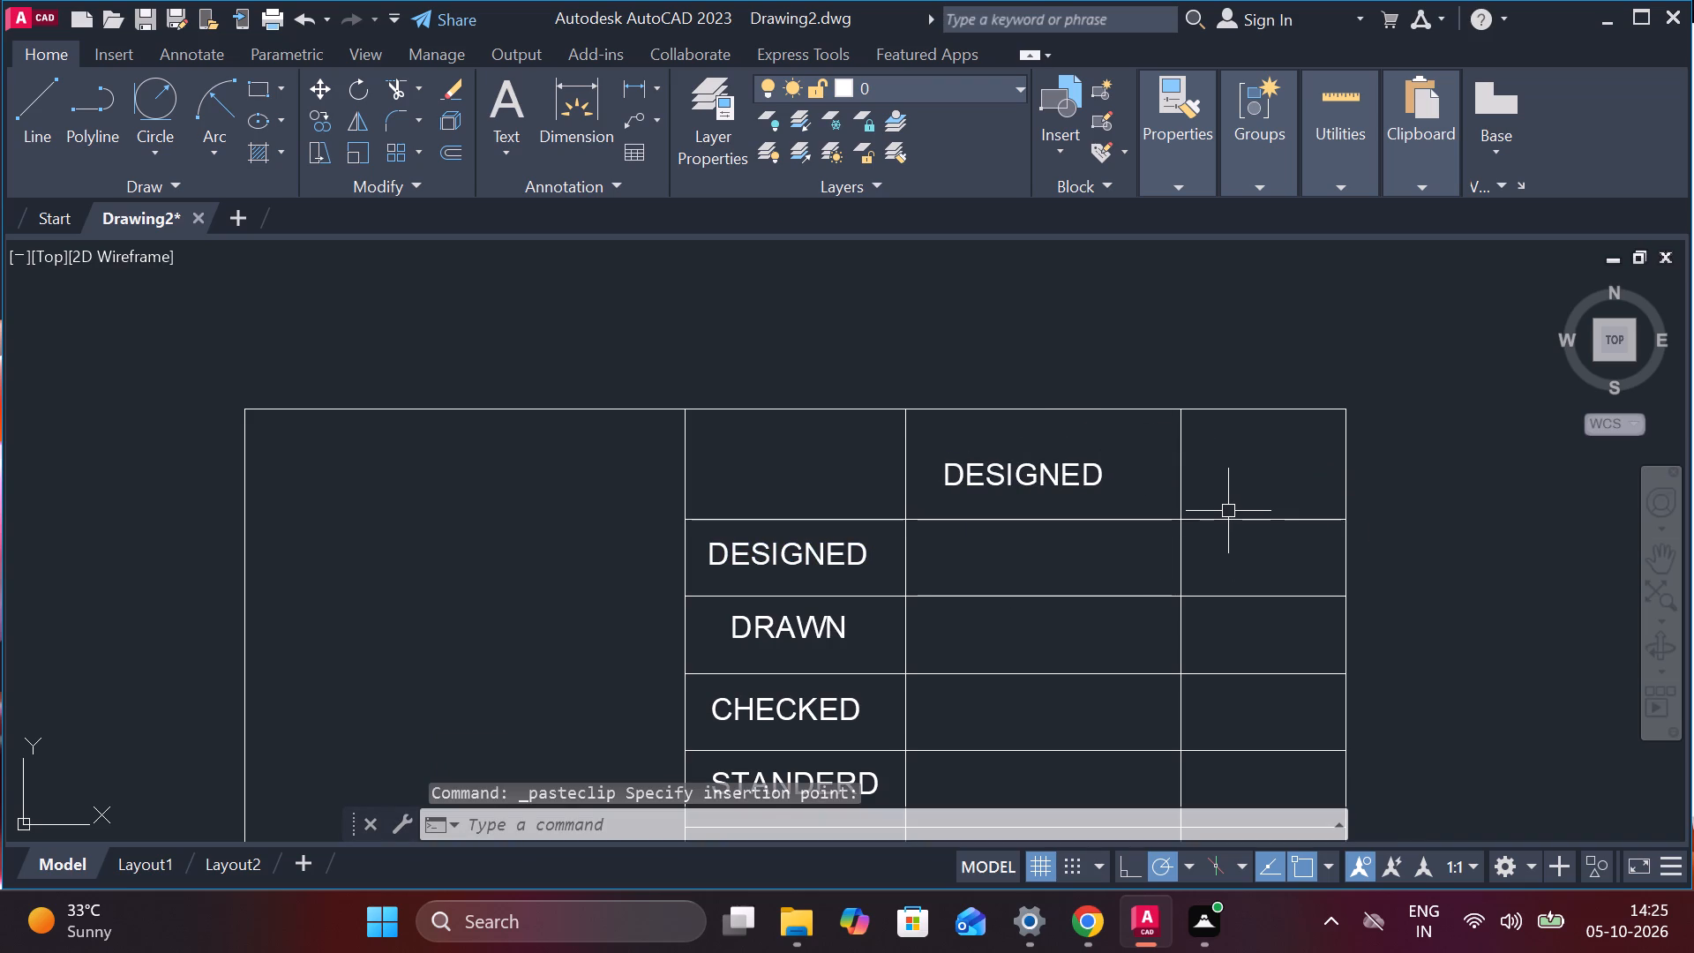
key("ctrl+v")
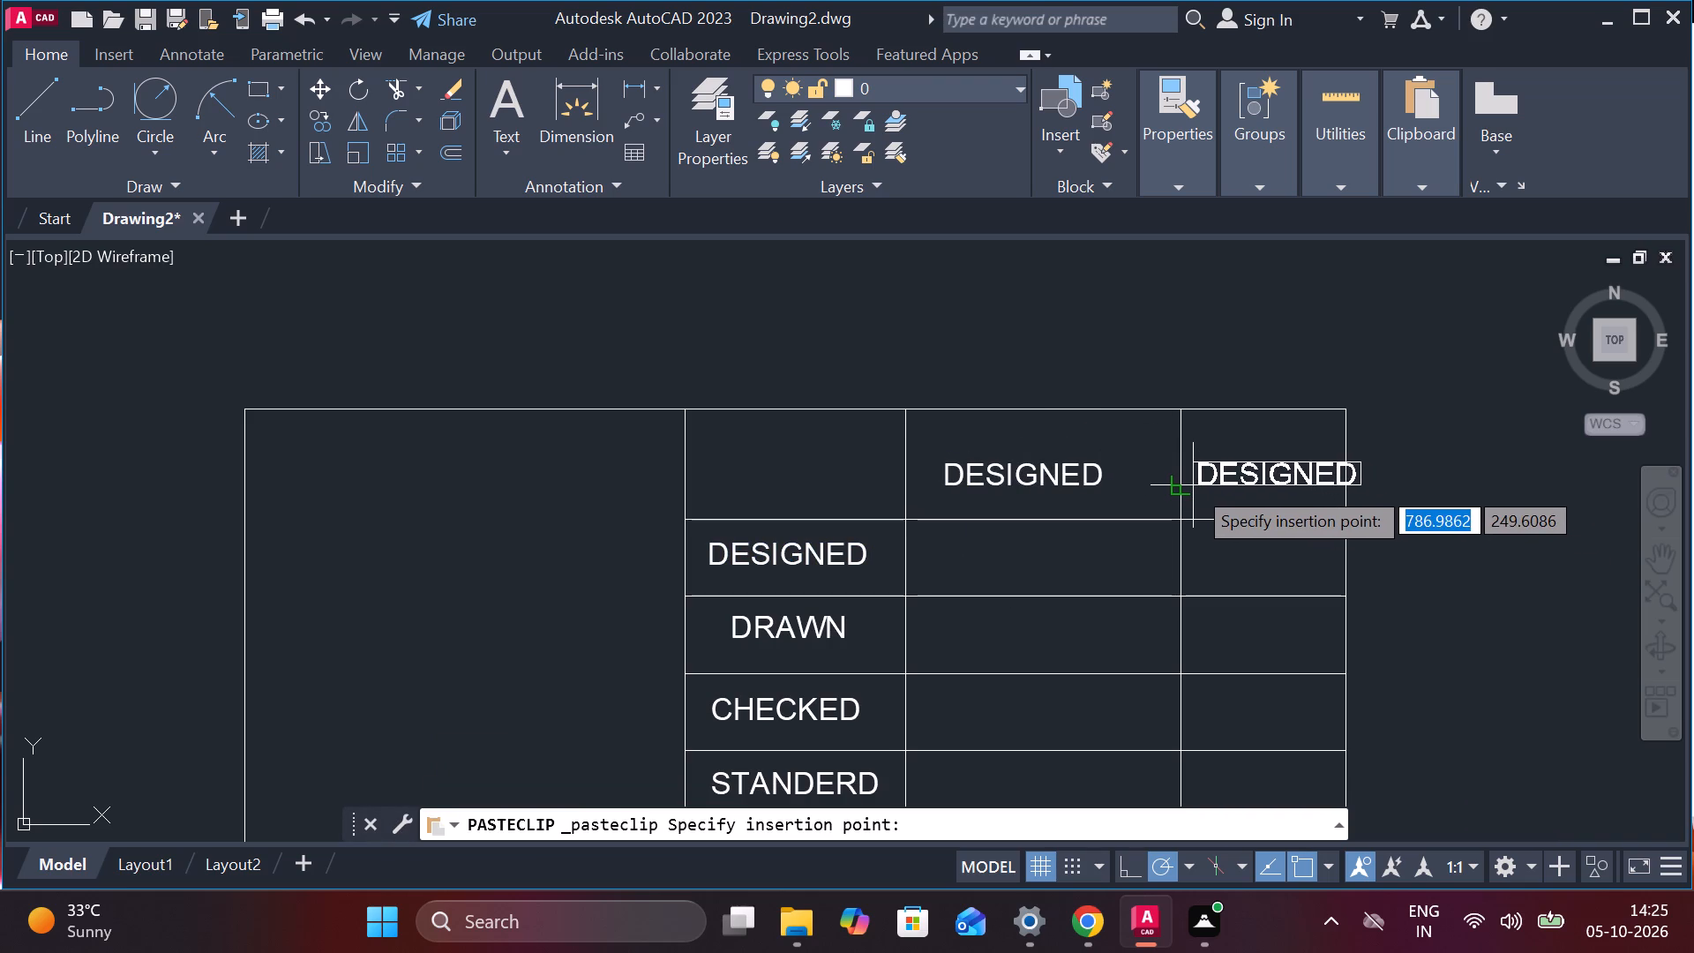
left_click(1193, 485)
Replace the DESIGNED copy in the header cell of the column beside the row labels with NAME, finishing the text edit.
double_click(1068, 473)
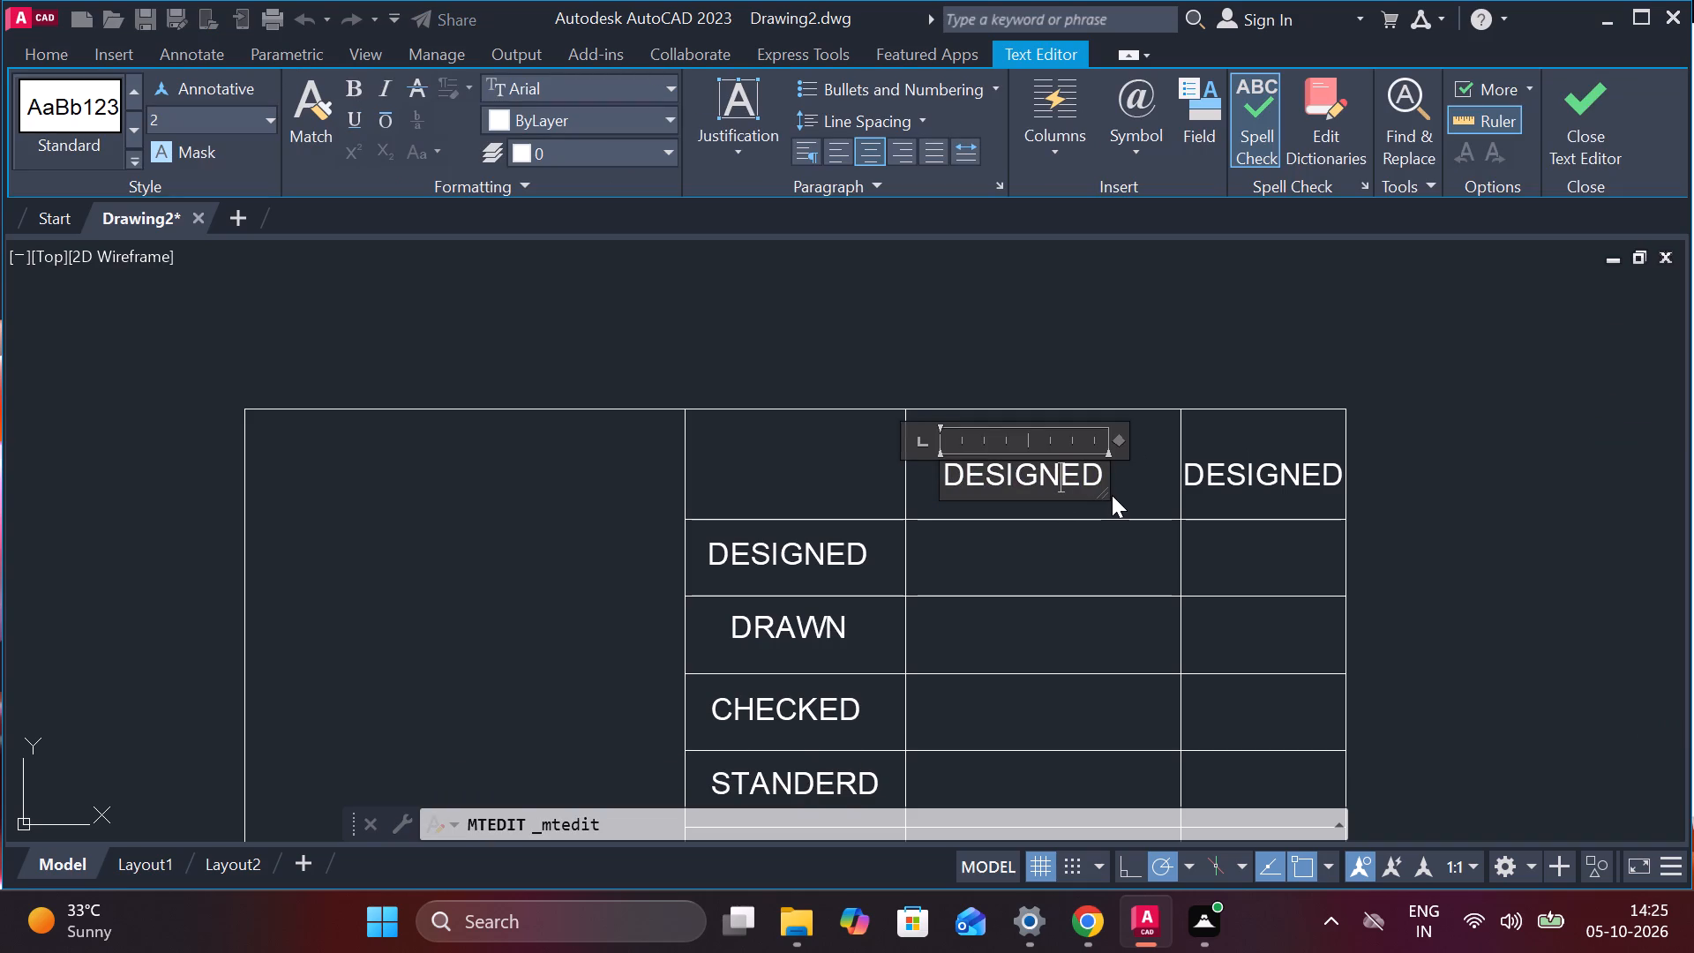
key("Right")
key("Right")
key("Right")
key("Right")
key("Right")
key("Right")
key("BackSpace")
key("BackSpace")
key("BackSpace")
key("BackSpace")
key("BackSpace")
key("BackSpace")
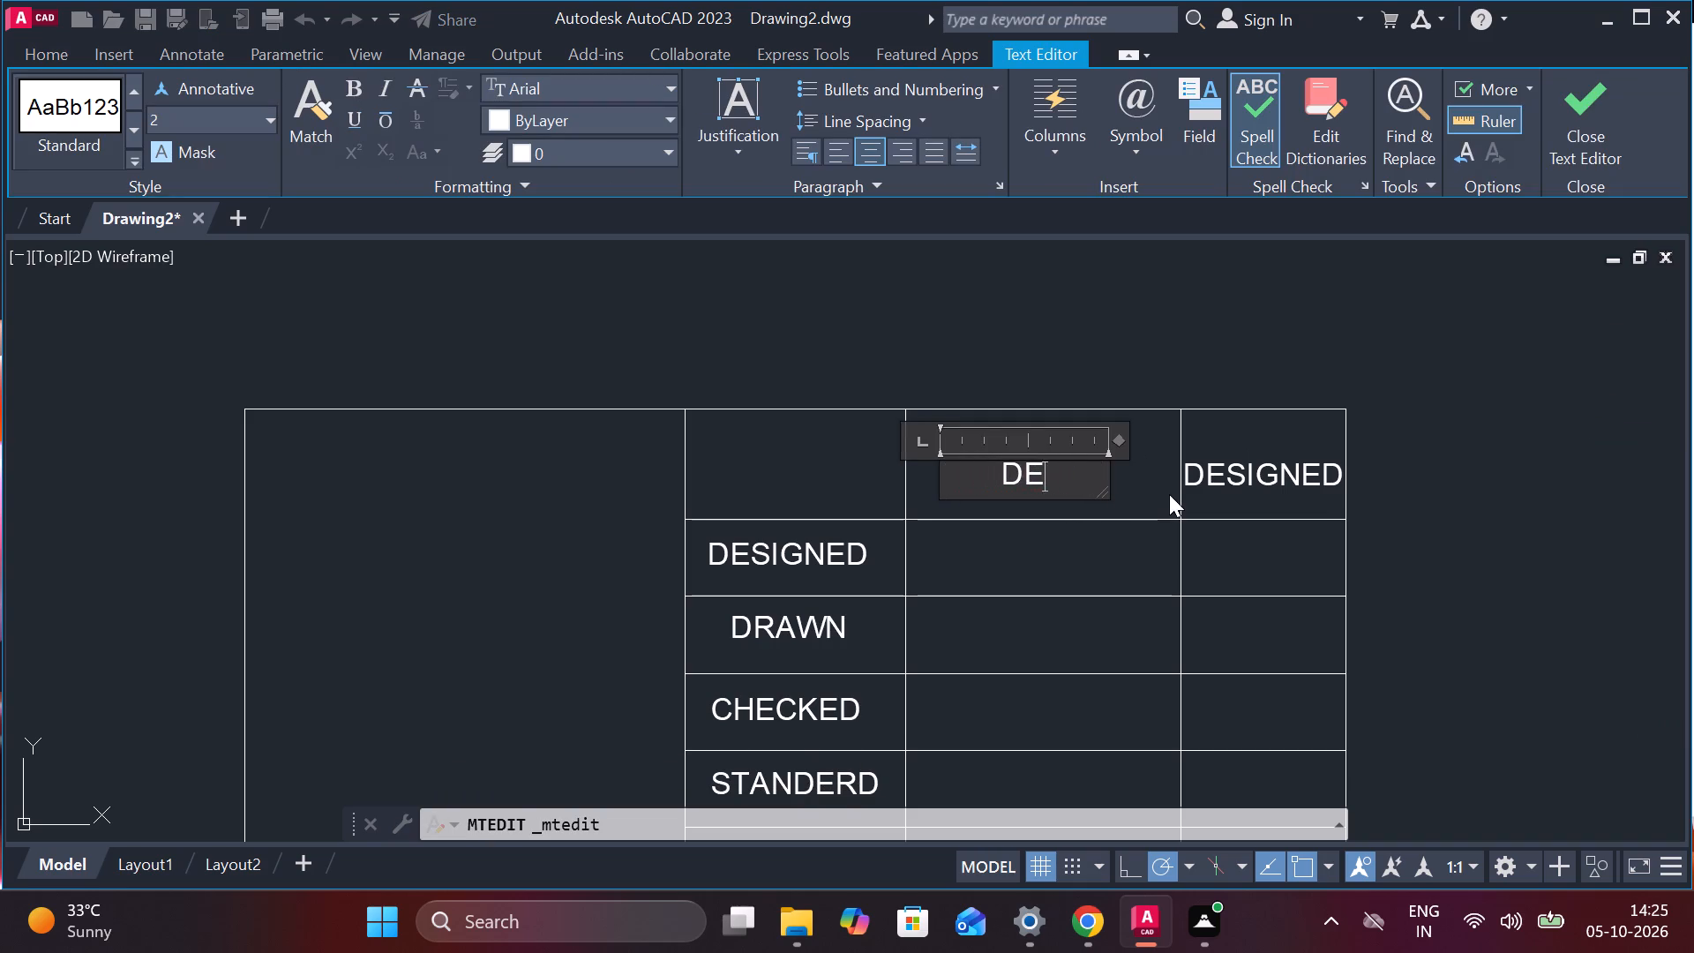
key("BackSpace")
key("BackSpace")
type("NAME")
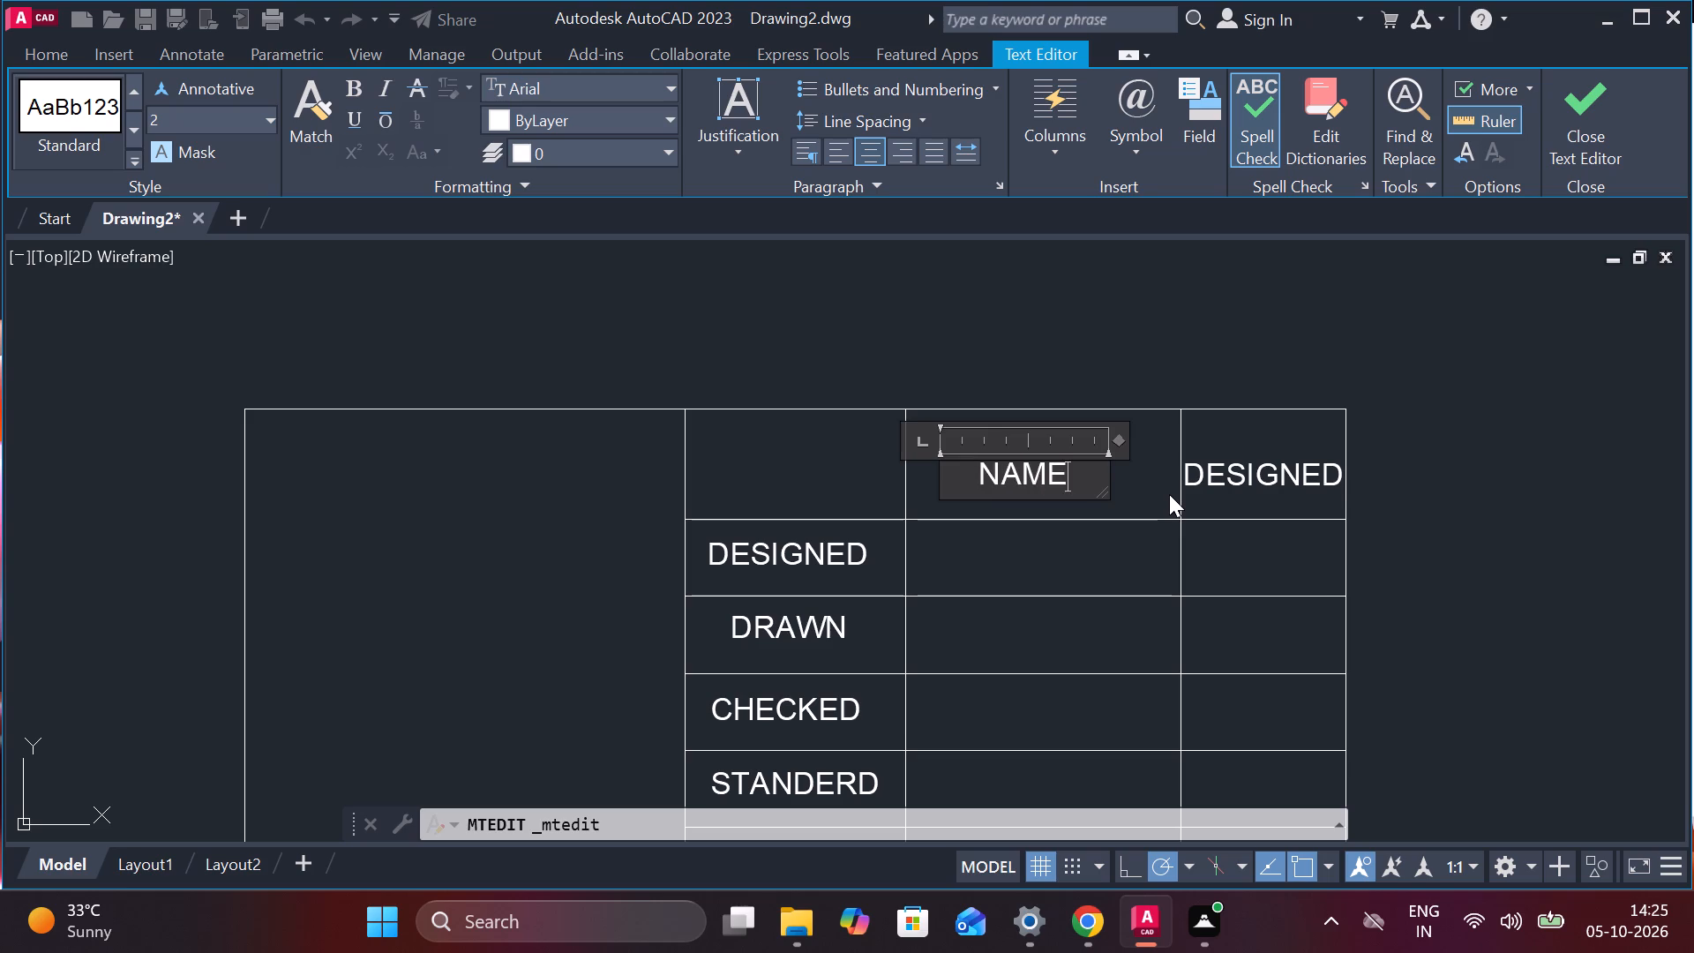
double_click(1240, 469)
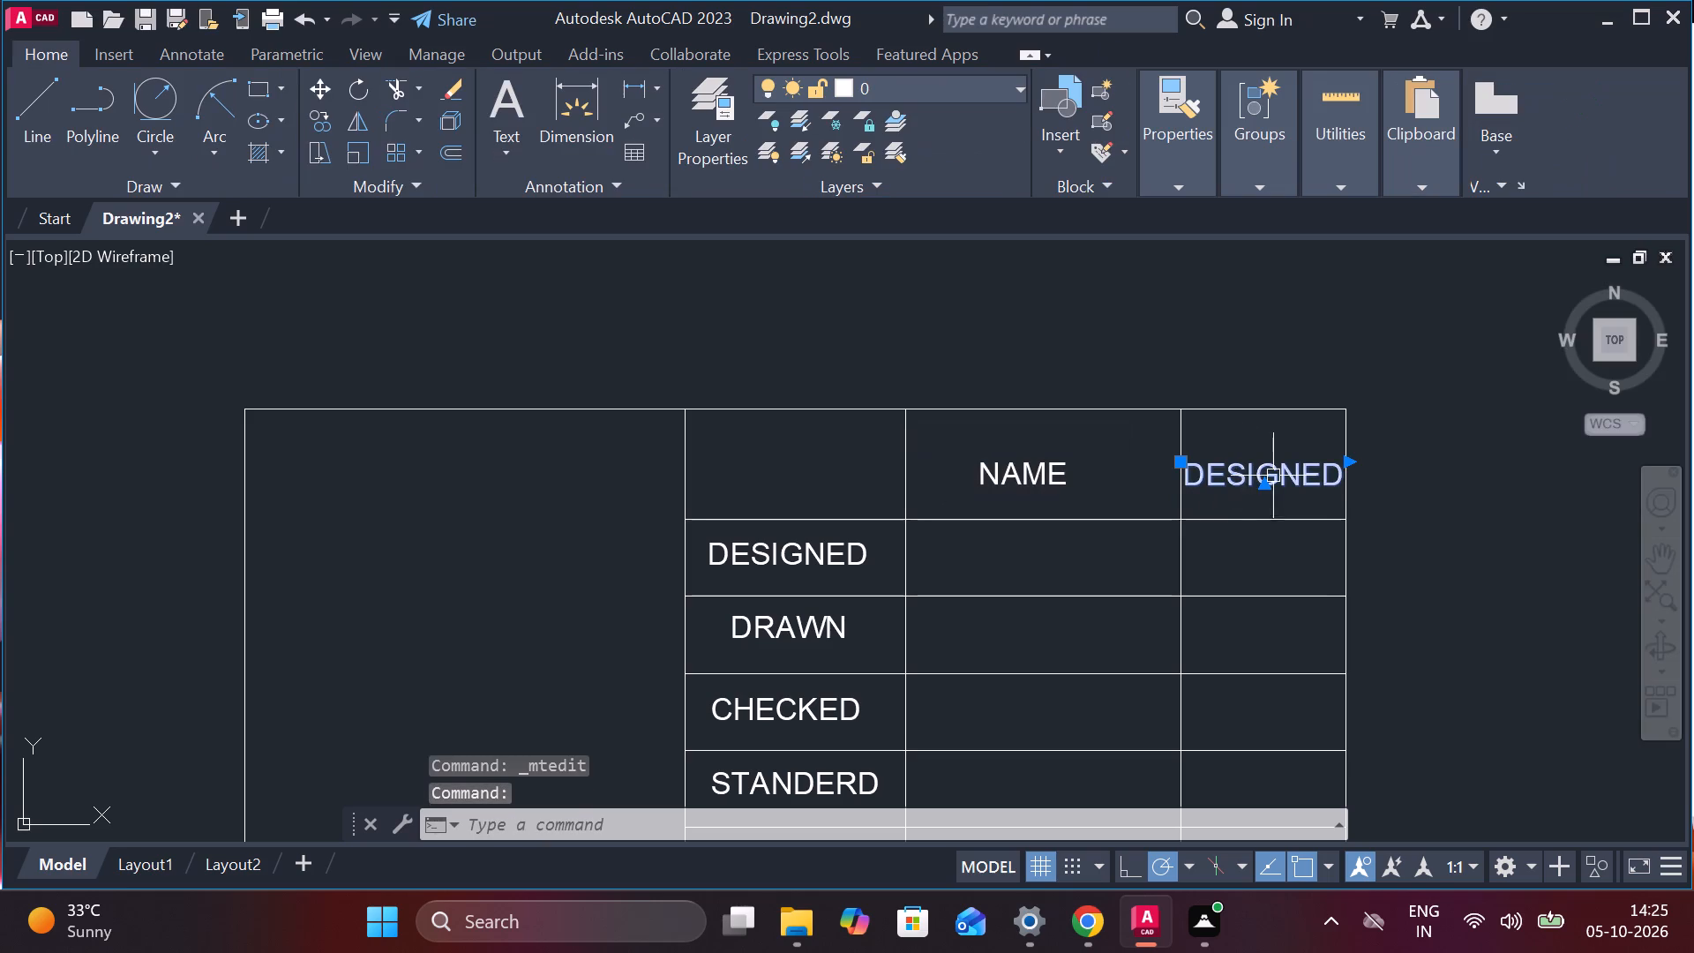
Replace the DESIGNED copy in the last column's header cell with DATE, finishing the text edit.
double_click(1340, 478)
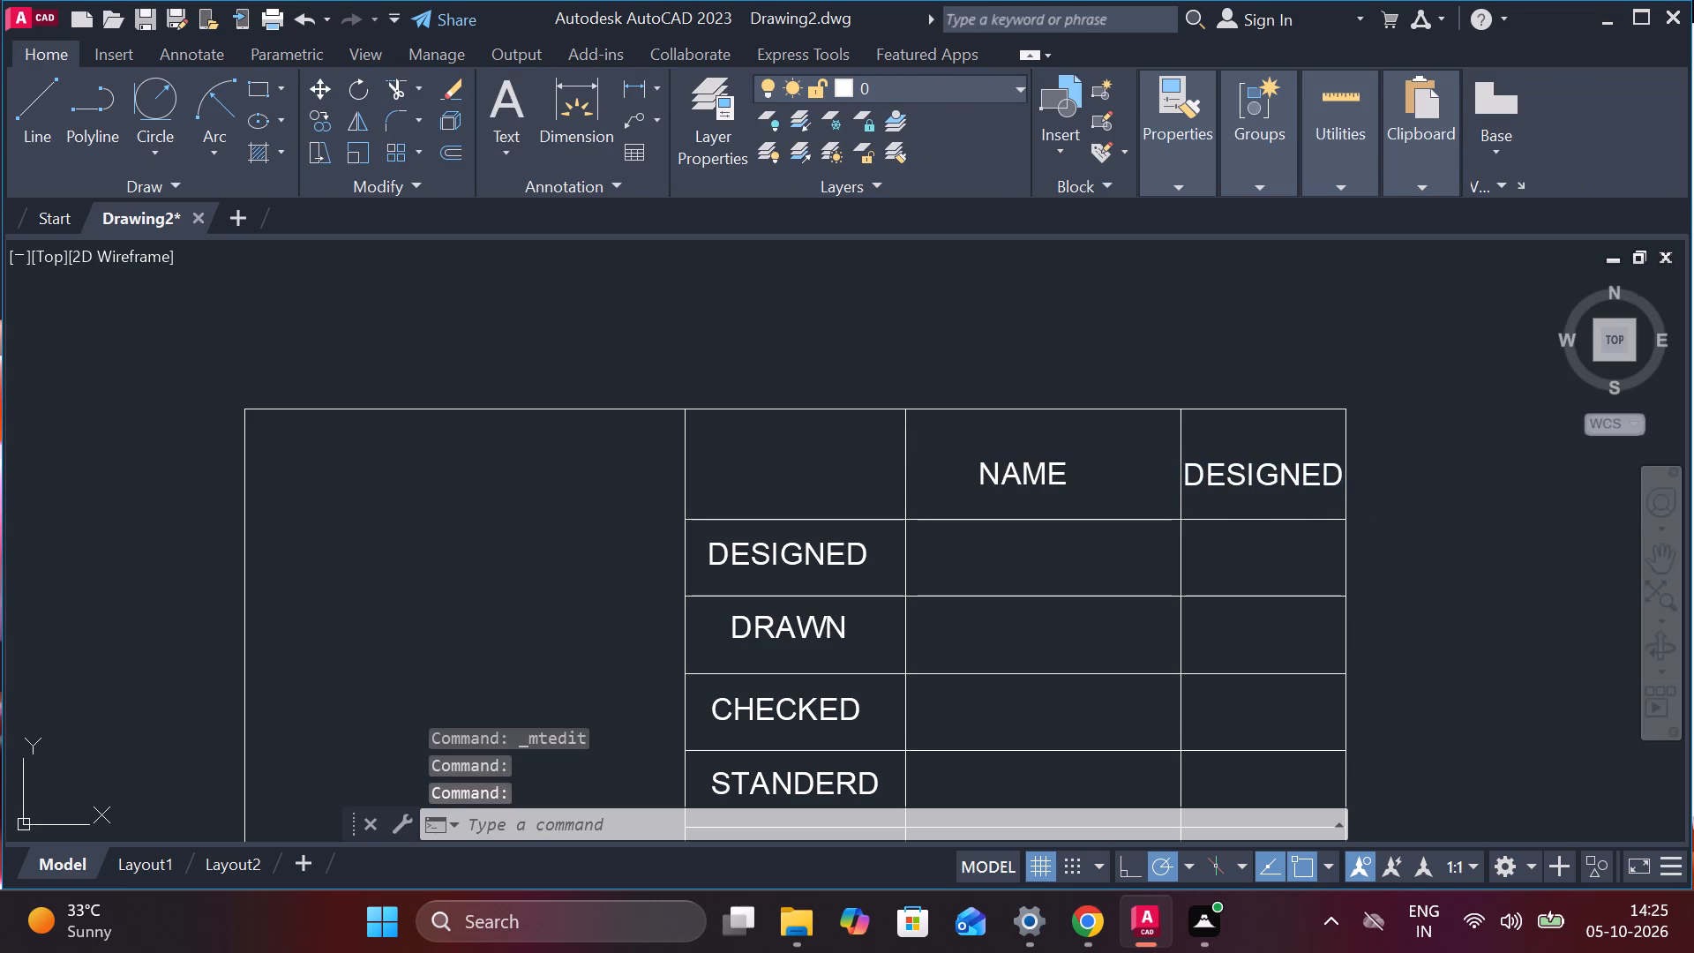
key("BackSpace")
key("BackSpace")
key("BackSpace")
key("BackSpace")
key("BackSpace")
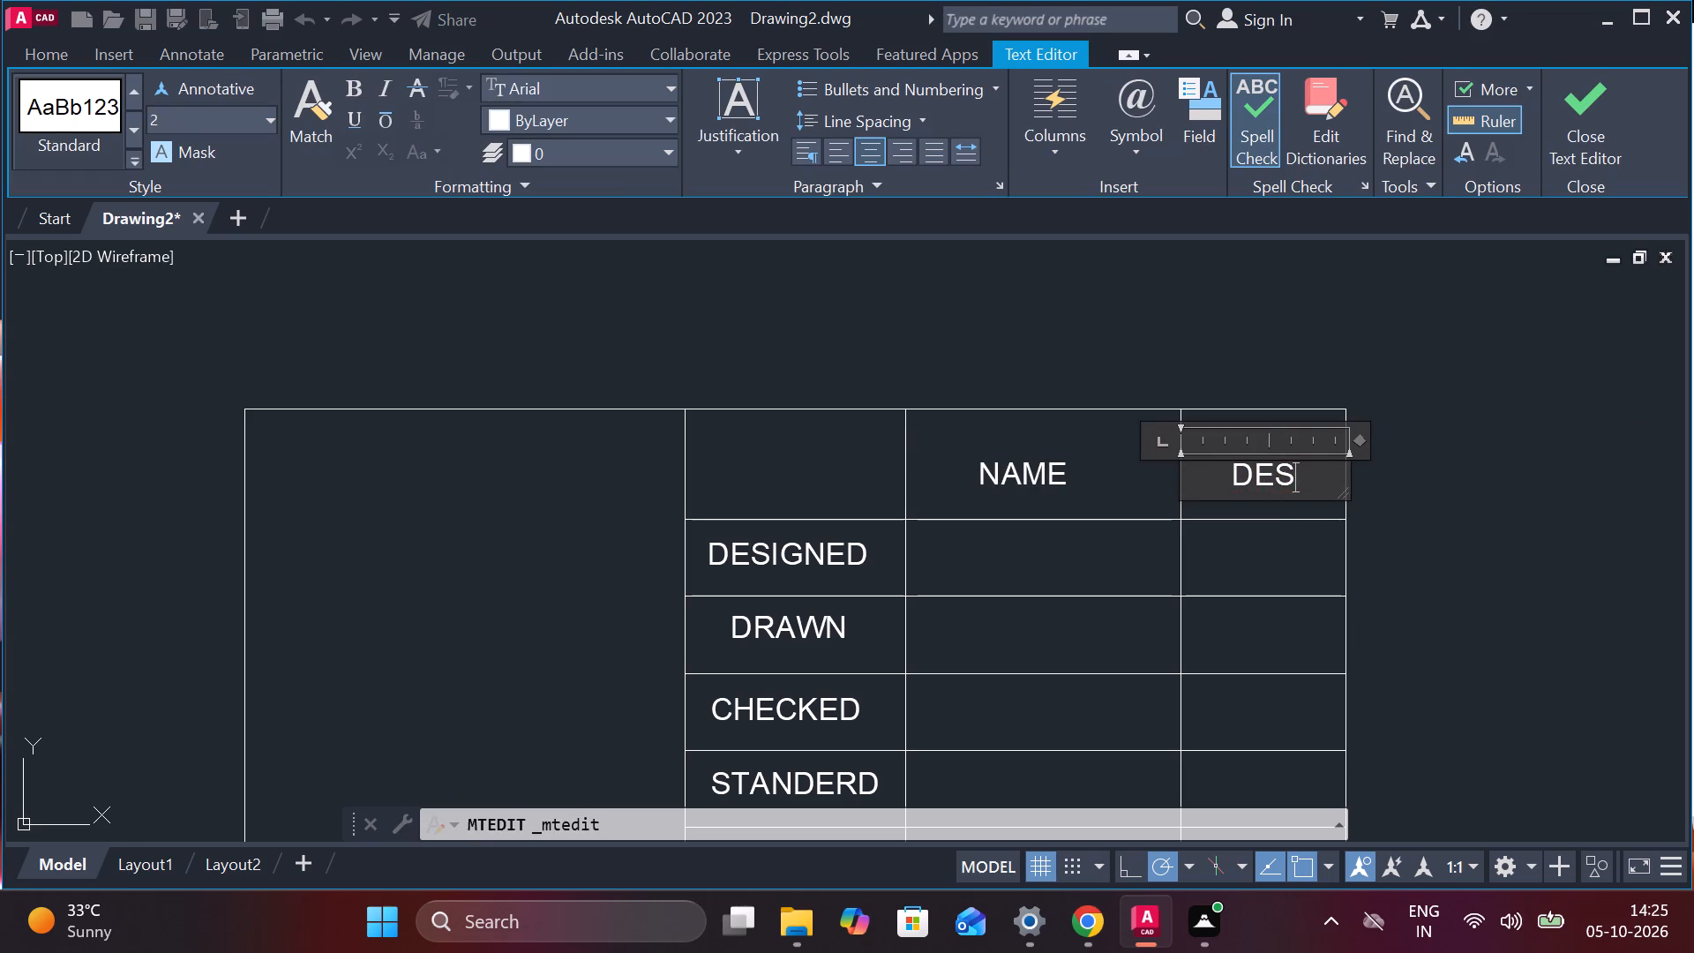
key("BackSpace")
key("BackSpace")
type("ATE")
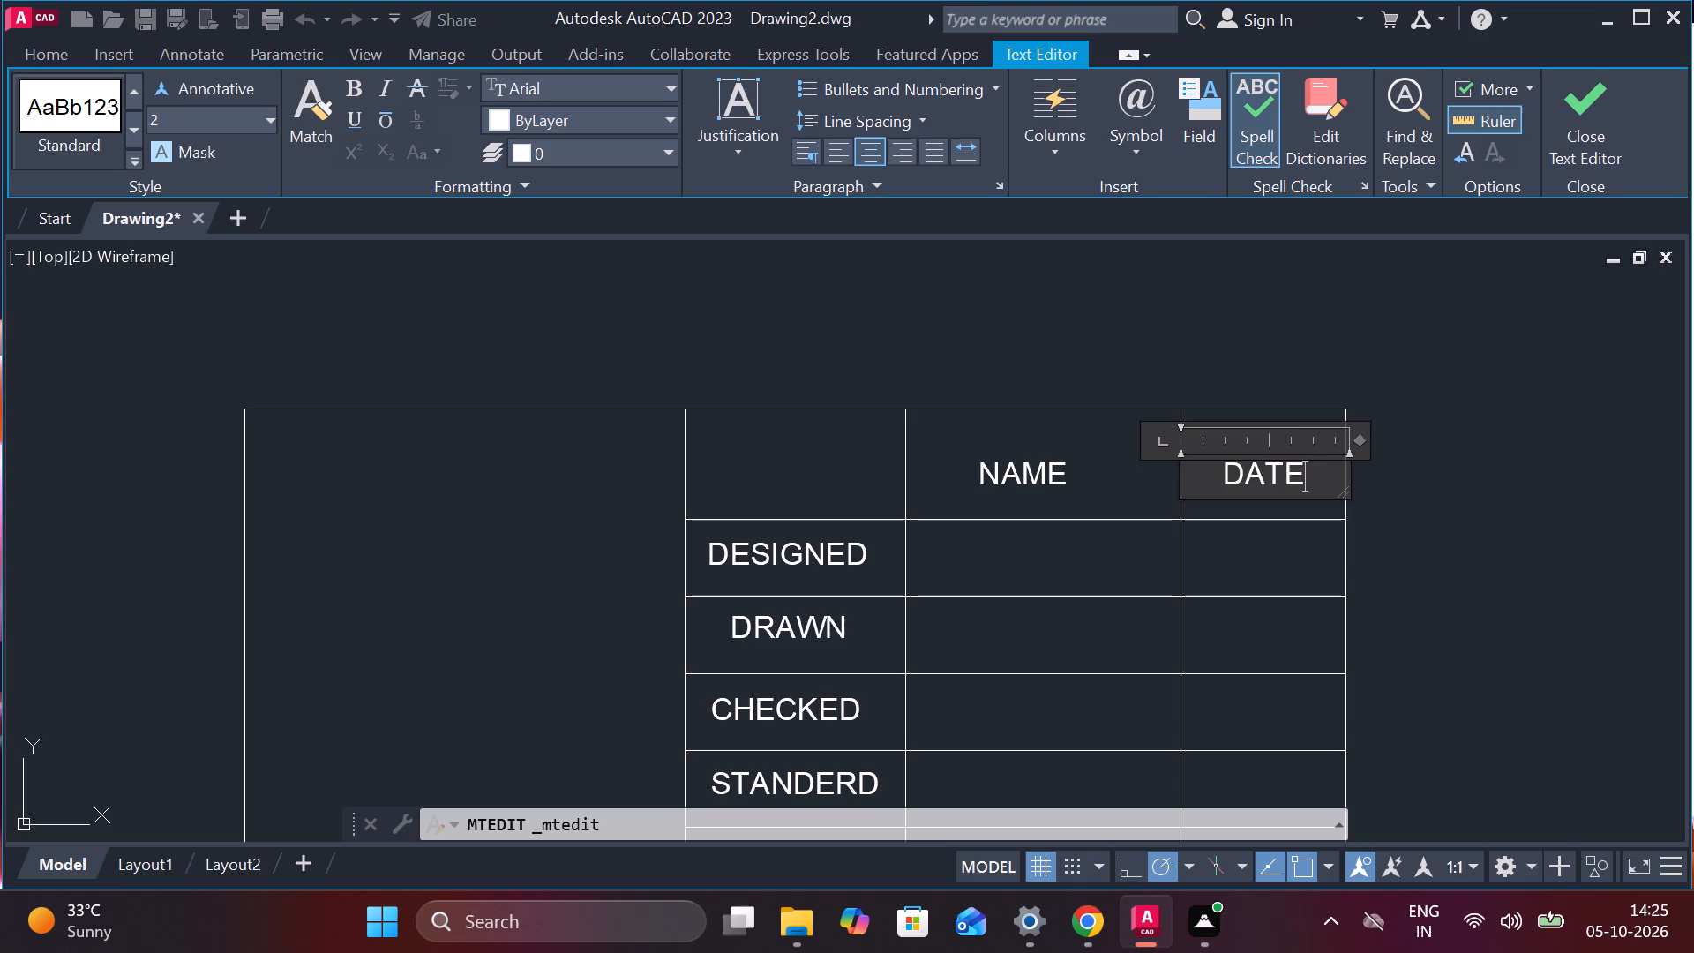
left_click(1574, 128)
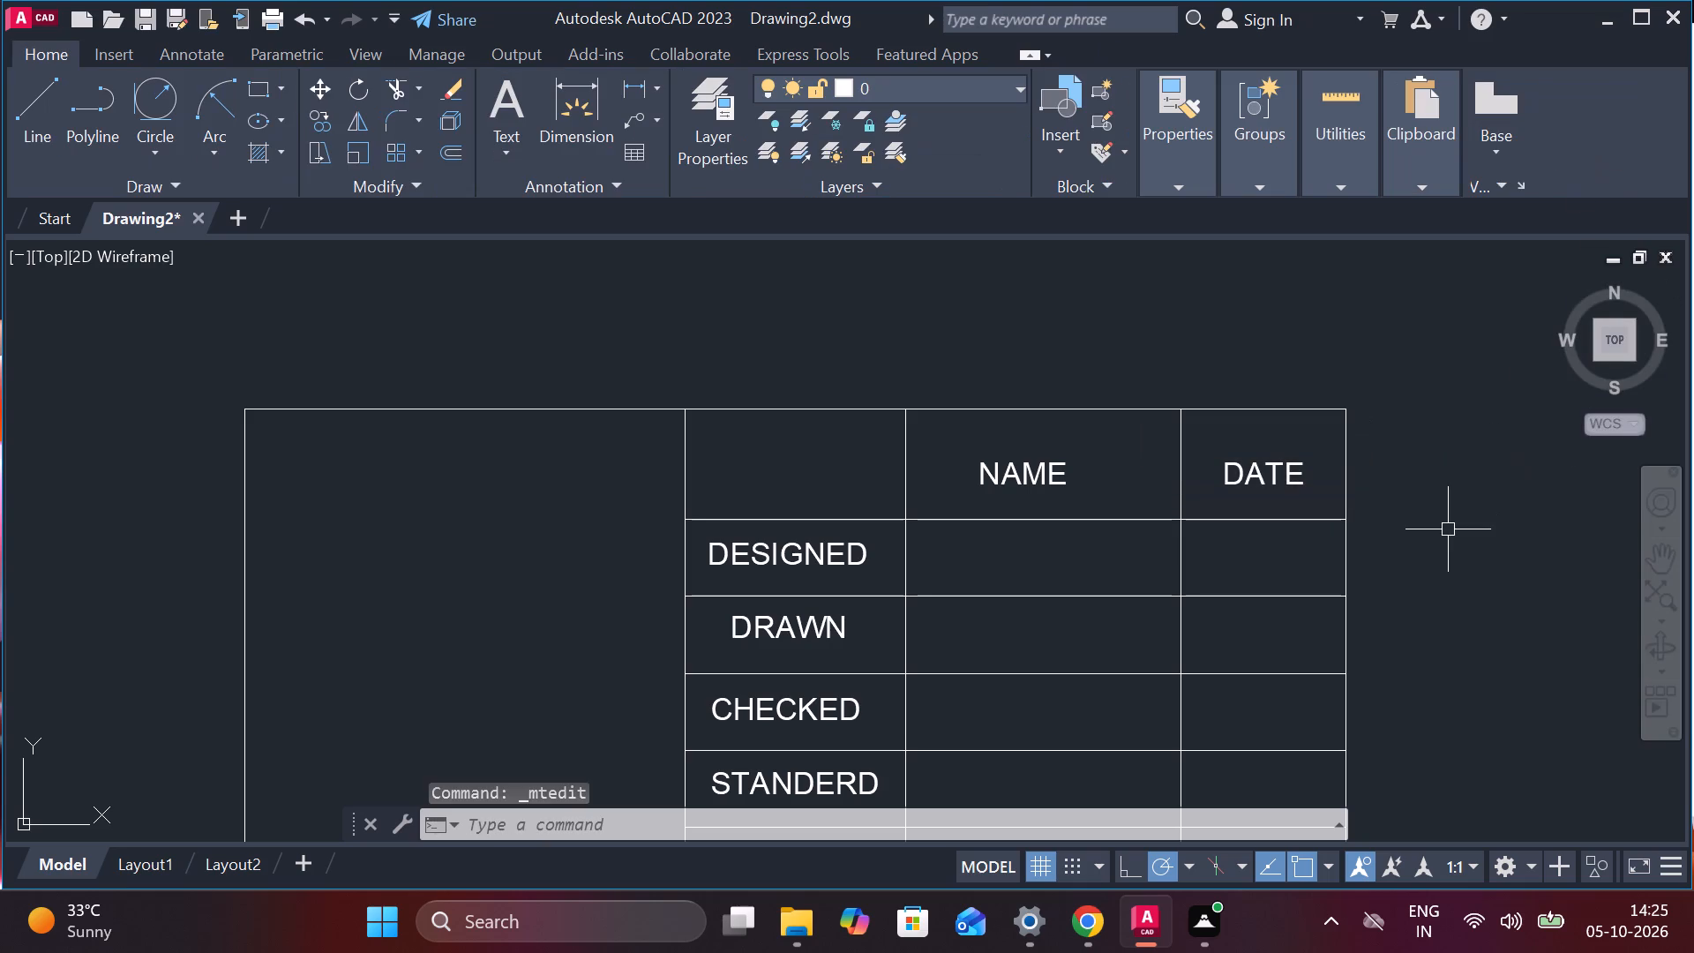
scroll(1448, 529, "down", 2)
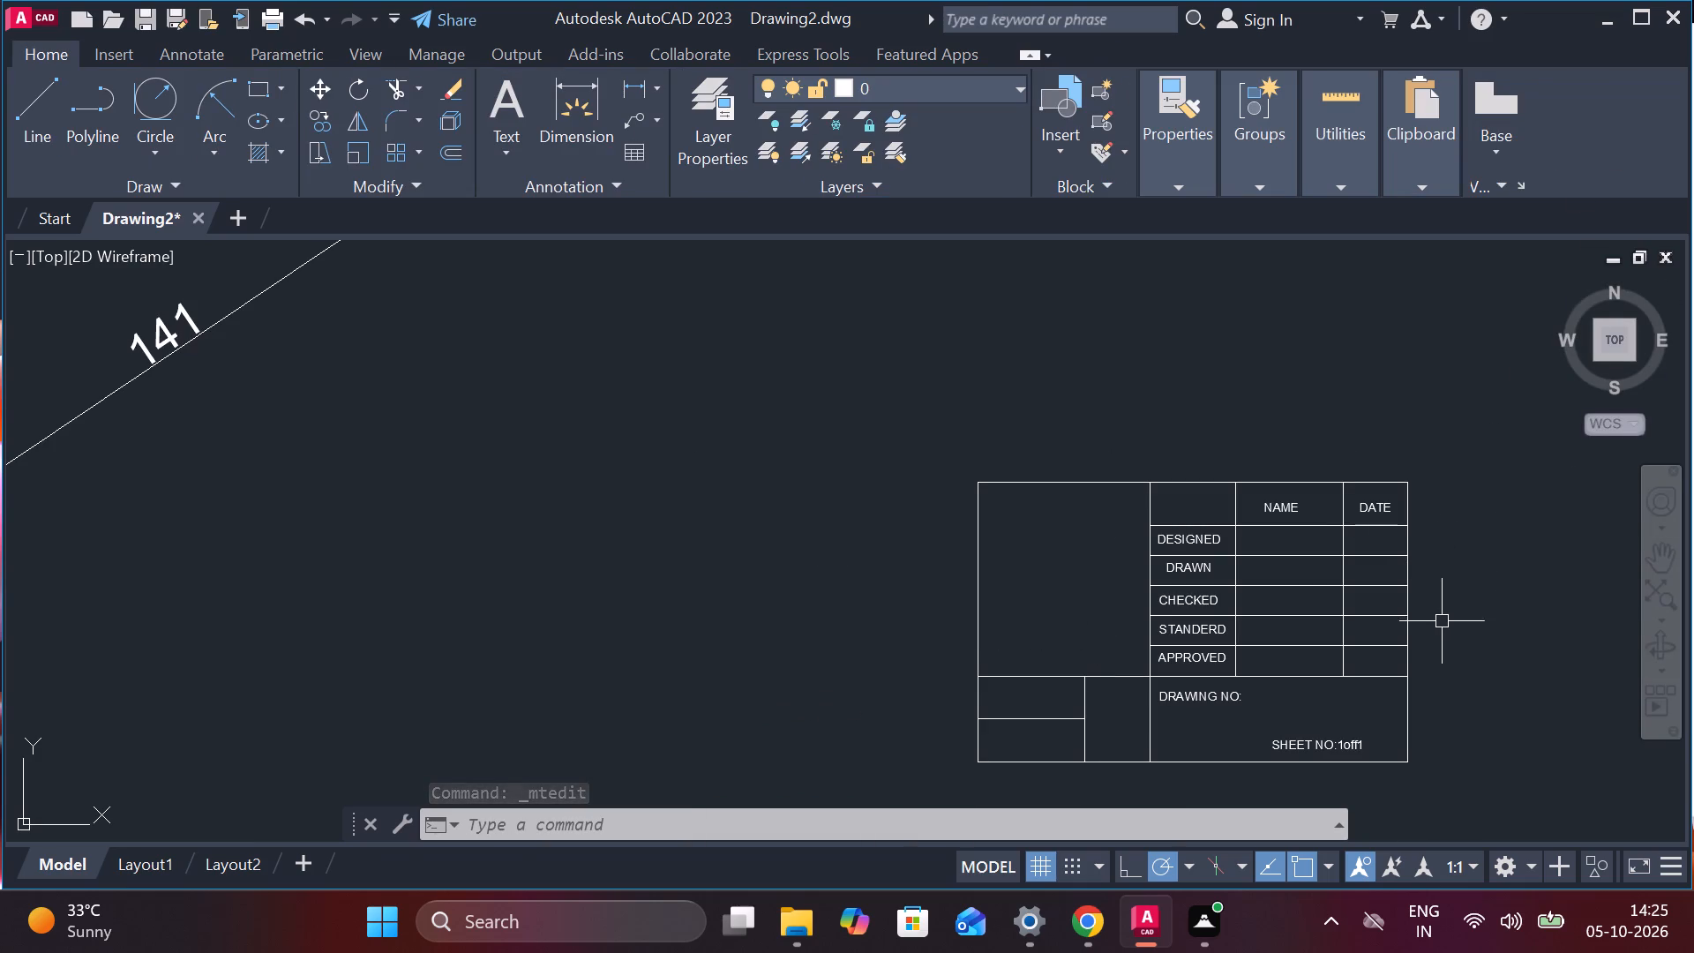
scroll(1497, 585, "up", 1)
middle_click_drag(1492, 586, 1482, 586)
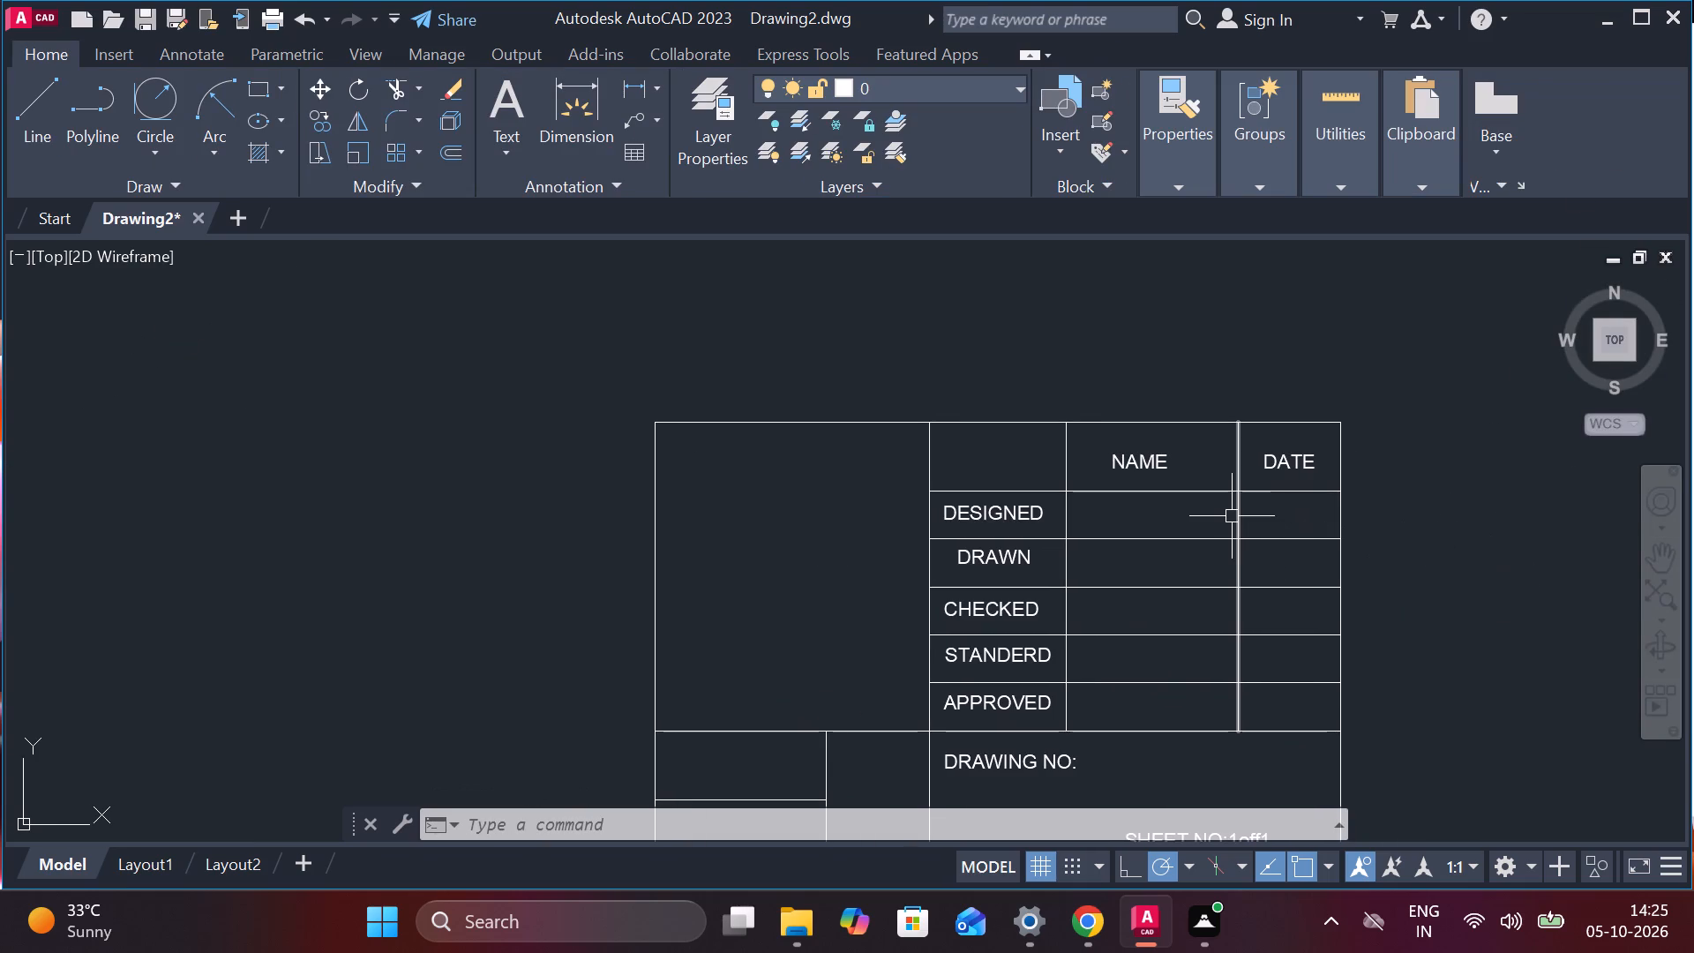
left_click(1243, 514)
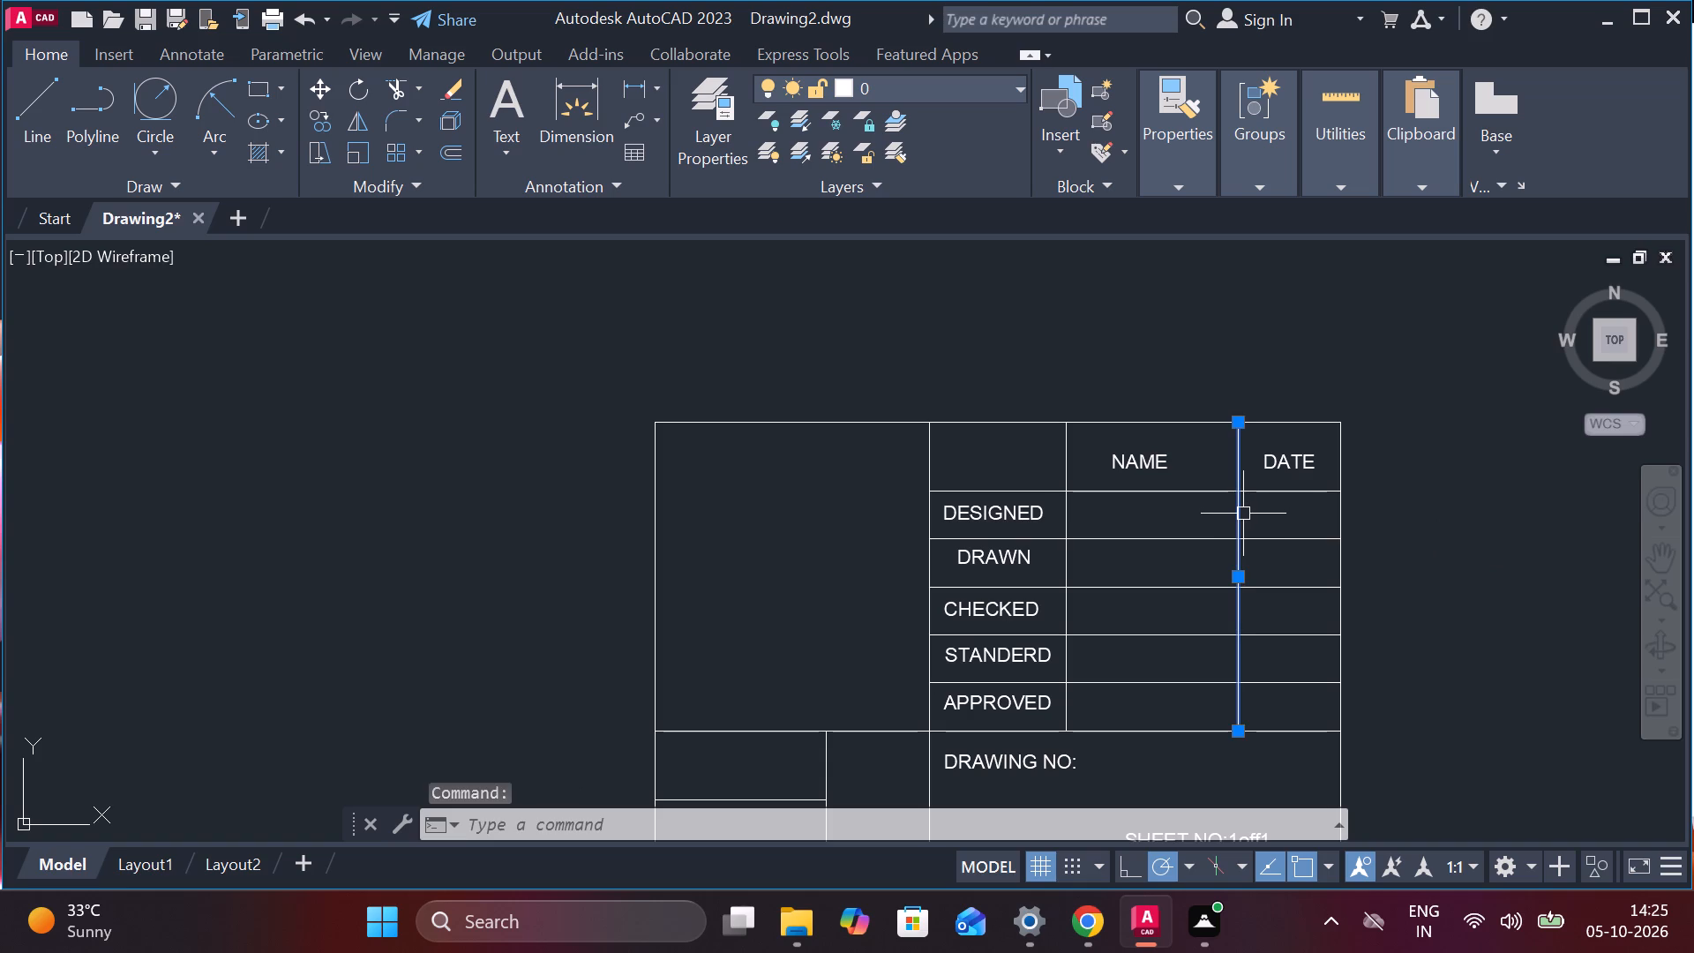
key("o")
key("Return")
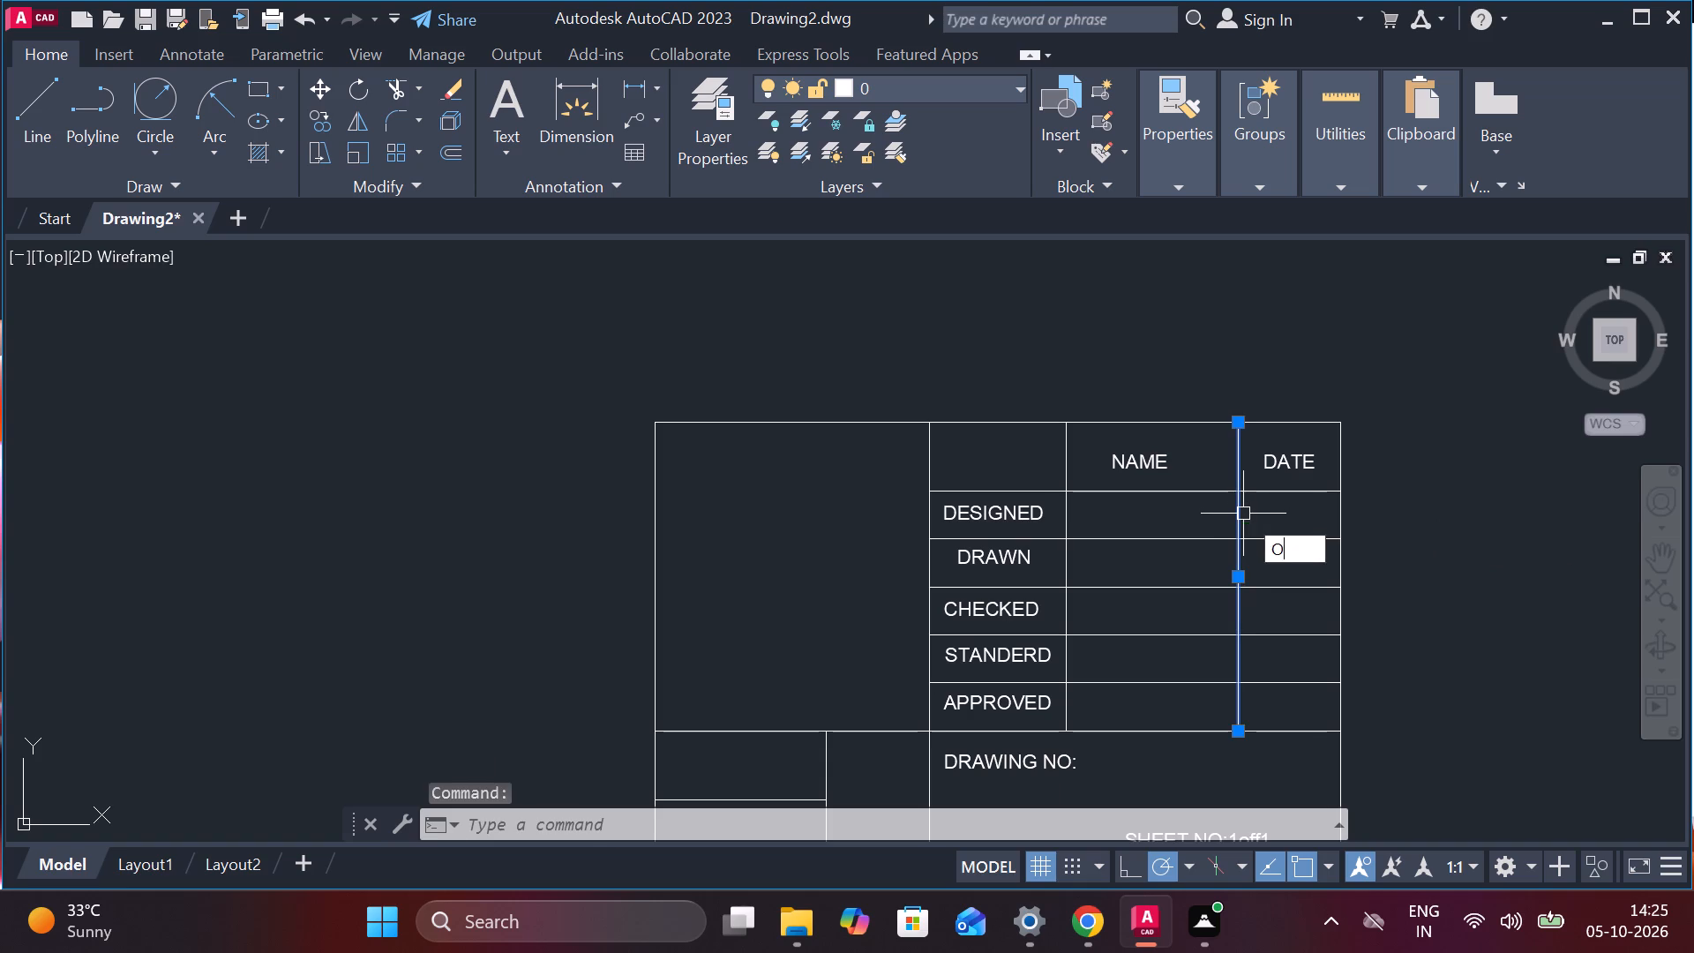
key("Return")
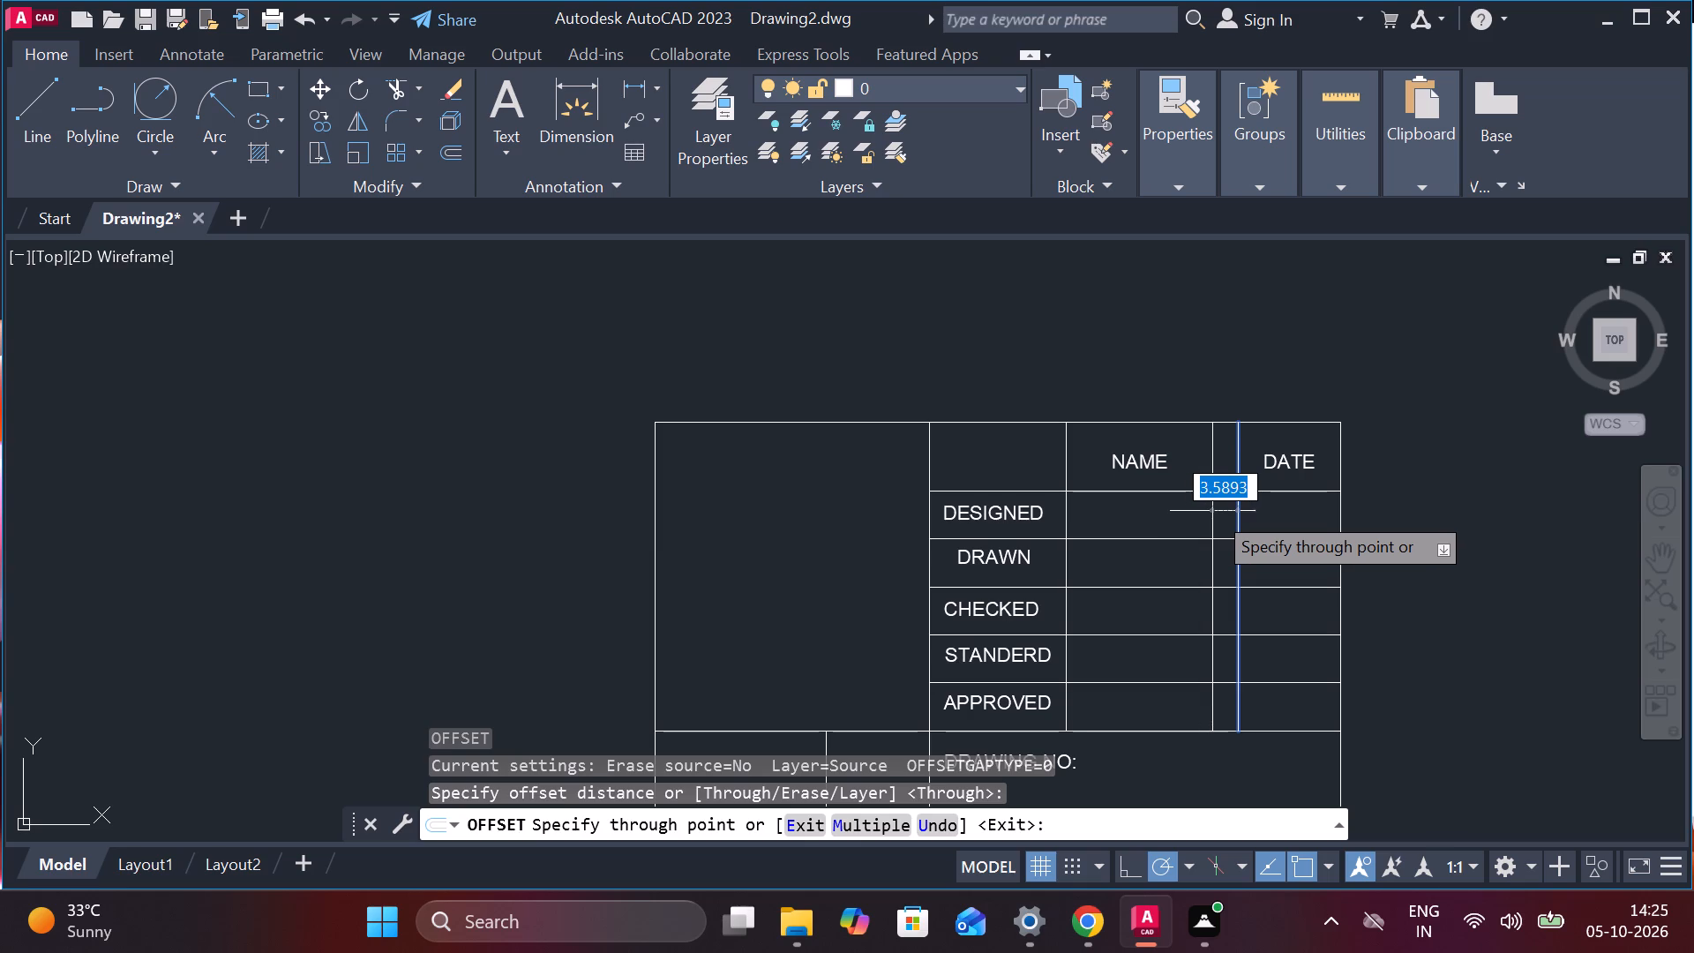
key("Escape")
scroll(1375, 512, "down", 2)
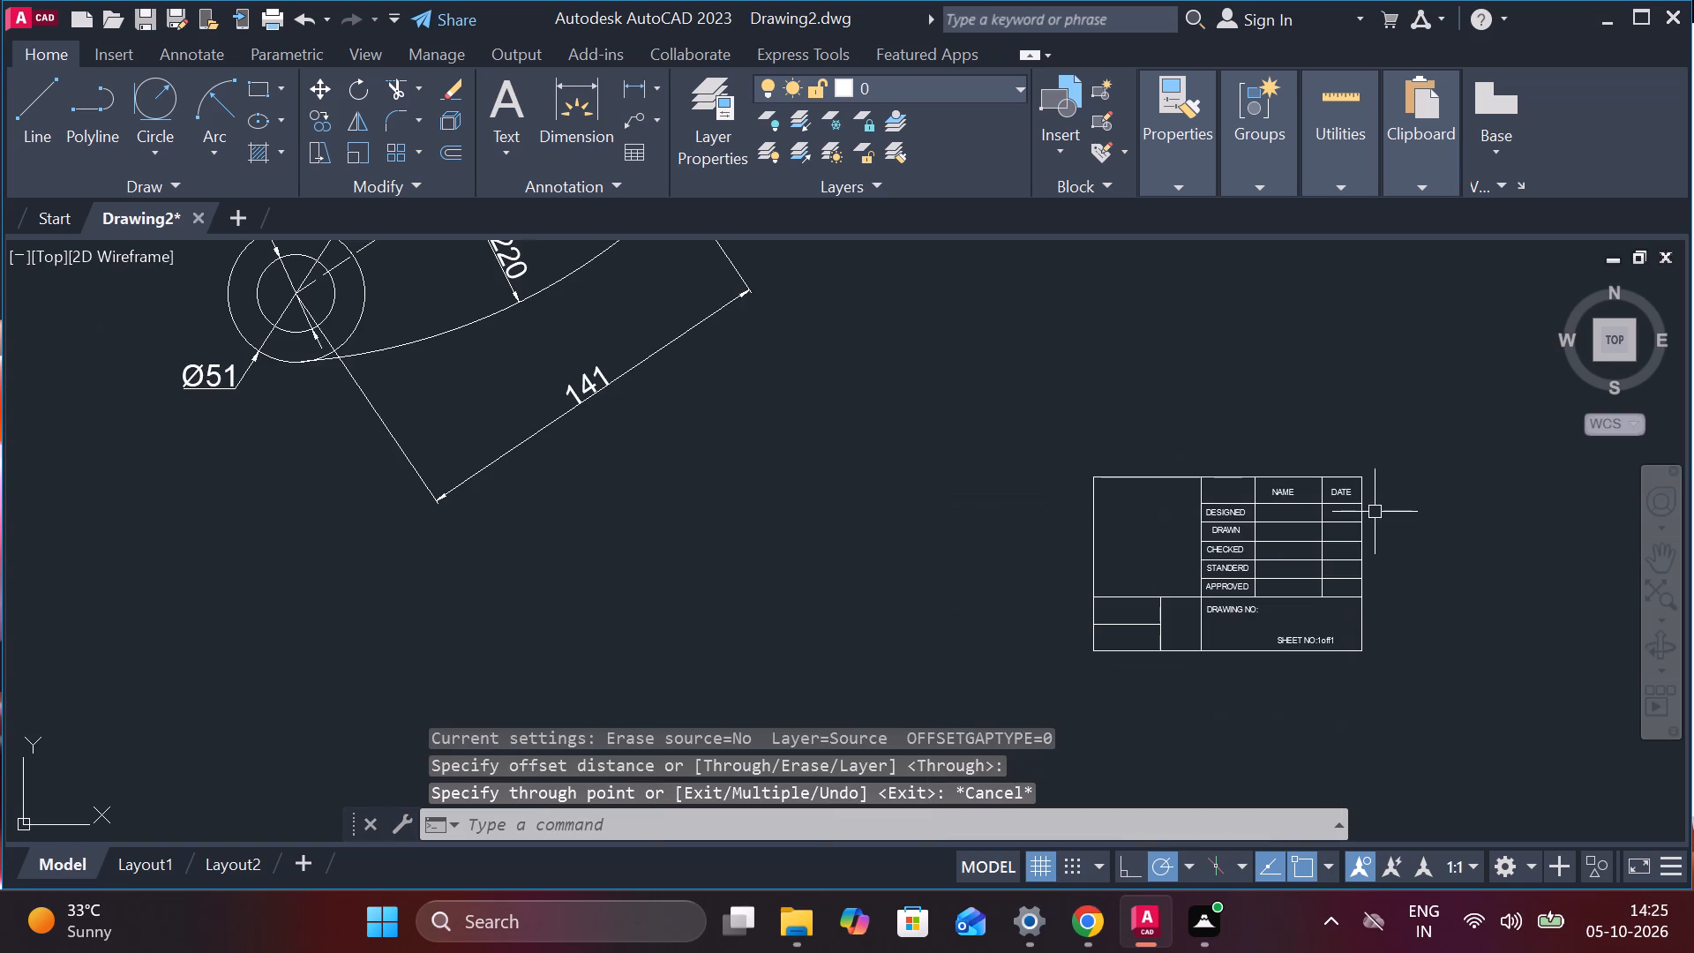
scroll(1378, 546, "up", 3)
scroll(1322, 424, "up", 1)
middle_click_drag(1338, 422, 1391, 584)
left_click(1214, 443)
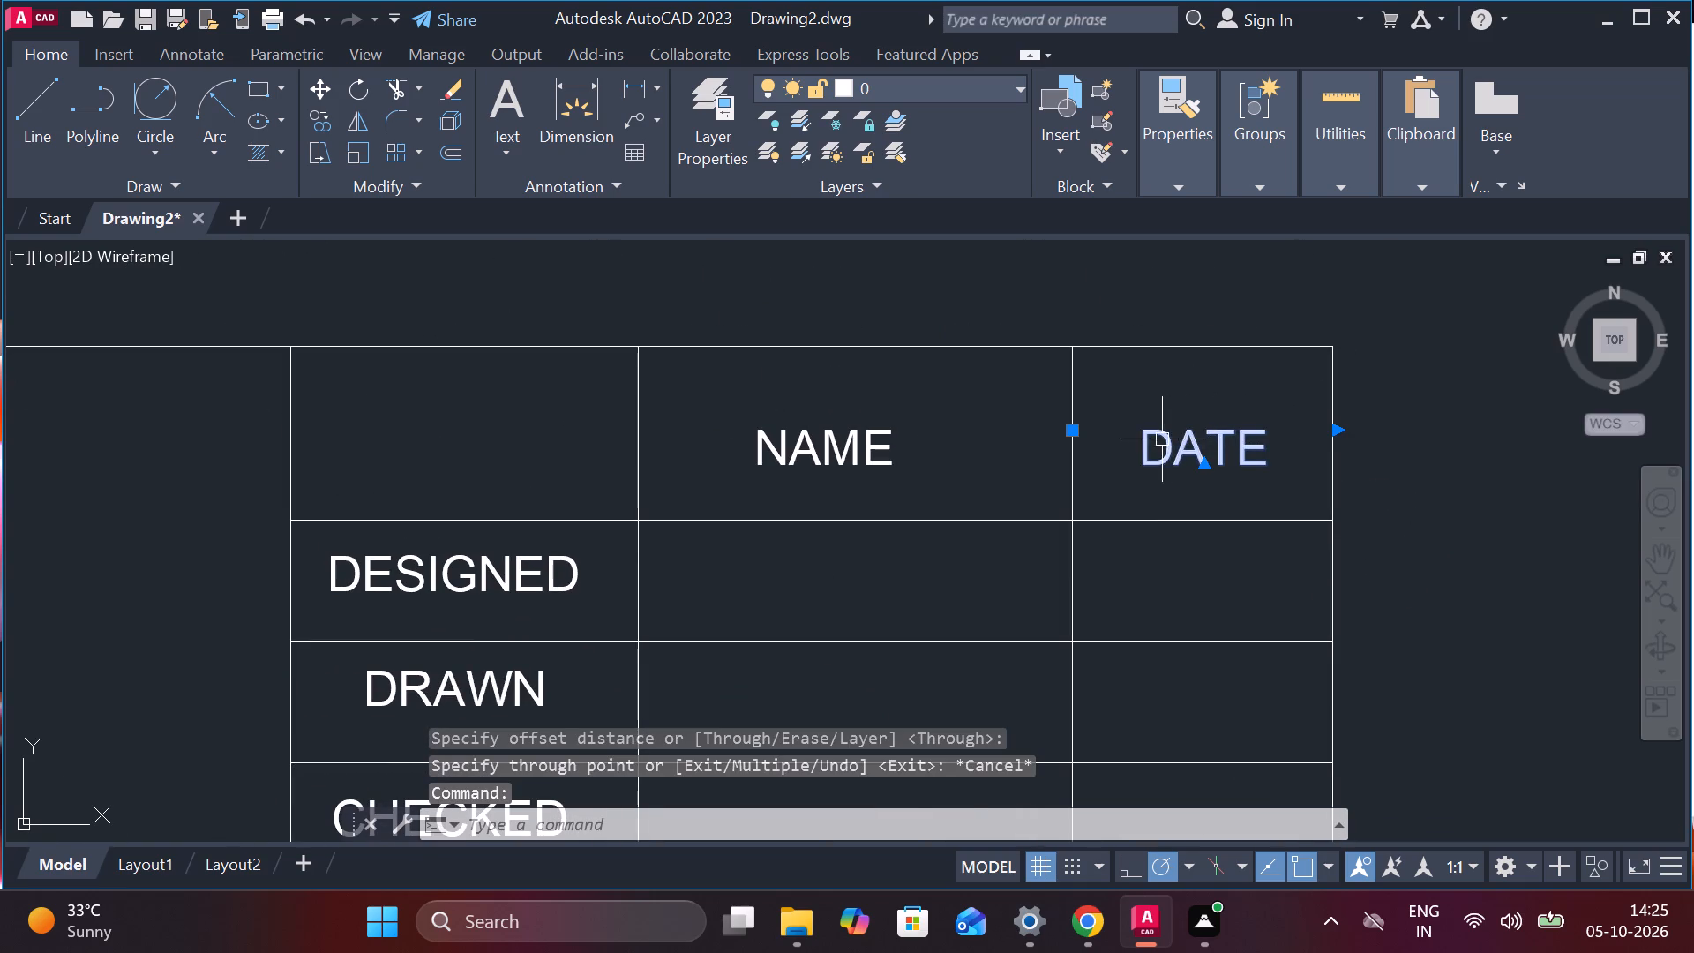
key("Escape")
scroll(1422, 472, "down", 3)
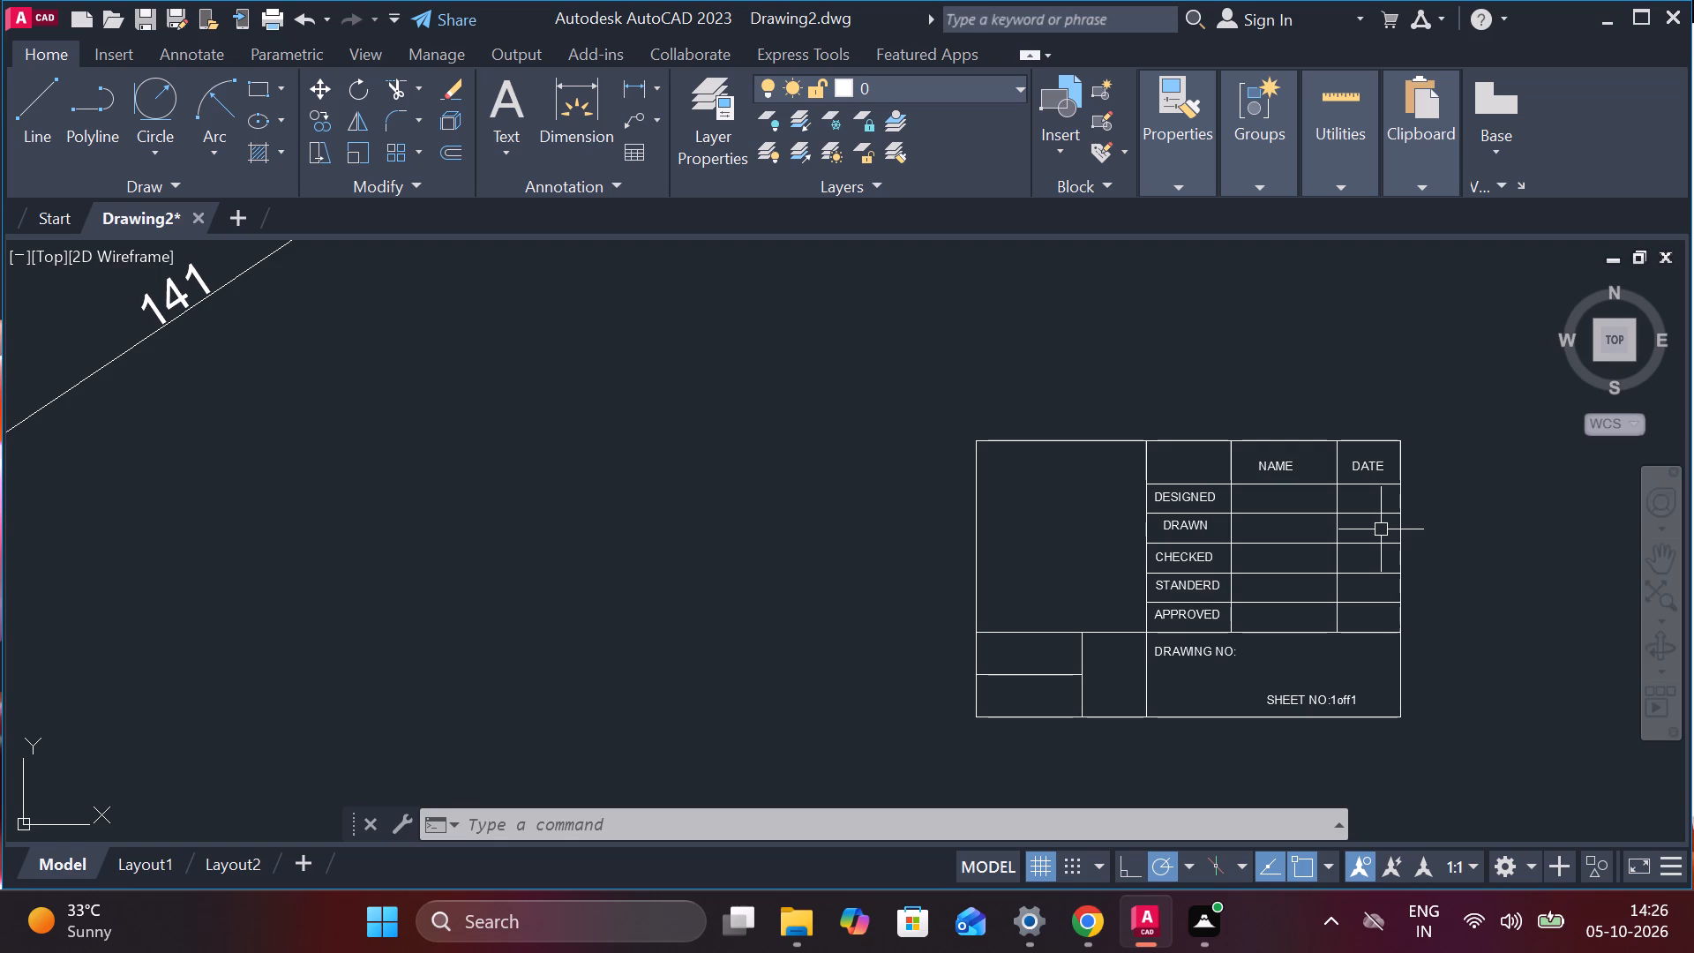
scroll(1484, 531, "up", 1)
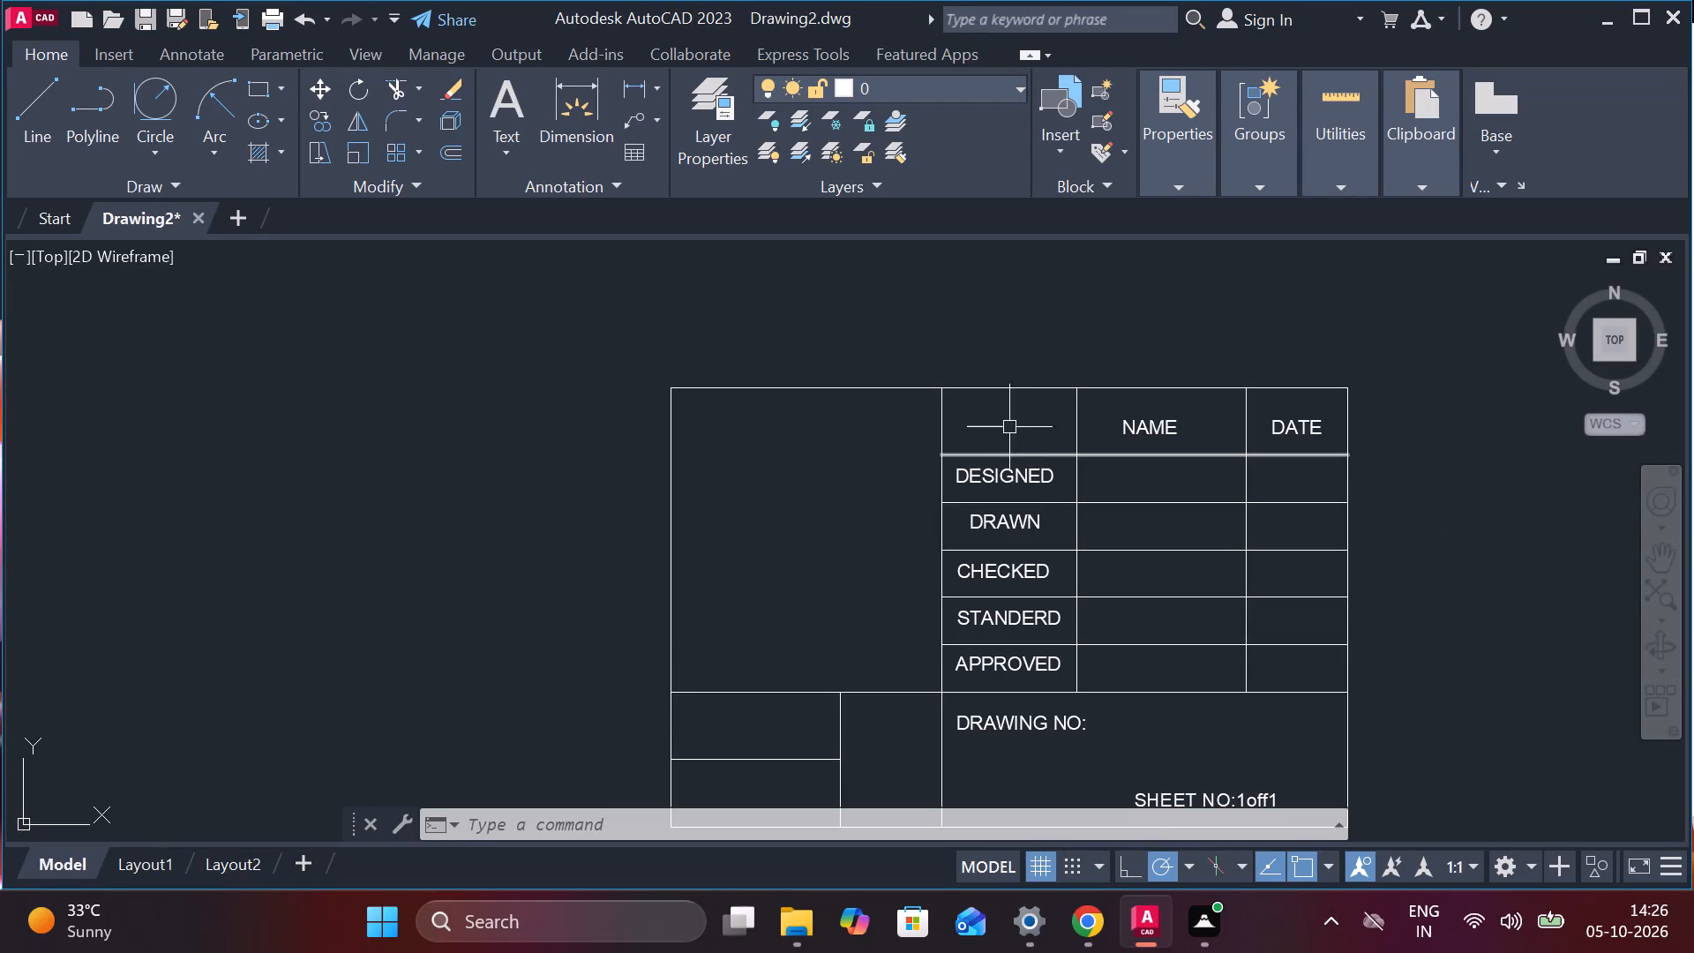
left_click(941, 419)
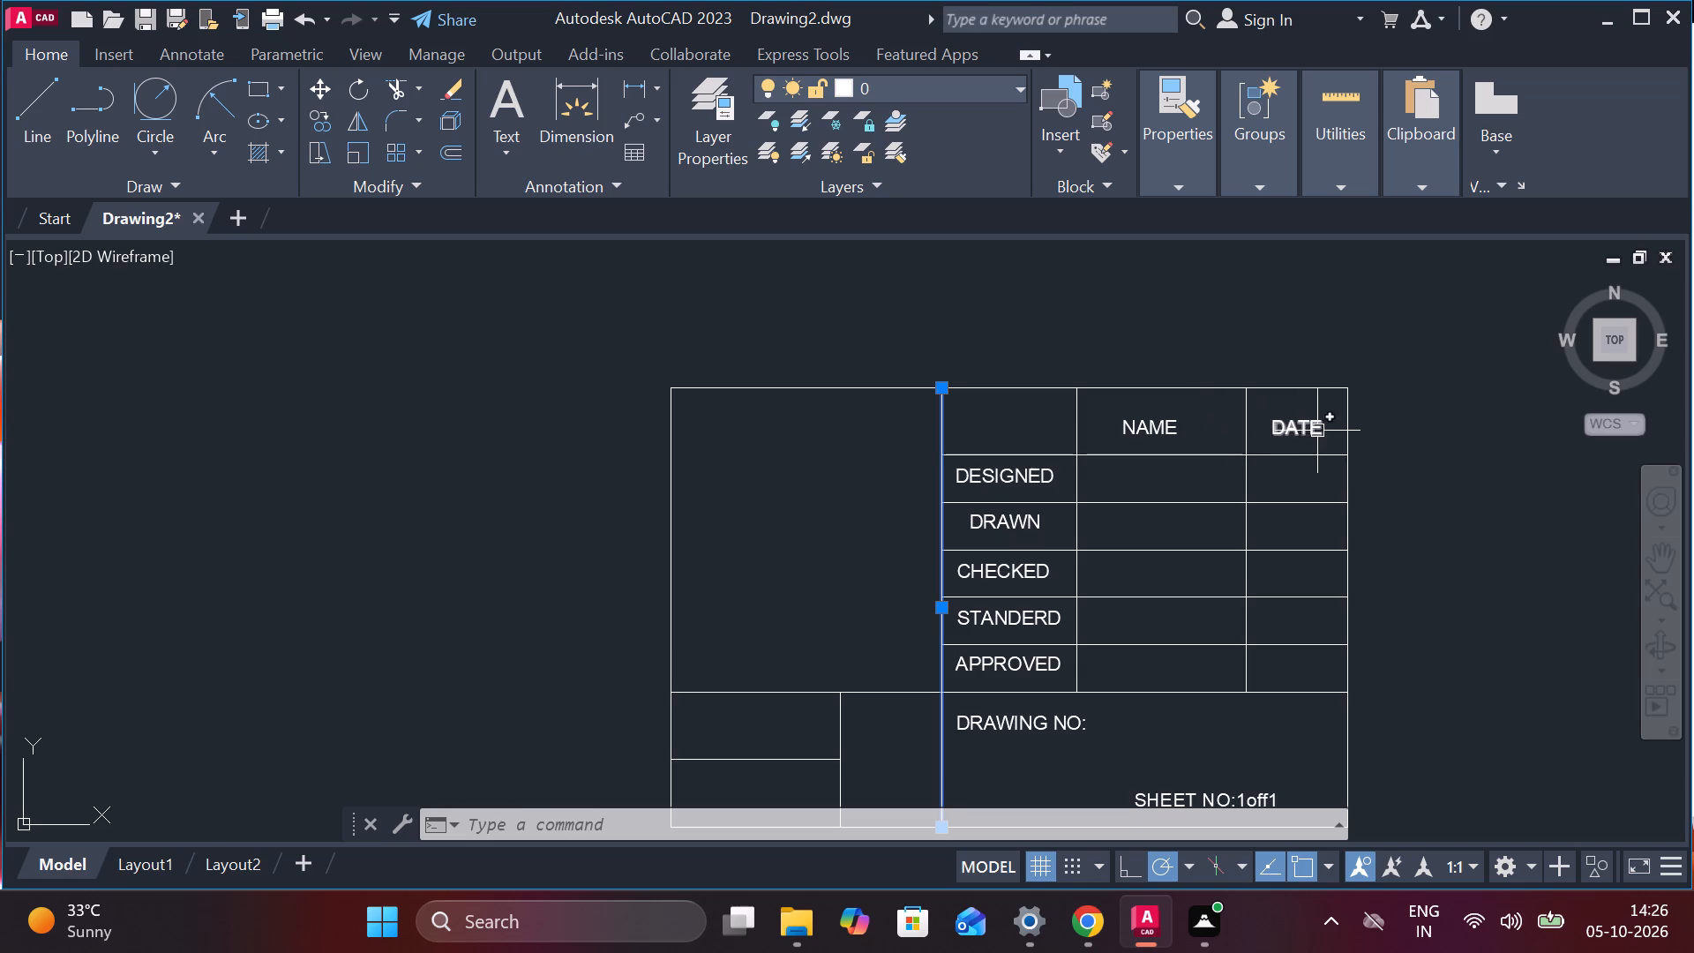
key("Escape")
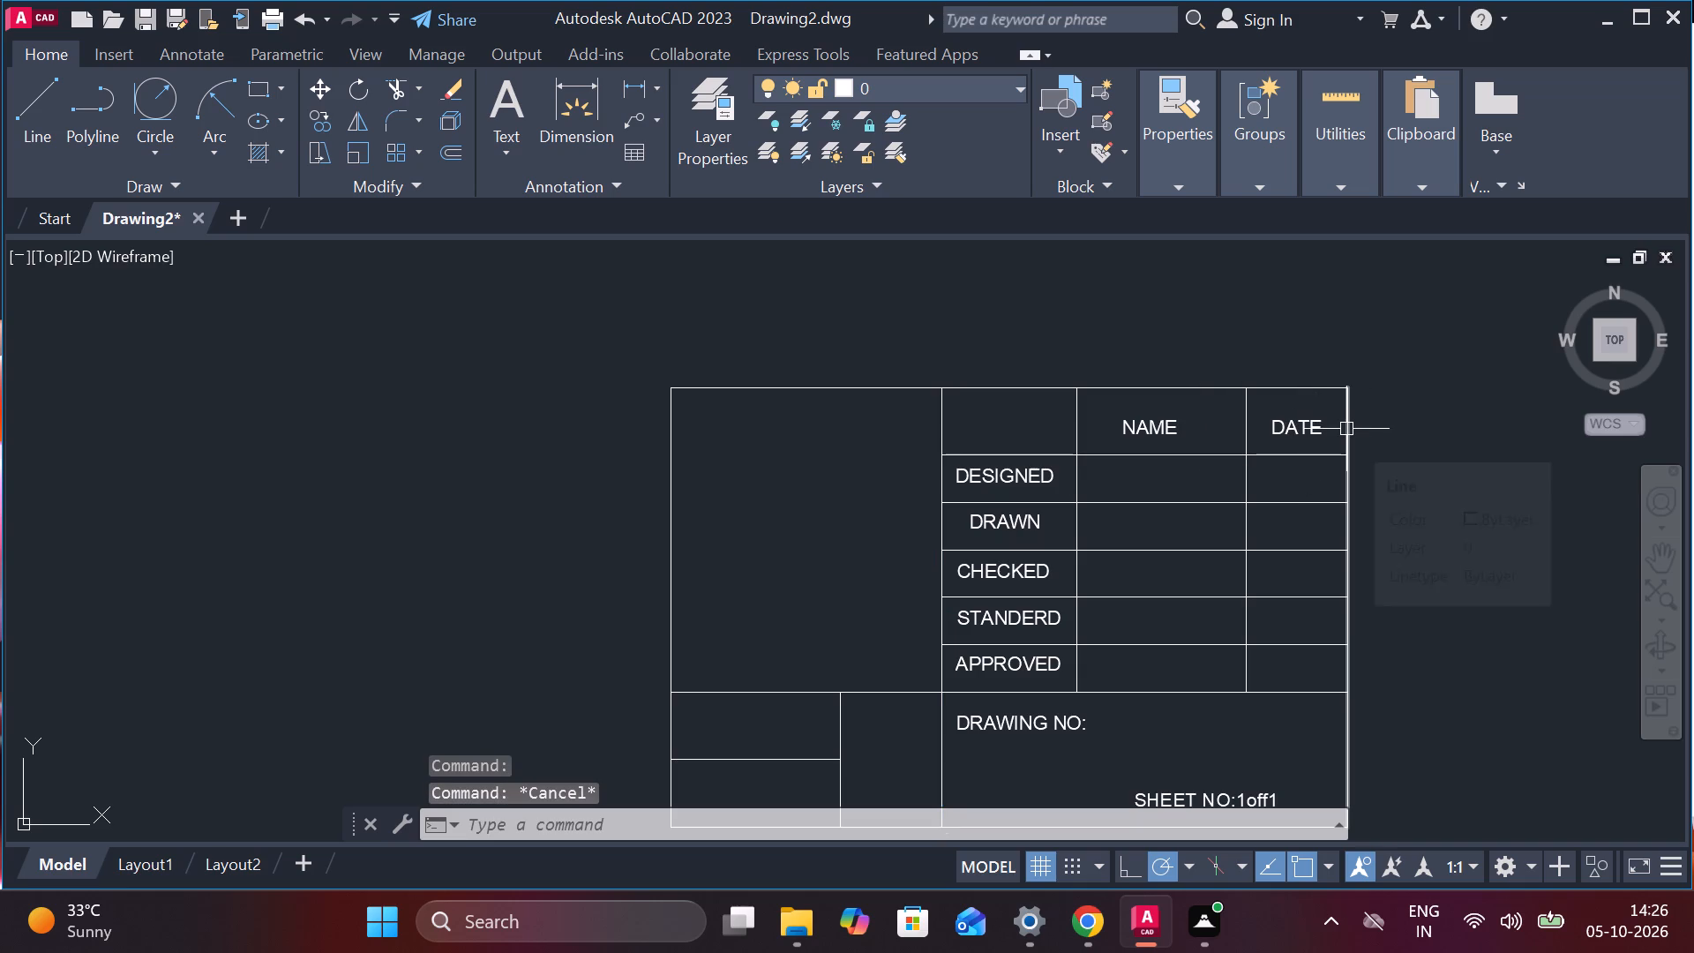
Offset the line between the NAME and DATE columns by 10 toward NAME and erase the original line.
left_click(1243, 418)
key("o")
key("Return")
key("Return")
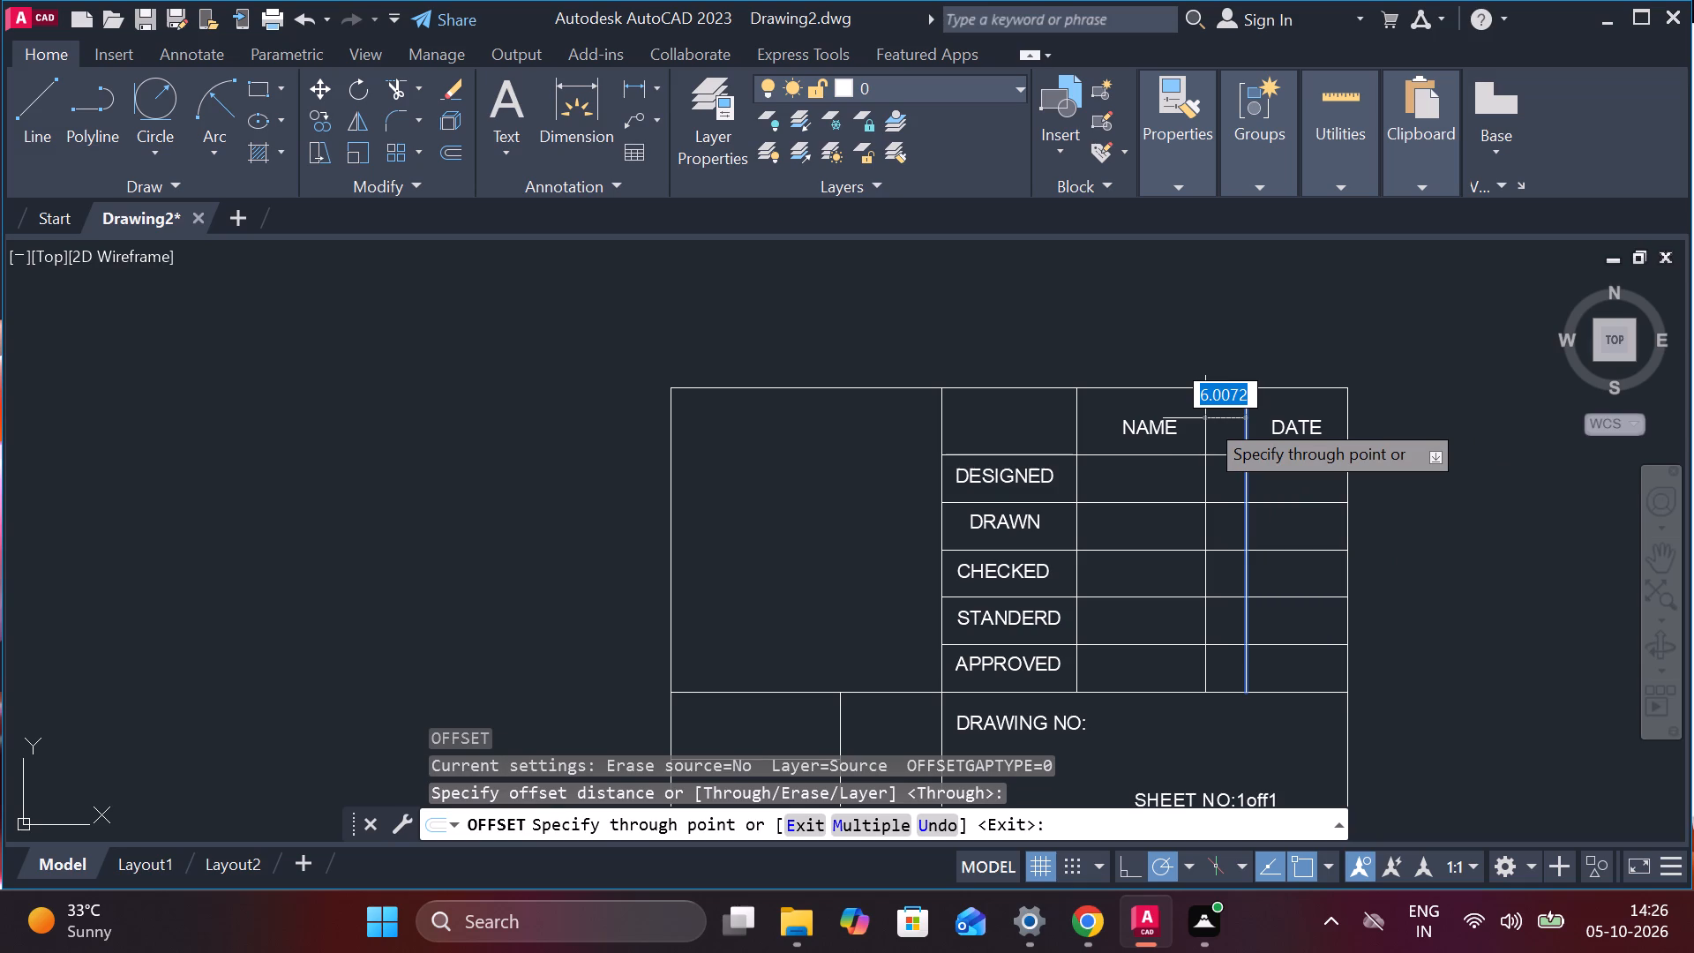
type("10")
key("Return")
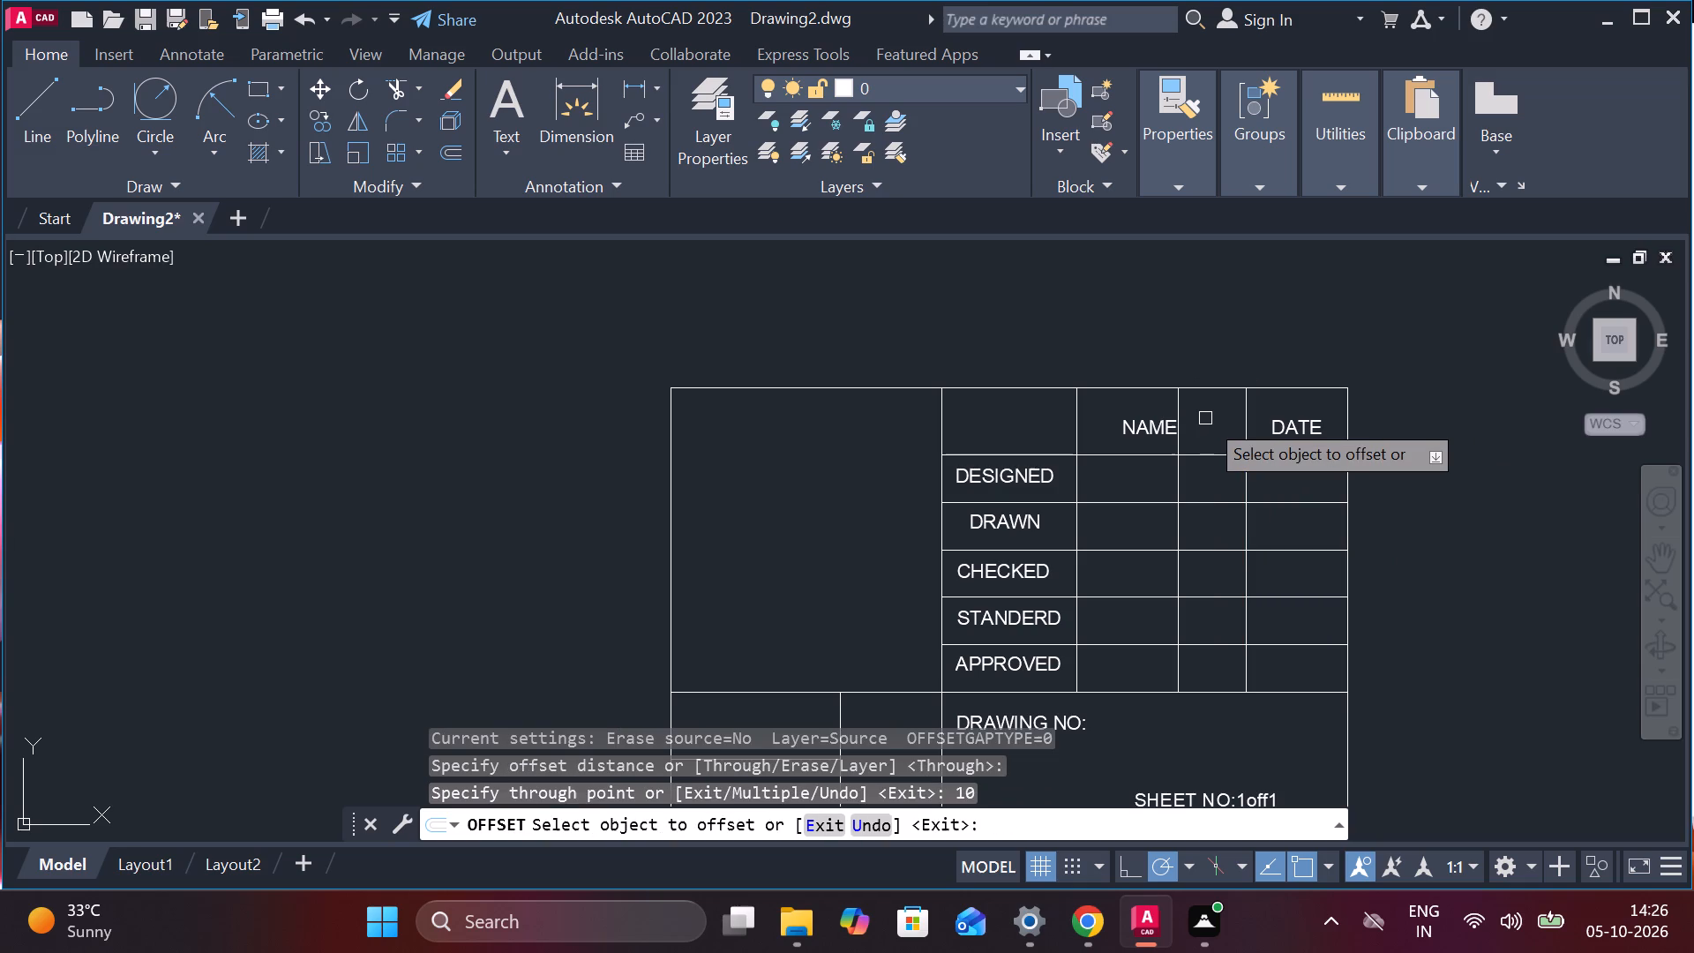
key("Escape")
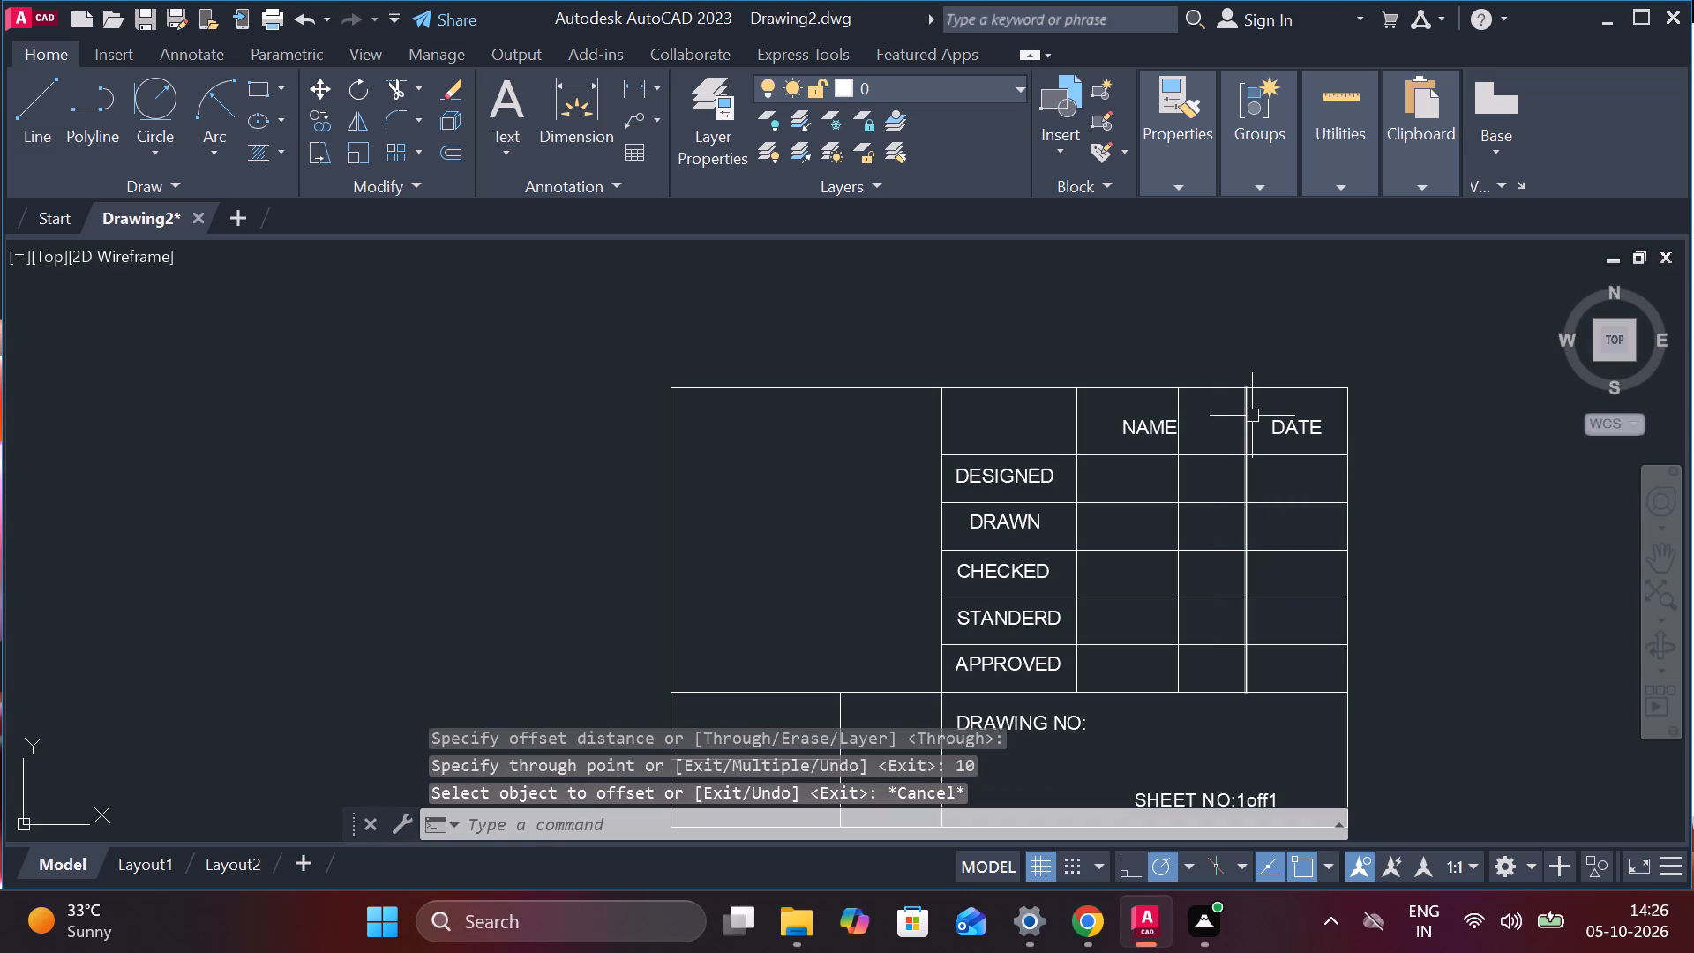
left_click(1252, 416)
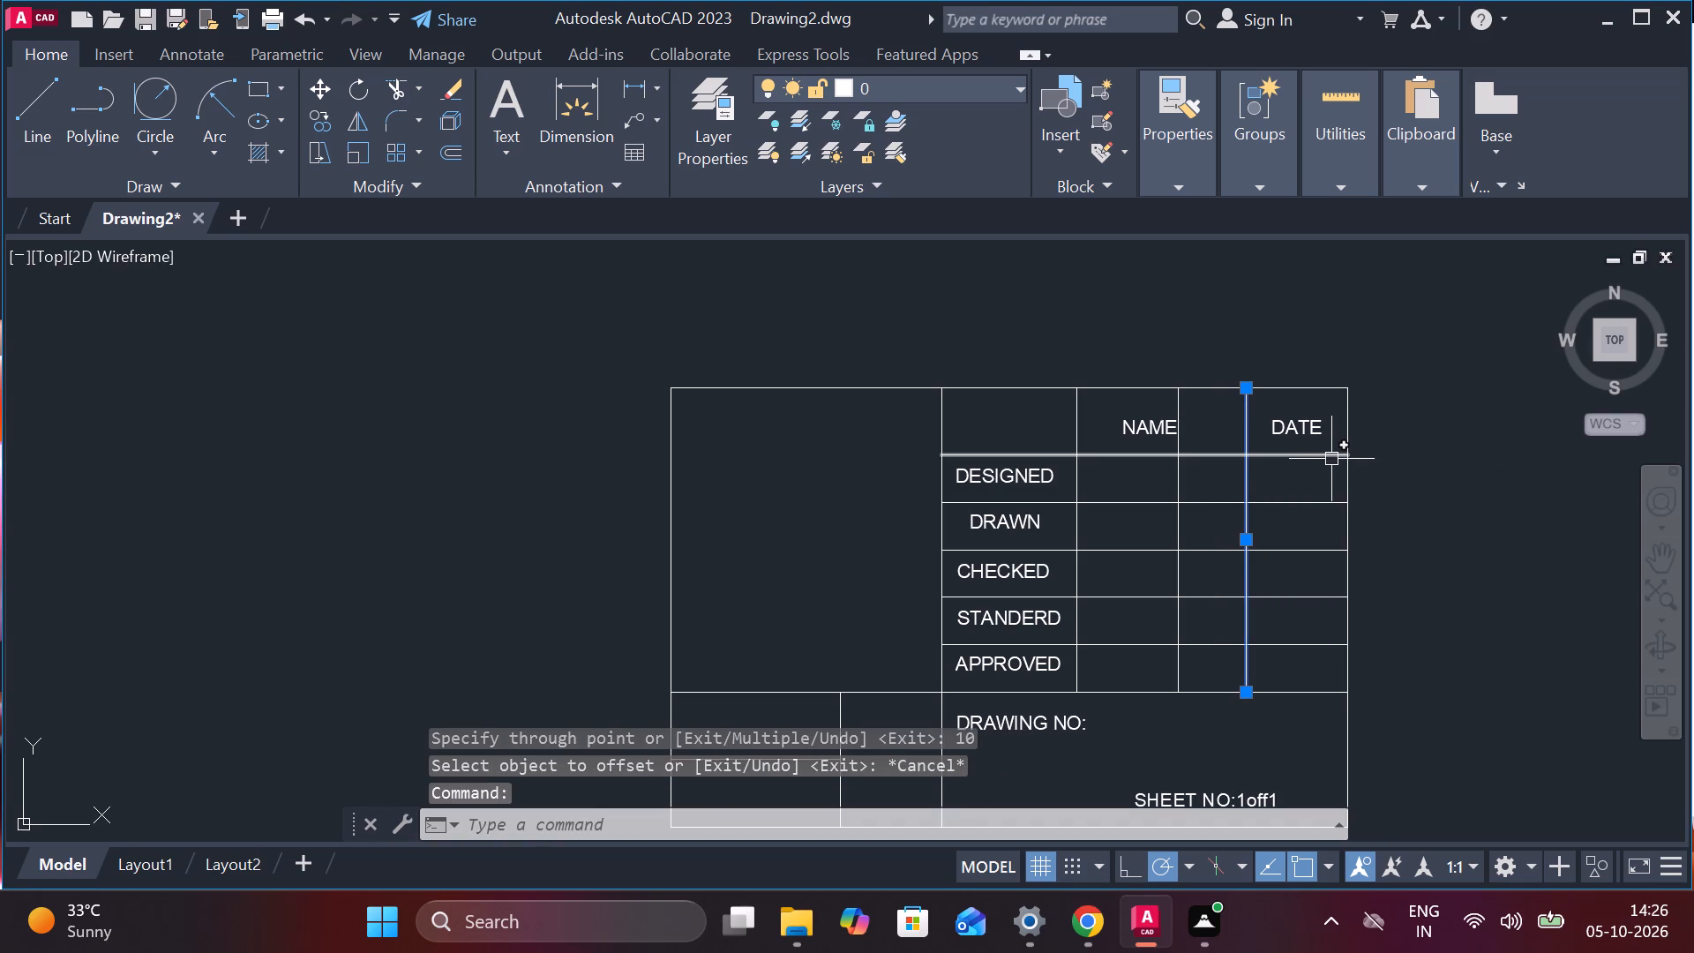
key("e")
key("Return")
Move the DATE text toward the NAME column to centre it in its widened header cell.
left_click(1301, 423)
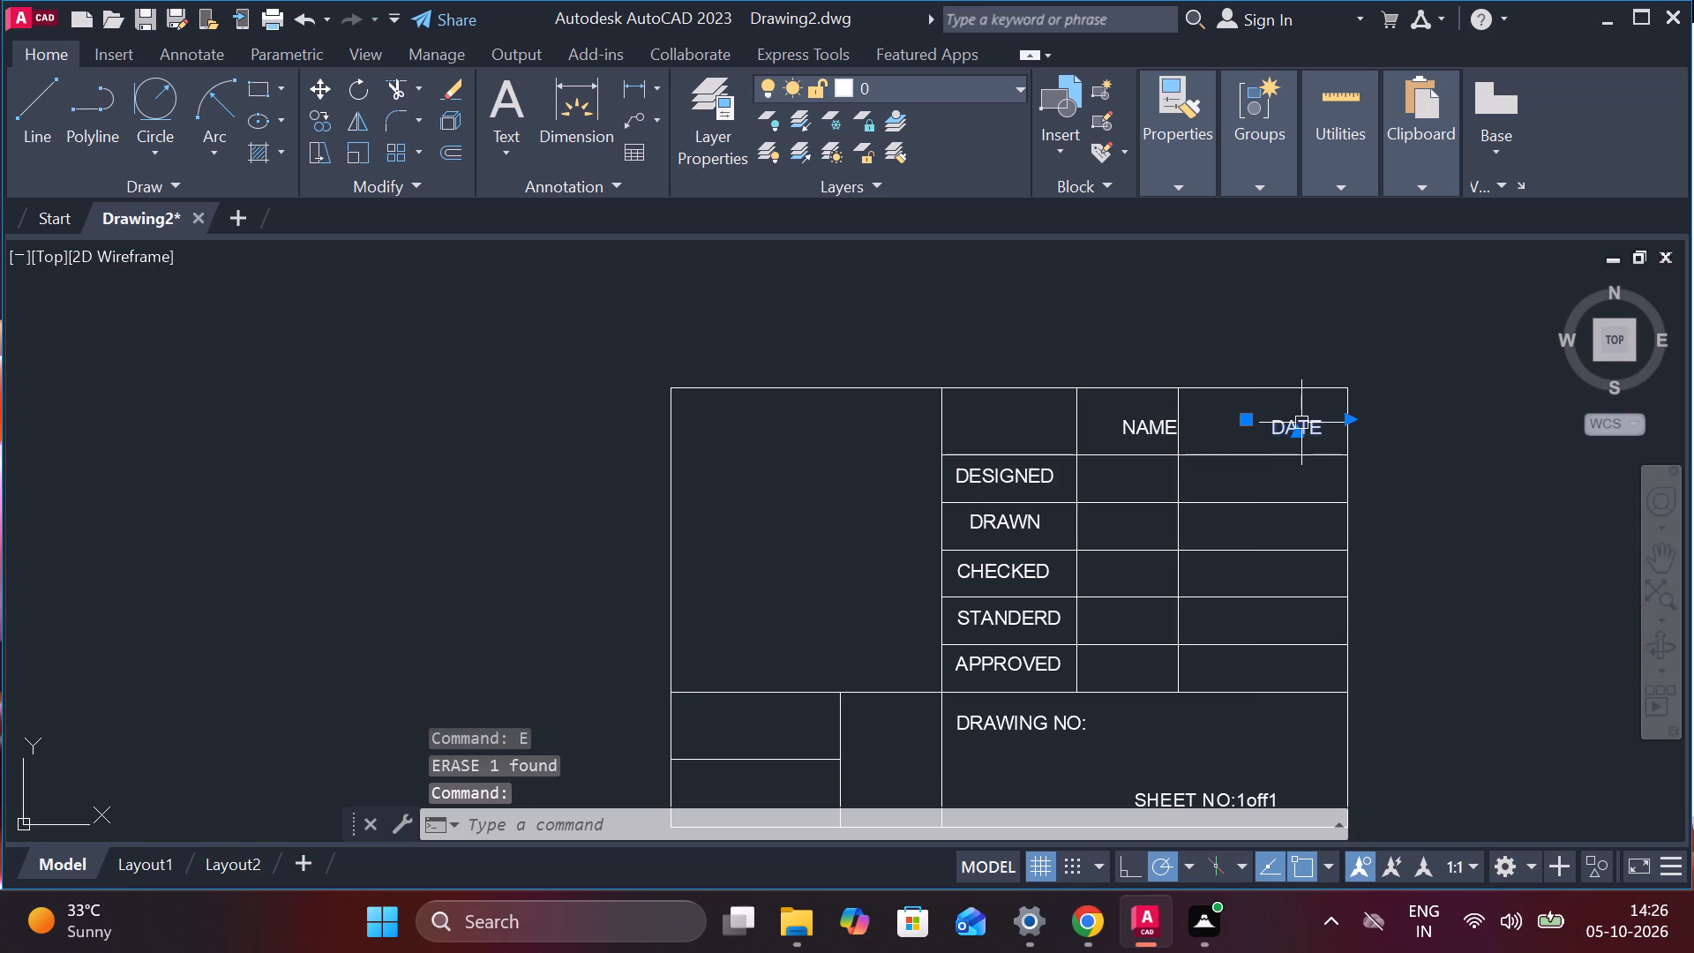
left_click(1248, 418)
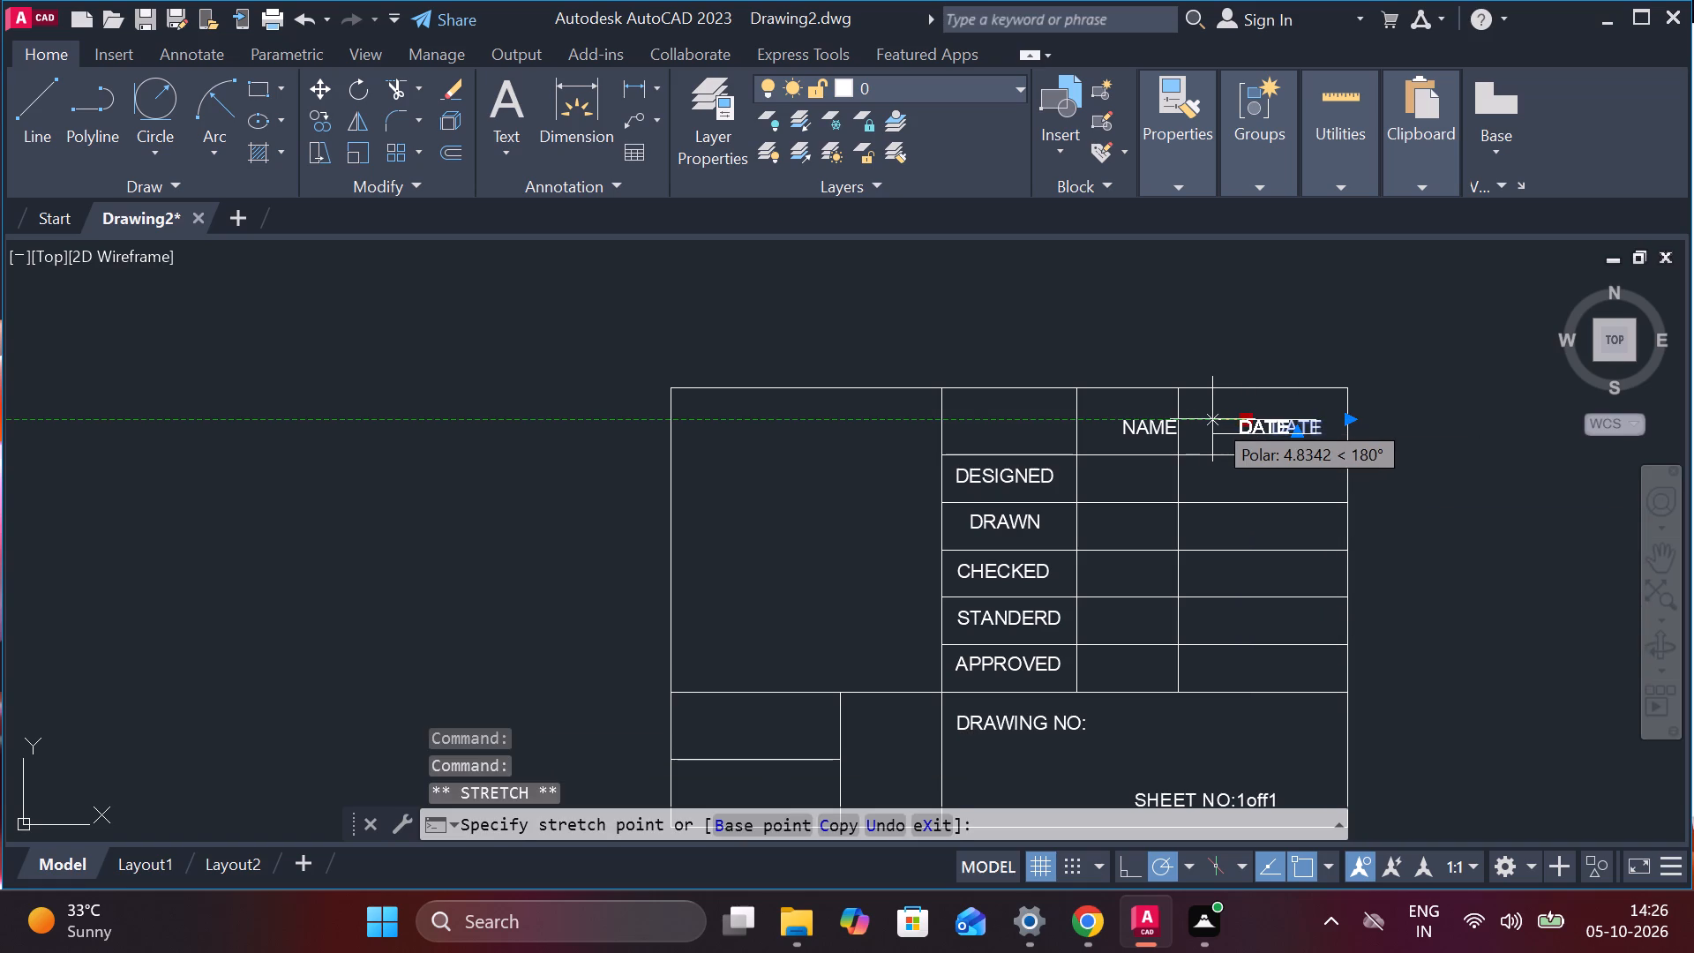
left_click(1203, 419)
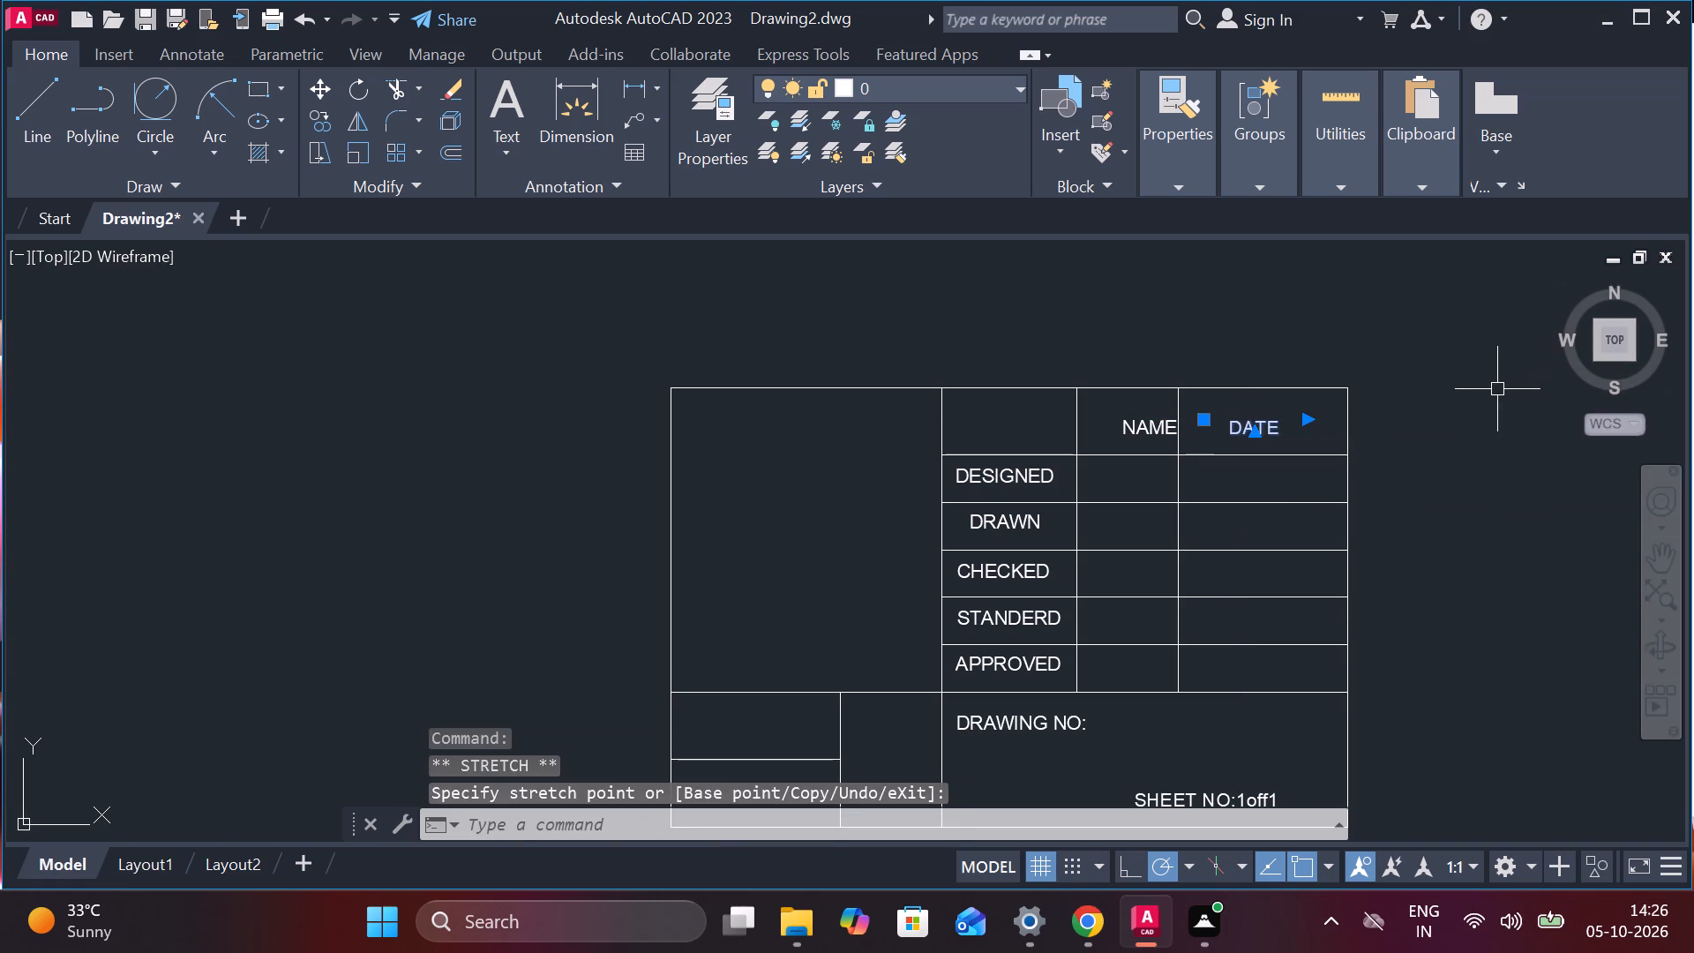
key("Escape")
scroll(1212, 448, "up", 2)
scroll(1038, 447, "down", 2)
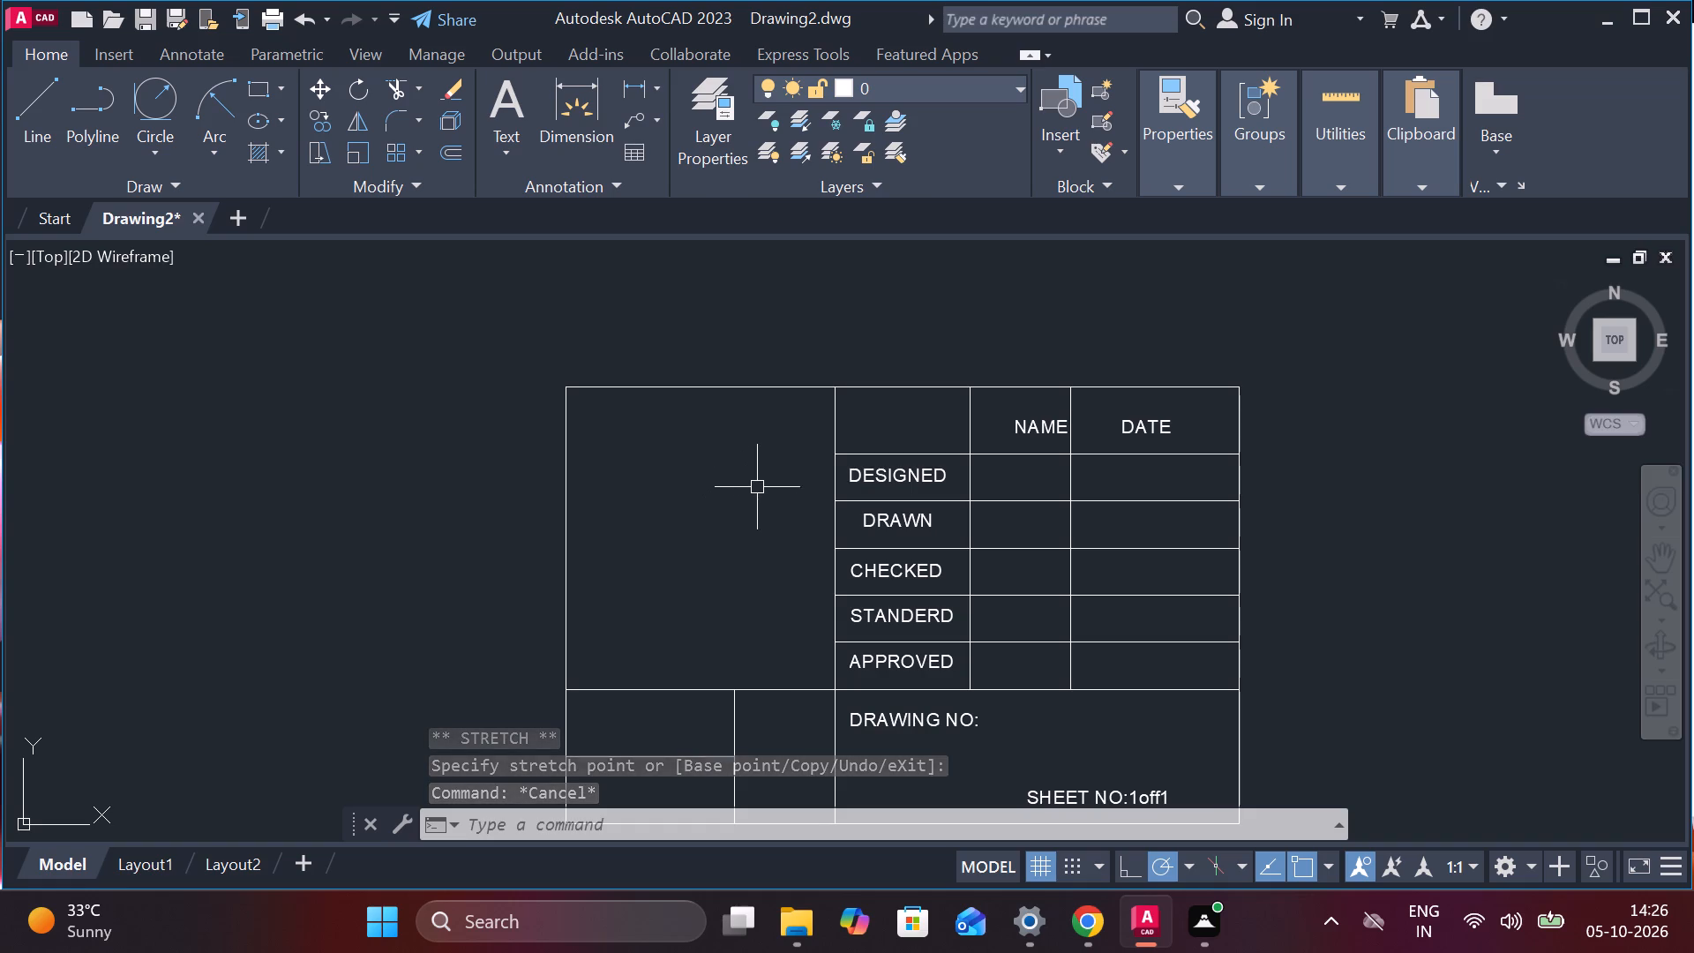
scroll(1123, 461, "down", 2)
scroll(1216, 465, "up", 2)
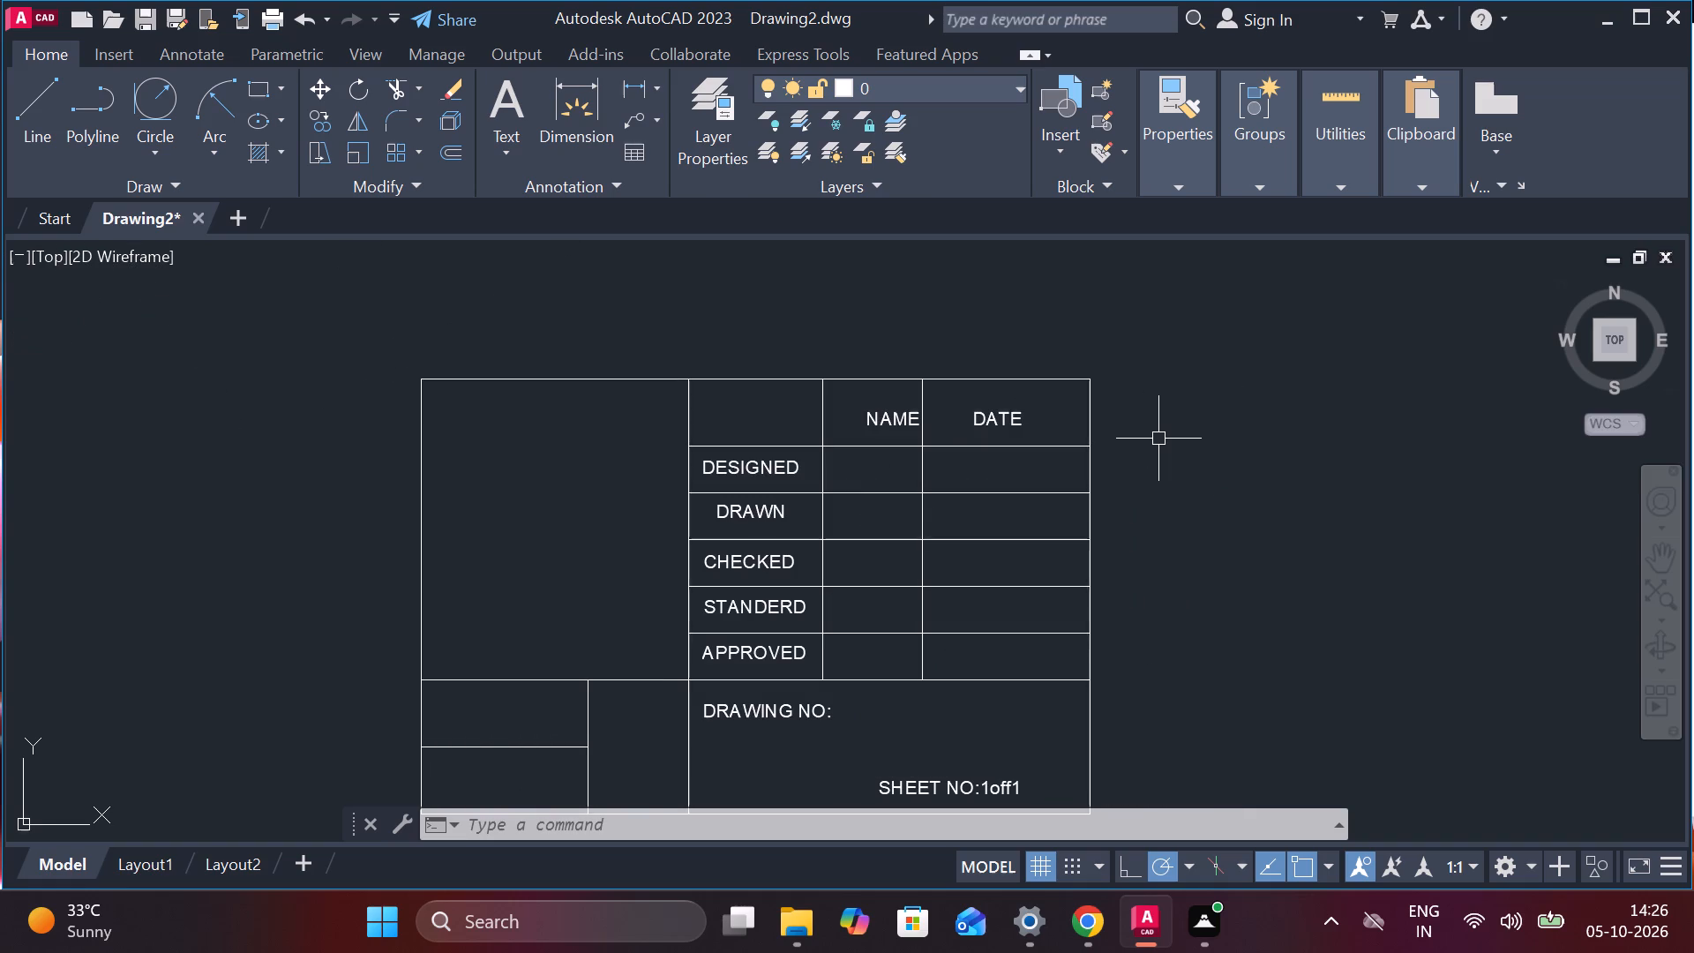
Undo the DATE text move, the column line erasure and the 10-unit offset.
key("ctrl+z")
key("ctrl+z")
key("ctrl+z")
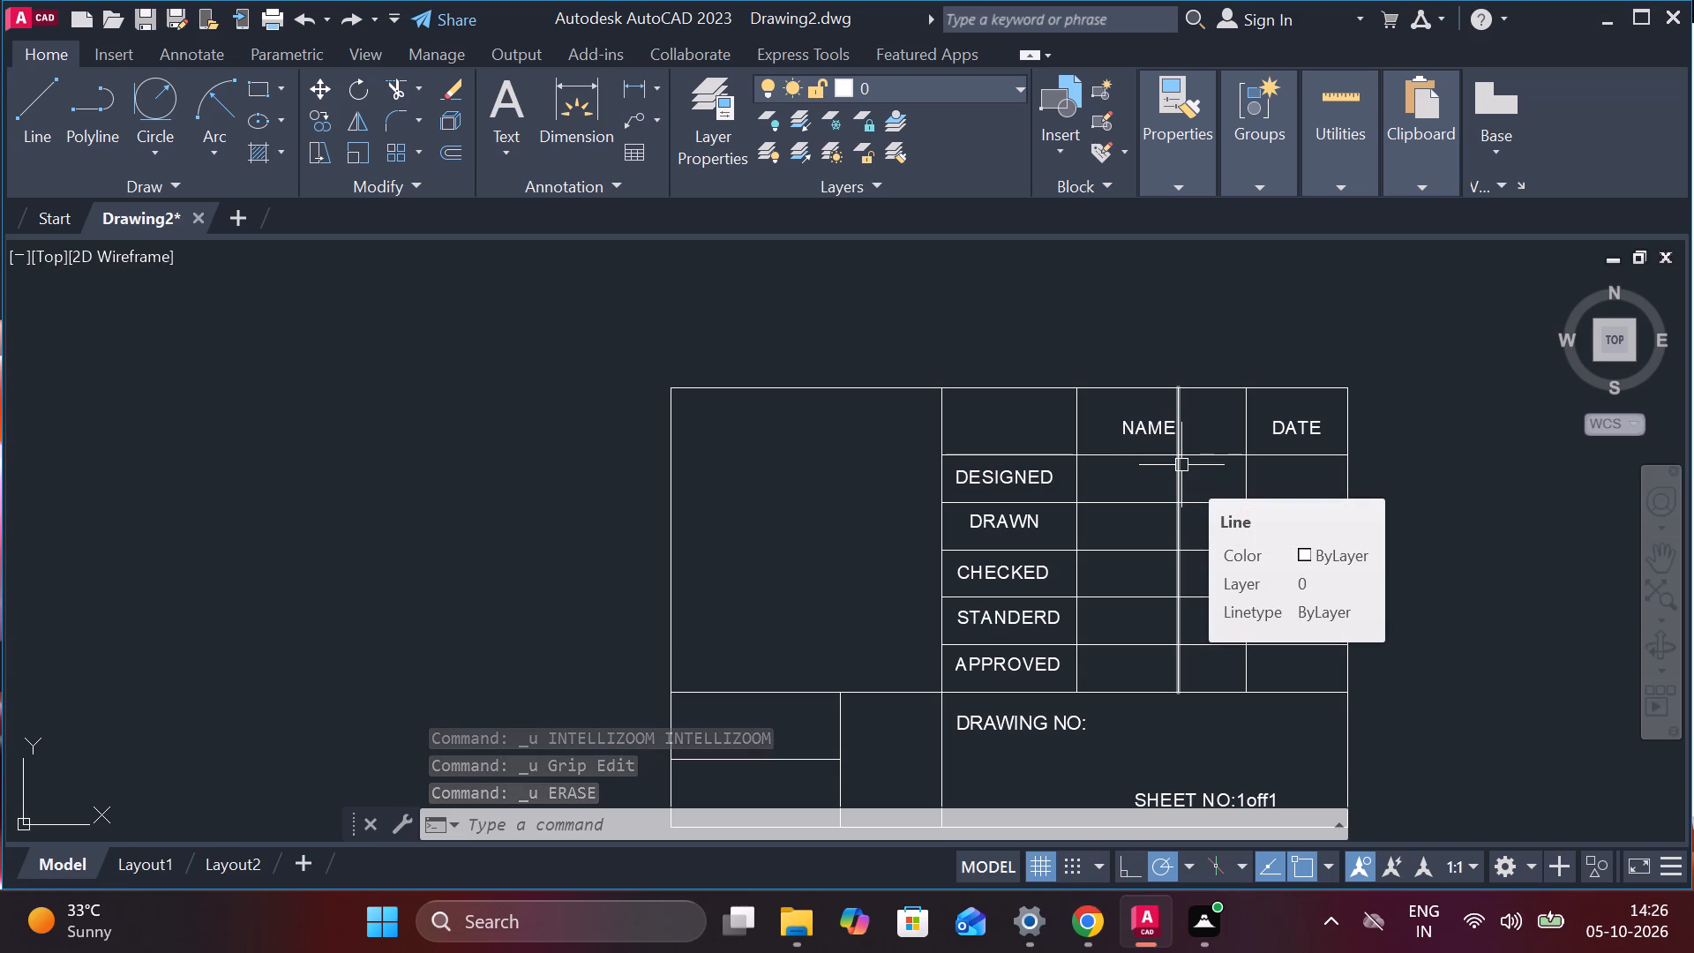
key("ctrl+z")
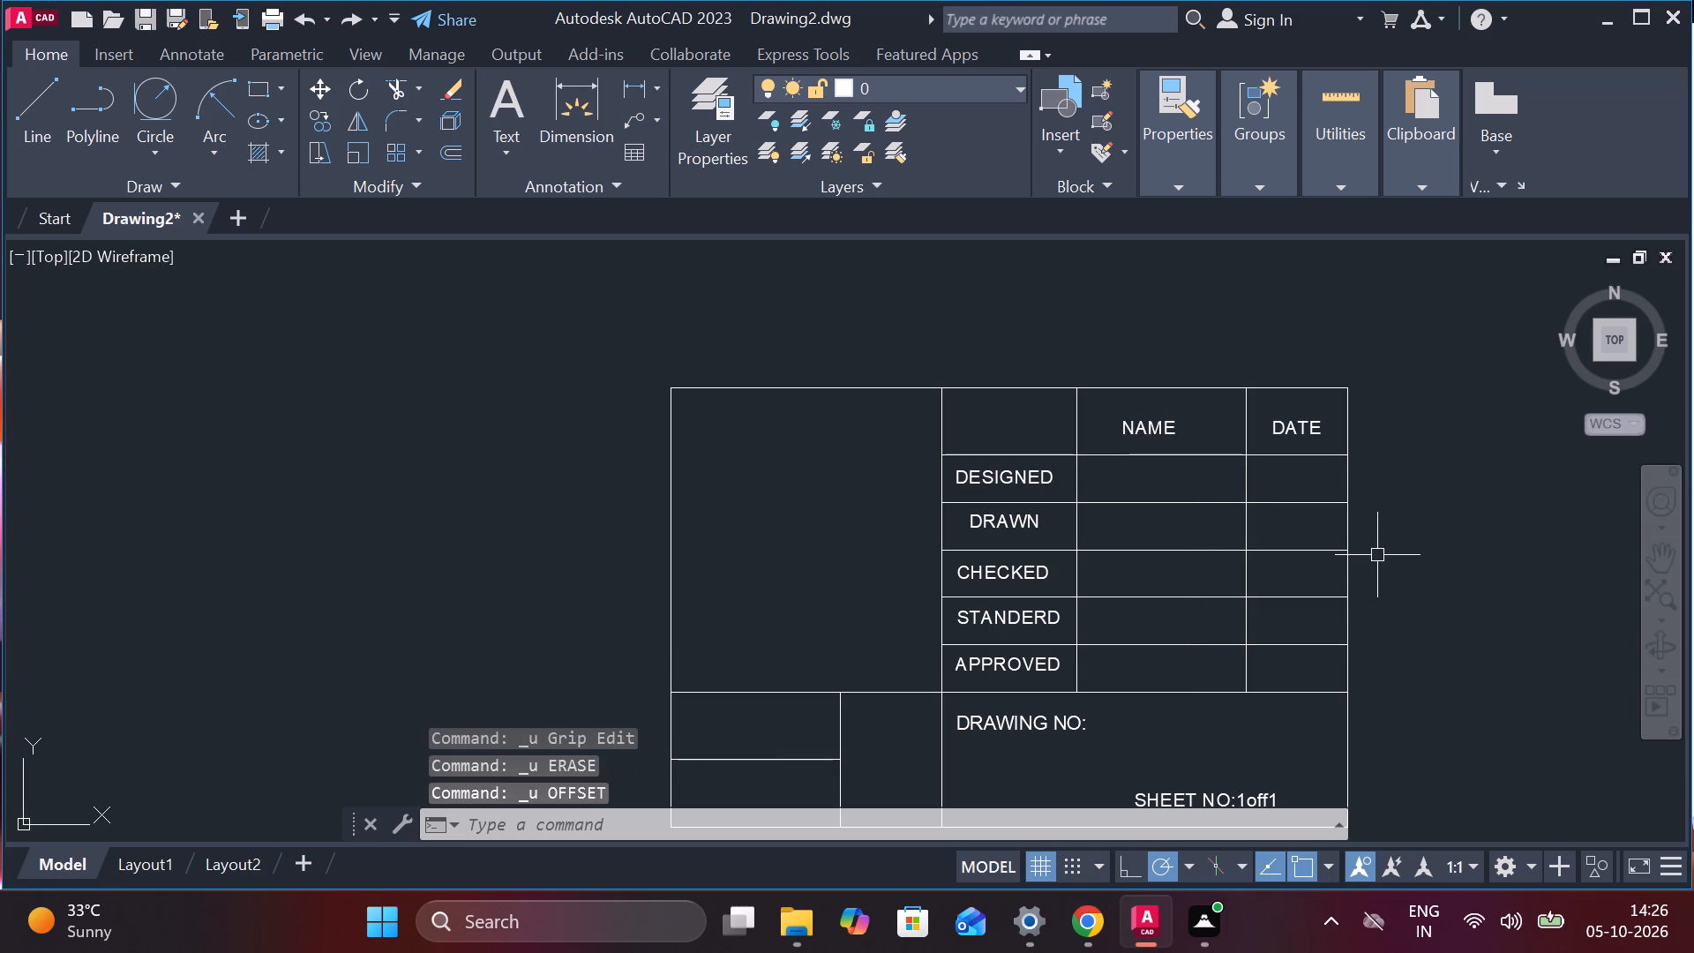
Offset the line between the NAME and DATE columns by 5 toward NAME and erase the original line.
scroll(1375, 528, "down", 2)
scroll(1375, 520, "up", 2)
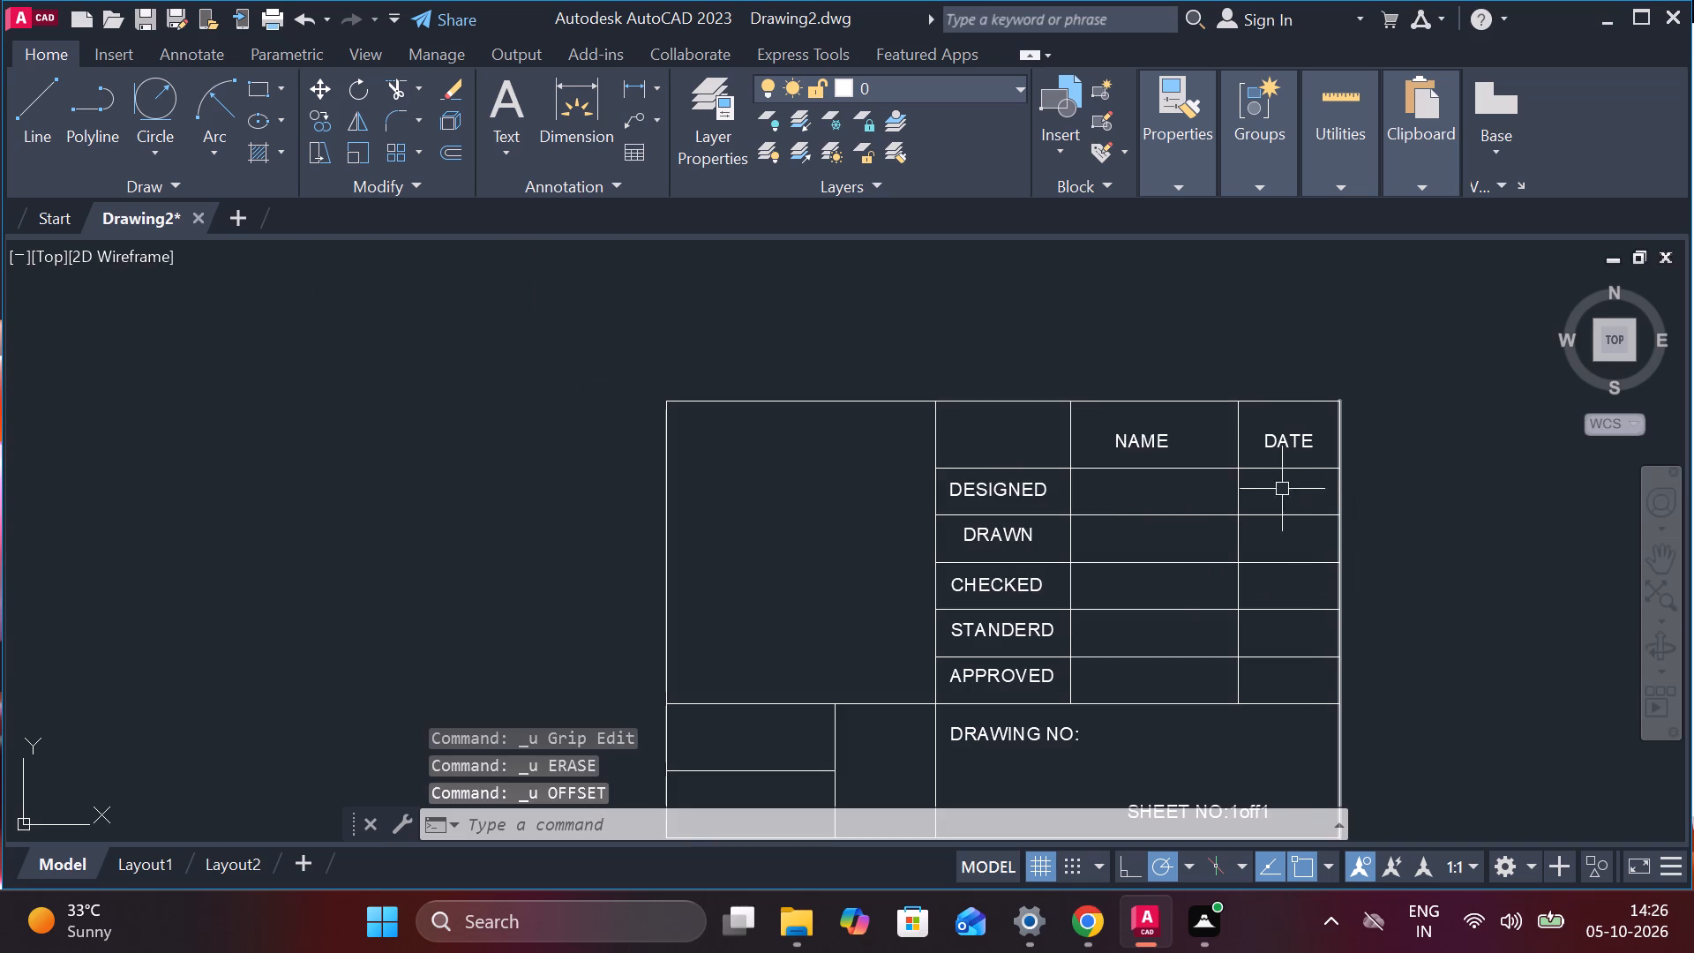
left_click(1235, 442)
key("o")
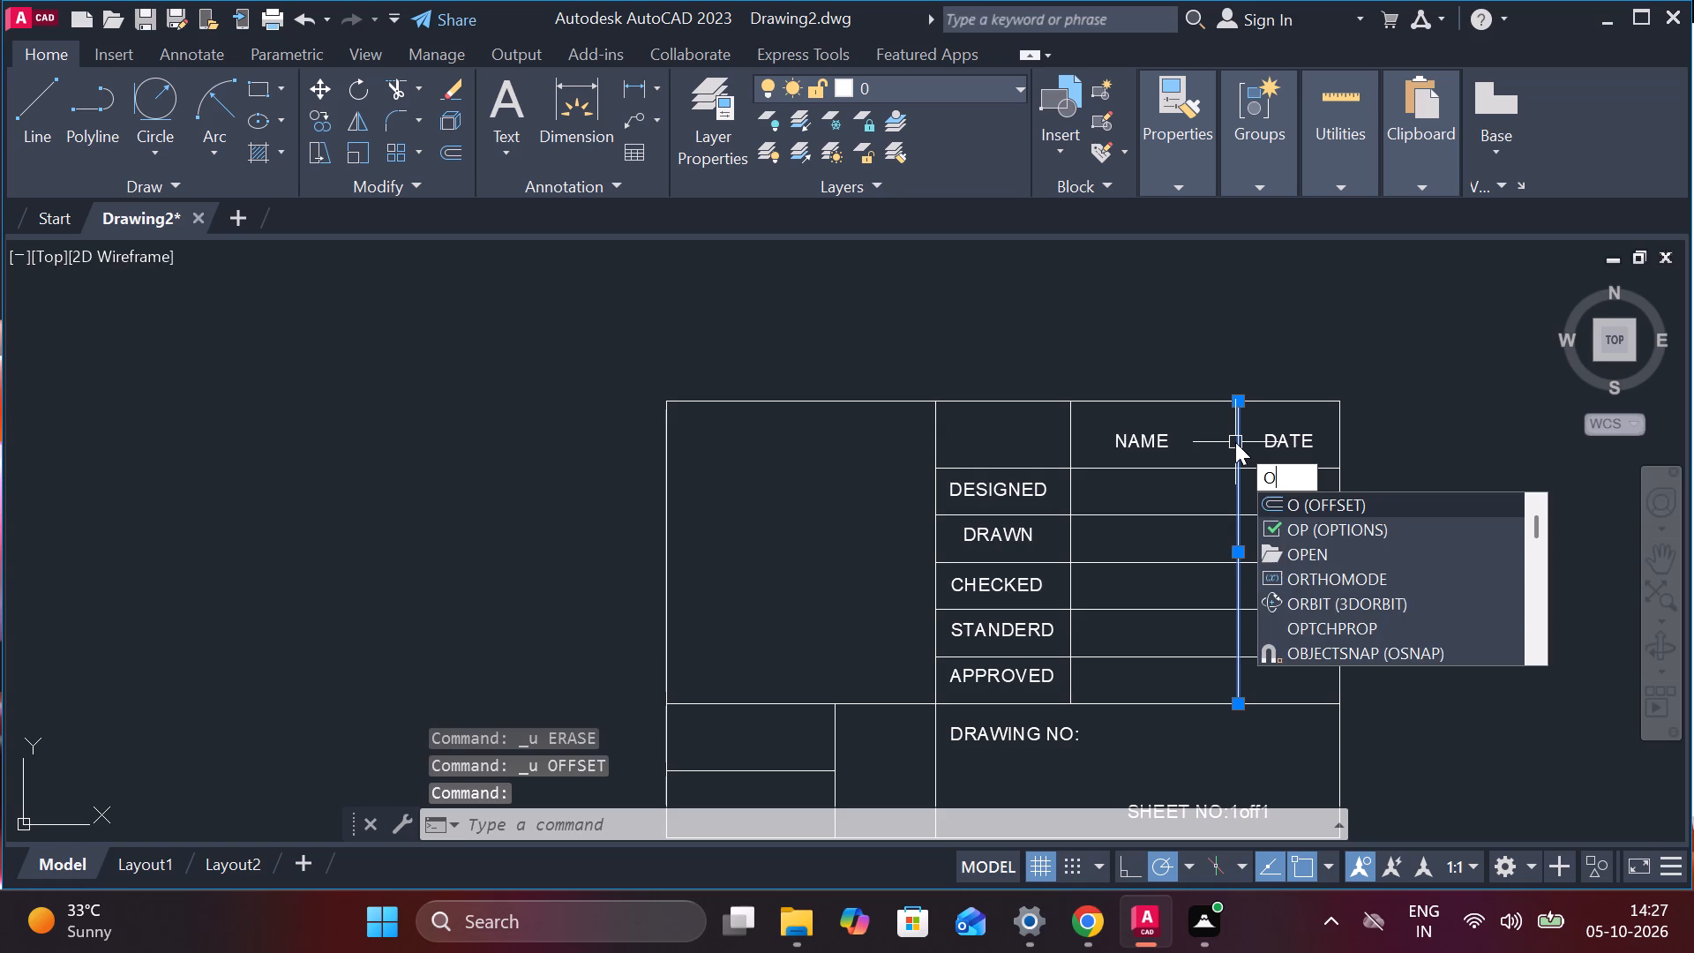
key("Return")
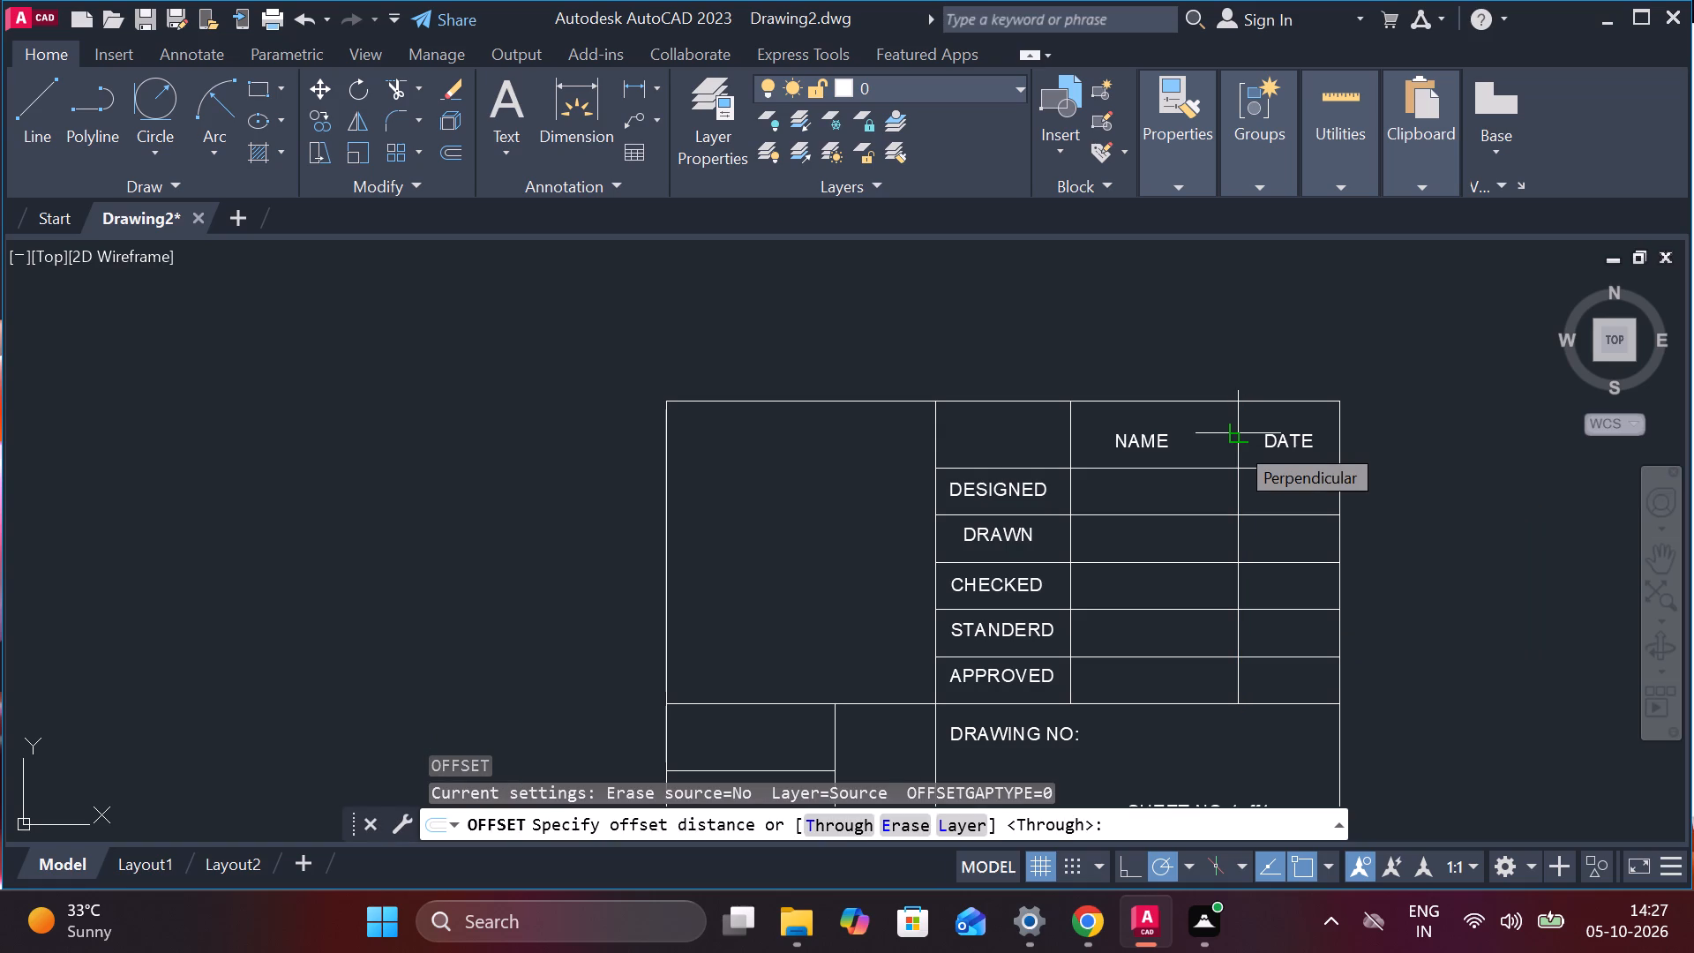
key("Return")
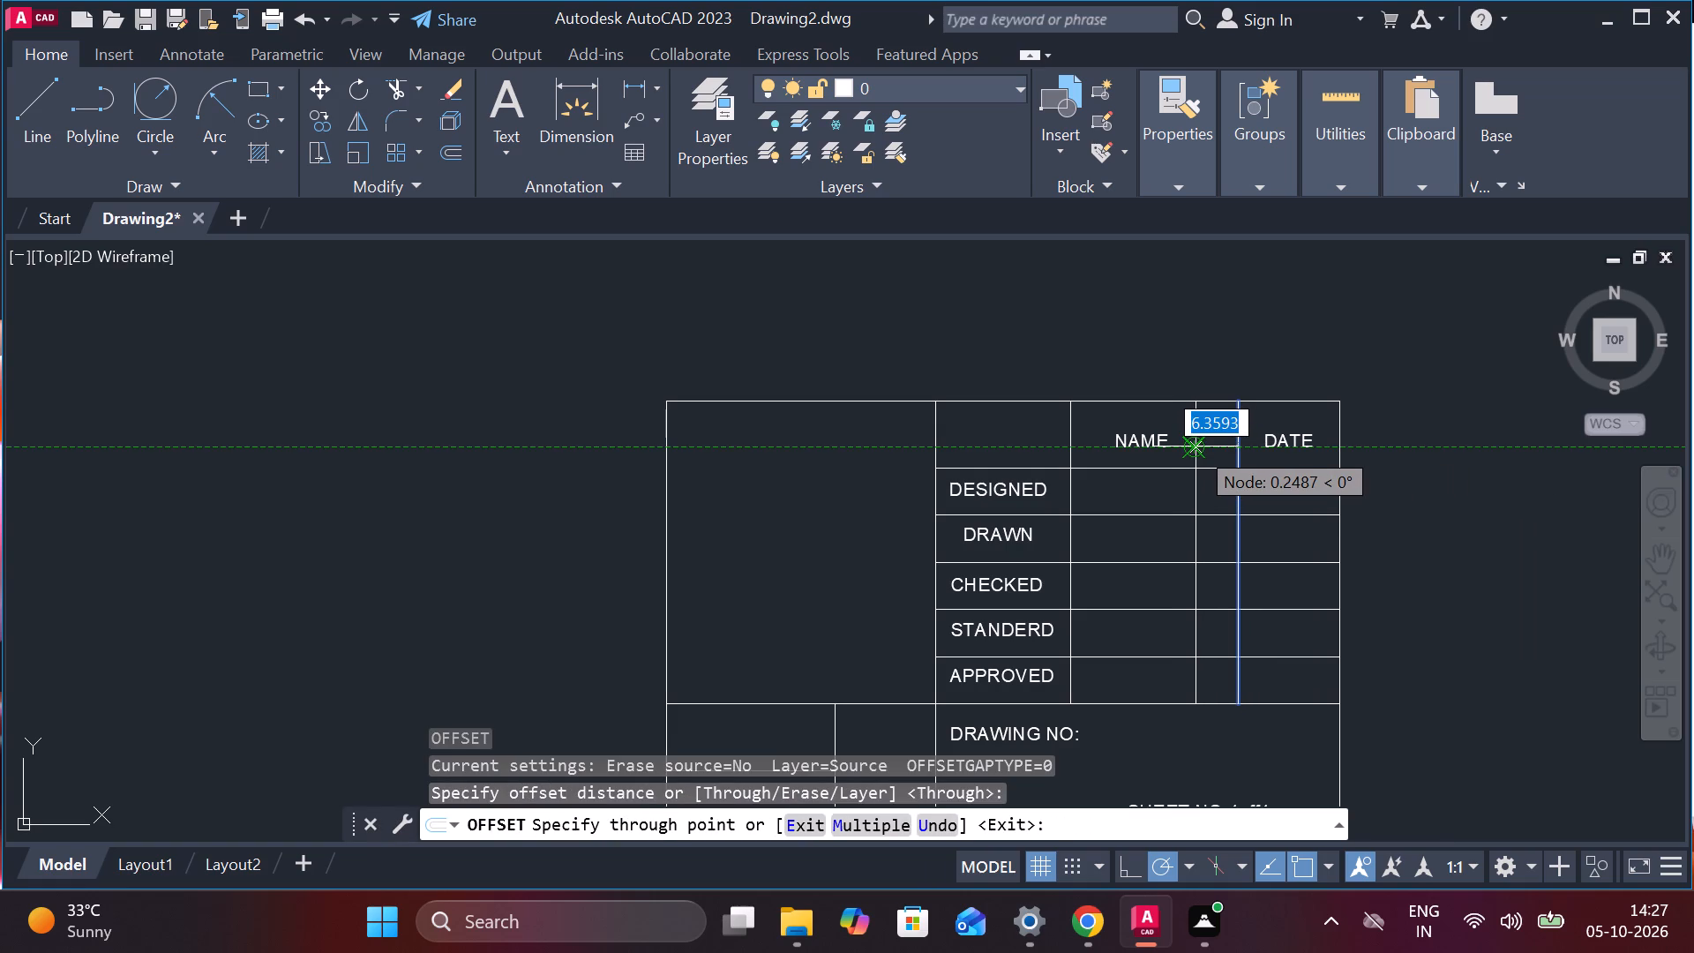
key("5")
key("Return")
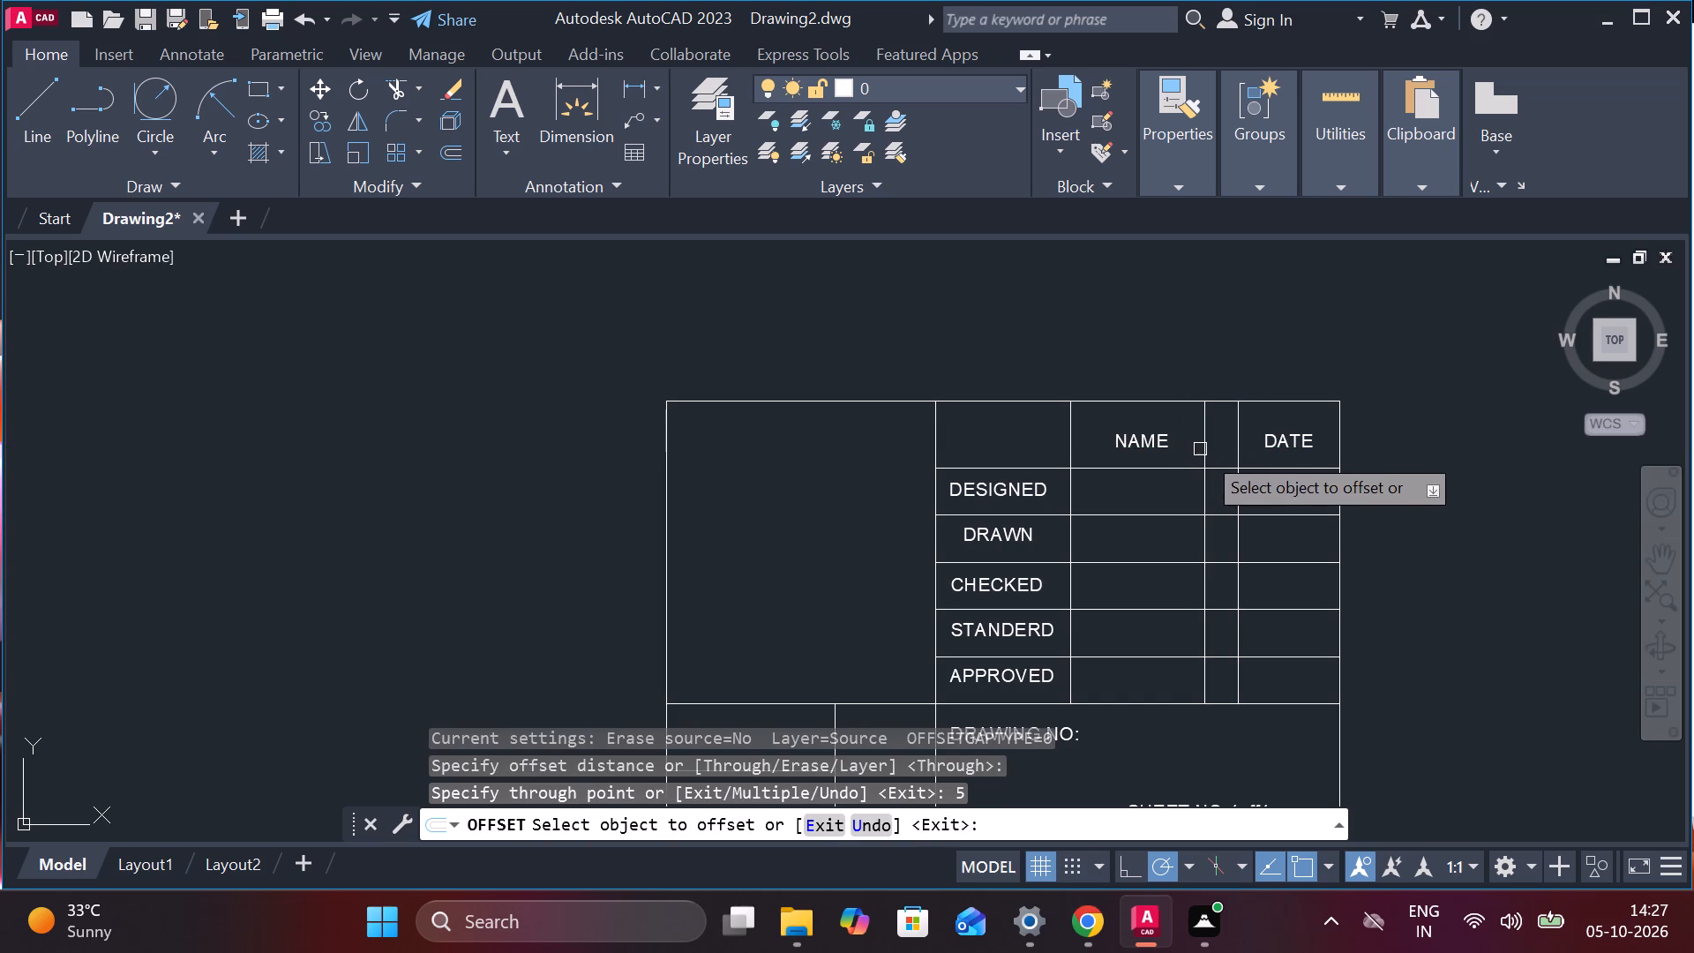
key("Escape")
left_click(1242, 433)
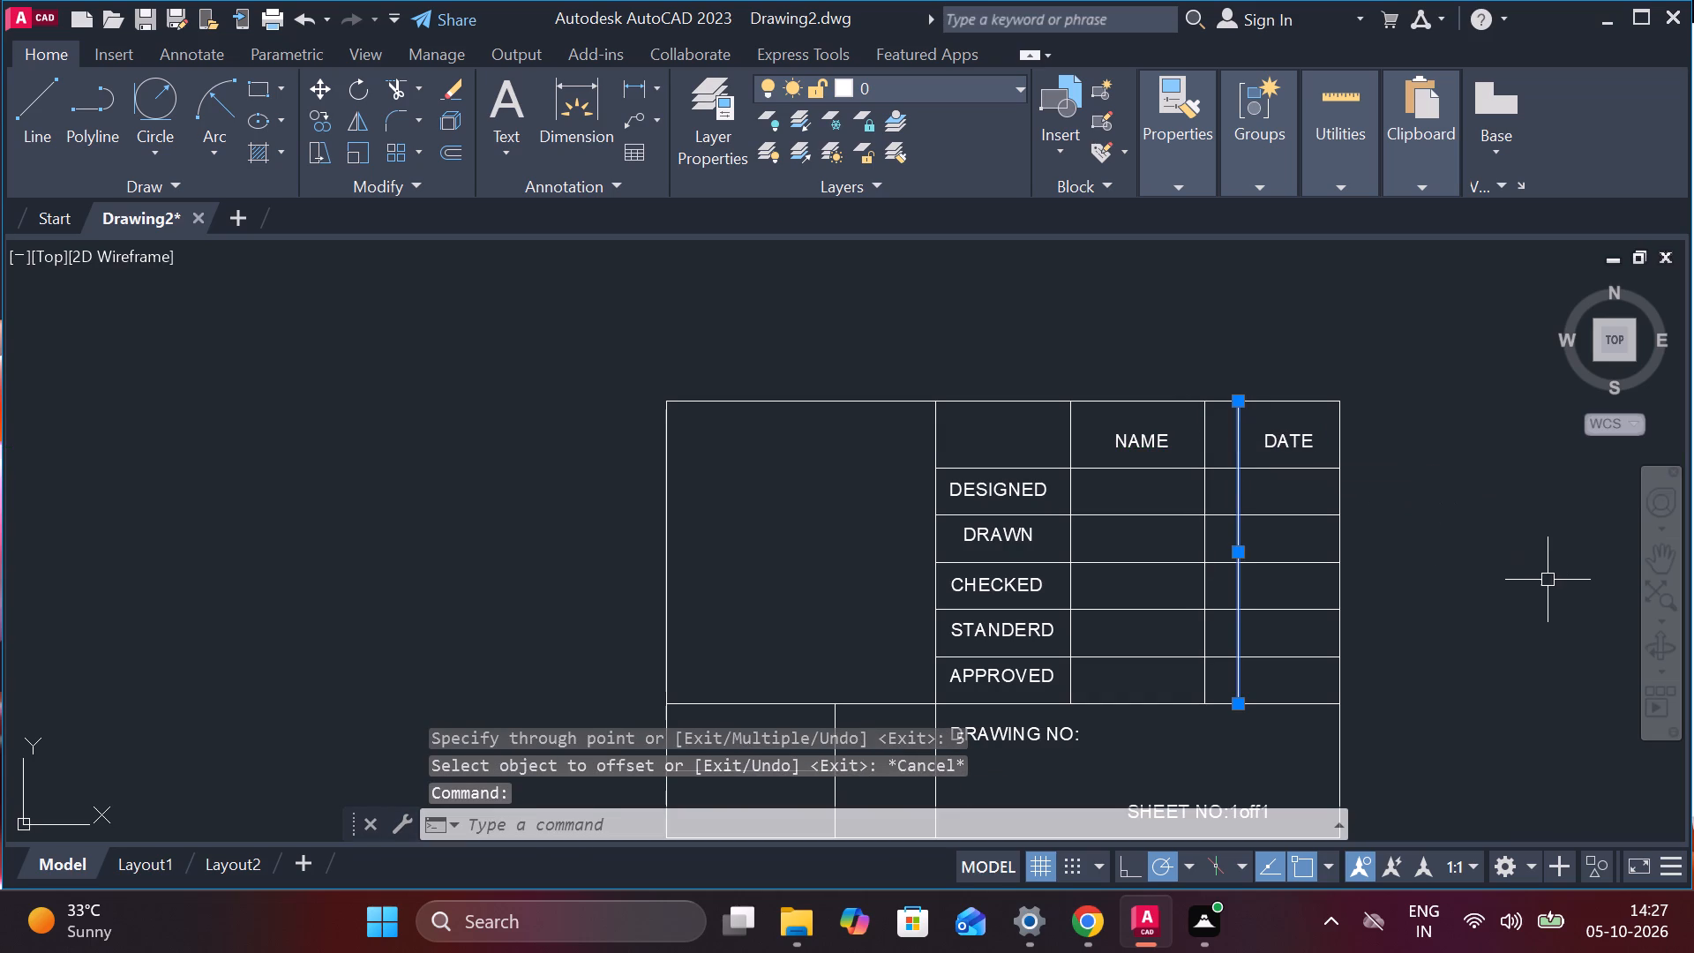
key("e")
key("Return")
Move the DATE text horizontally toward the NAME column to centre it in its widened header cell.
scroll(1289, 435, "up", 2)
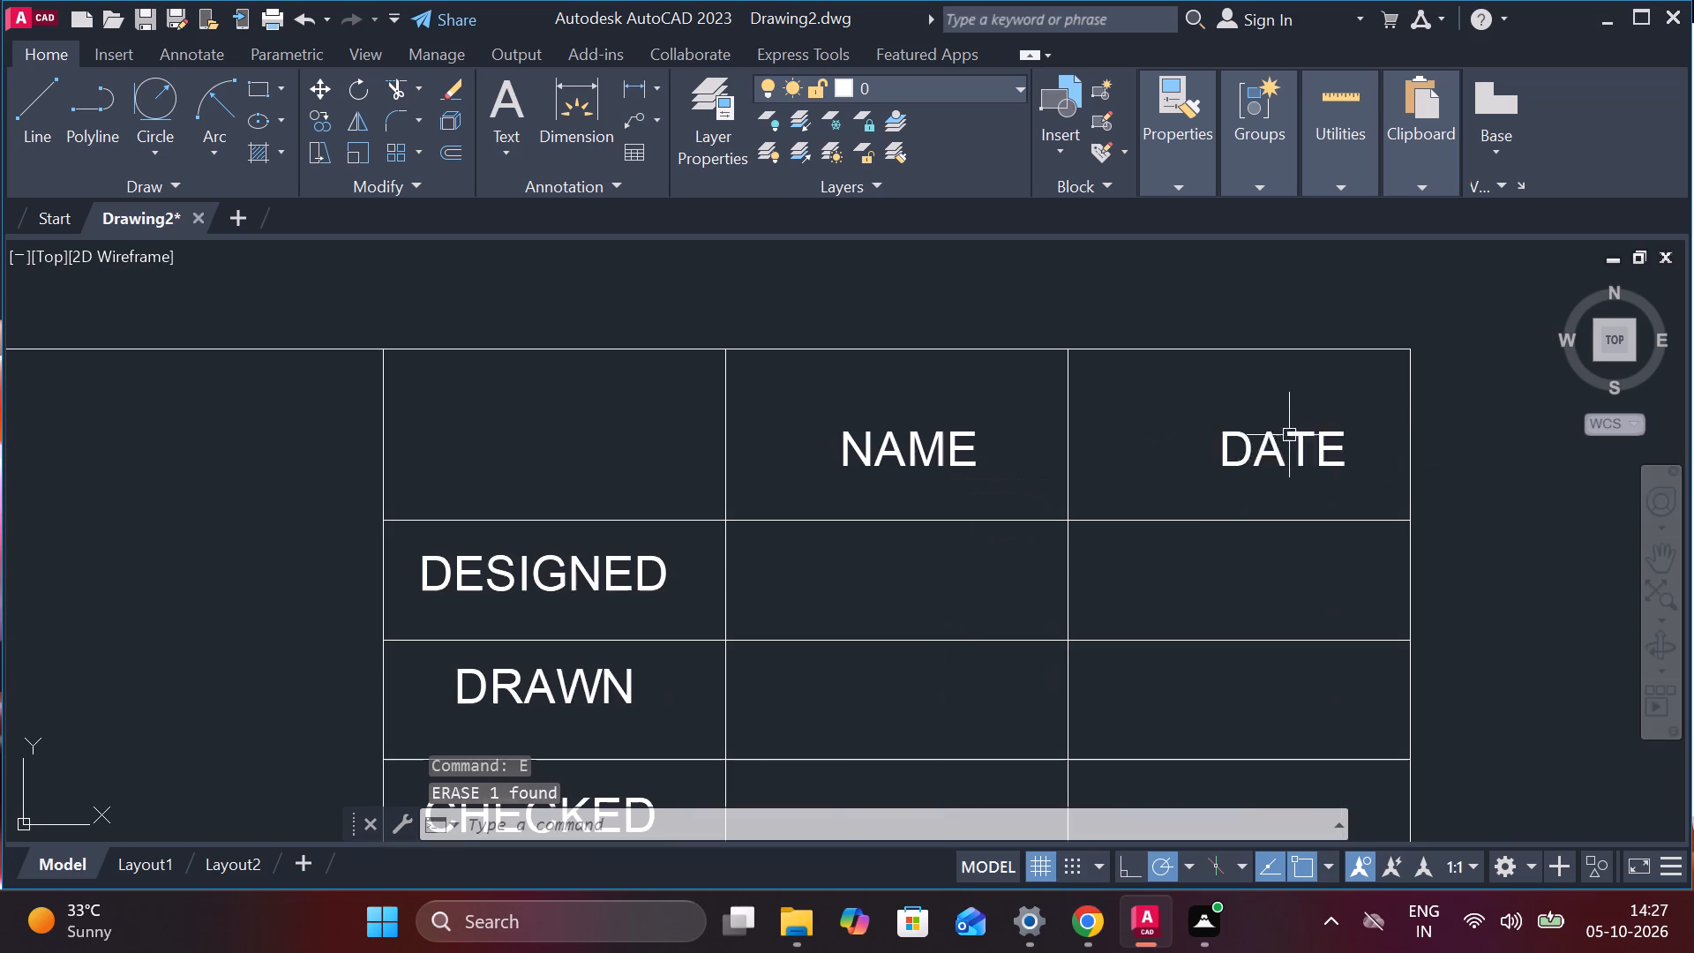
left_click(1290, 457)
left_click(1152, 438)
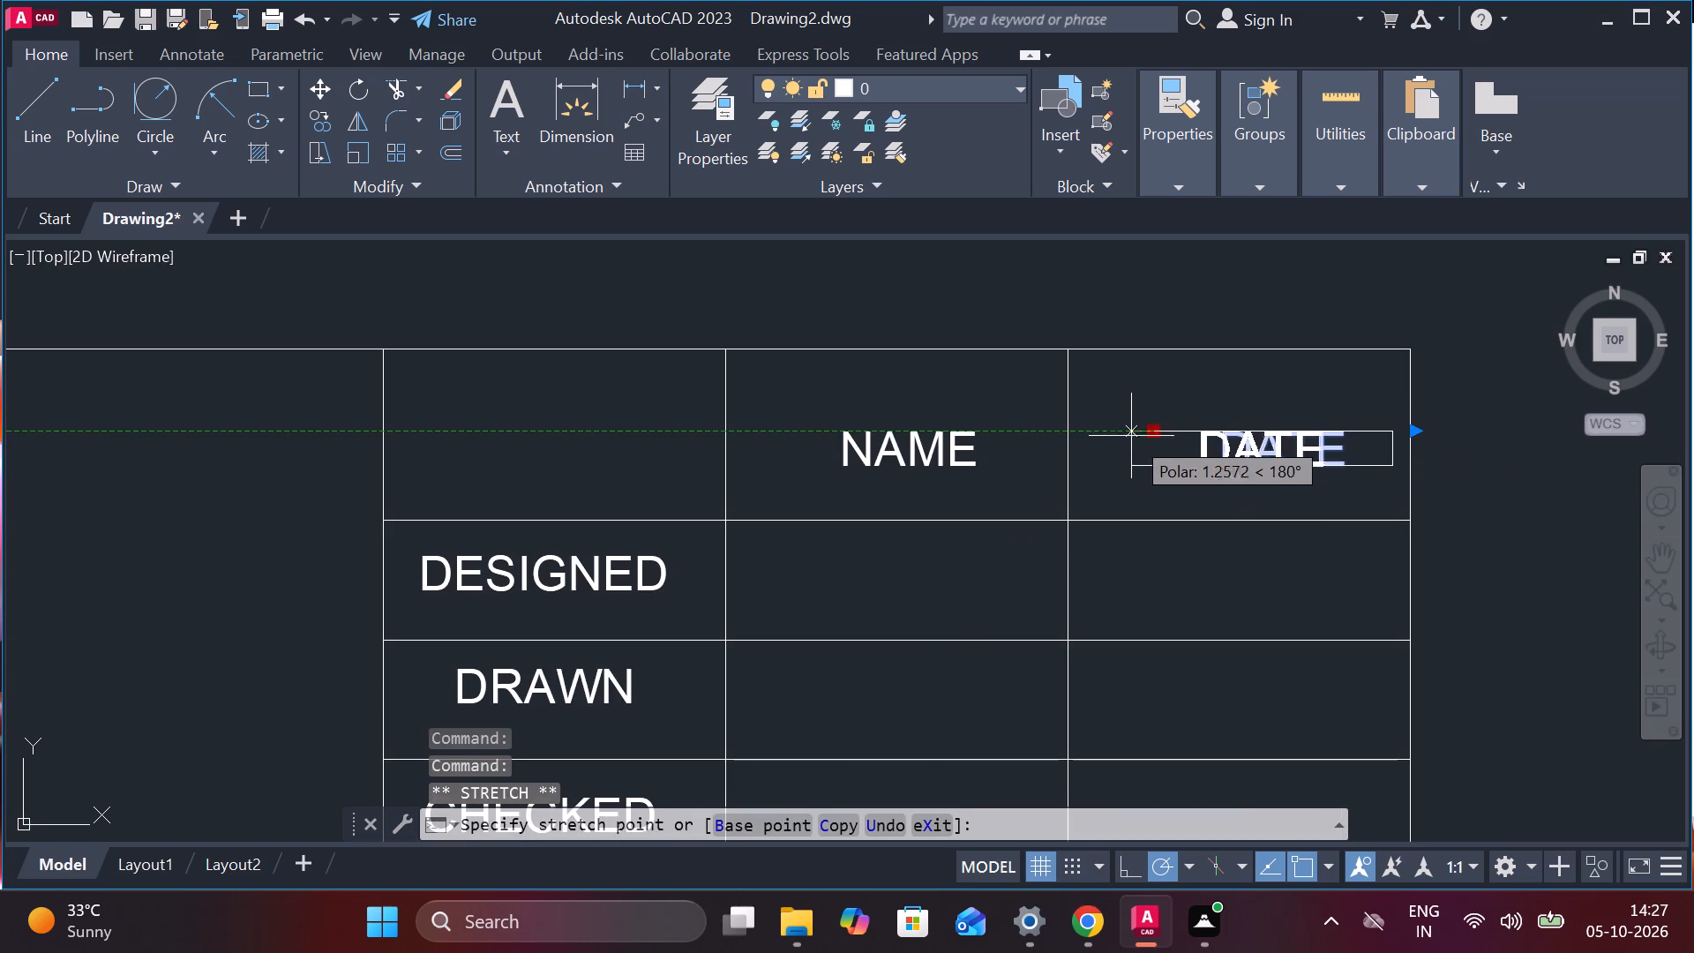
left_click(1113, 433)
key("Escape")
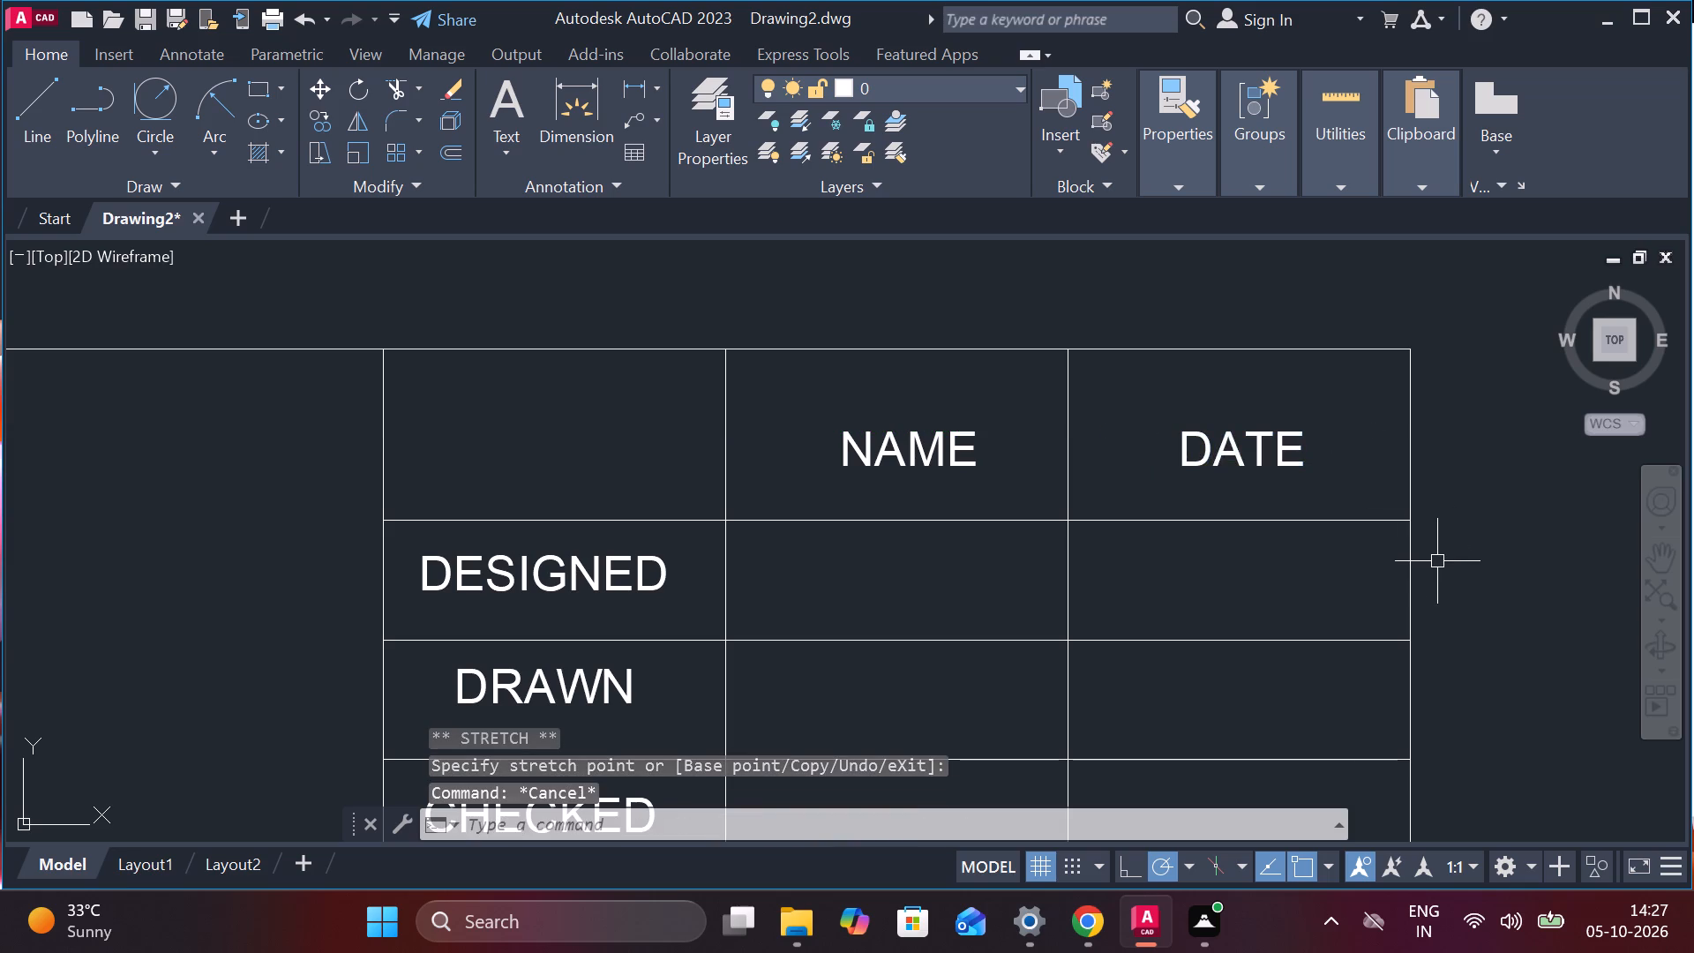
Copy the APPROVED text and paste it into the upper of the two stacked cells at the title block's lower-left corner.
scroll(1427, 553, "down", 3)
scroll(1424, 642, "down", 1)
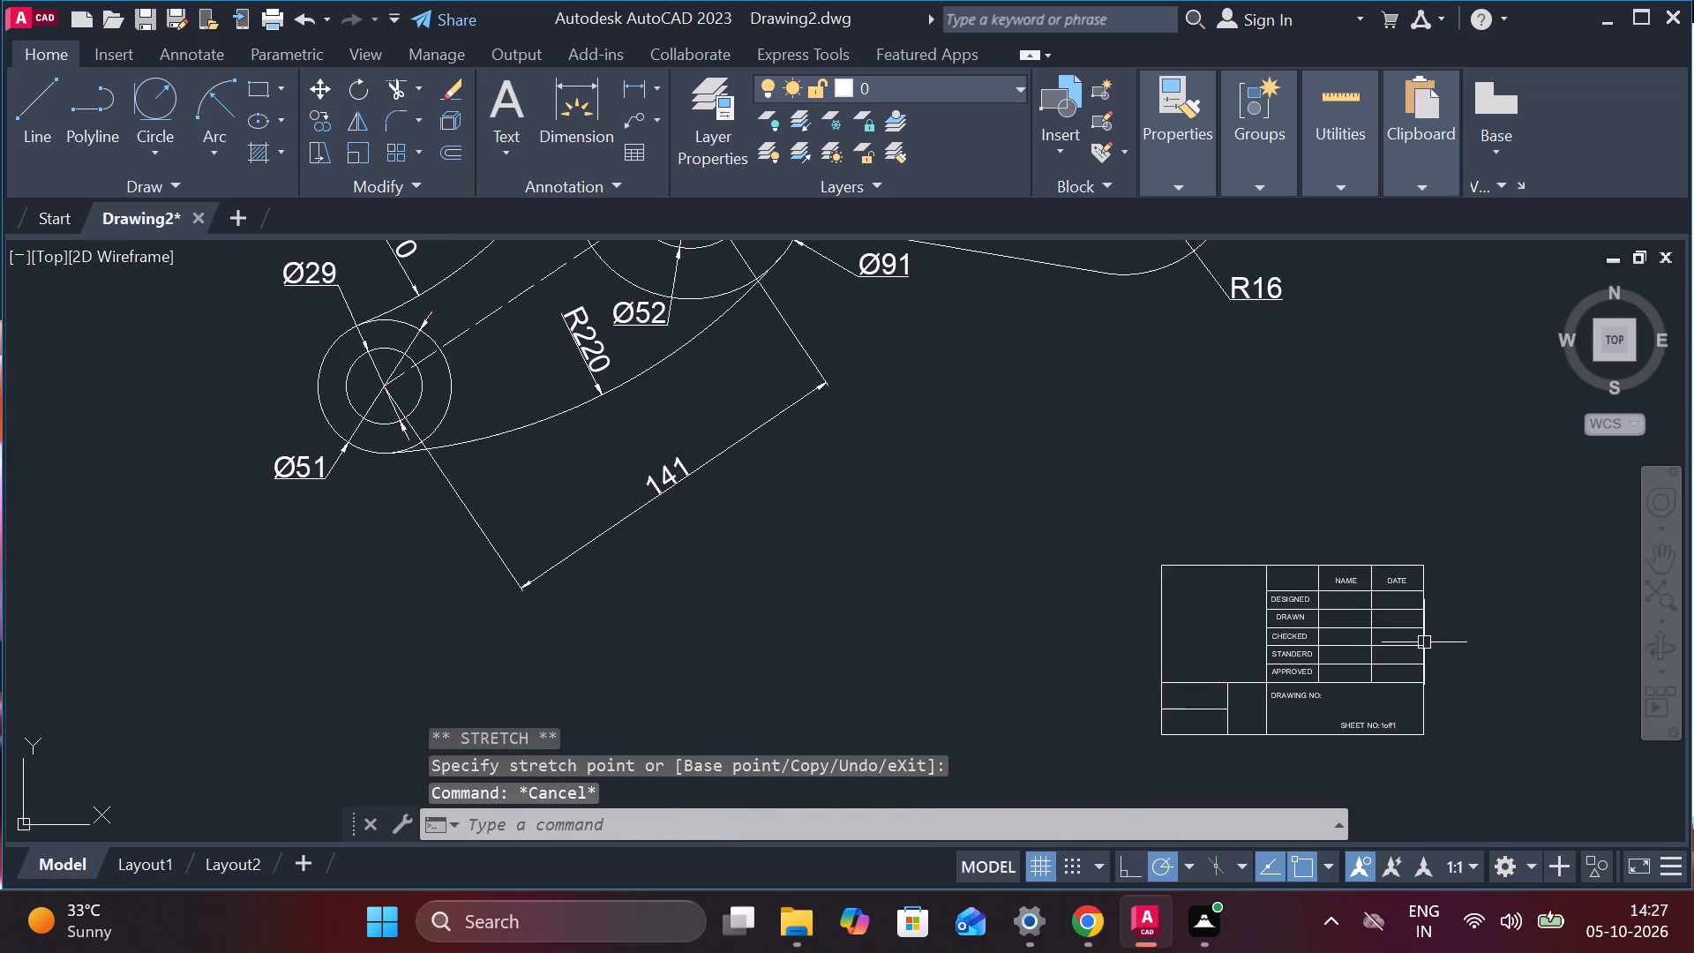
scroll(1355, 672, "up", 1)
scroll(1128, 643, "up", 1)
middle_click_drag(1143, 635, 1156, 618)
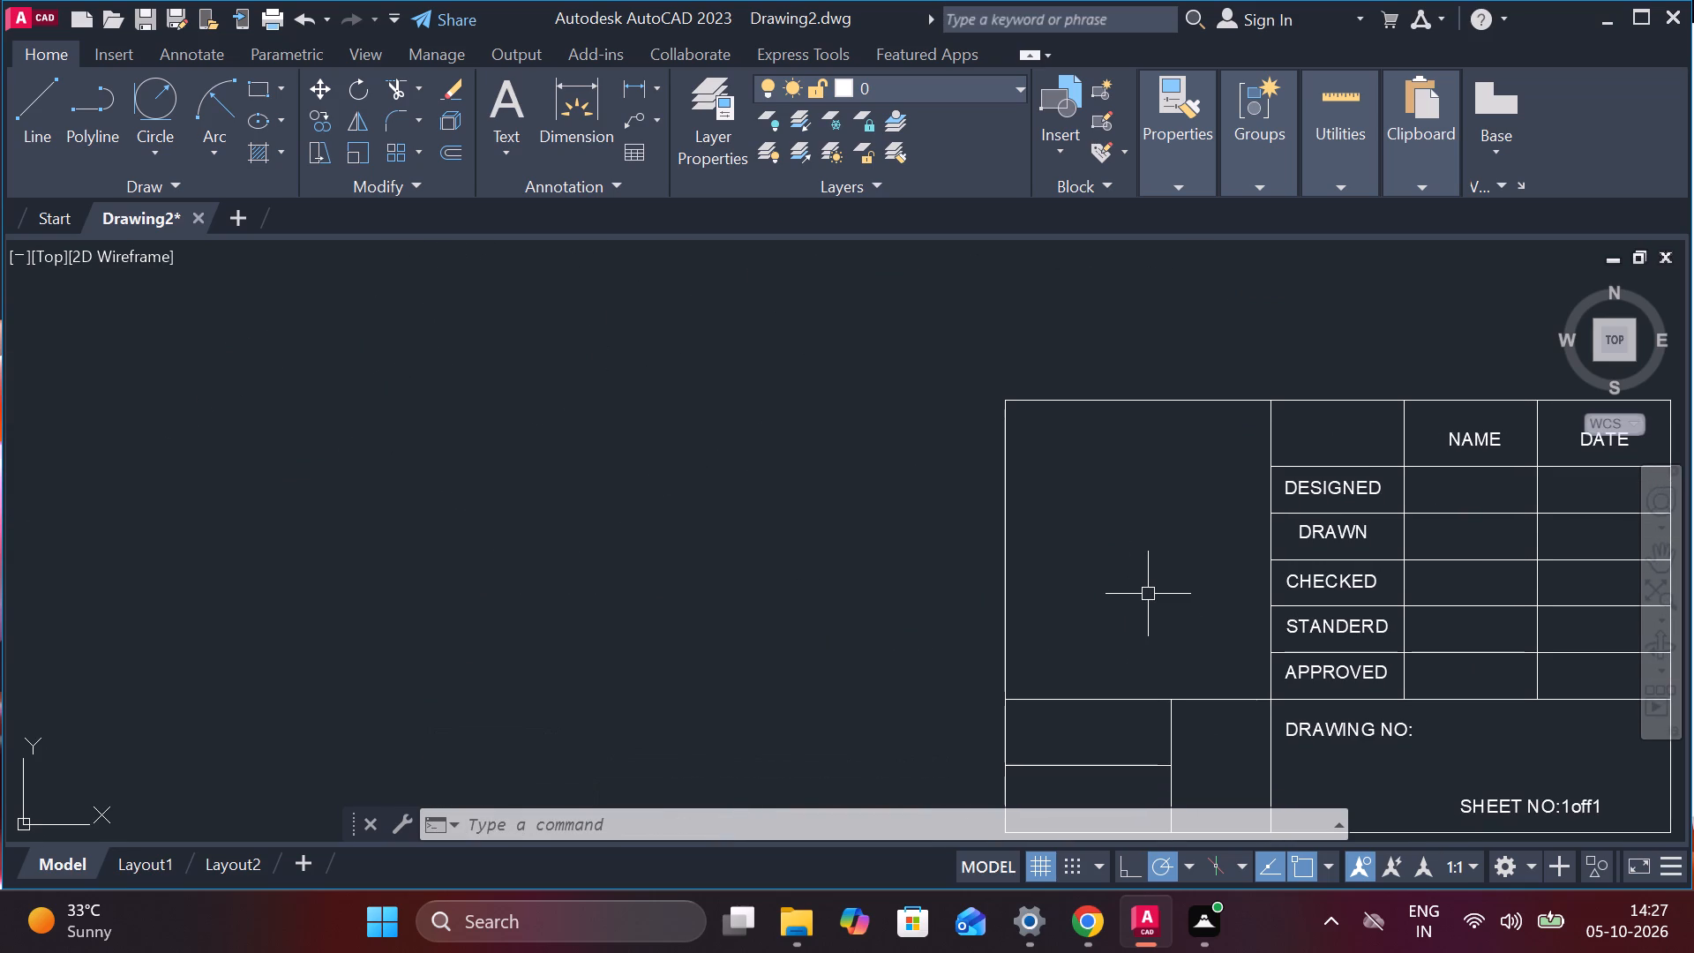
scroll(1148, 594, "up", 1)
middle_click_drag(1148, 594, 1018, 293)
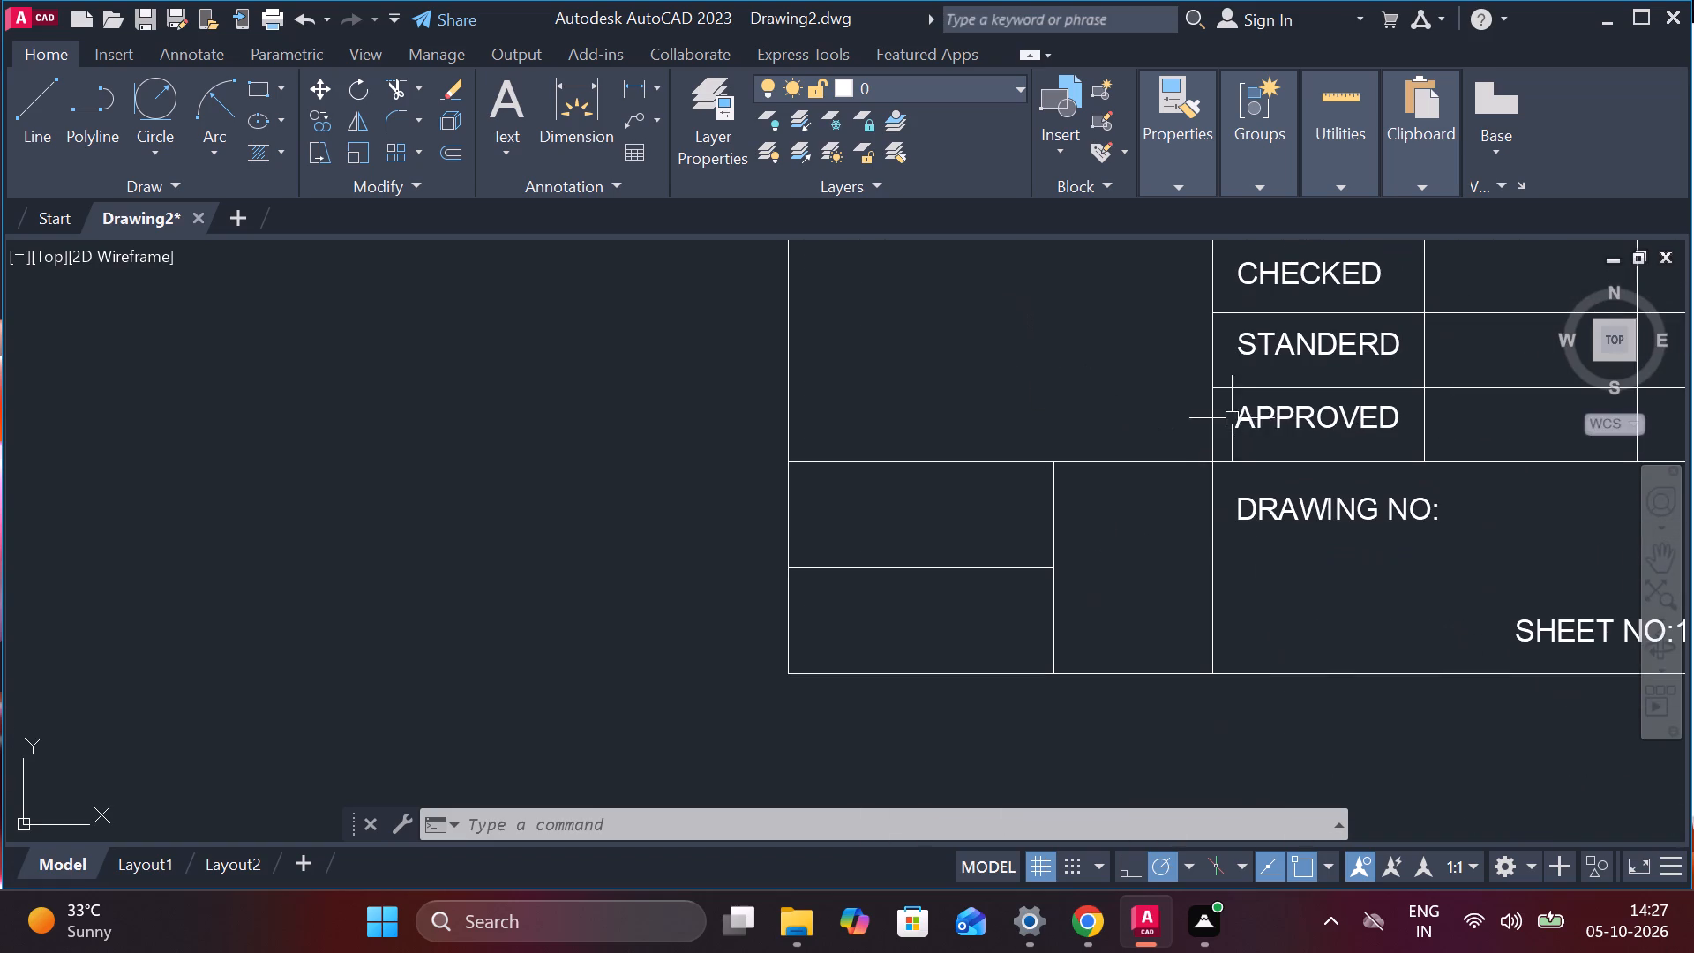
left_click(1248, 418)
key("ctrl+c")
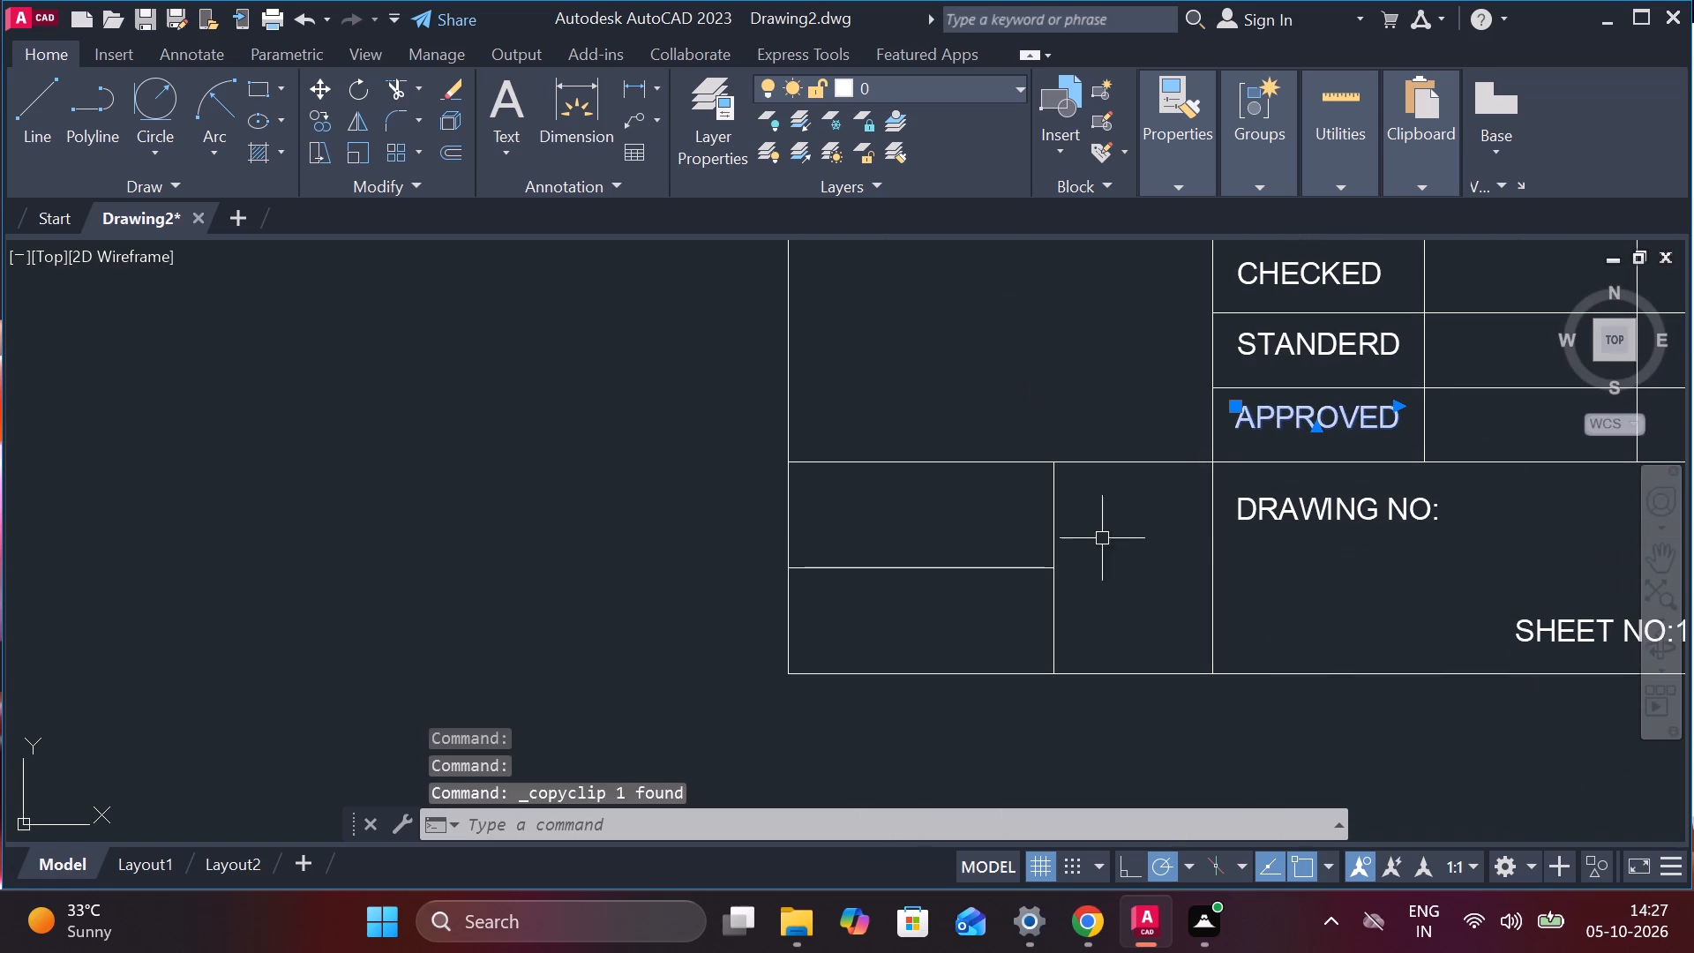
key("ctrl+v")
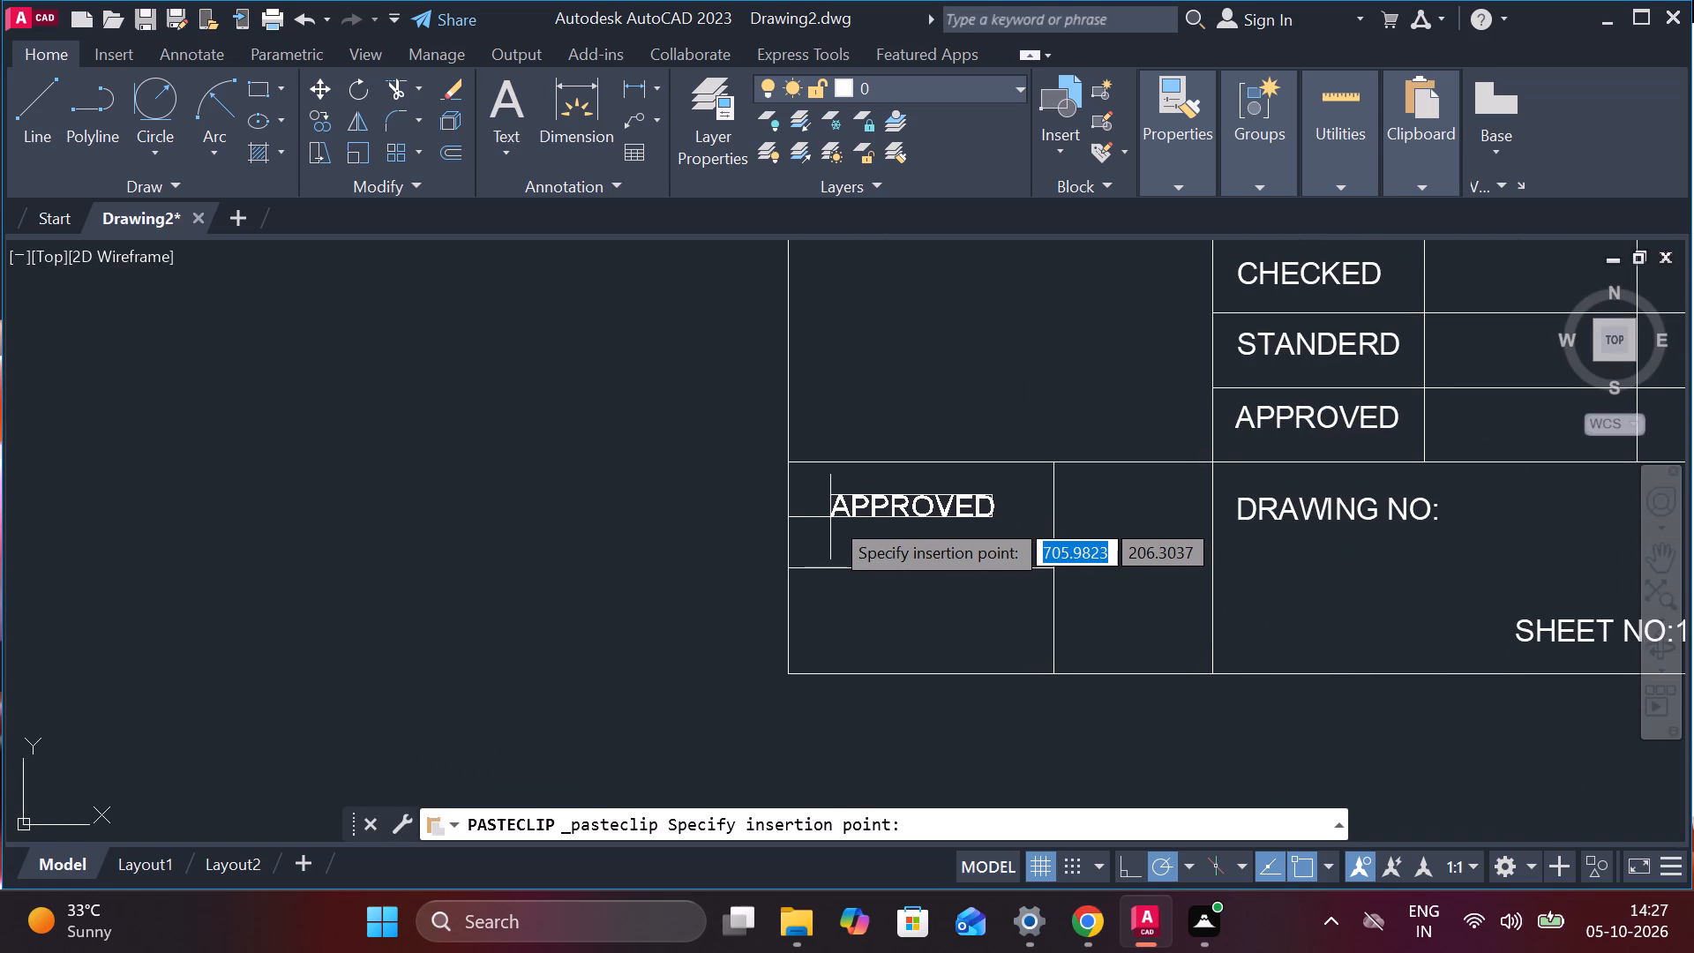
left_click(830, 517)
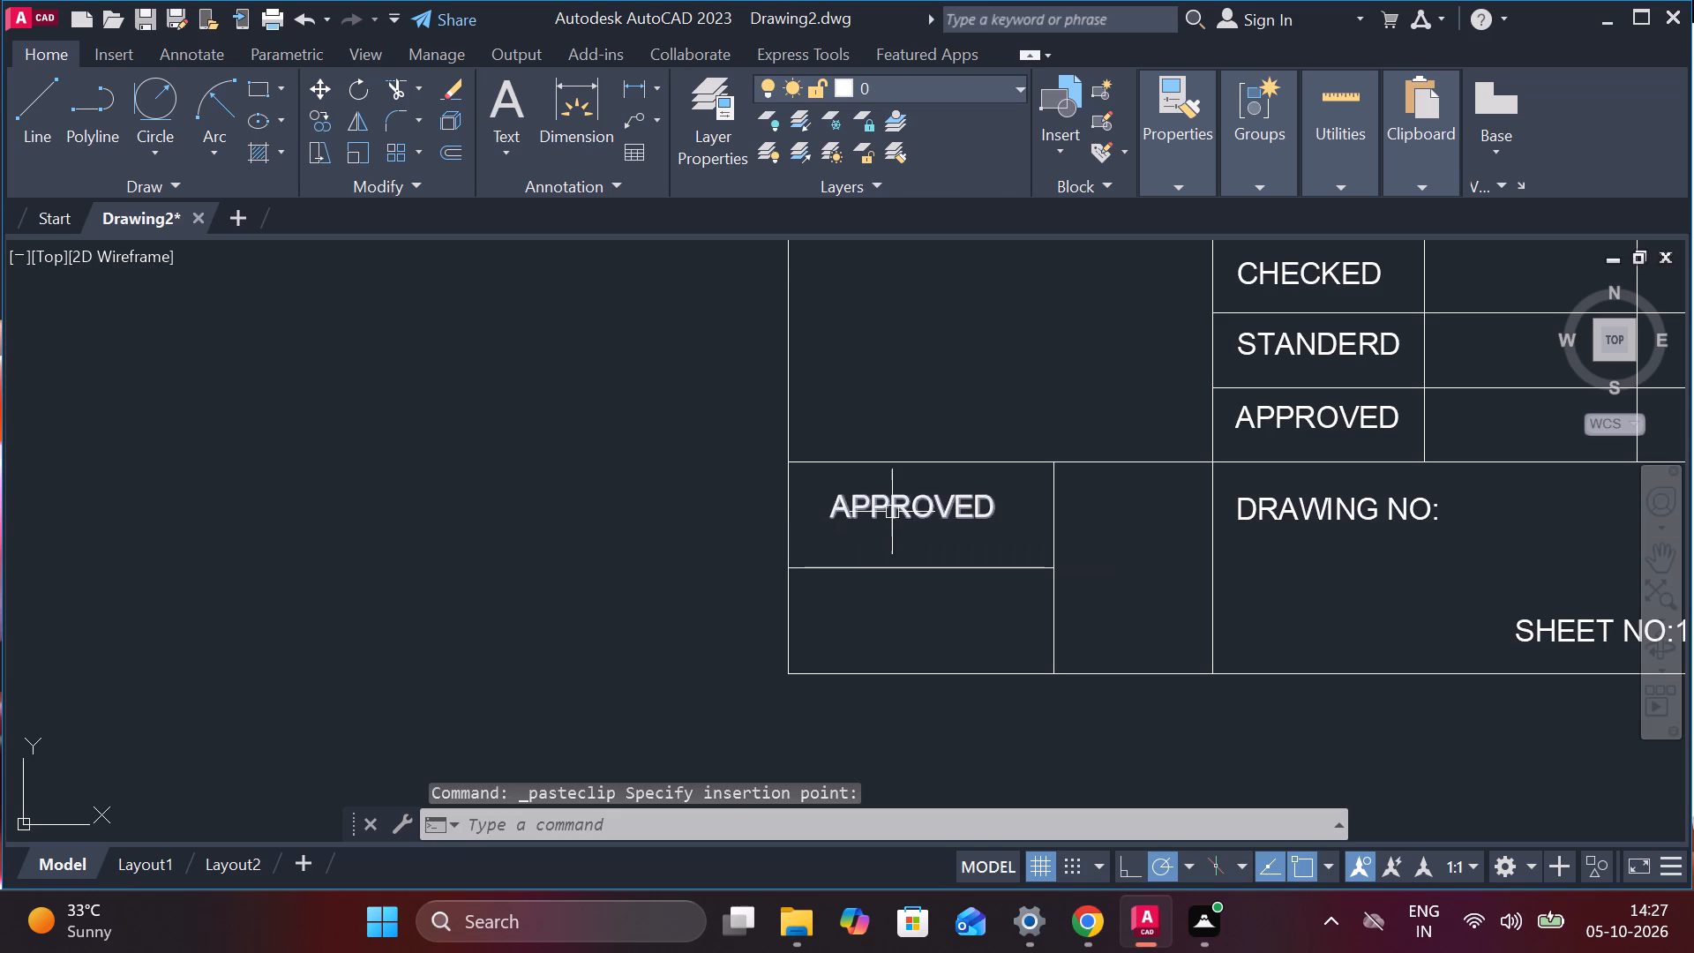
Replace the pasted APPROVED text in the title block's lower-left area with SCALE 1:1.
double_click(892, 512)
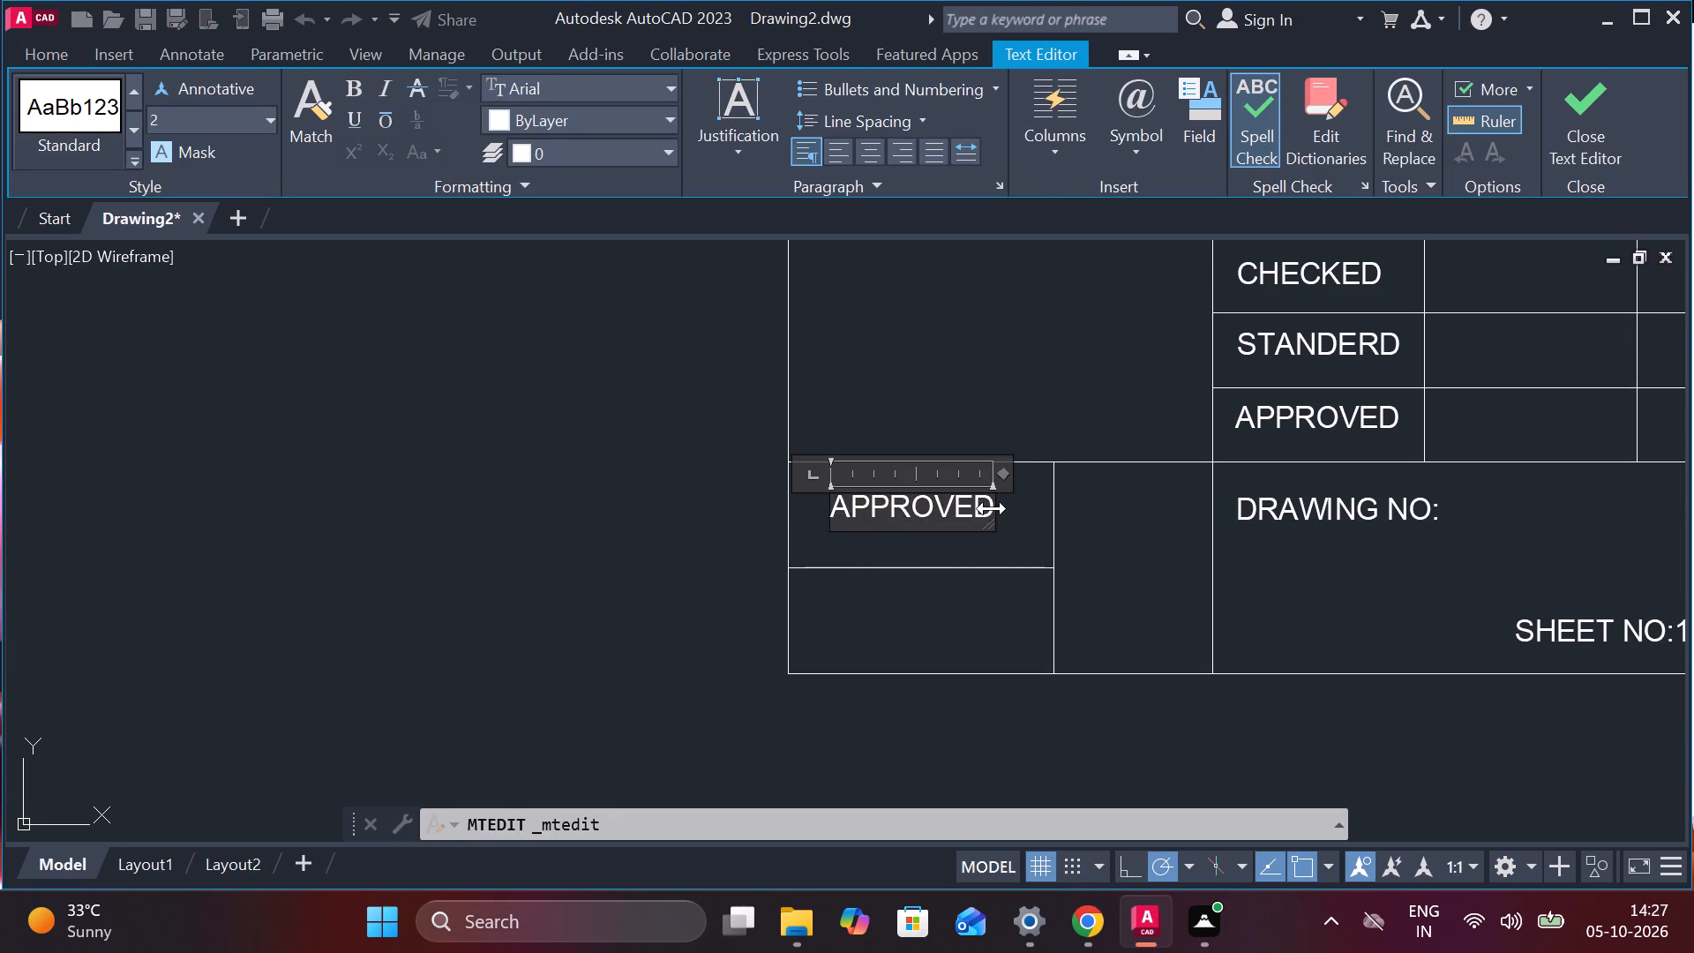
key("Right")
key("Right")
key("Right")
key("Right")
key("Right")
key("BackSpace")
key("BackSpace")
key("BackSpace")
key("BackSpace")
key("BackSpace")
key("BackSpace")
key("BackSpace")
key("BackSpace")
type("SCALE")
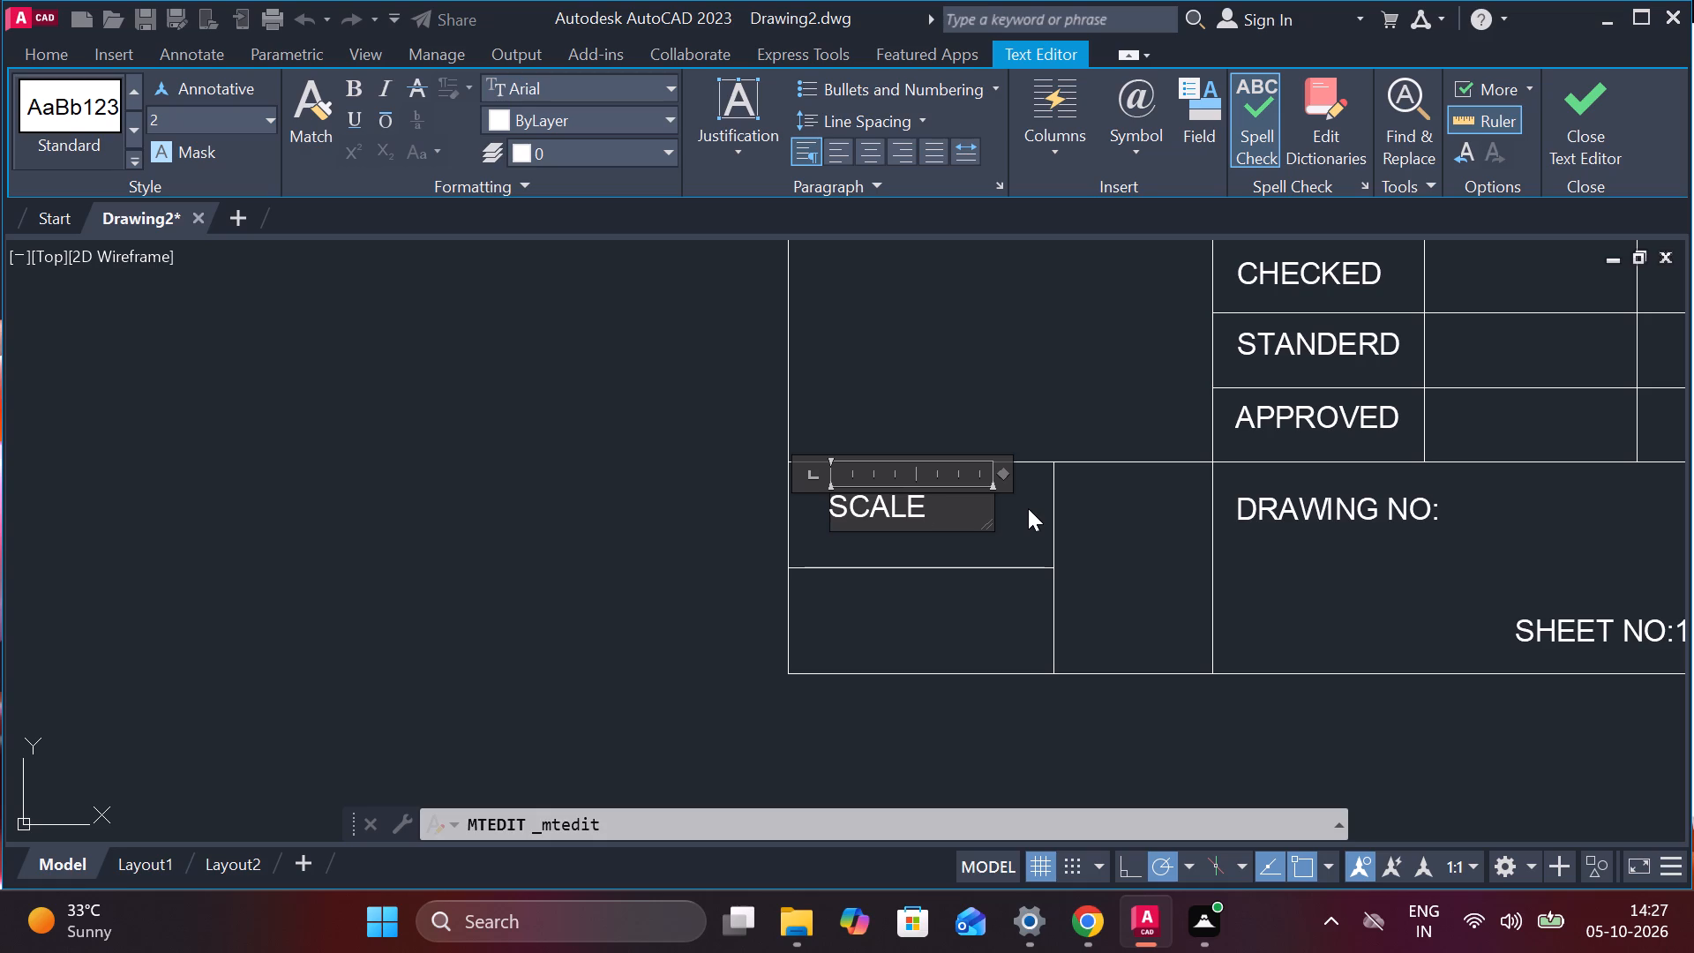
key("space")
key("1")
key("shift+colon")
key("1")
left_click(1578, 115)
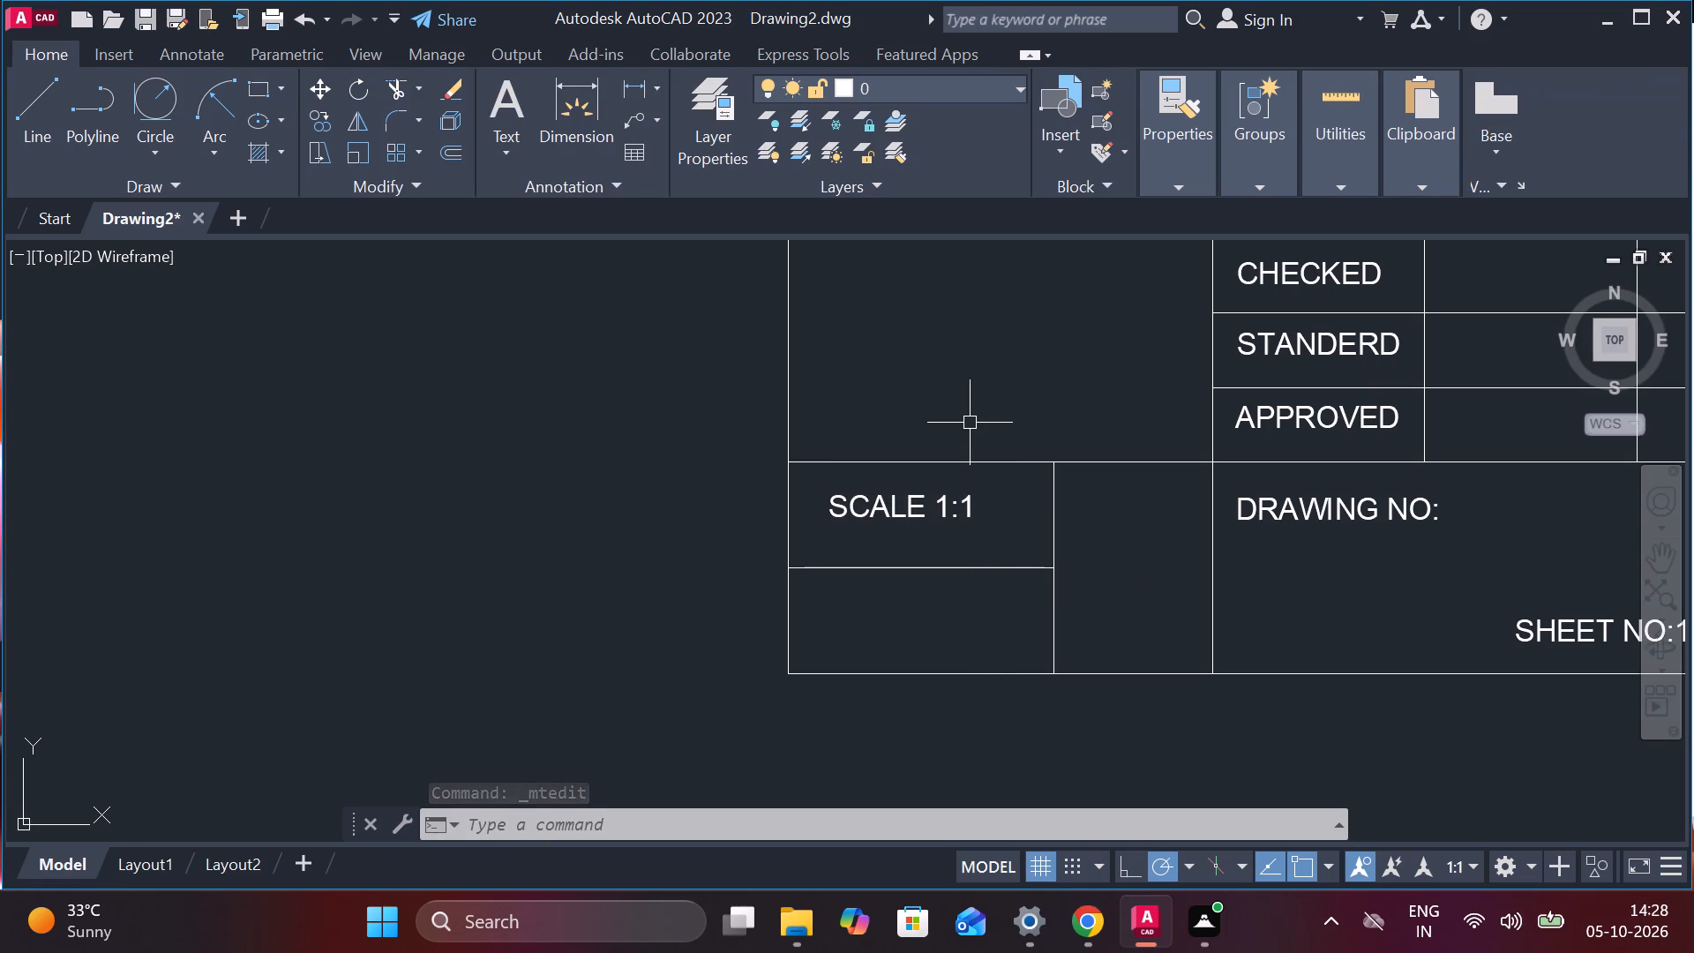
Examine the title block's cells and labels and its placement relative to the dimensioned part.
scroll(970, 423, "down", 2)
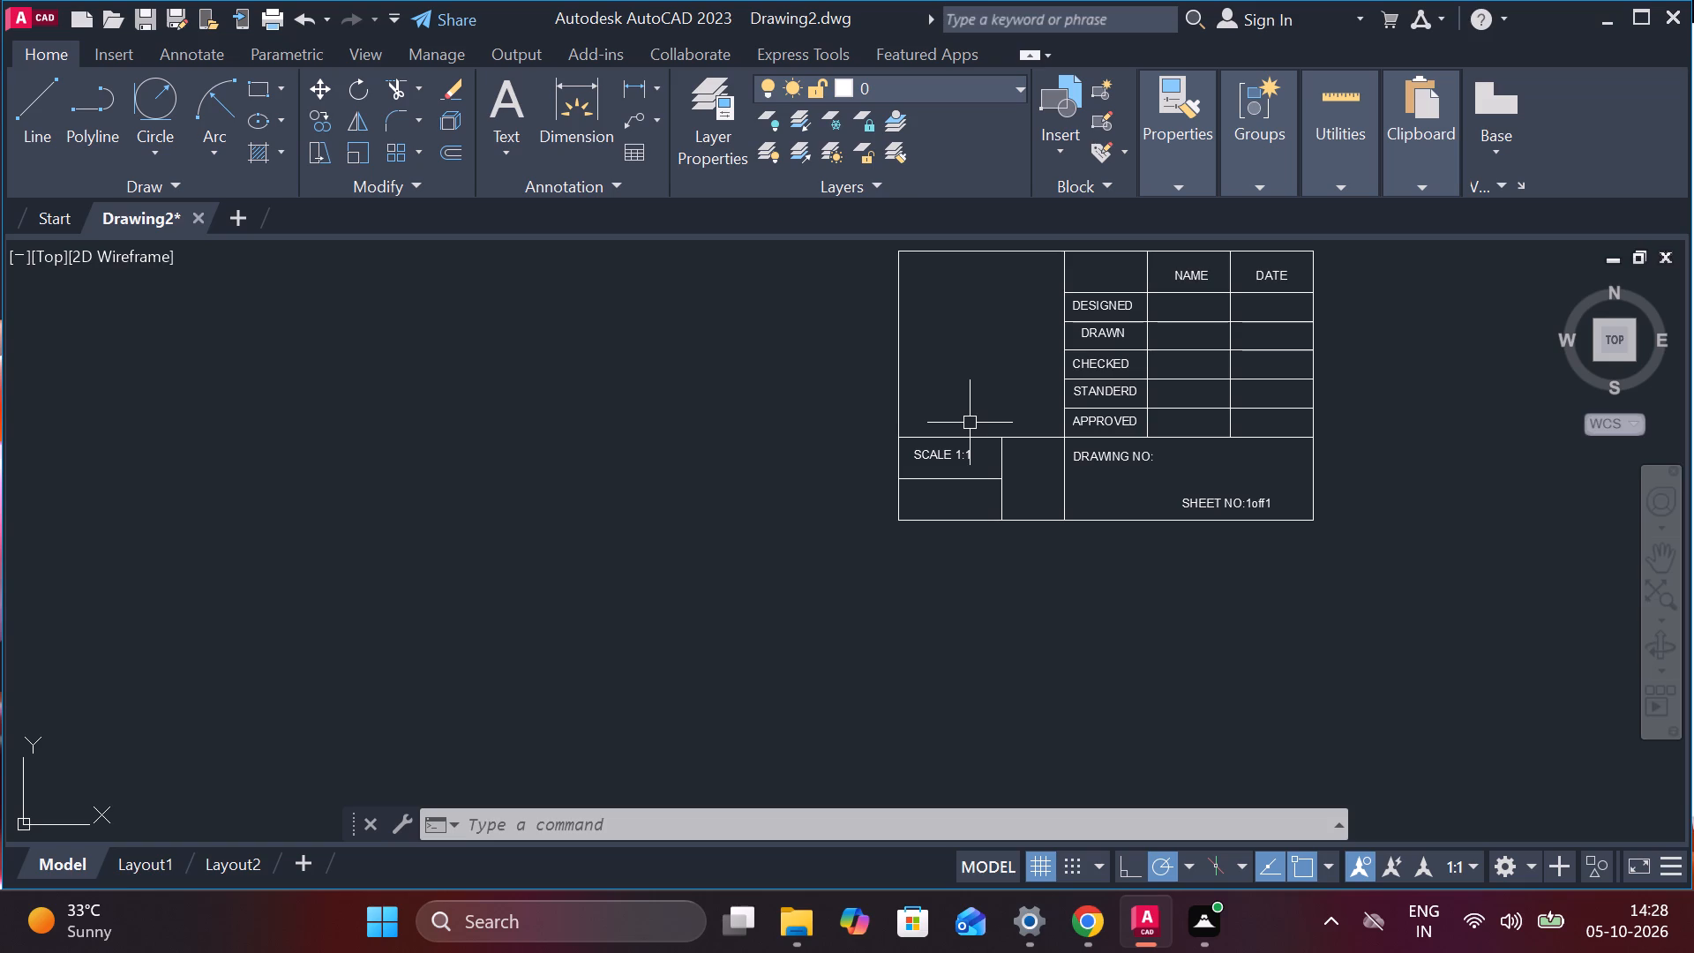
scroll(1157, 411, "up", 1)
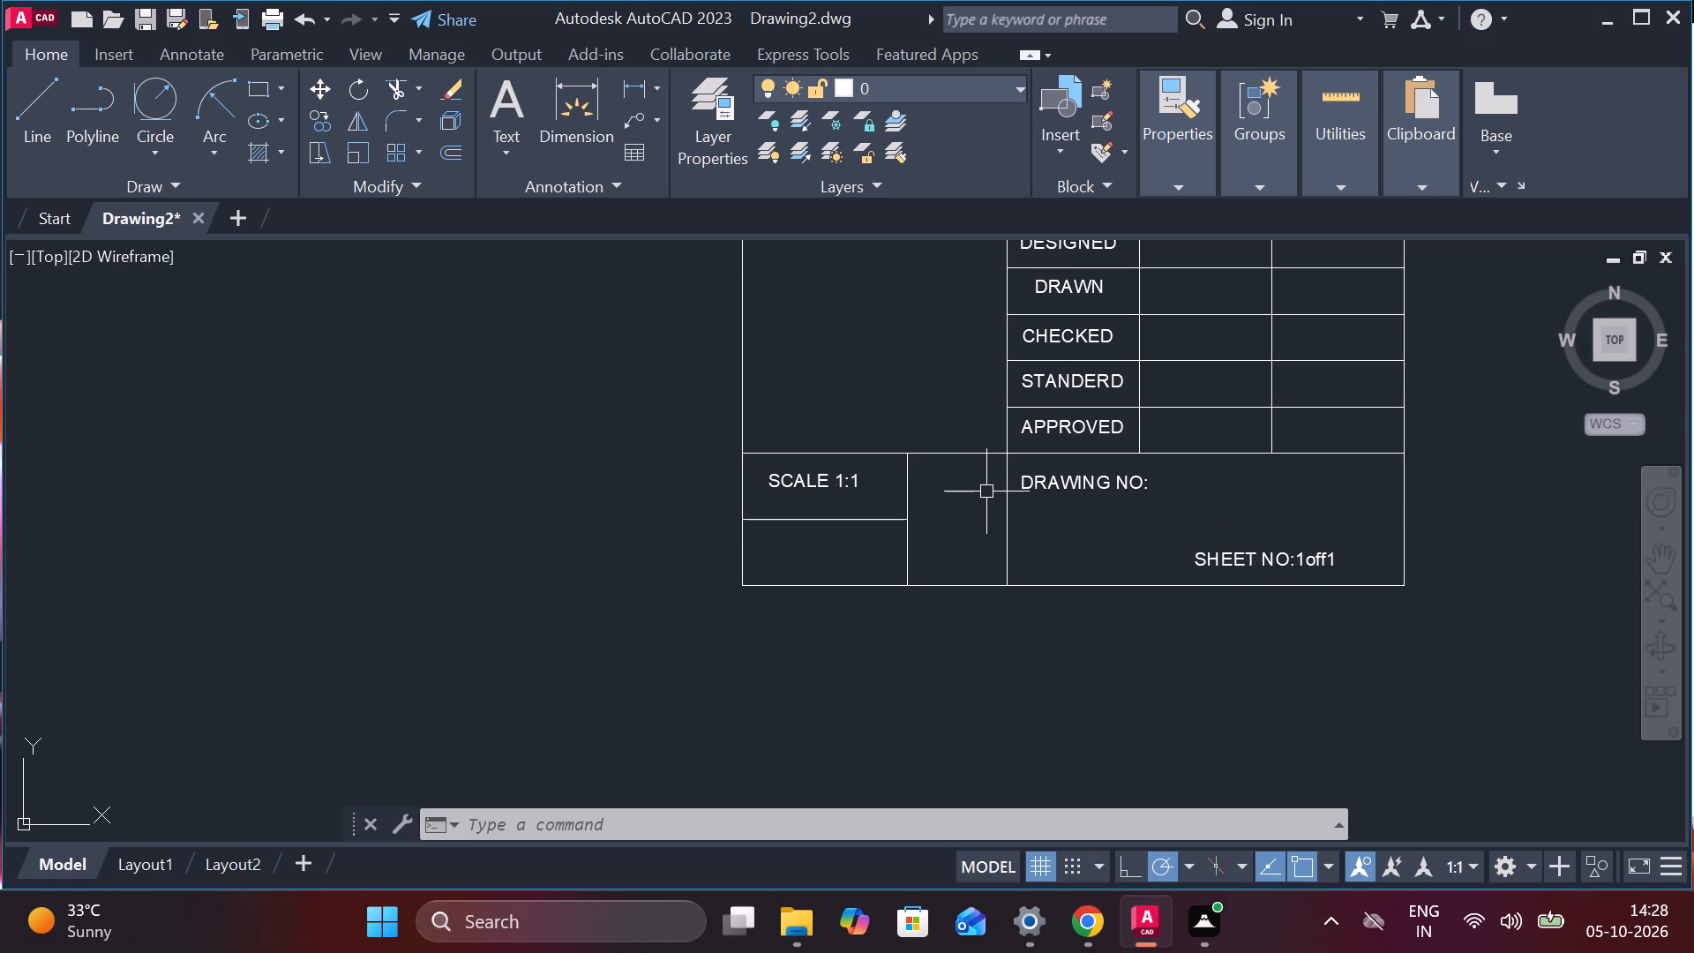
scroll(986, 494, "up", 2)
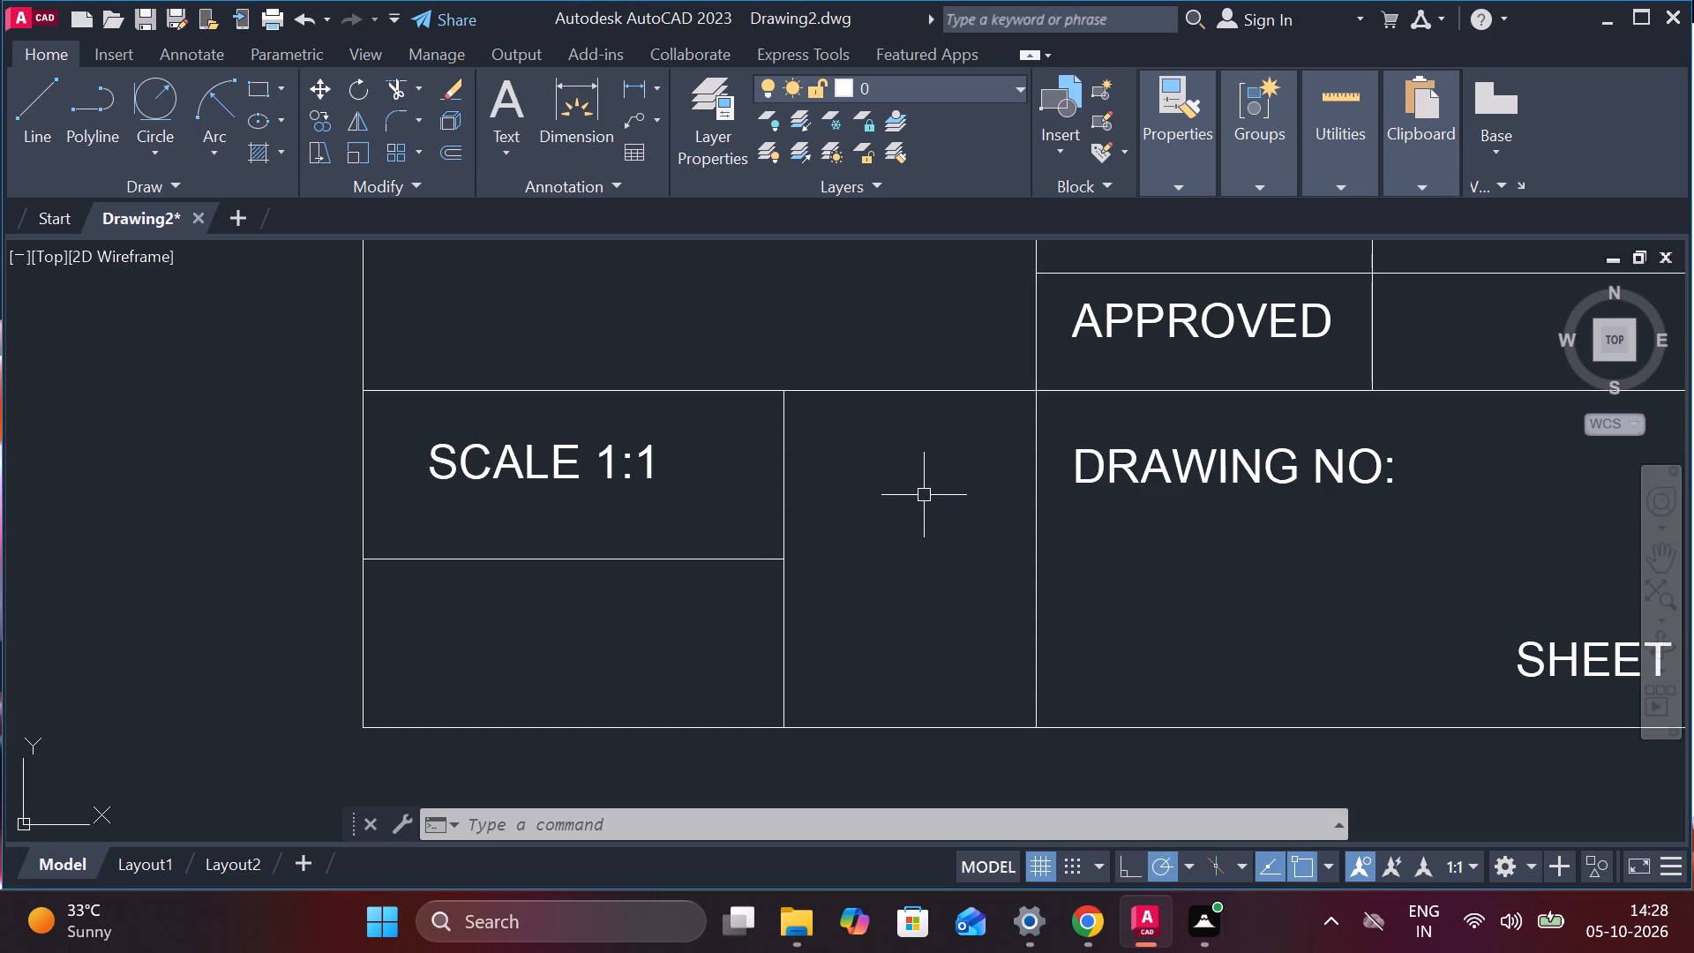
scroll(870, 512, "down", 1)
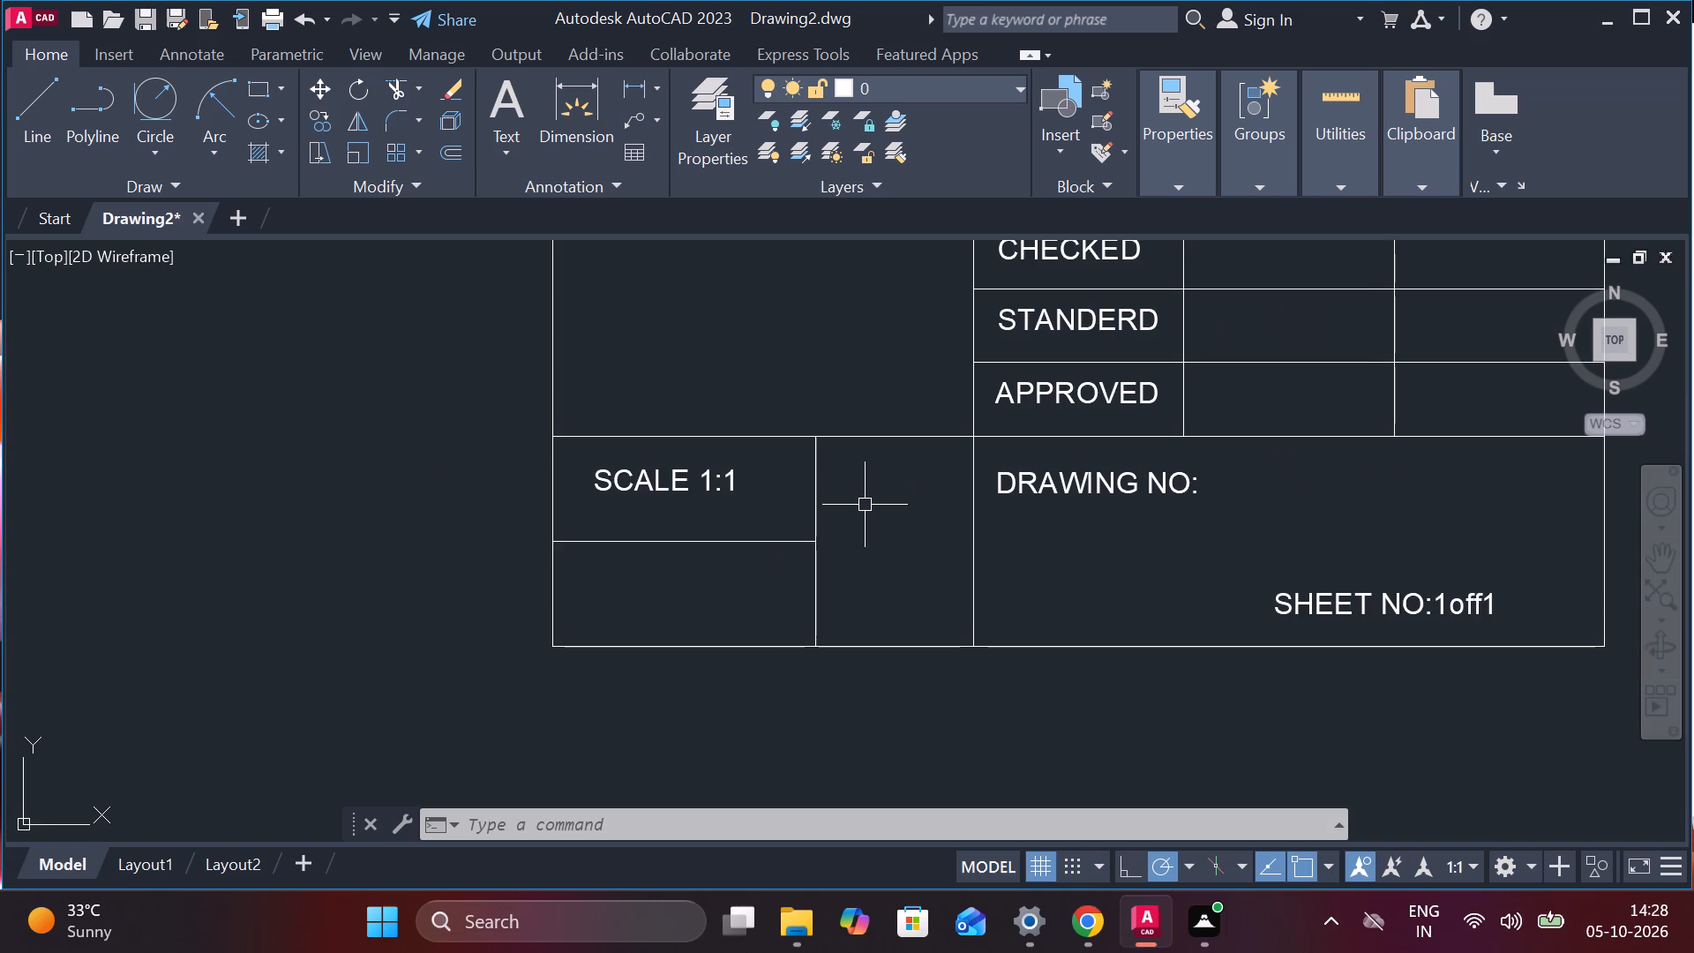
middle_click_drag(873, 504, 933, 565)
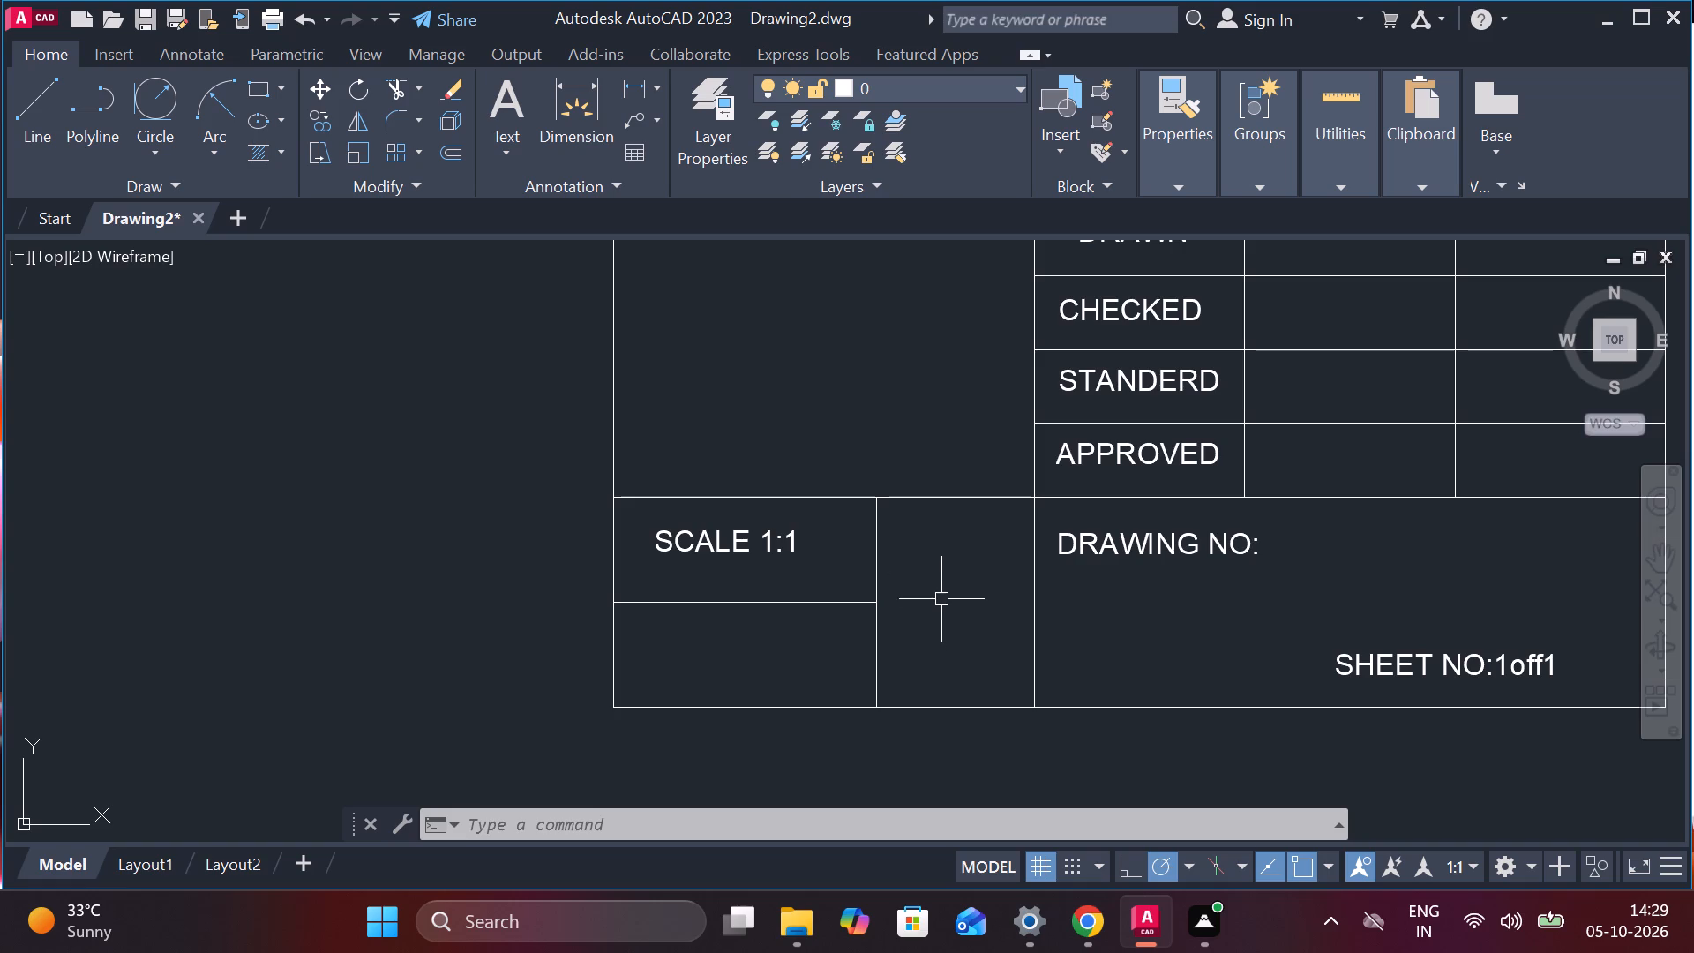
scroll(943, 597, "up", 2)
scroll(943, 588, "down", 4)
scroll(947, 600, "up", 3)
scroll(947, 596, "down", 5)
middle_click_drag(800, 558, 876, 582)
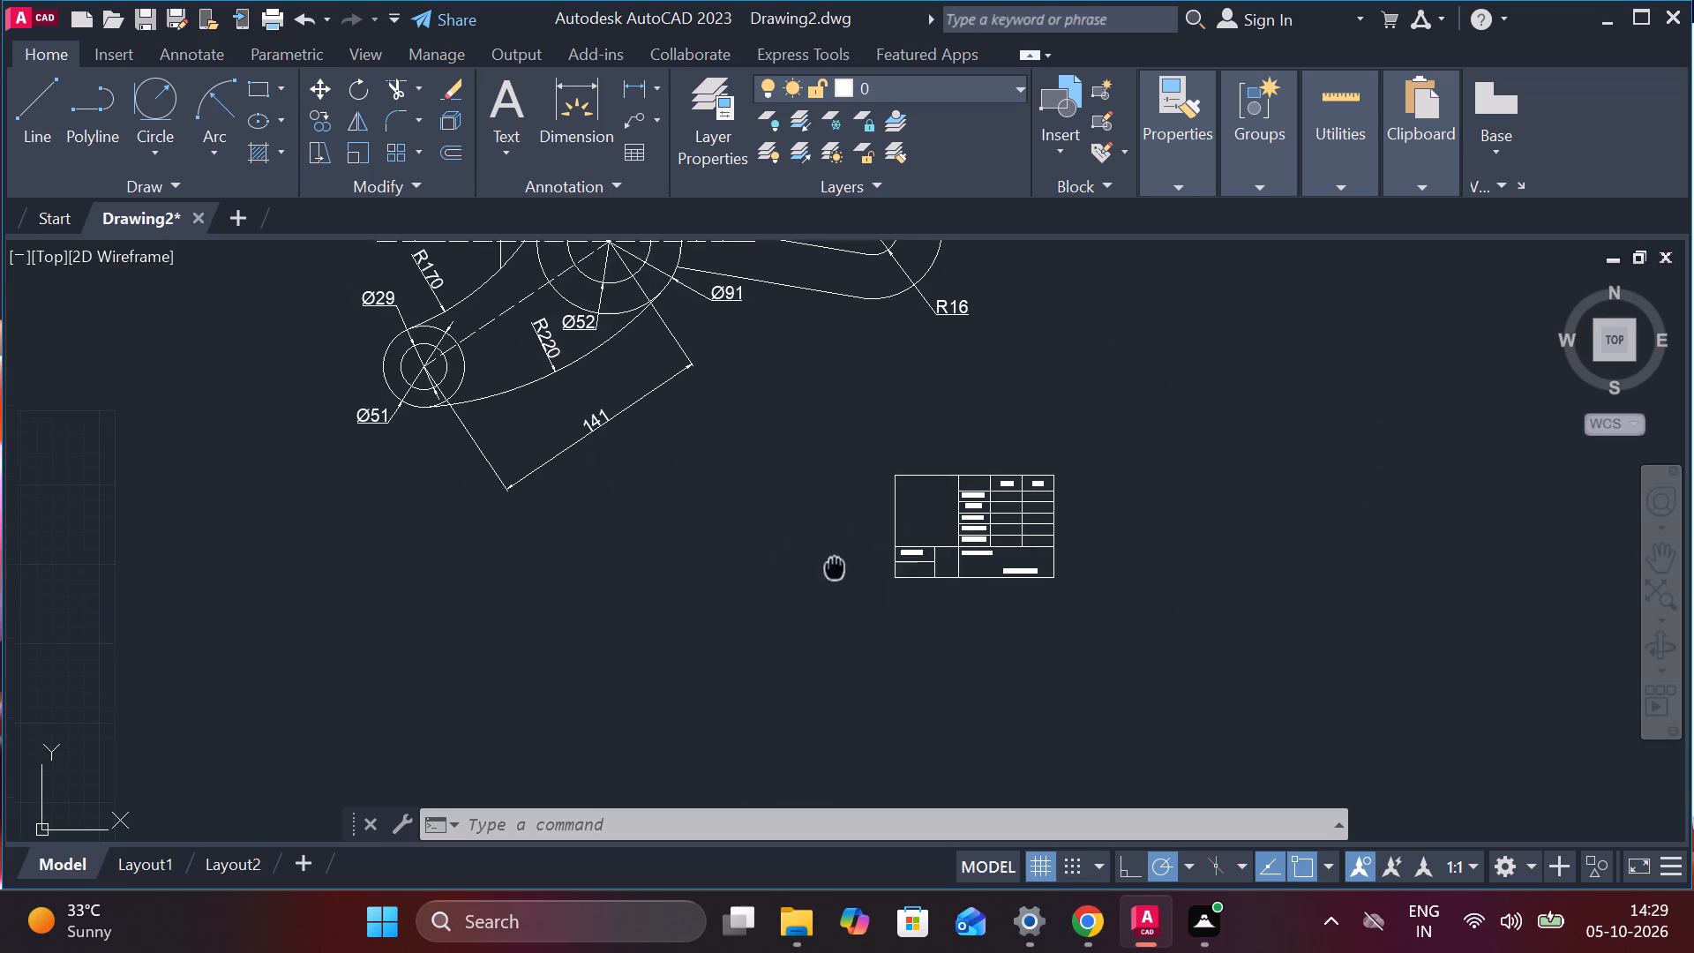
middle_click_drag(876, 582, 911, 598)
middle_click_drag(892, 611, 991, 661)
scroll(962, 588, "up", 1)
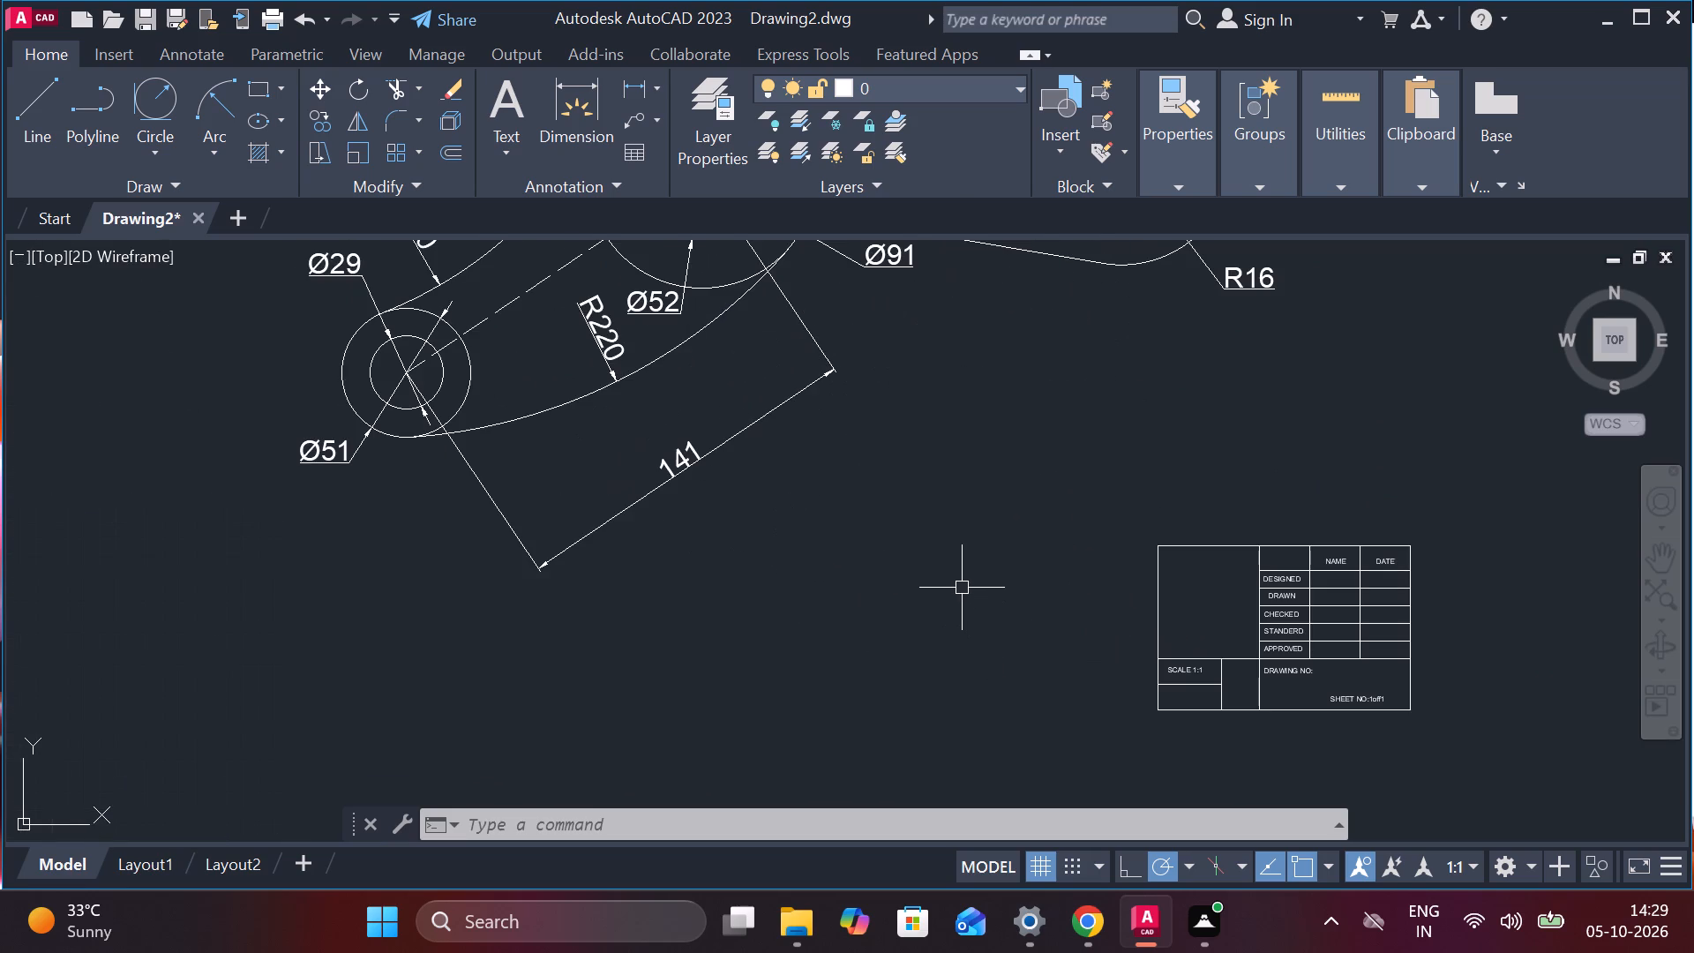
scroll(962, 588, "down", 2)
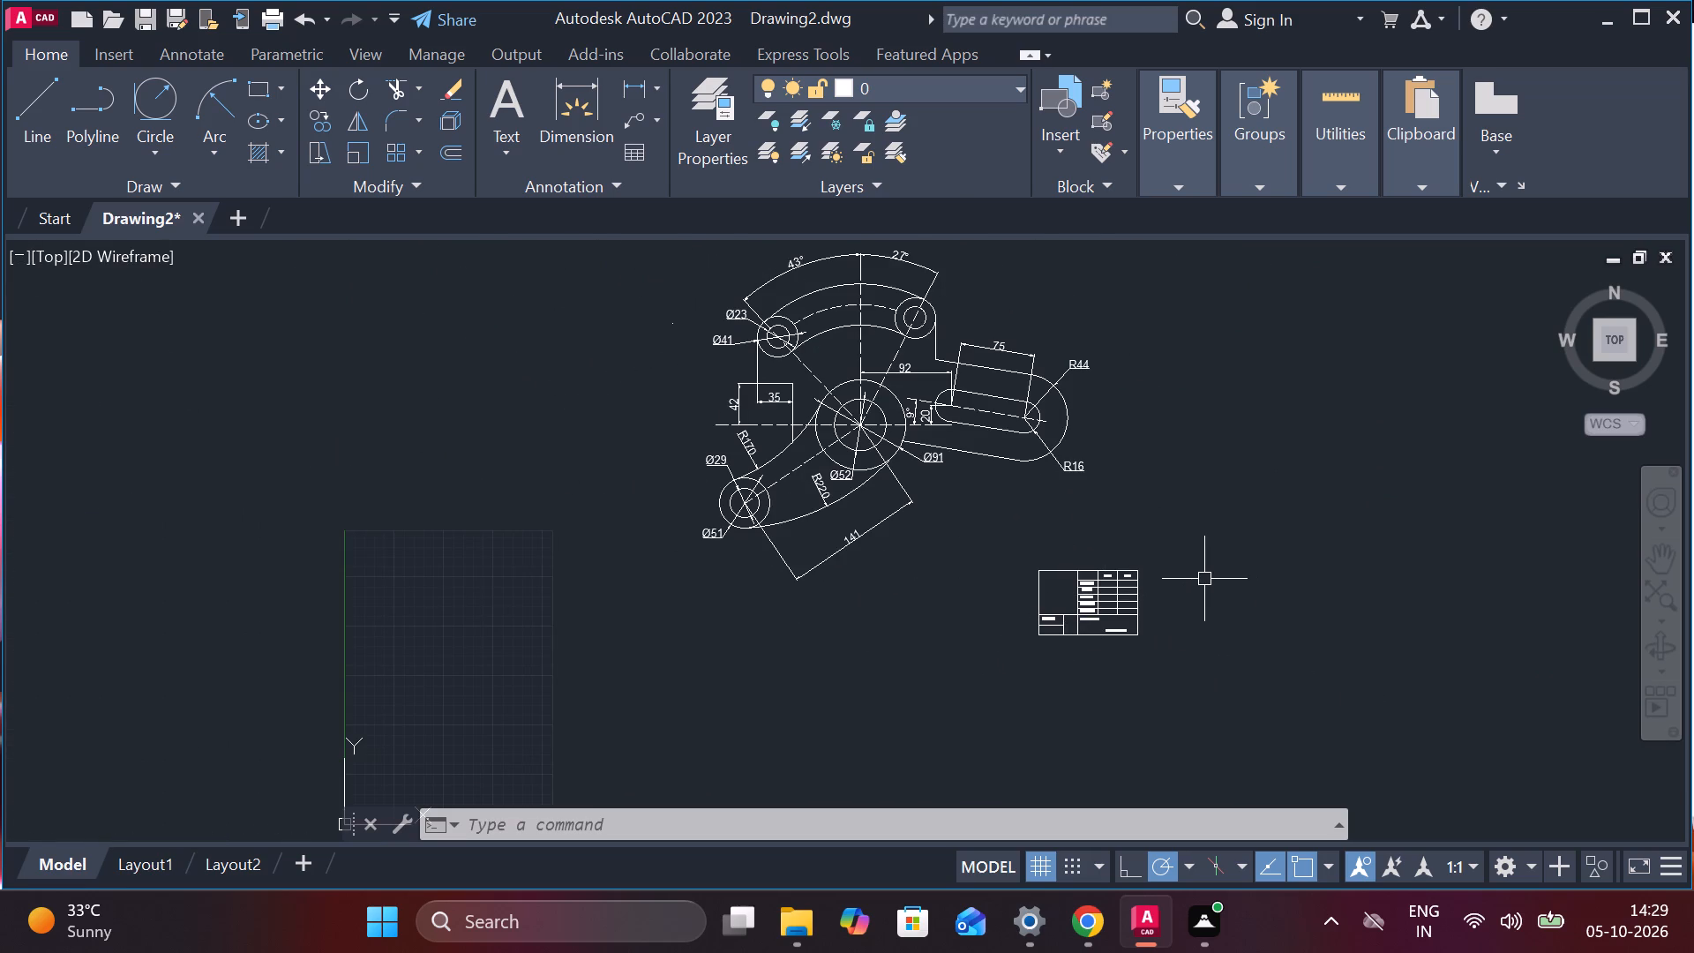
scroll(1181, 602, "up", 2)
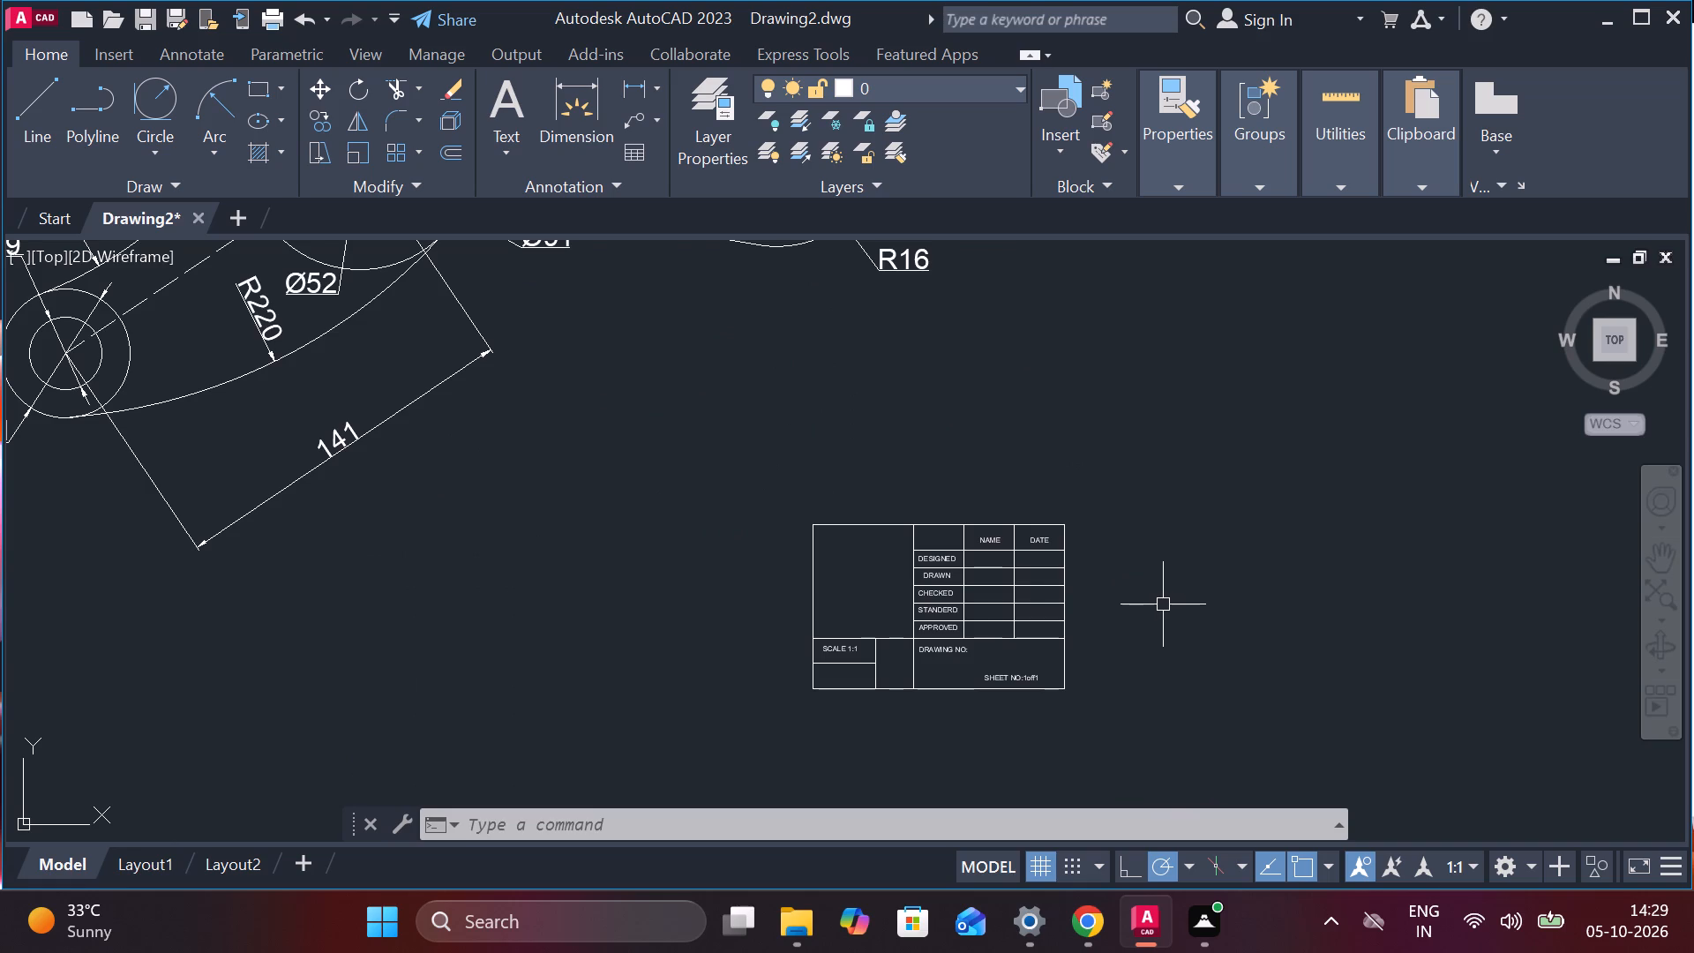
scroll(1163, 604, "down", 1)
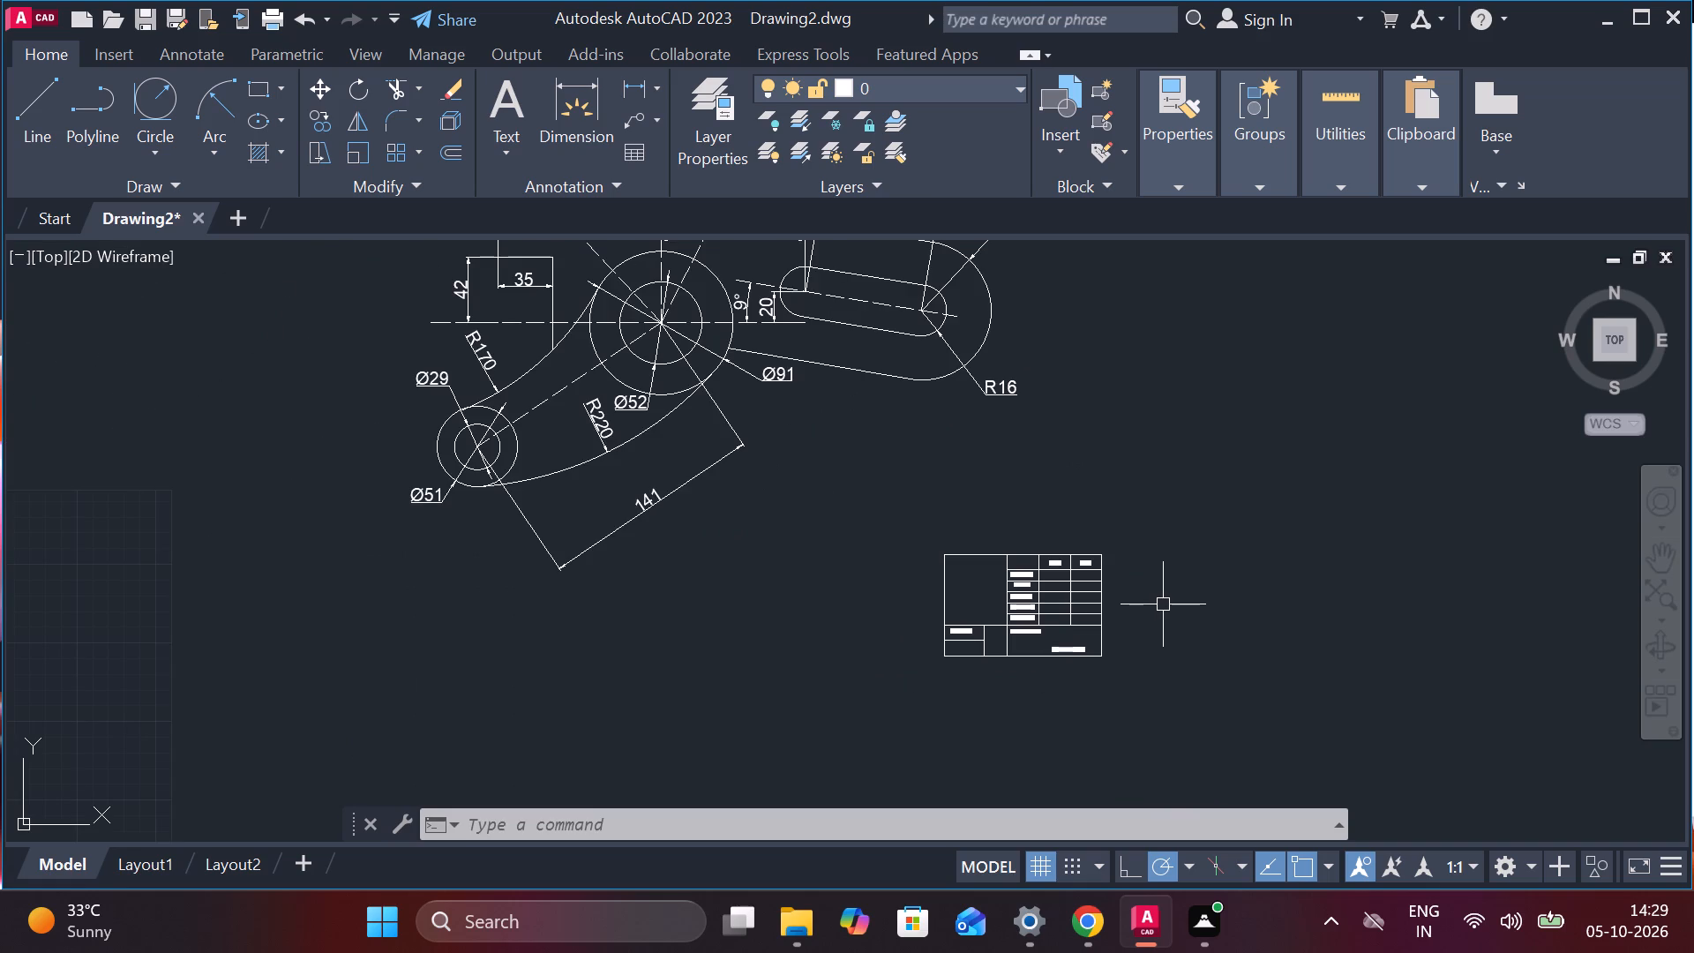
scroll(995, 670, "up", 5)
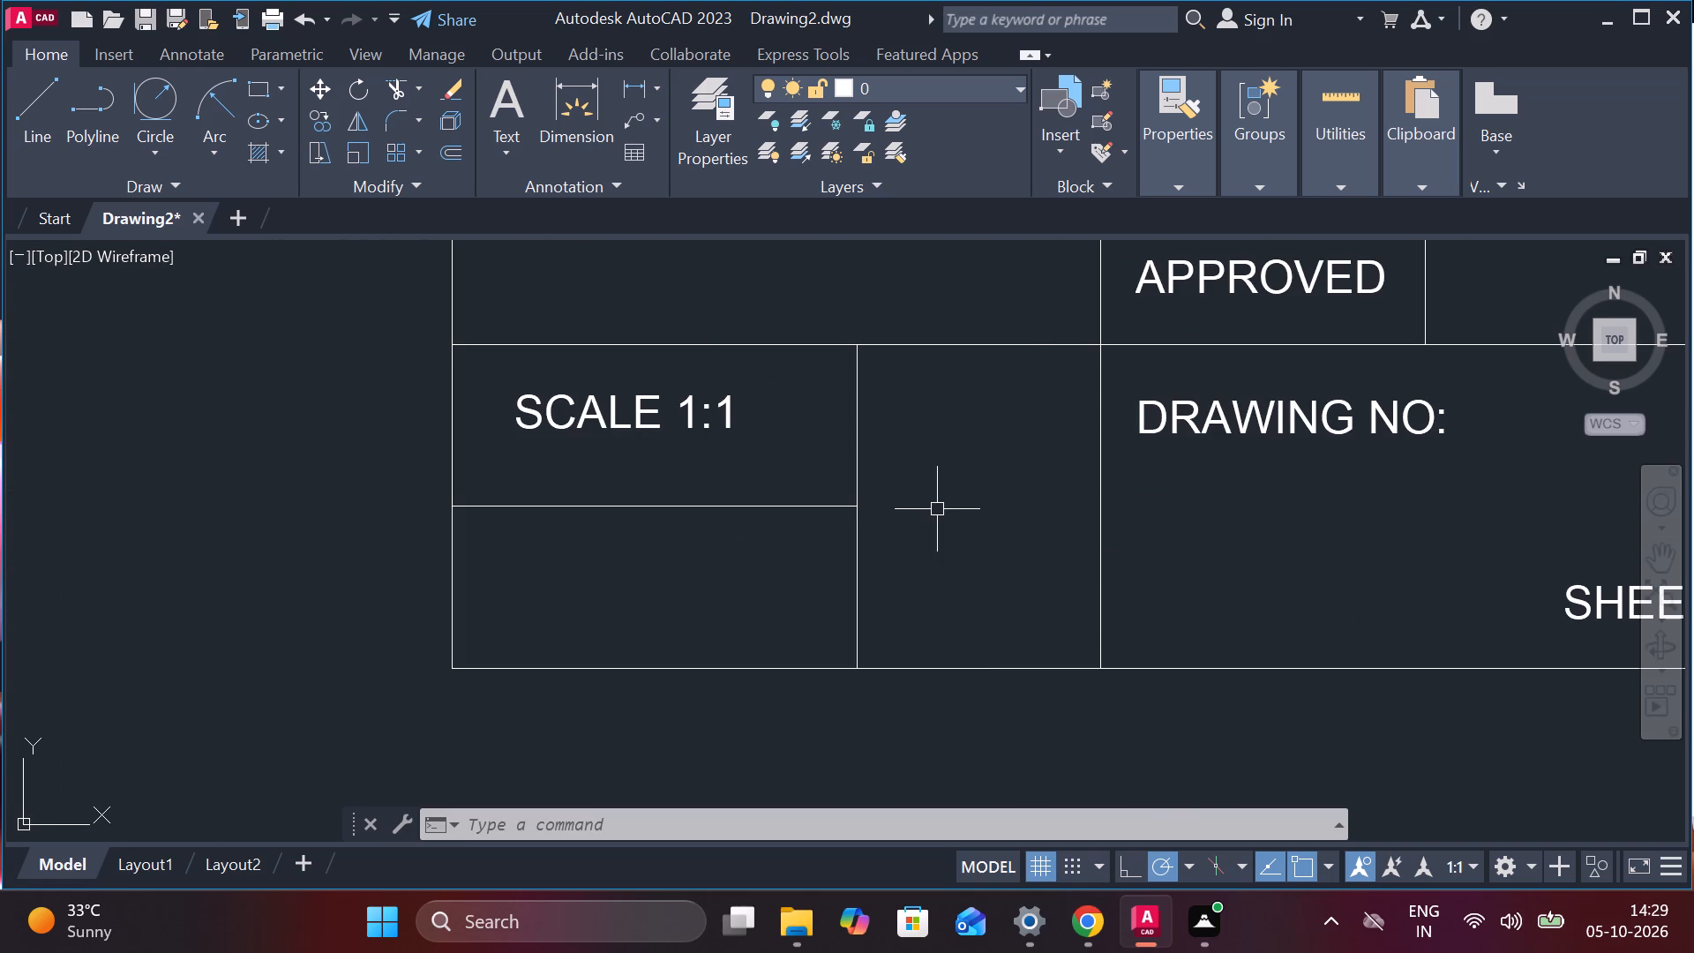
scroll(972, 469, "down", 2)
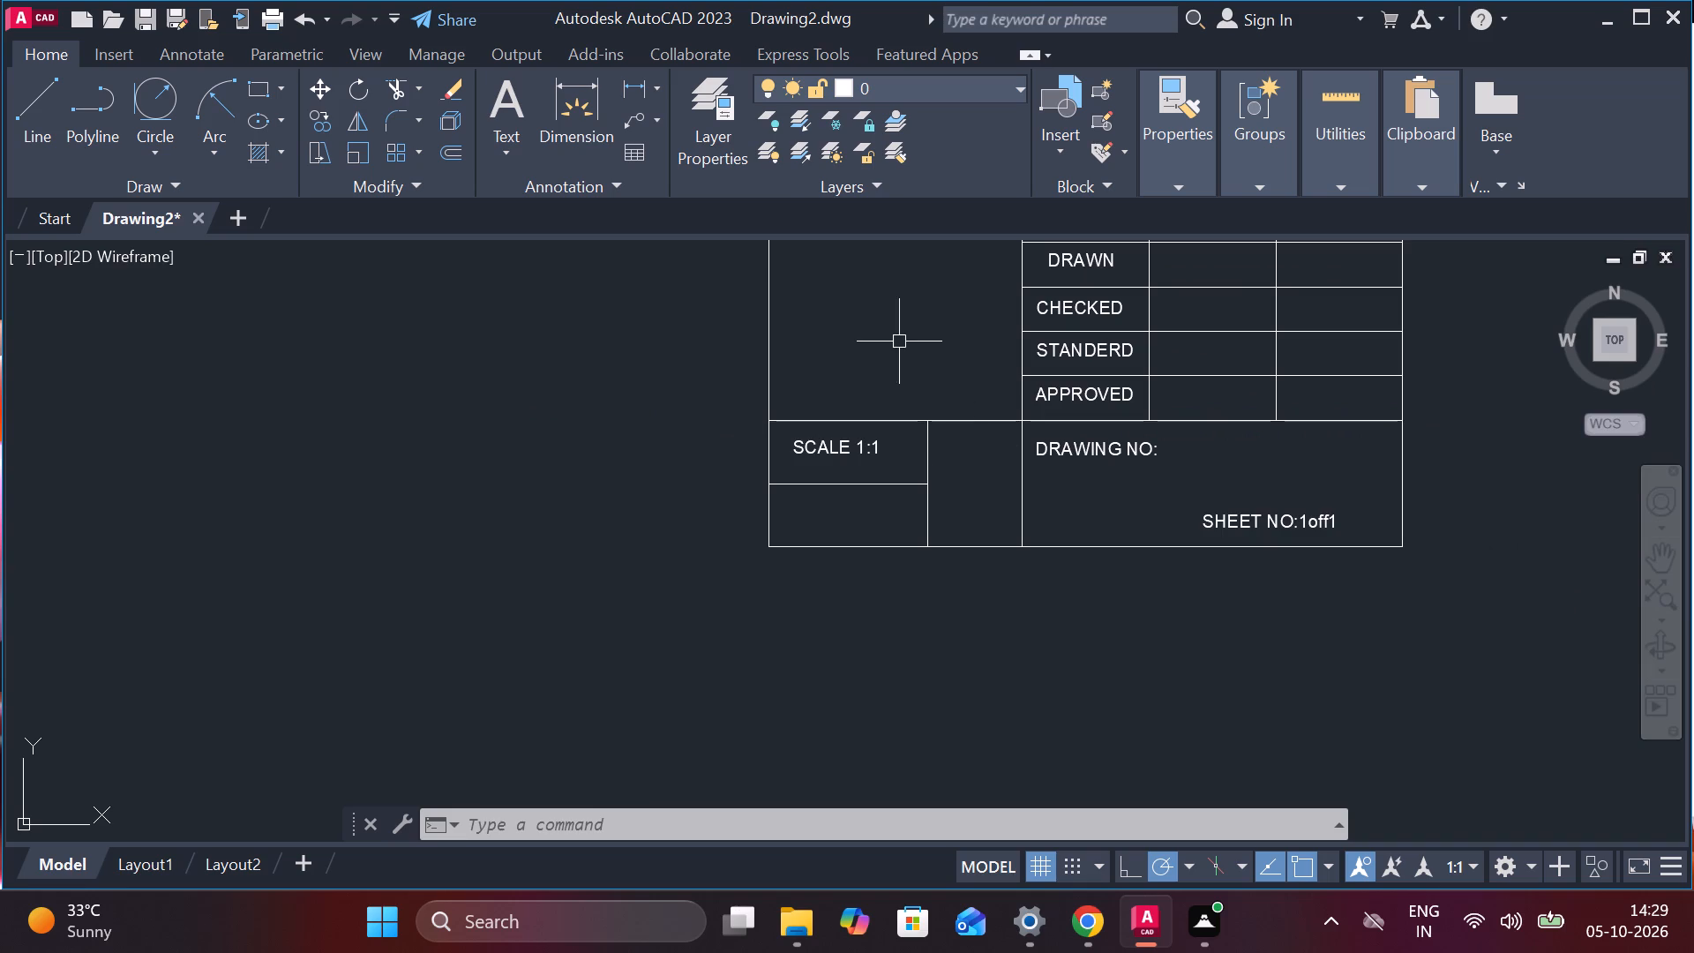
middle_click_drag(947, 357, 1038, 574)
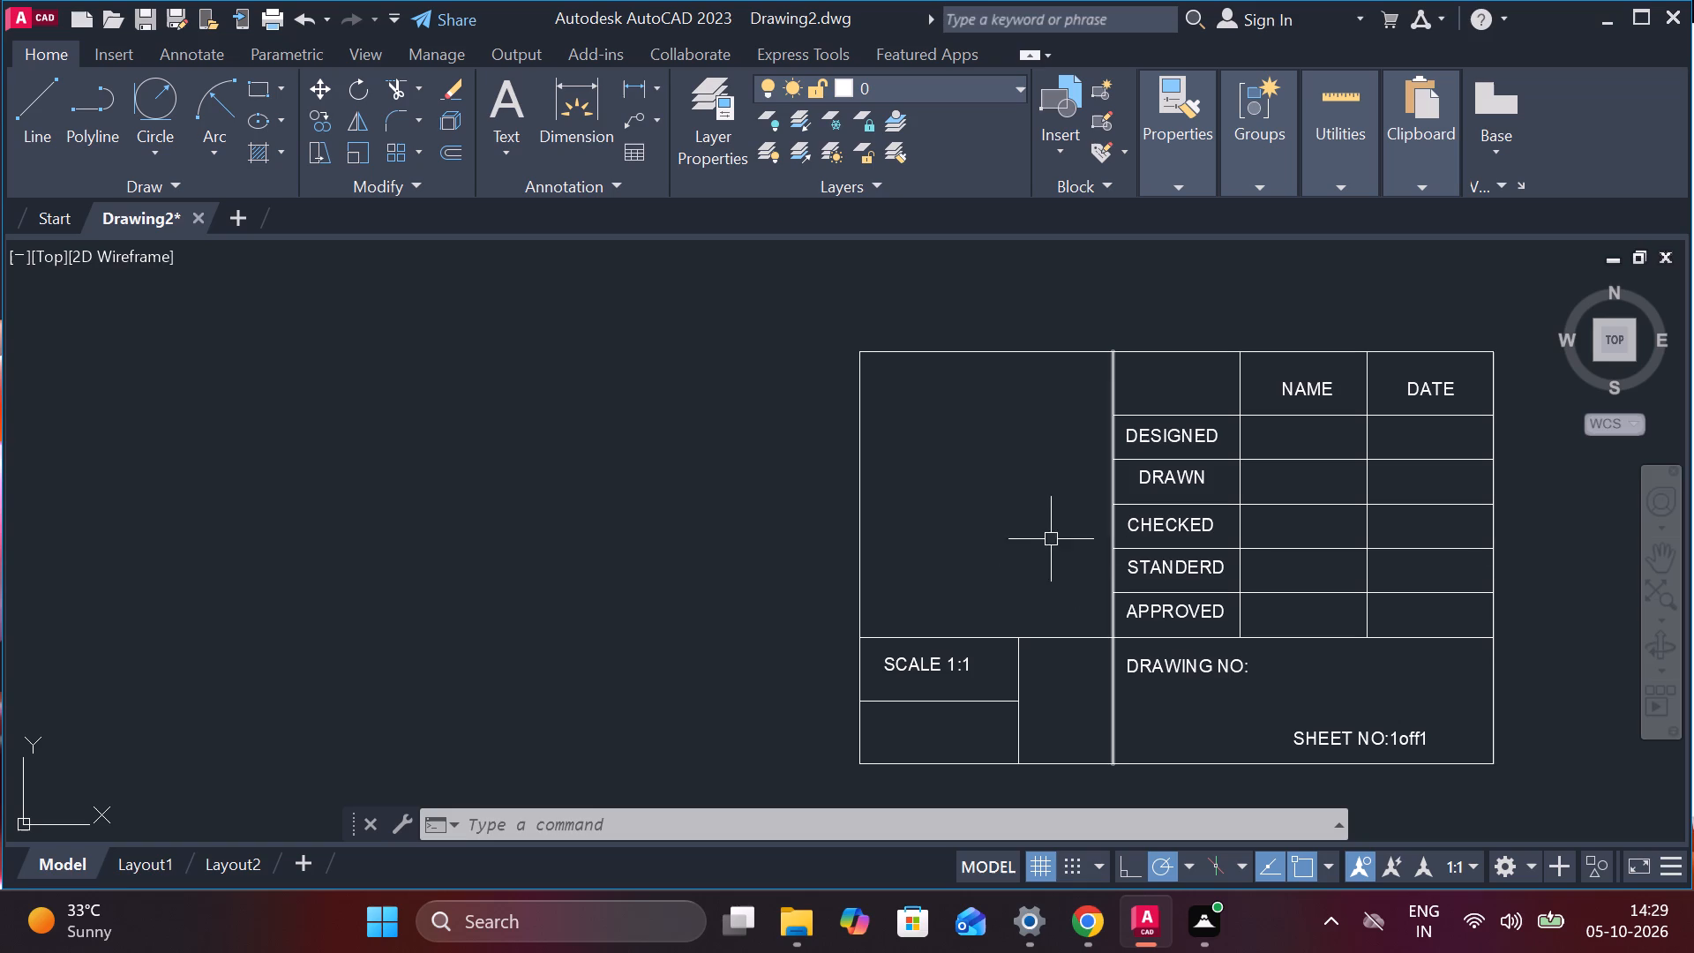
Examine the dimensioned part and the title block's position relative to it.
scroll(1023, 498, "down", 3)
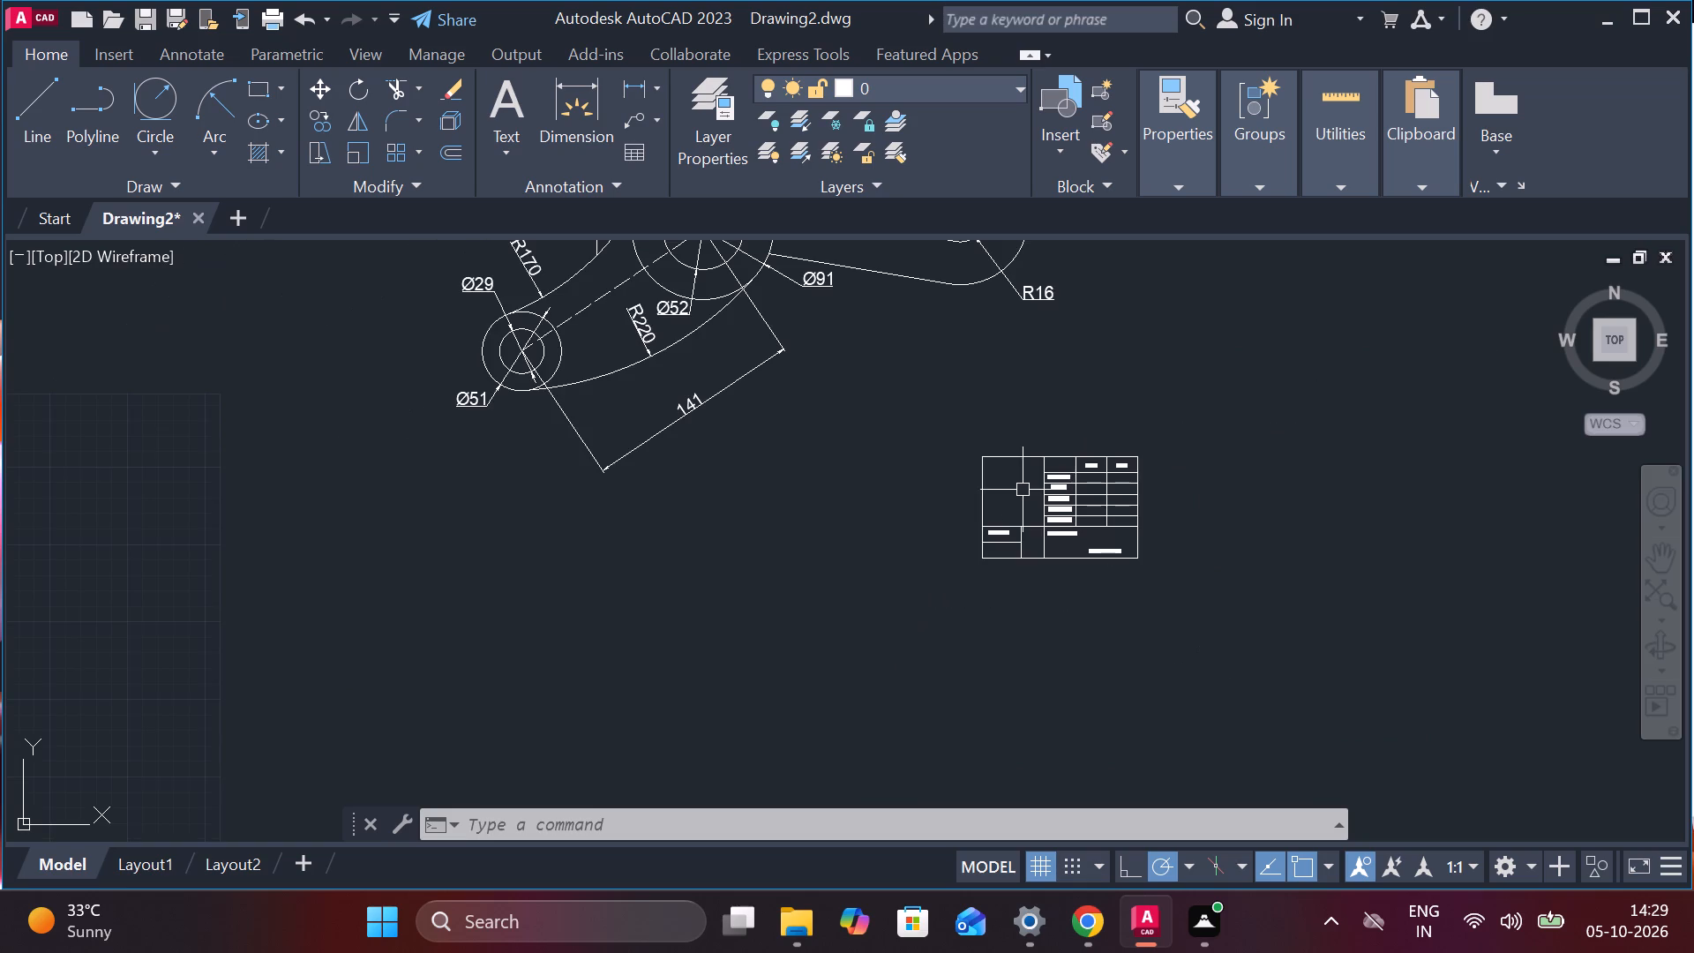
scroll(851, 550, "down", 1)
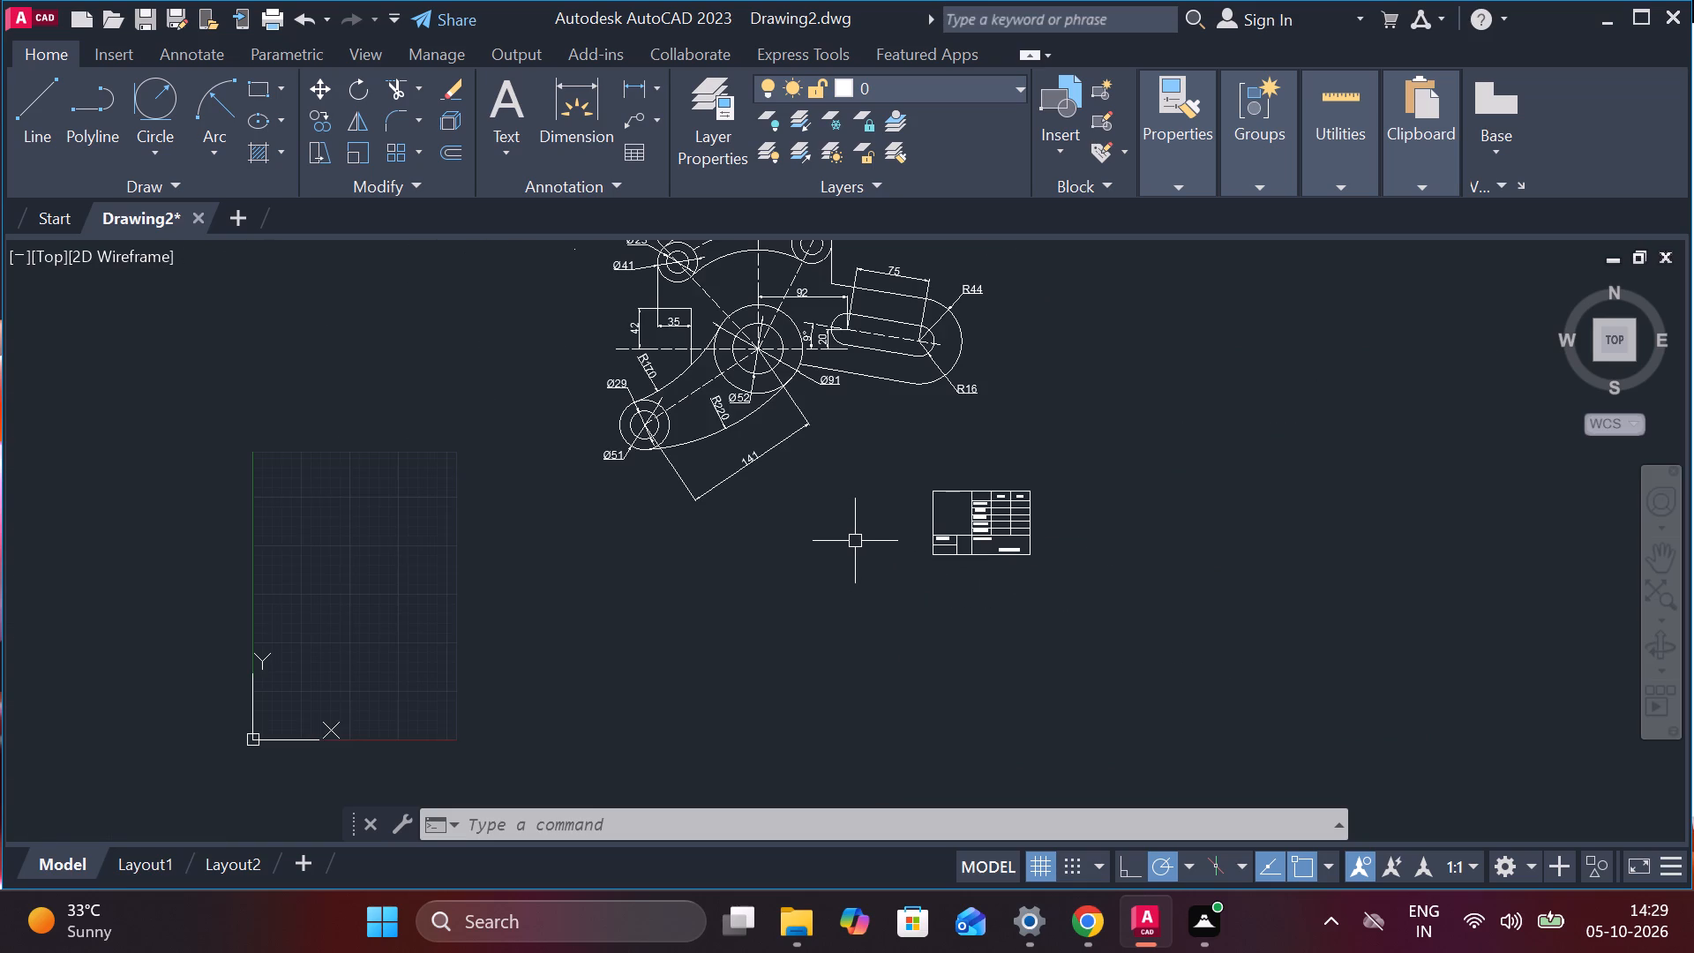
scroll(756, 535, "up", 1)
middle_click_drag(779, 530, 953, 790)
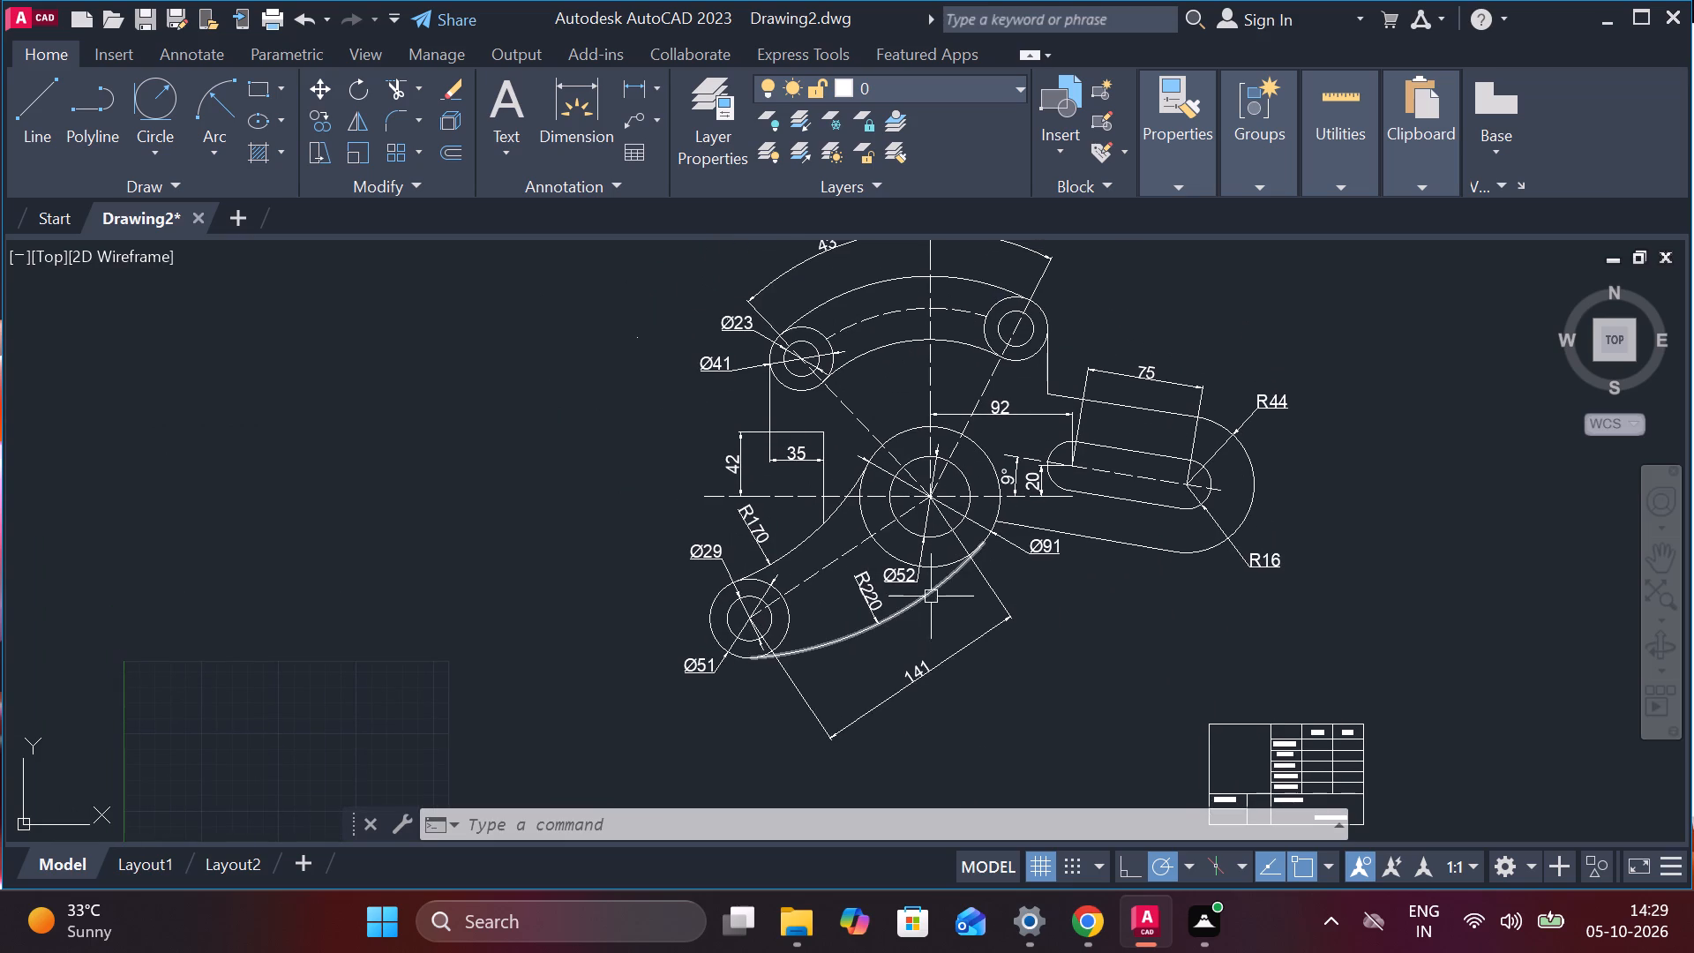
middle_click_drag(1079, 636, 1046, 618)
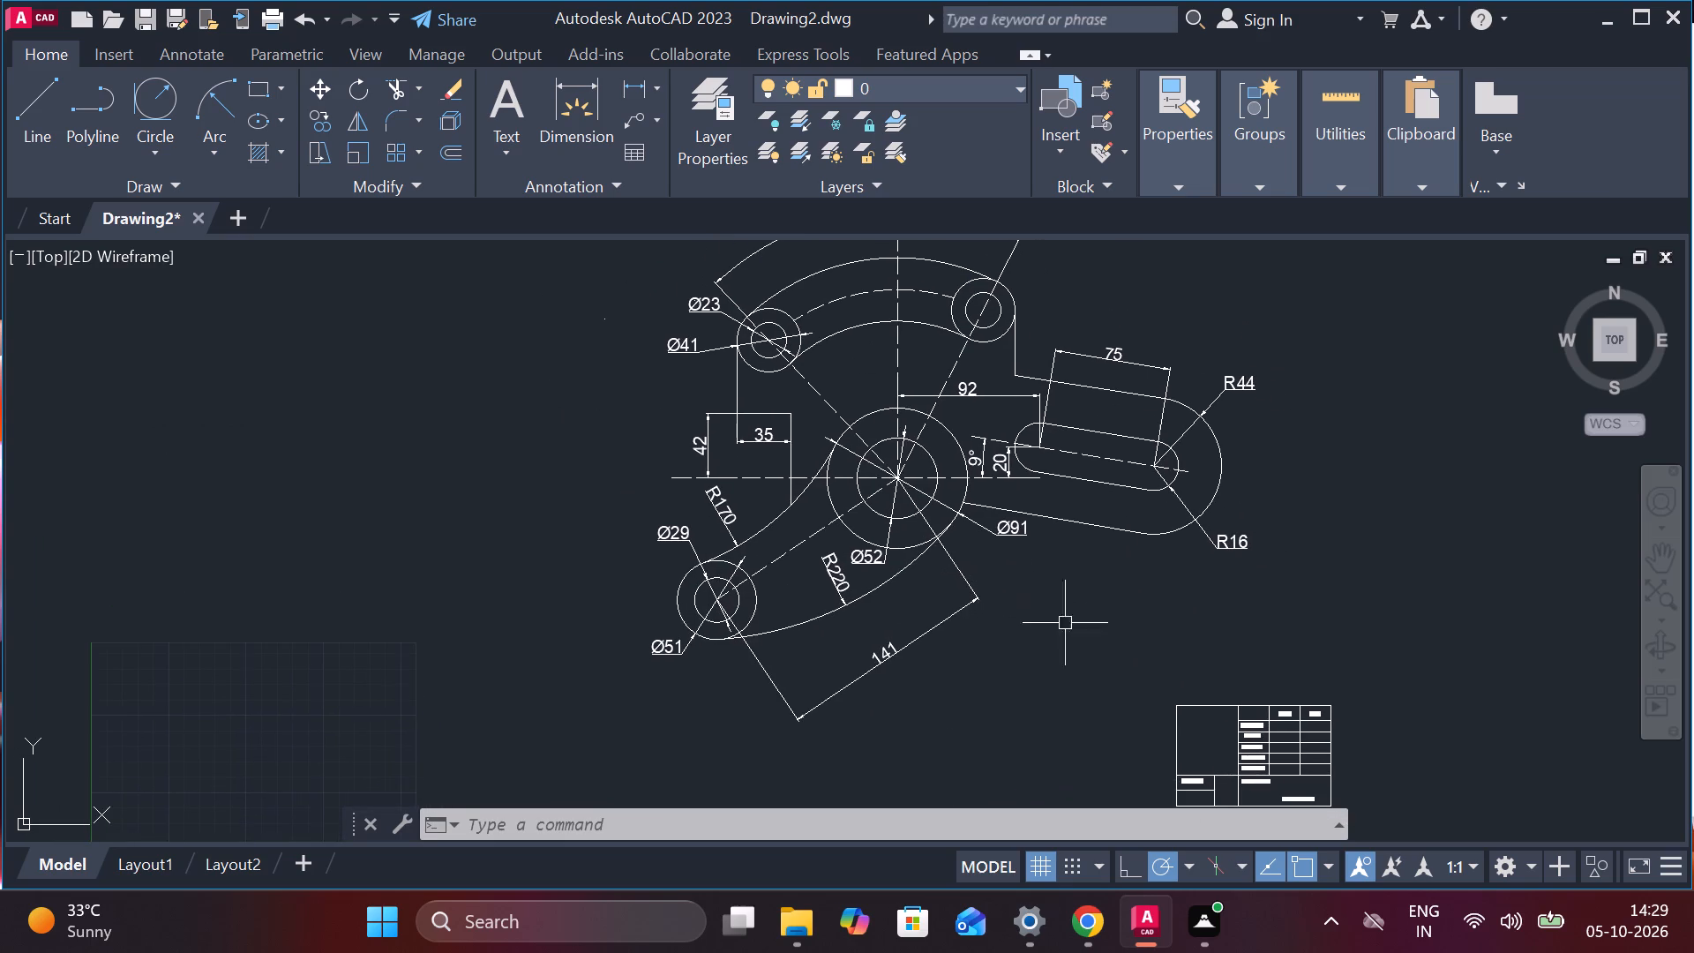
scroll(1090, 633, "down", 1)
scroll(1064, 628, "up", 1)
scroll(1062, 632, "down", 1)
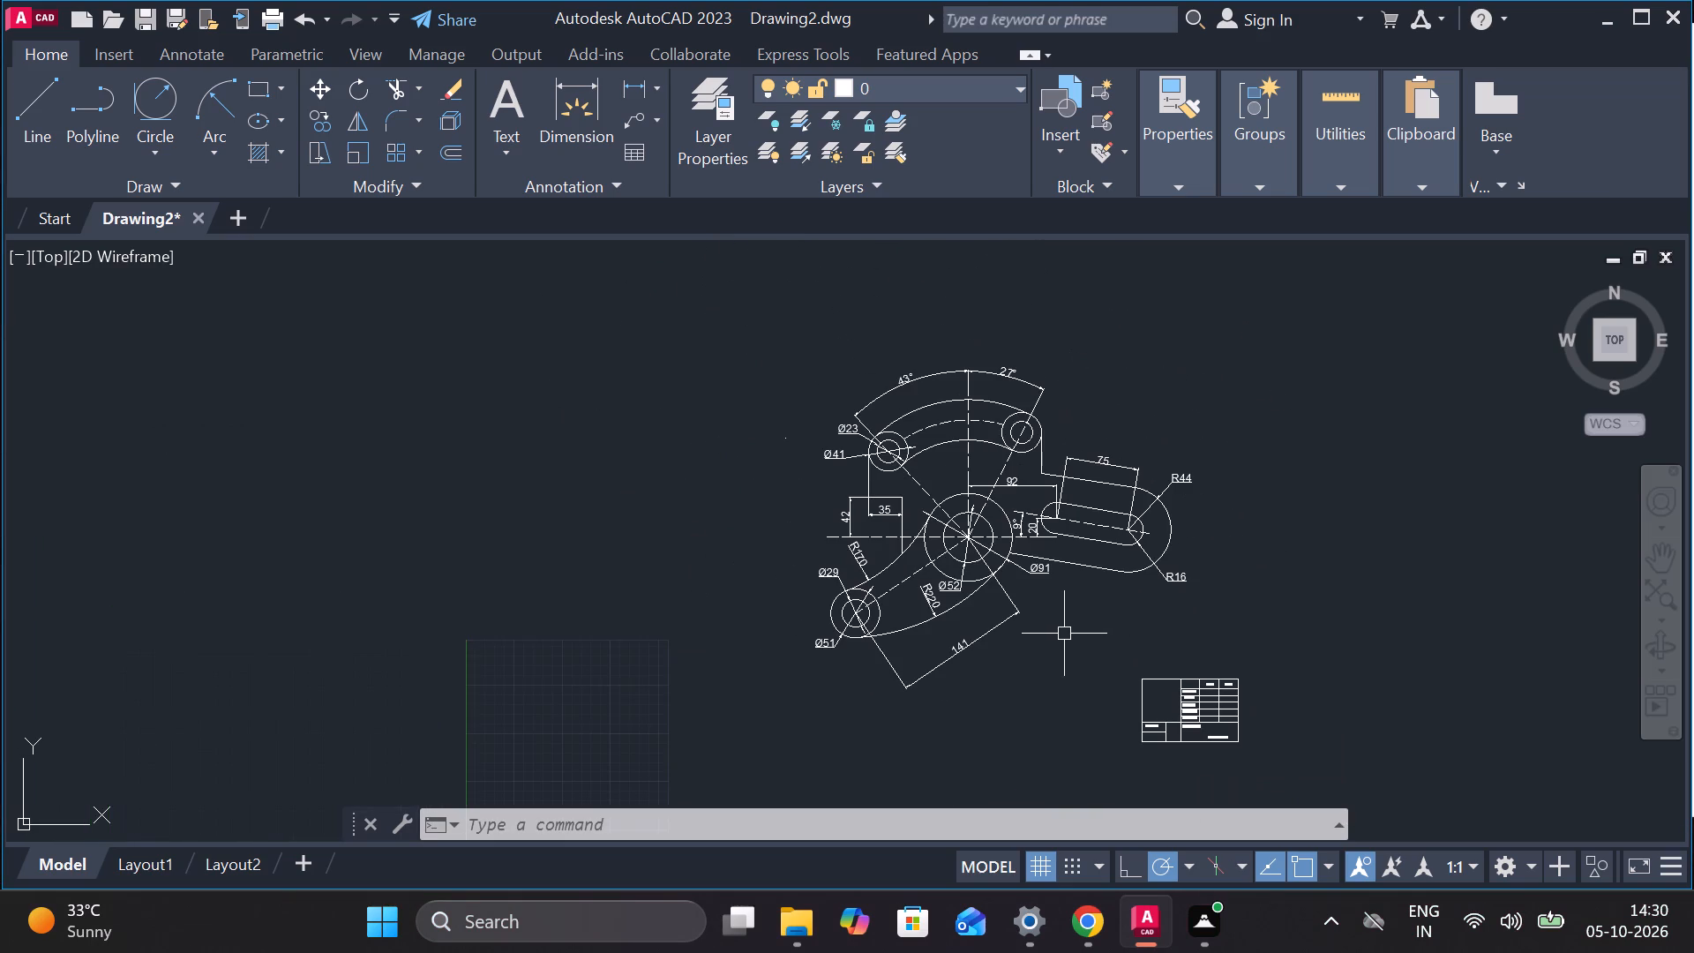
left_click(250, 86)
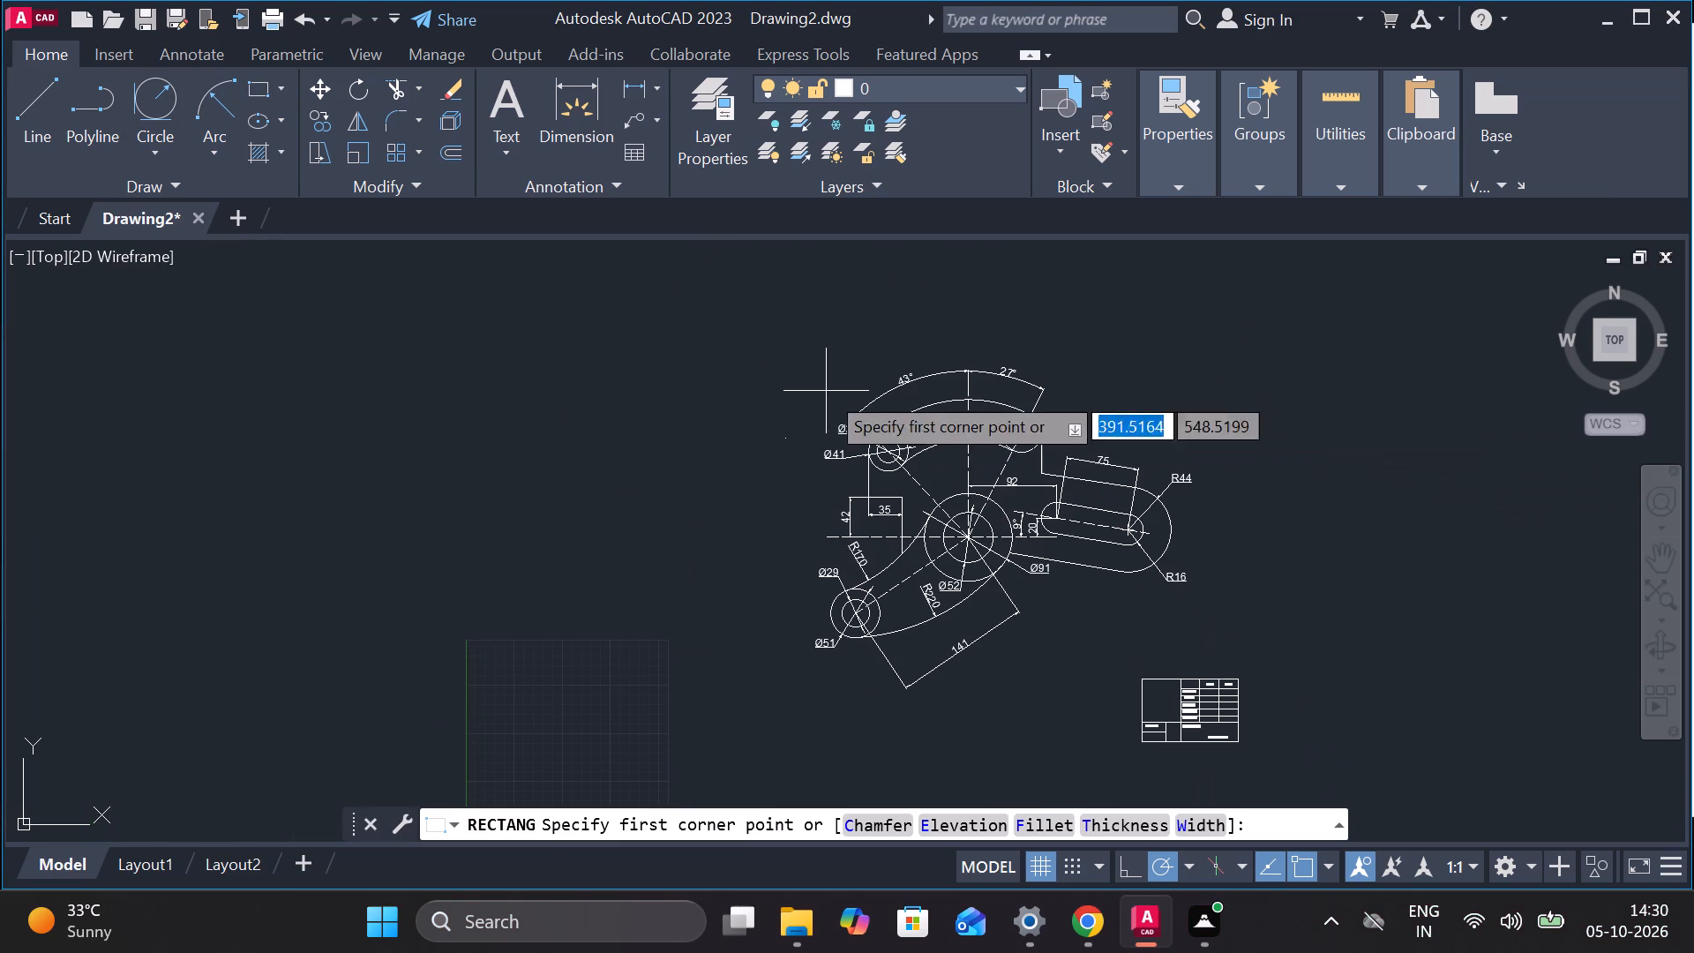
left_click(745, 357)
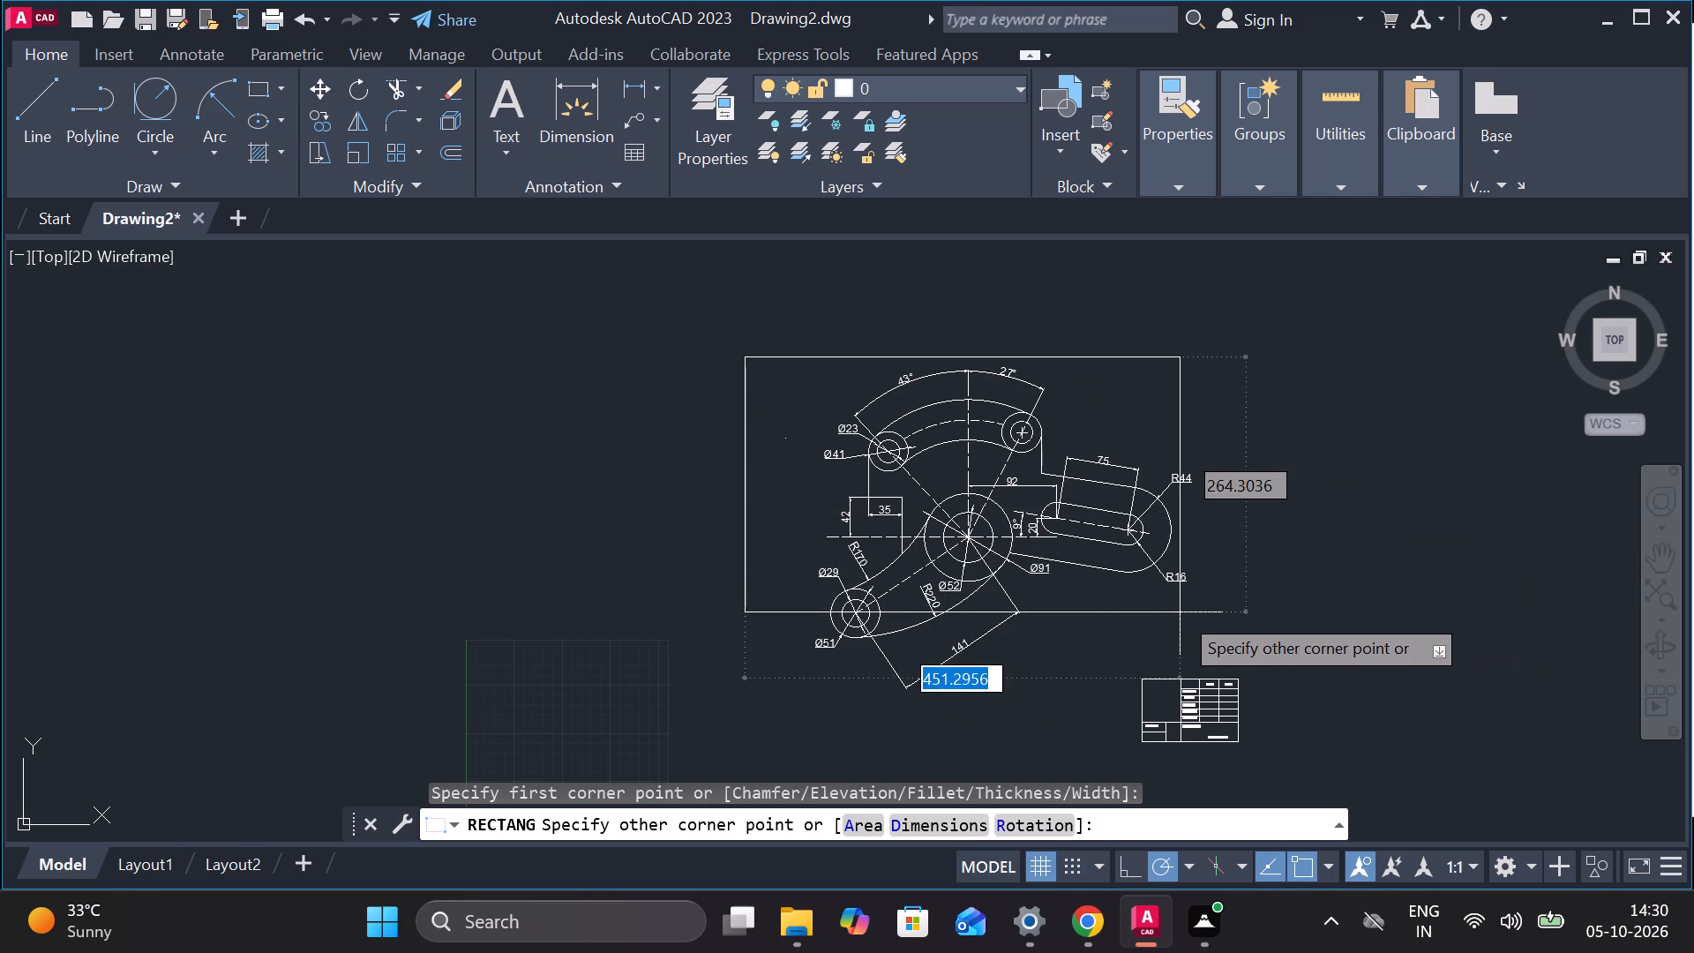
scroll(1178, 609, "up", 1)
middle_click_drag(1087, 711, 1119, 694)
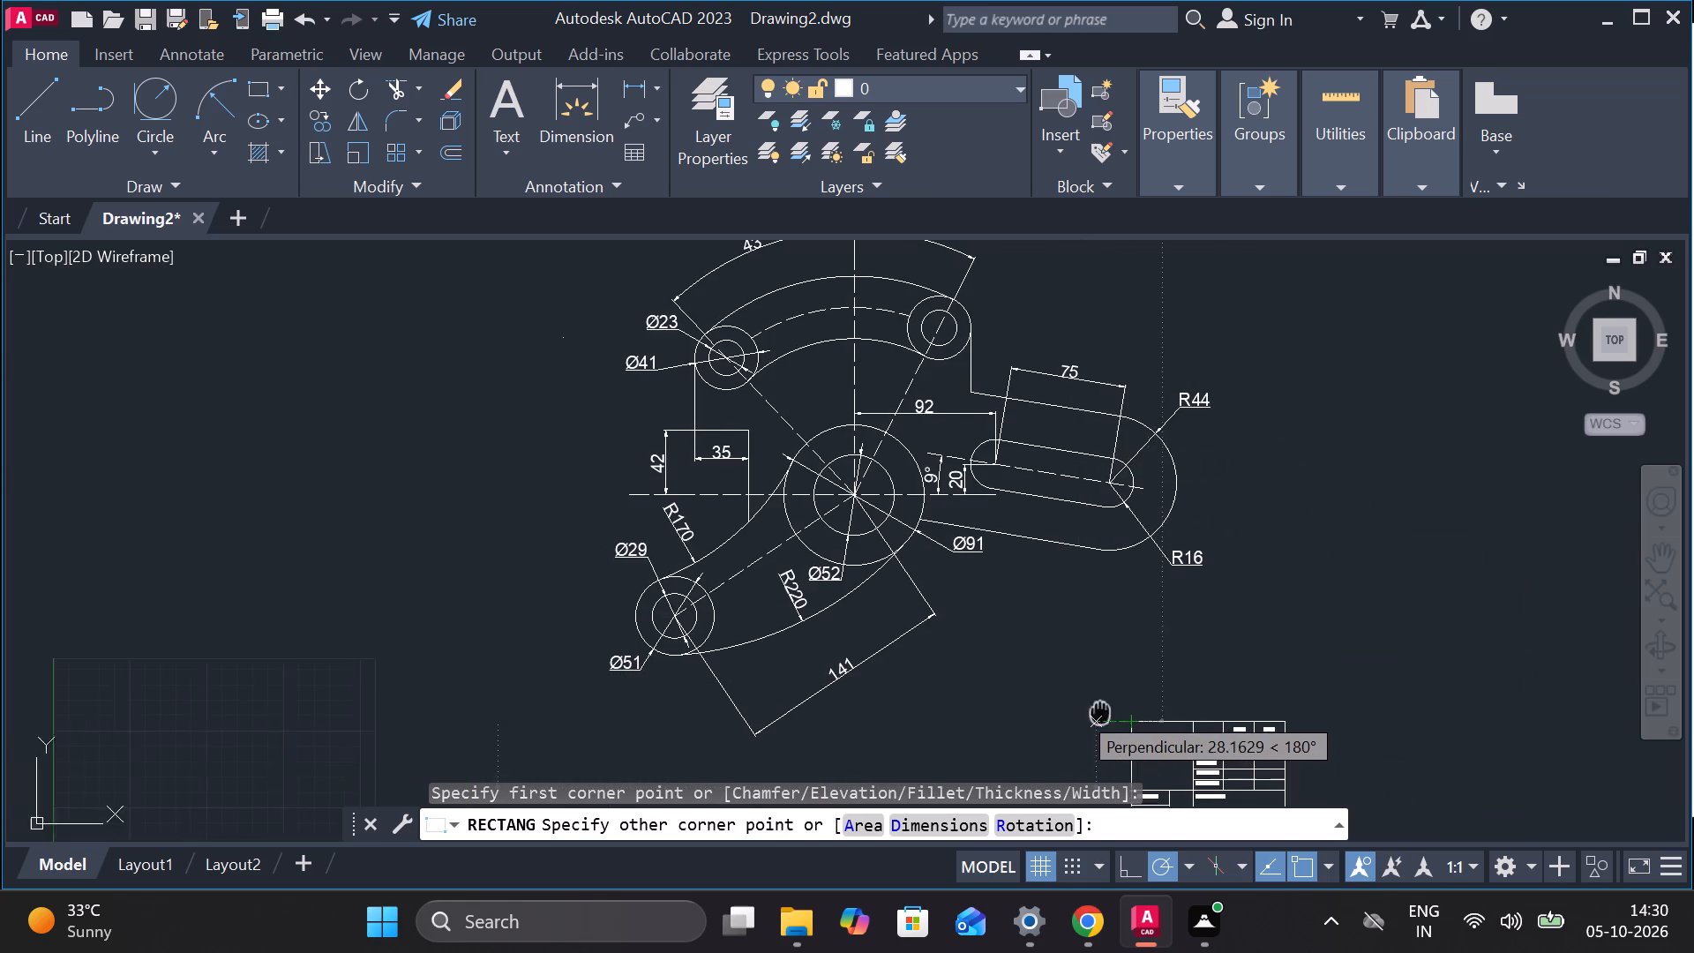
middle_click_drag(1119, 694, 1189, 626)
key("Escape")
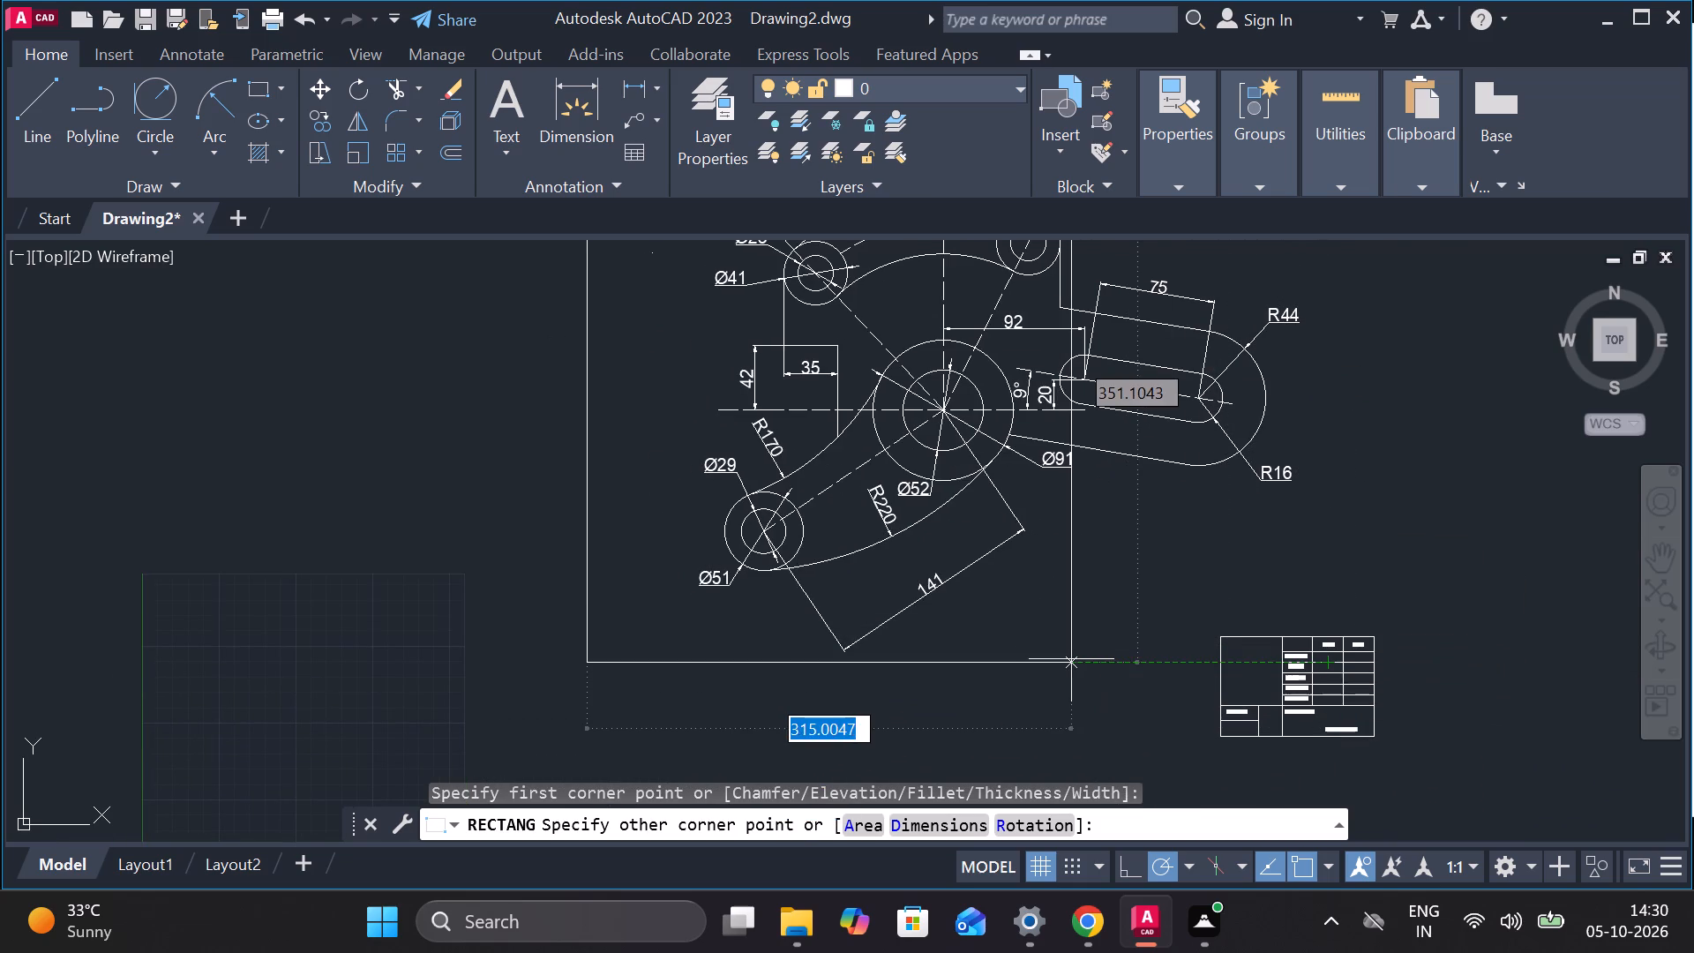
Move the entire title block farther down and to the right, away from the dimensioned part.
left_click(1087, 572)
left_click(1511, 765)
key("m")
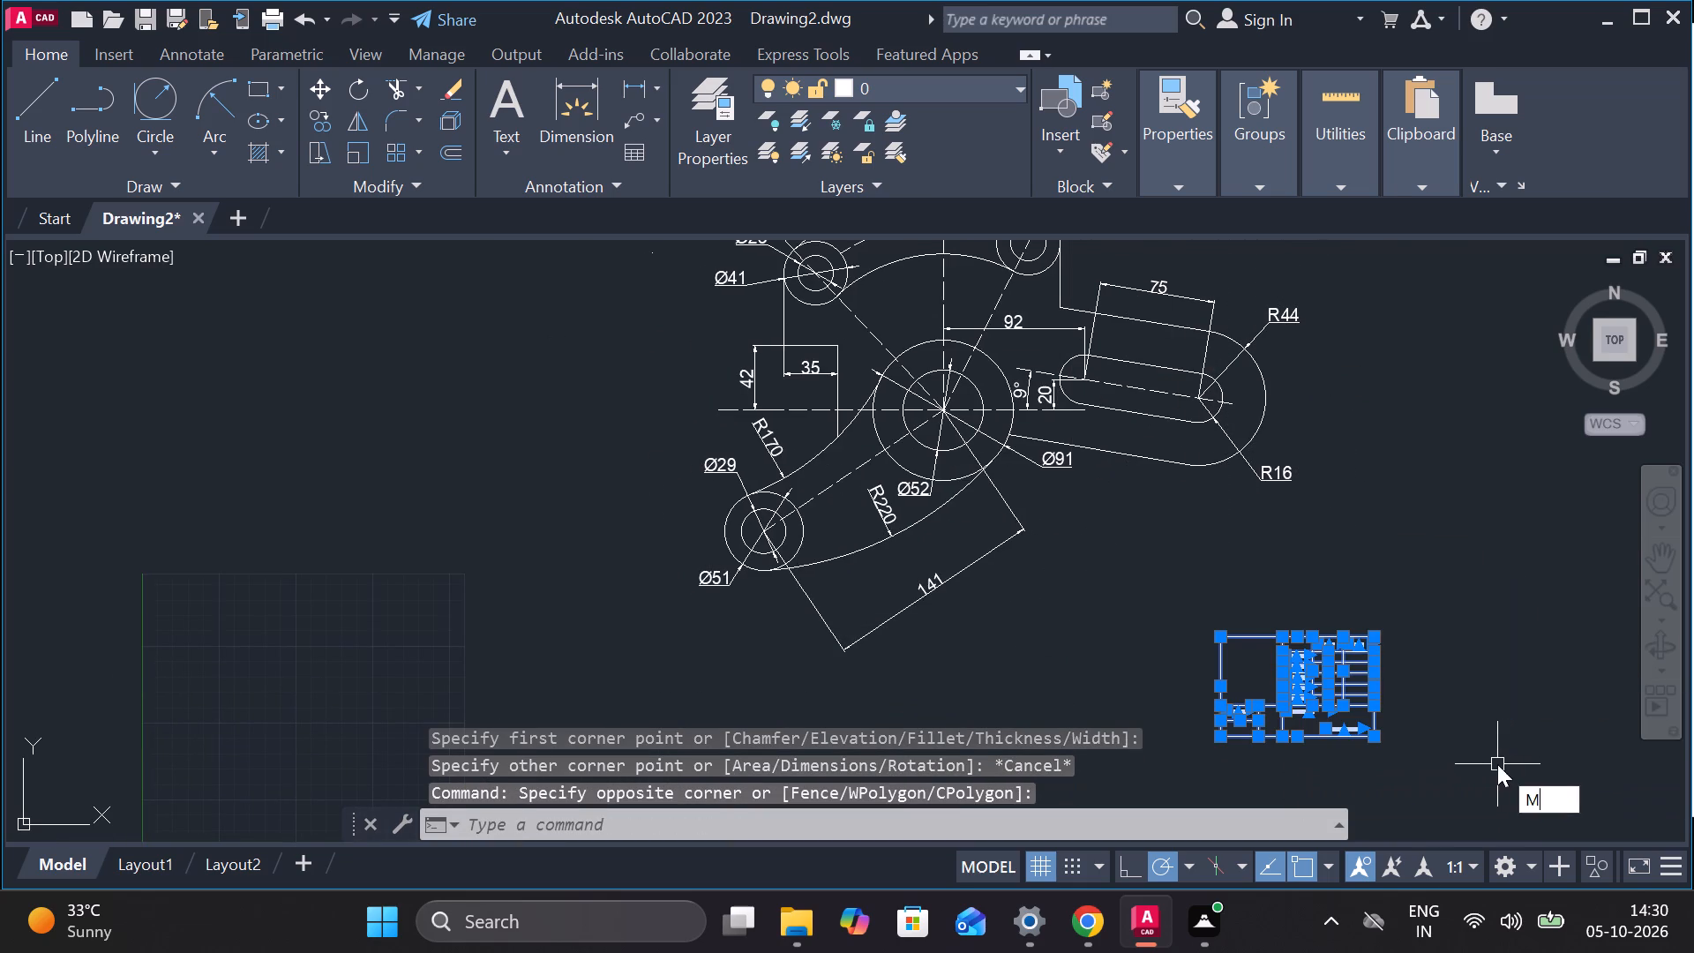
key("Return")
left_click(1181, 611)
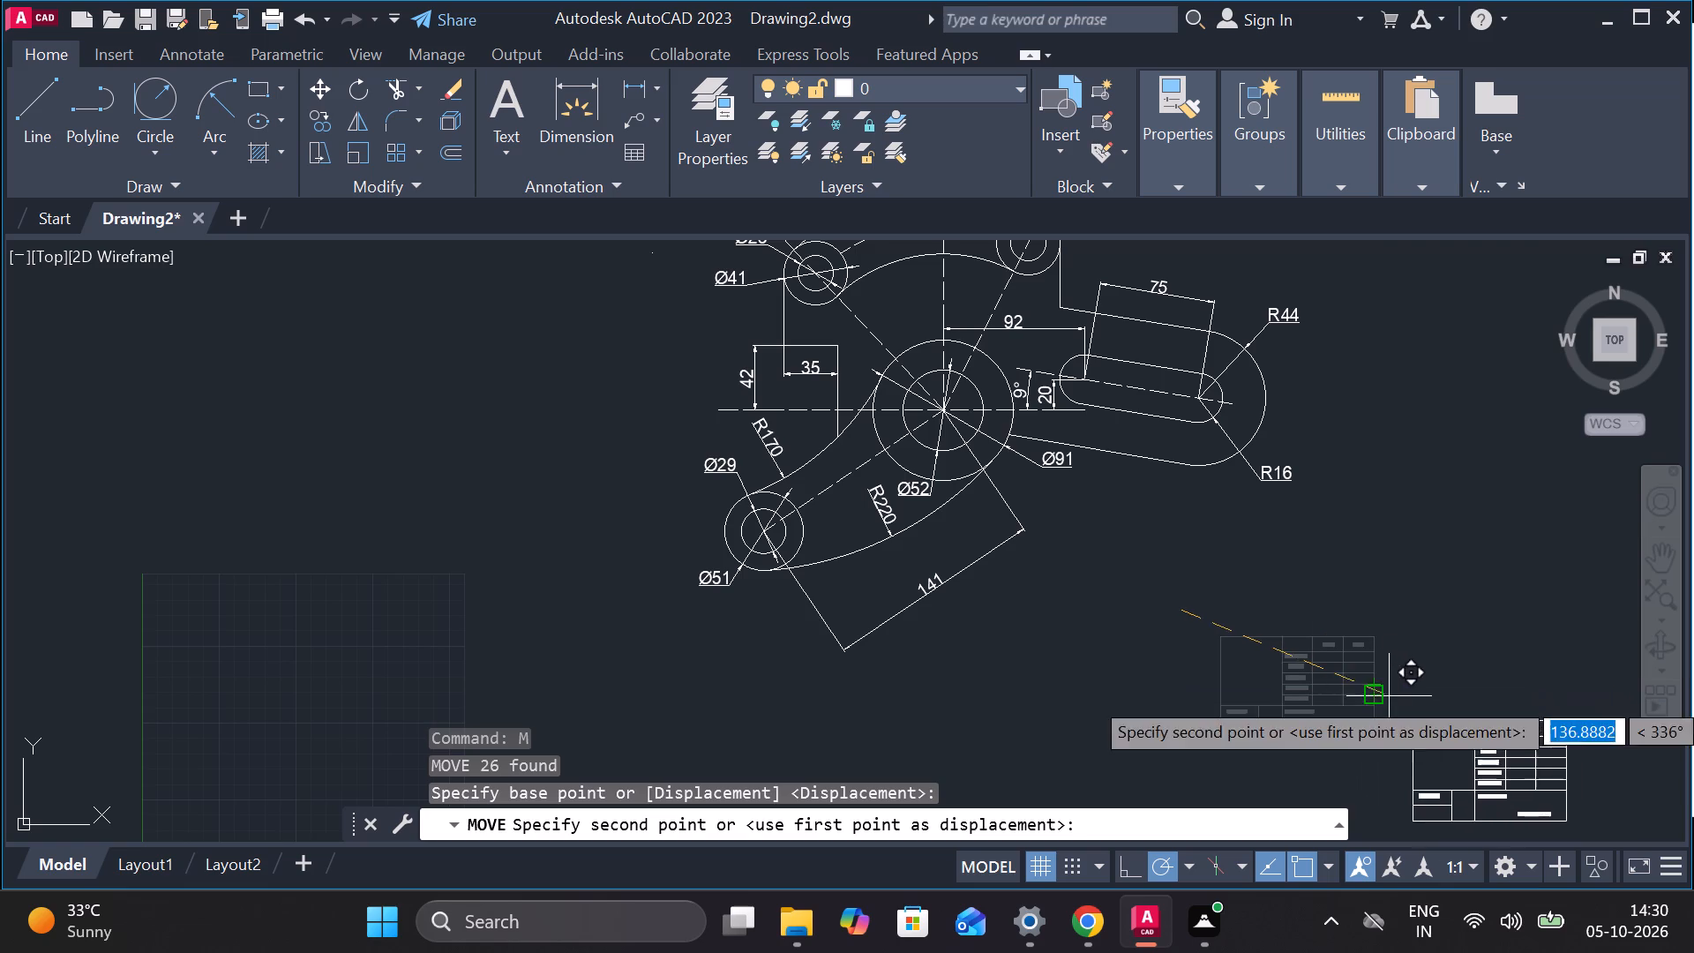
middle_click_drag(1401, 699, 1296, 607)
left_click(1323, 588)
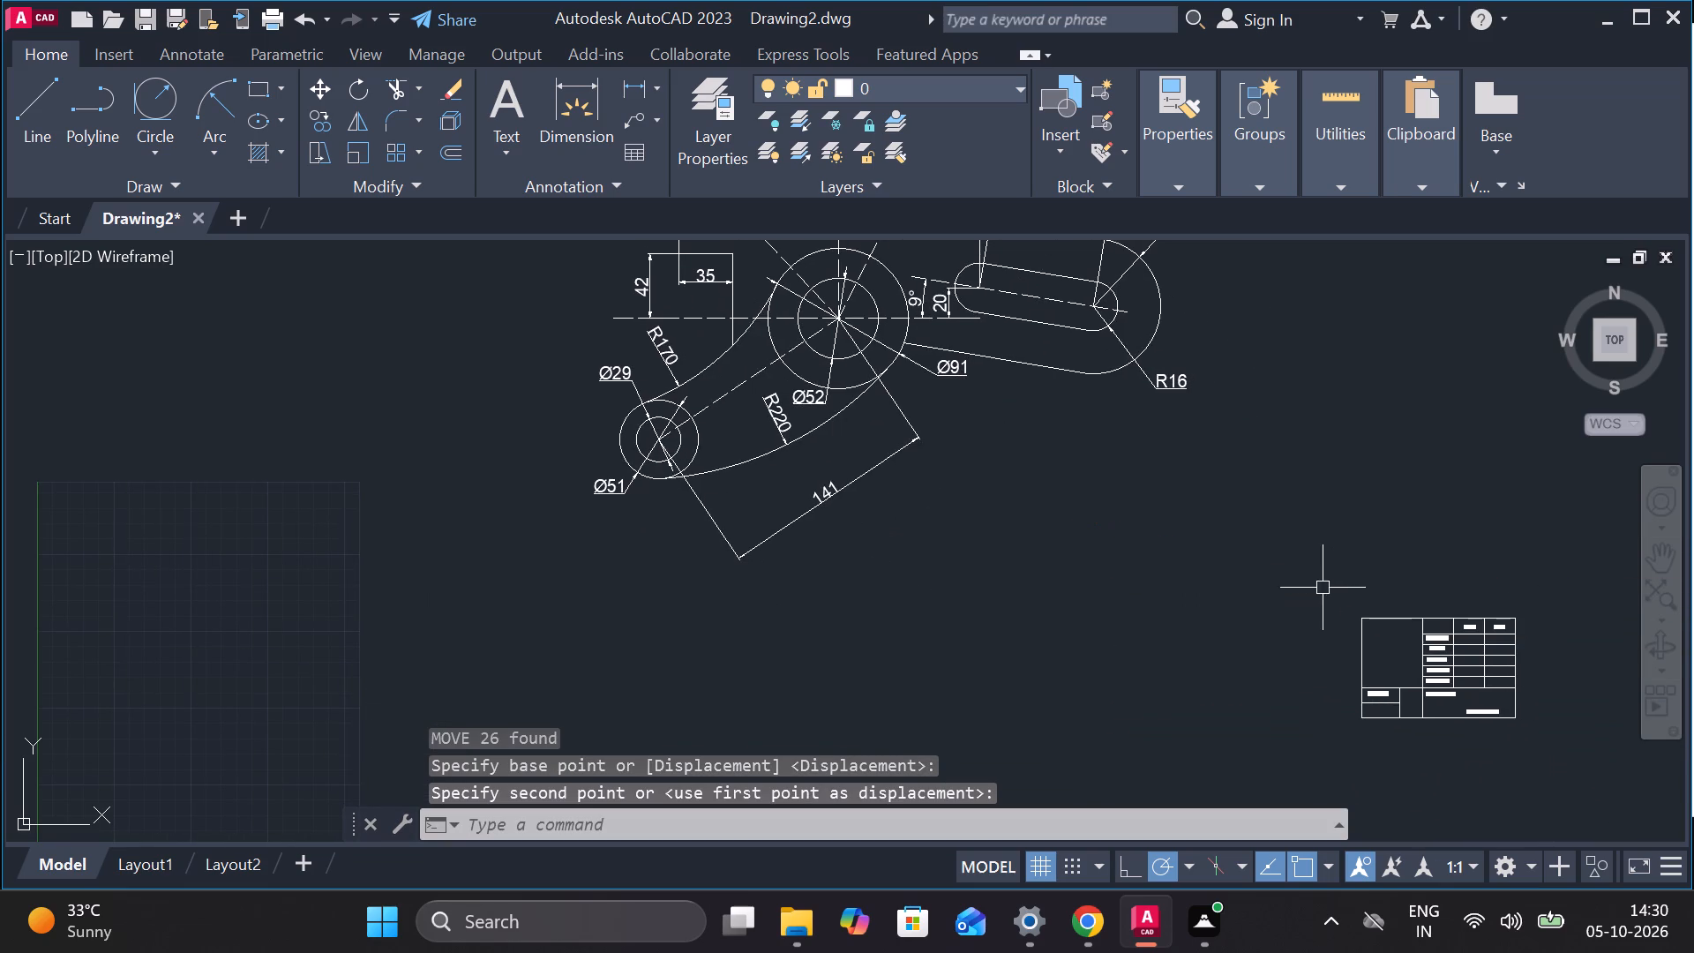
key("Escape")
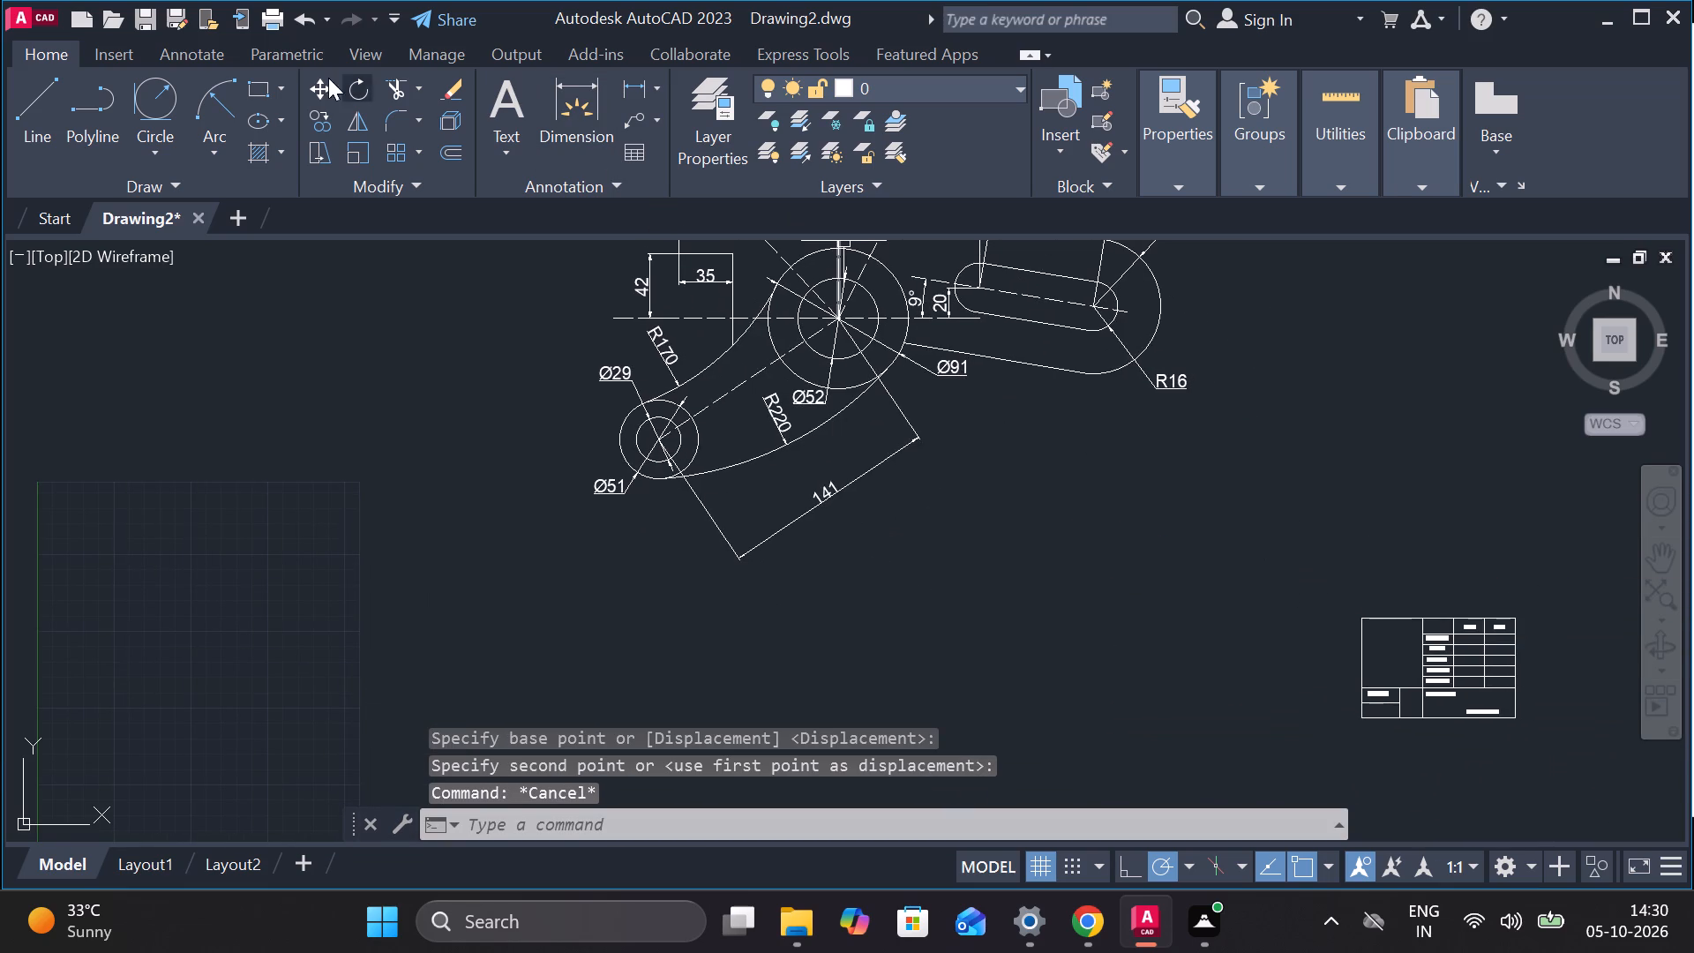
Draw a border rectangle about 489 by 384 around the dimensioned part, leaving the title block outside it.
left_click(251, 95)
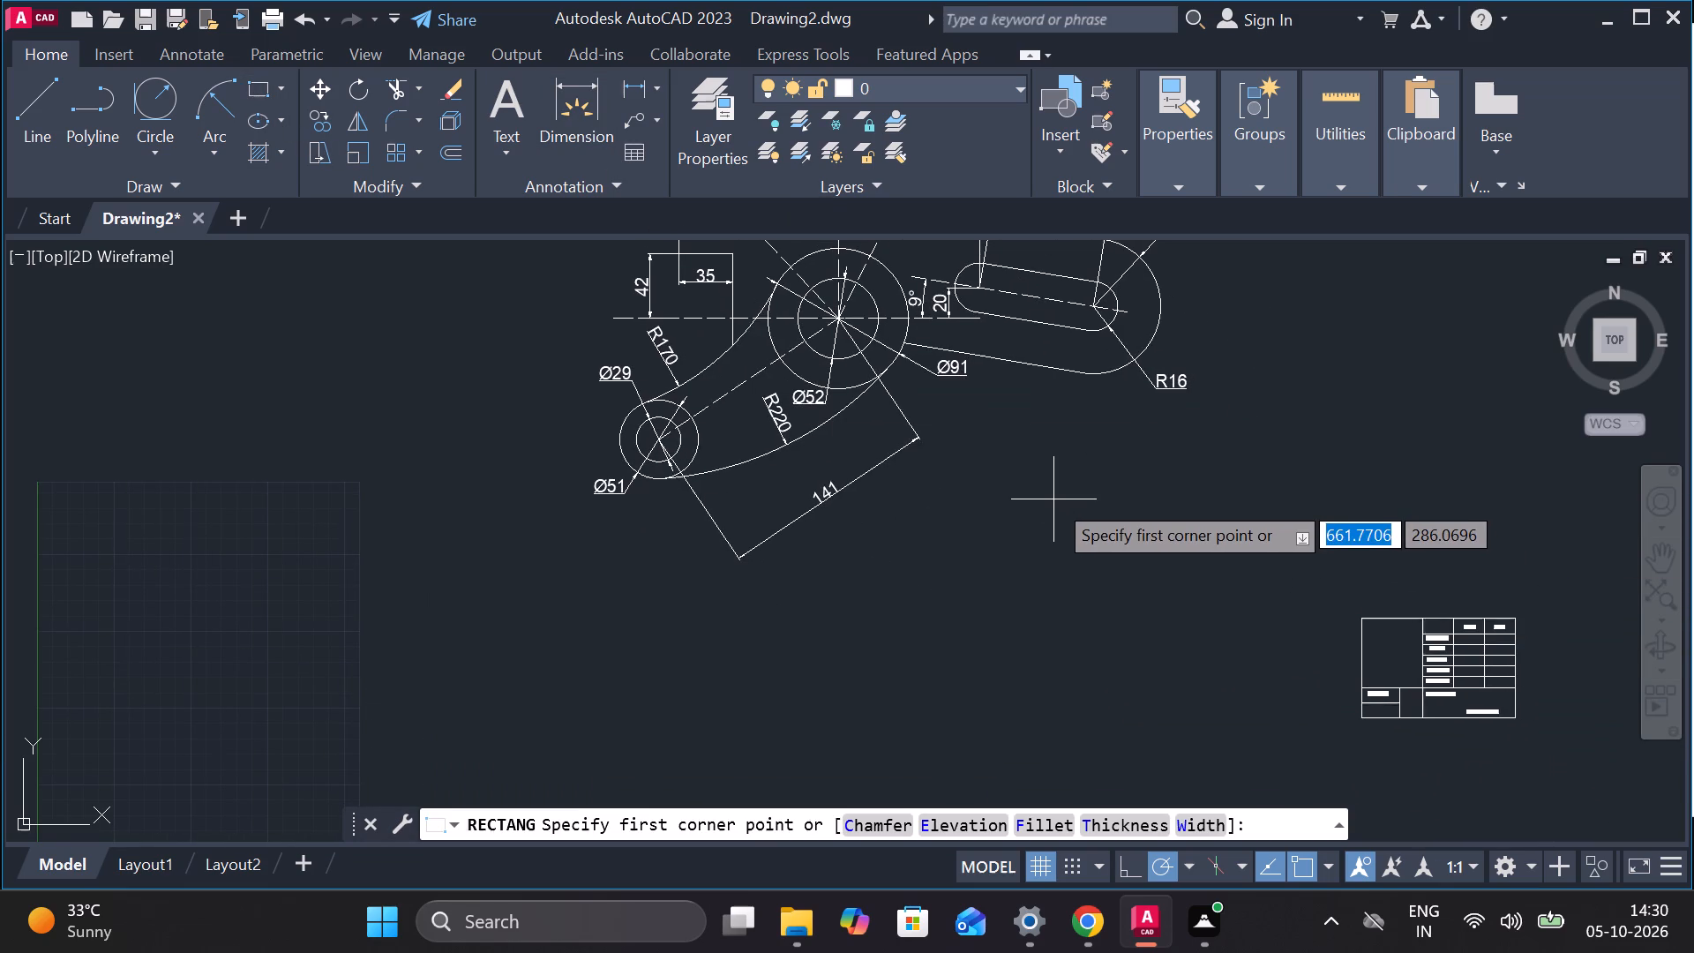
scroll(1046, 469, "down", 1)
middle_click_drag(1029, 499, 1041, 548)
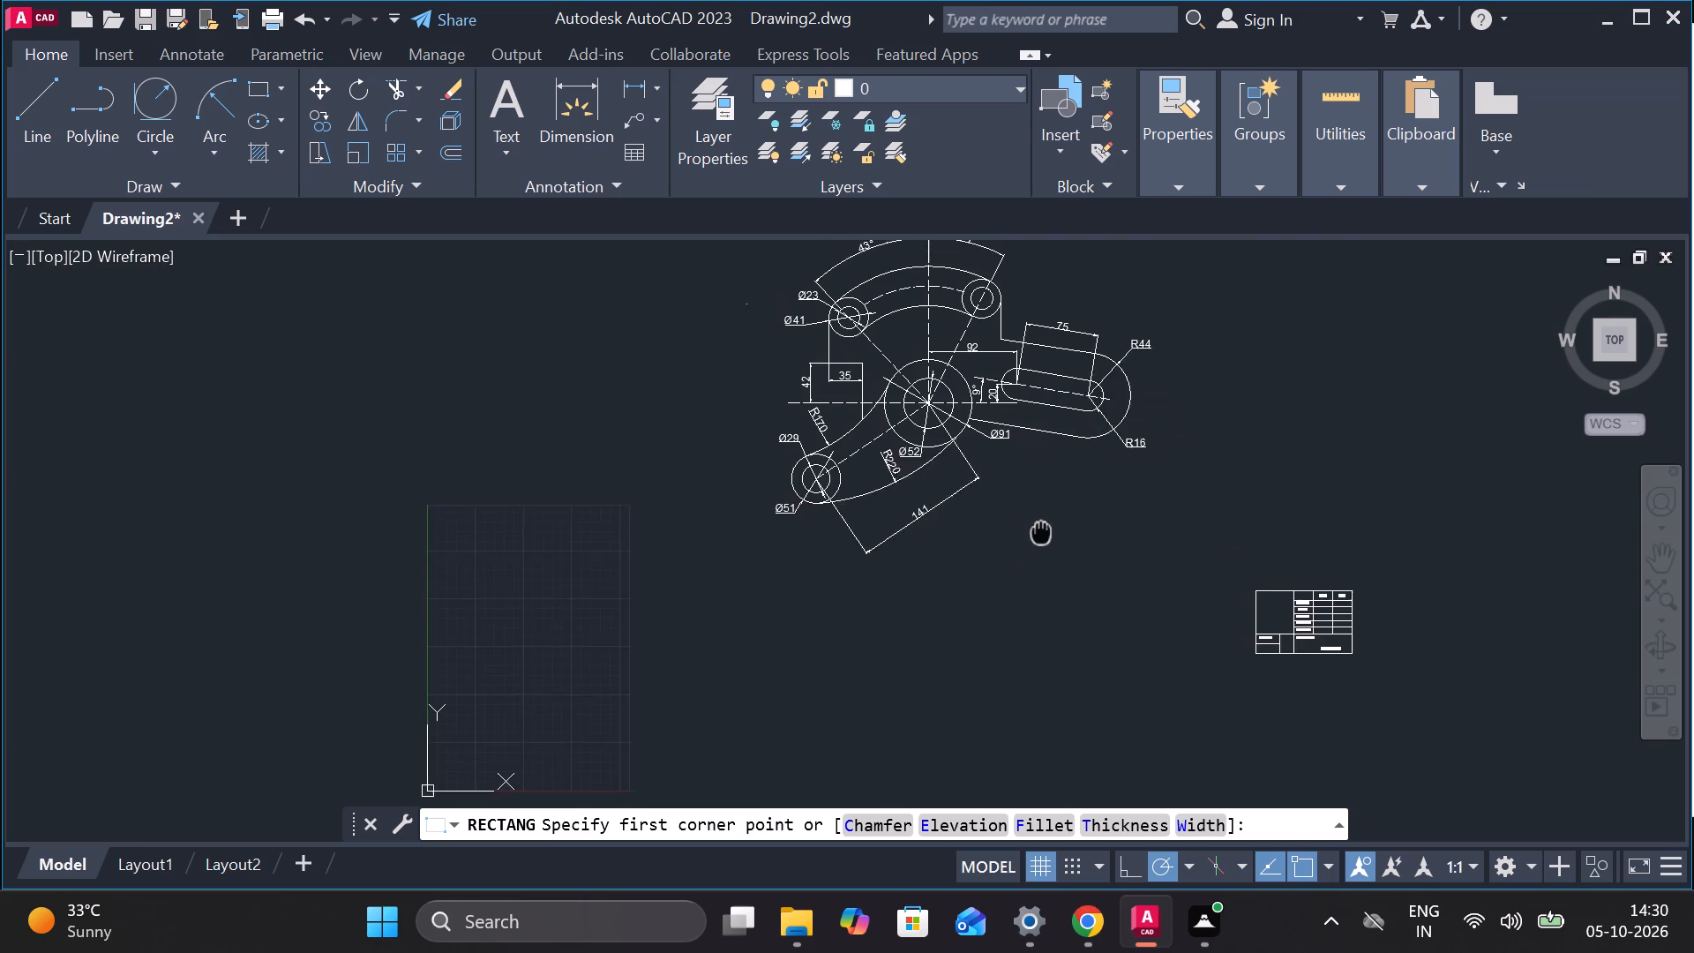
middle_click_drag(1041, 548, 1028, 553)
middle_click_drag(1002, 522, 1025, 570)
left_click(743, 285)
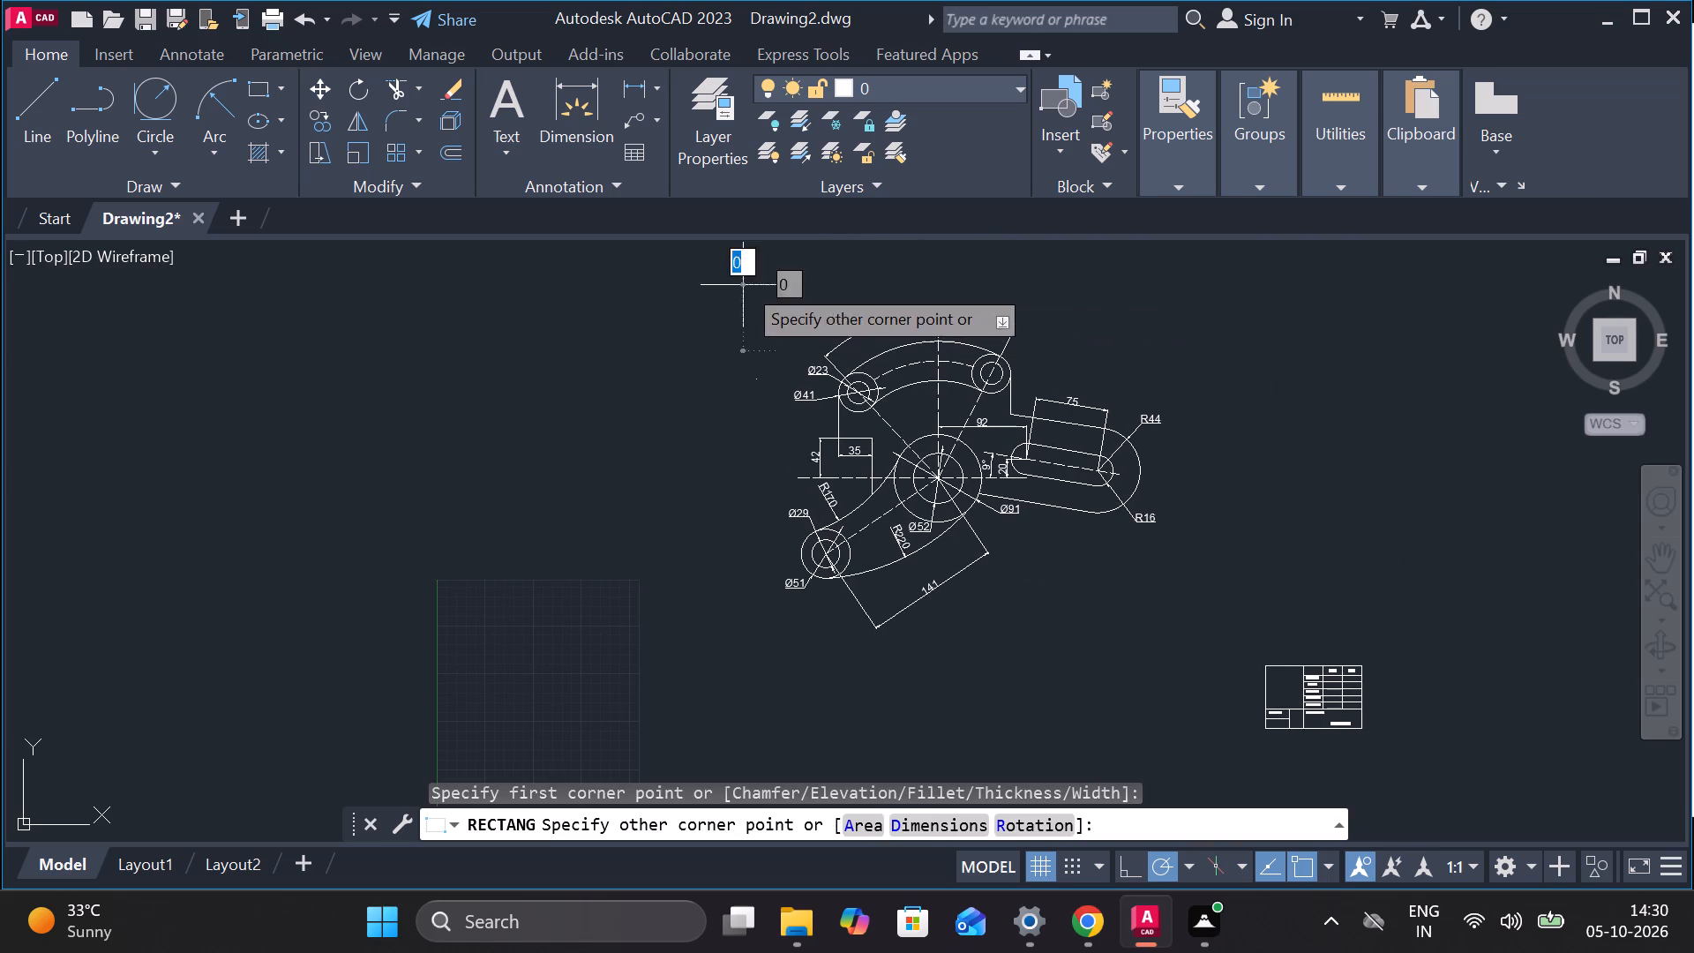
left_click(1213, 655)
key("Escape")
Move the entire title block by its lower-right corner to clear space below the border rectangle's lower-right corner.
middle_click_drag(1432, 755, 1327, 603)
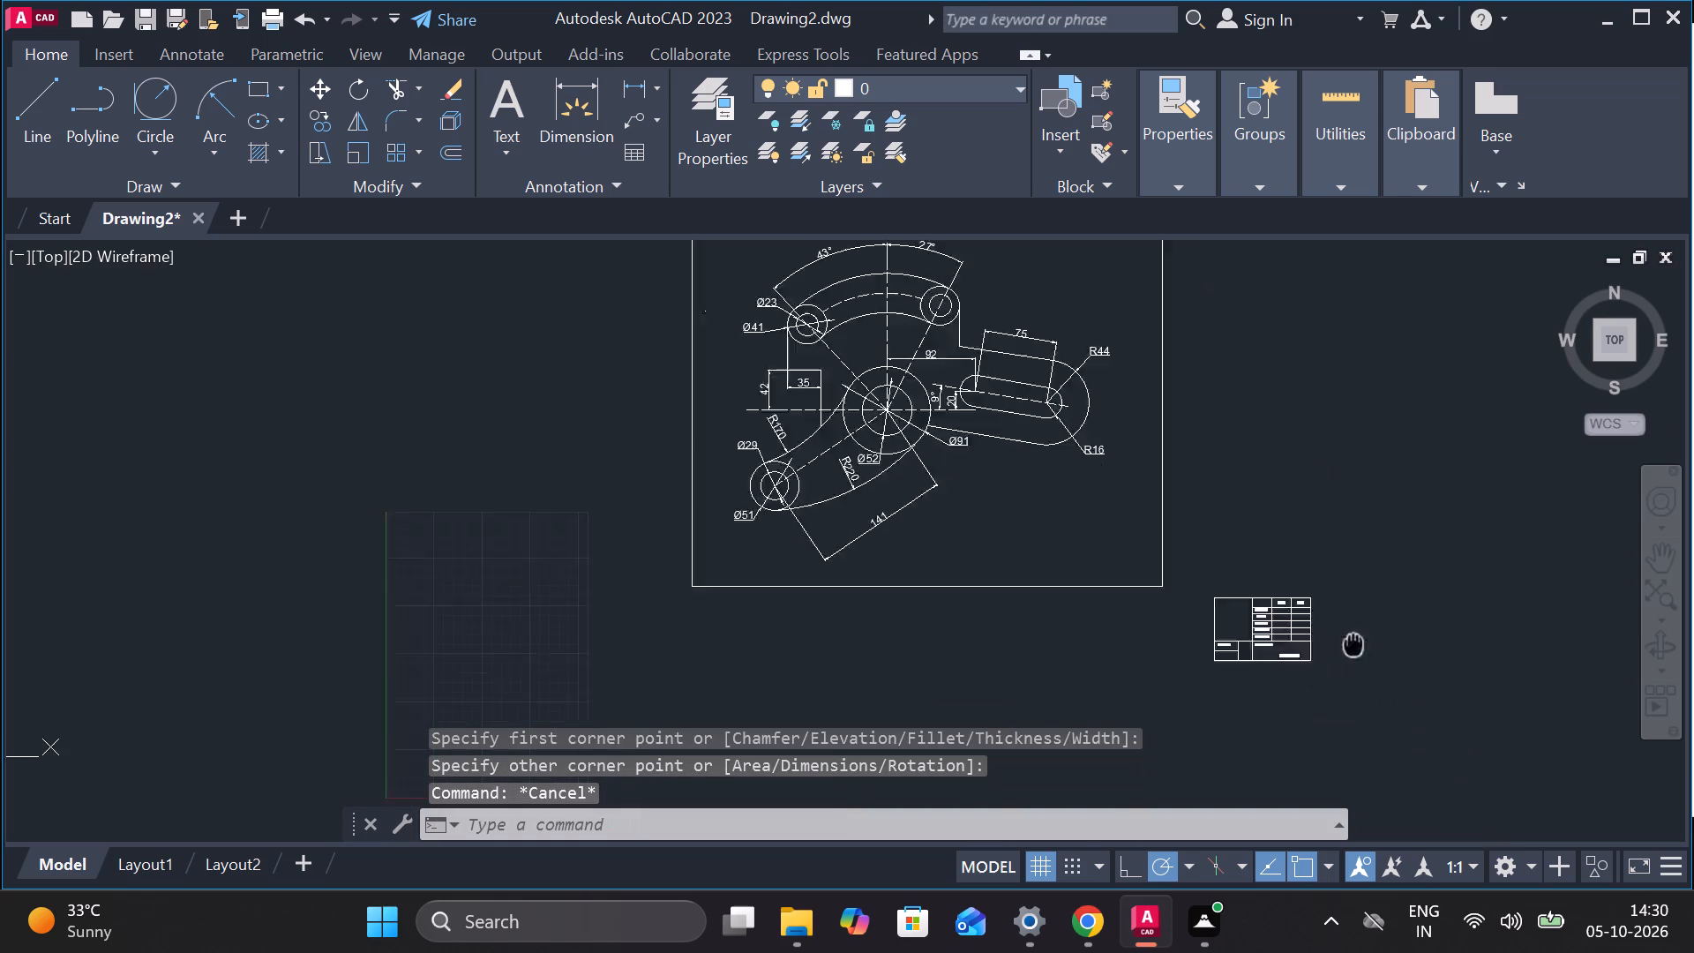
middle_click_drag(1327, 603, 1325, 600)
scroll(1291, 595, "up", 2)
left_click_drag(1397, 659, 1359, 642)
left_click(877, 321)
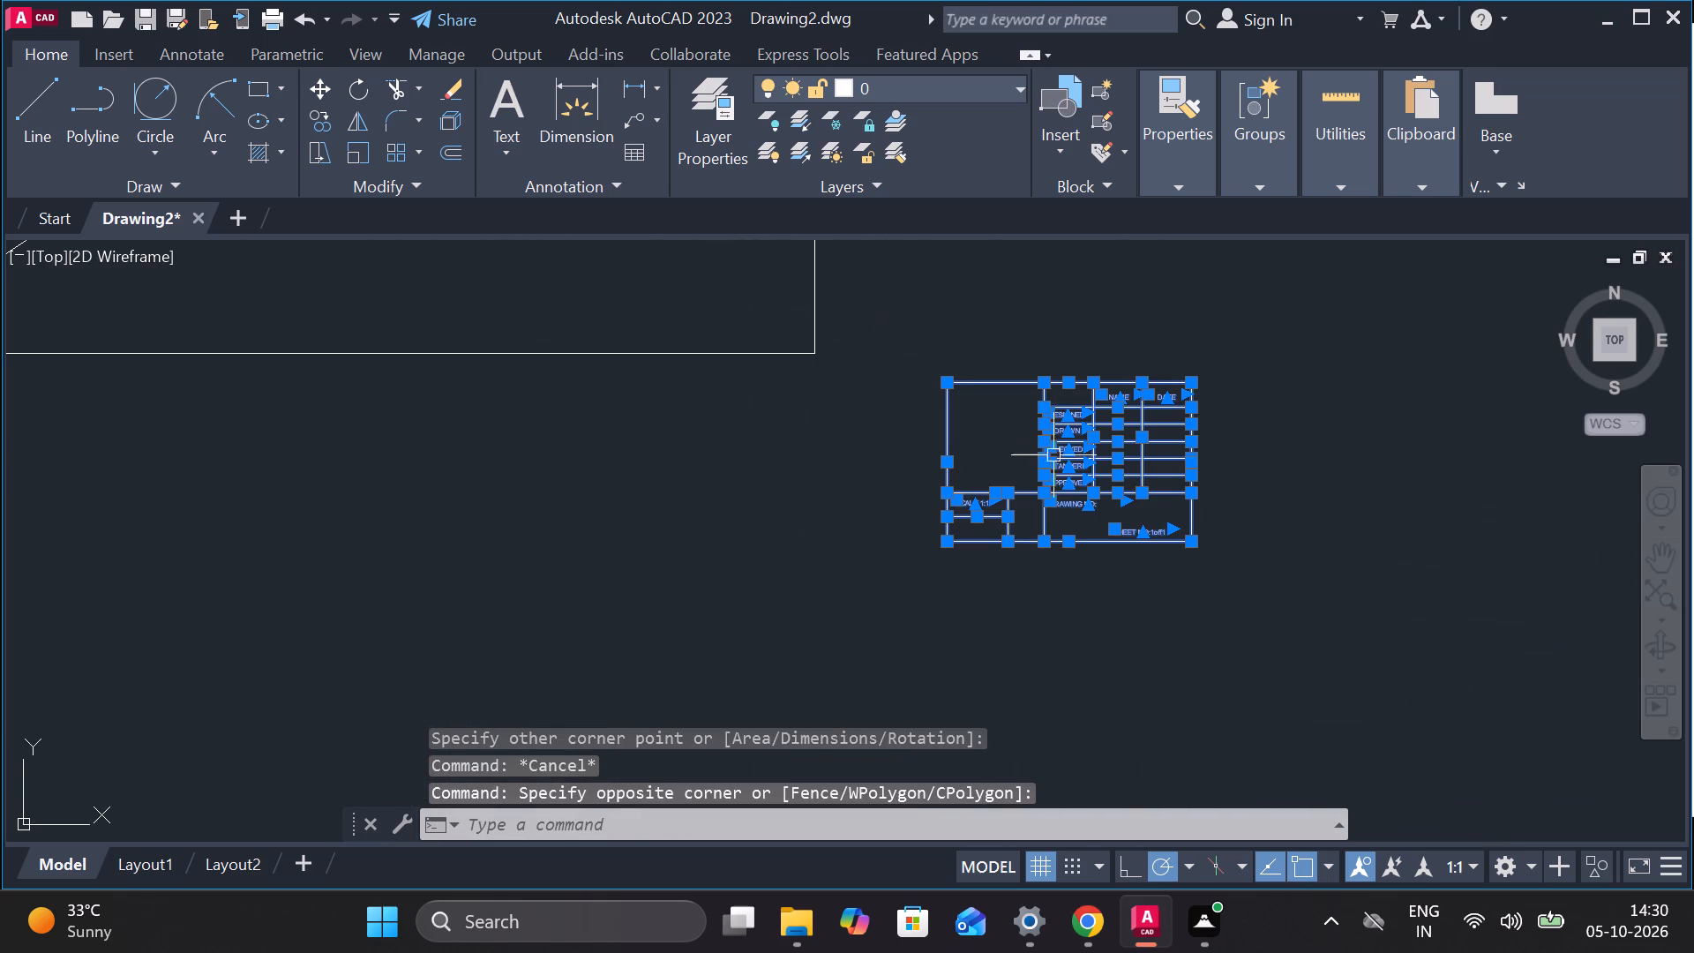
key("m")
key("Return")
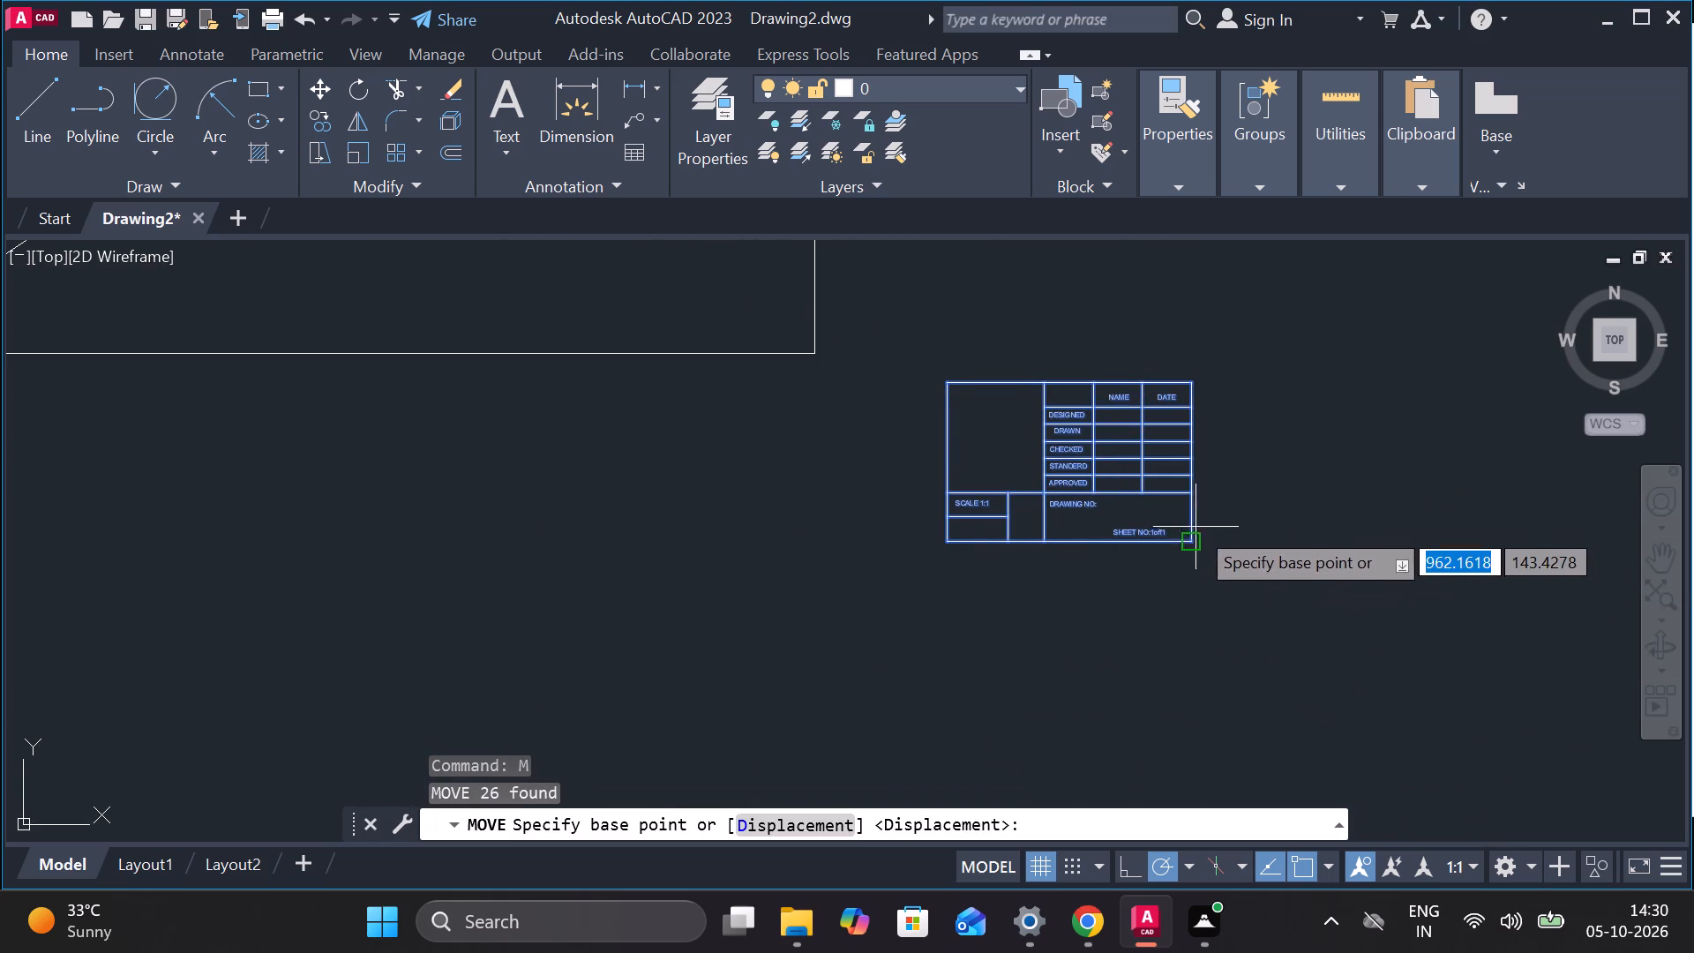
left_click(1199, 537)
scroll(806, 355, "up", 1)
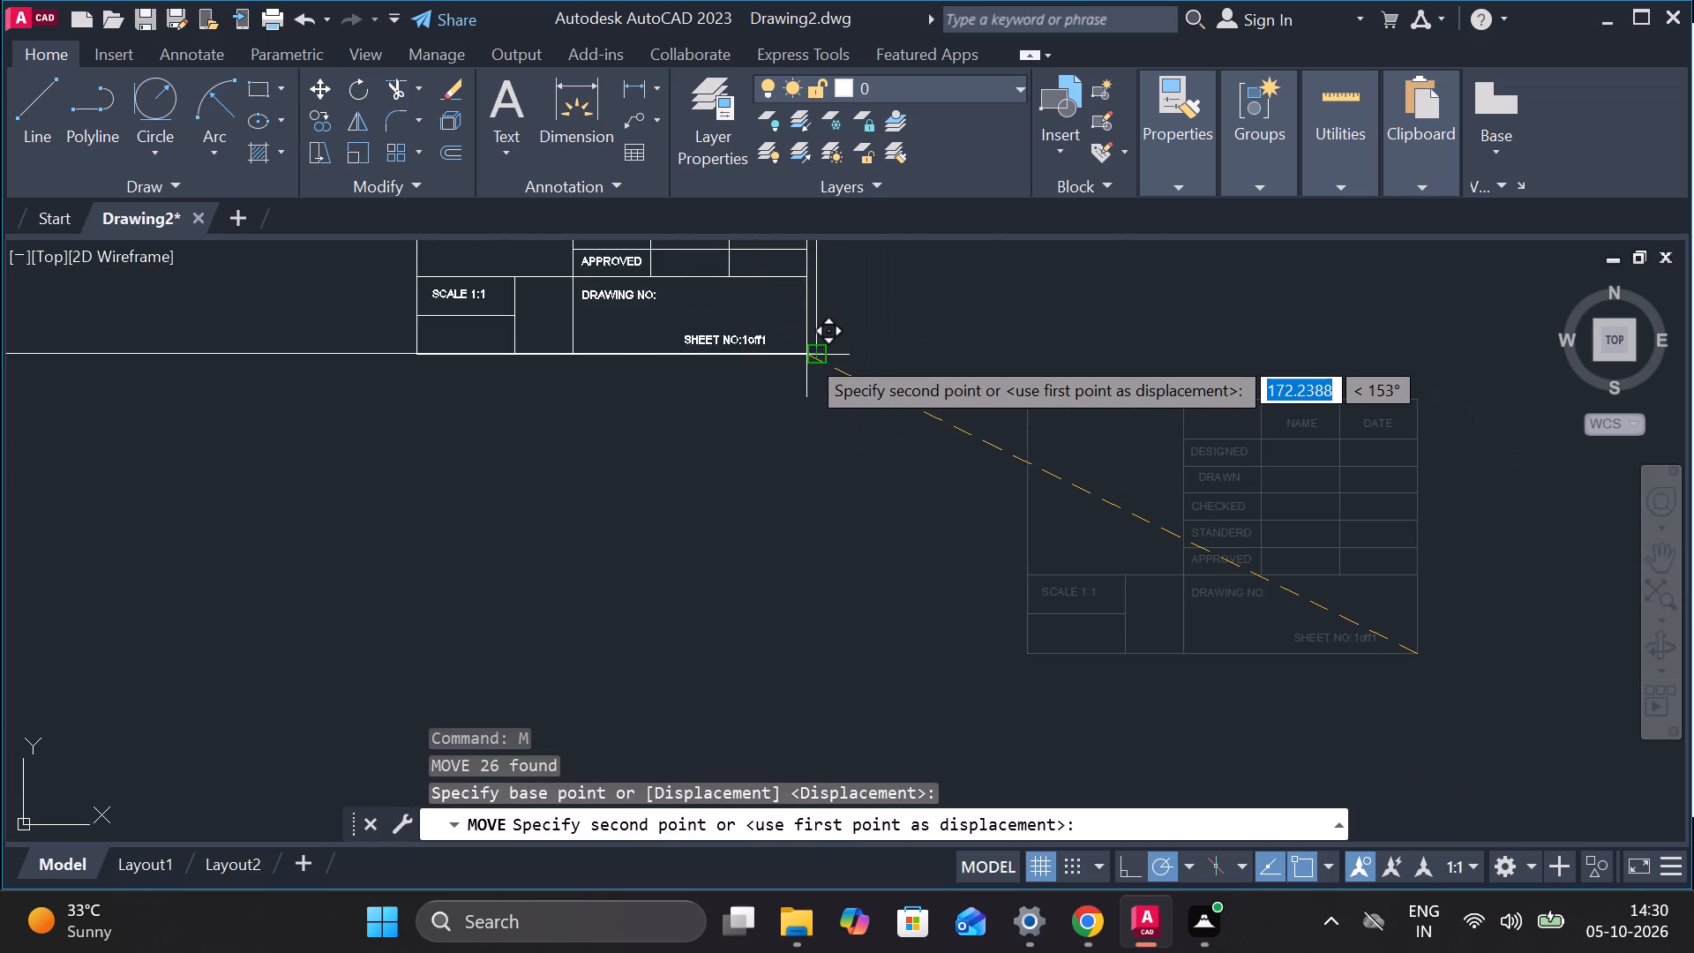
middle_click_drag(823, 353, 829, 567)
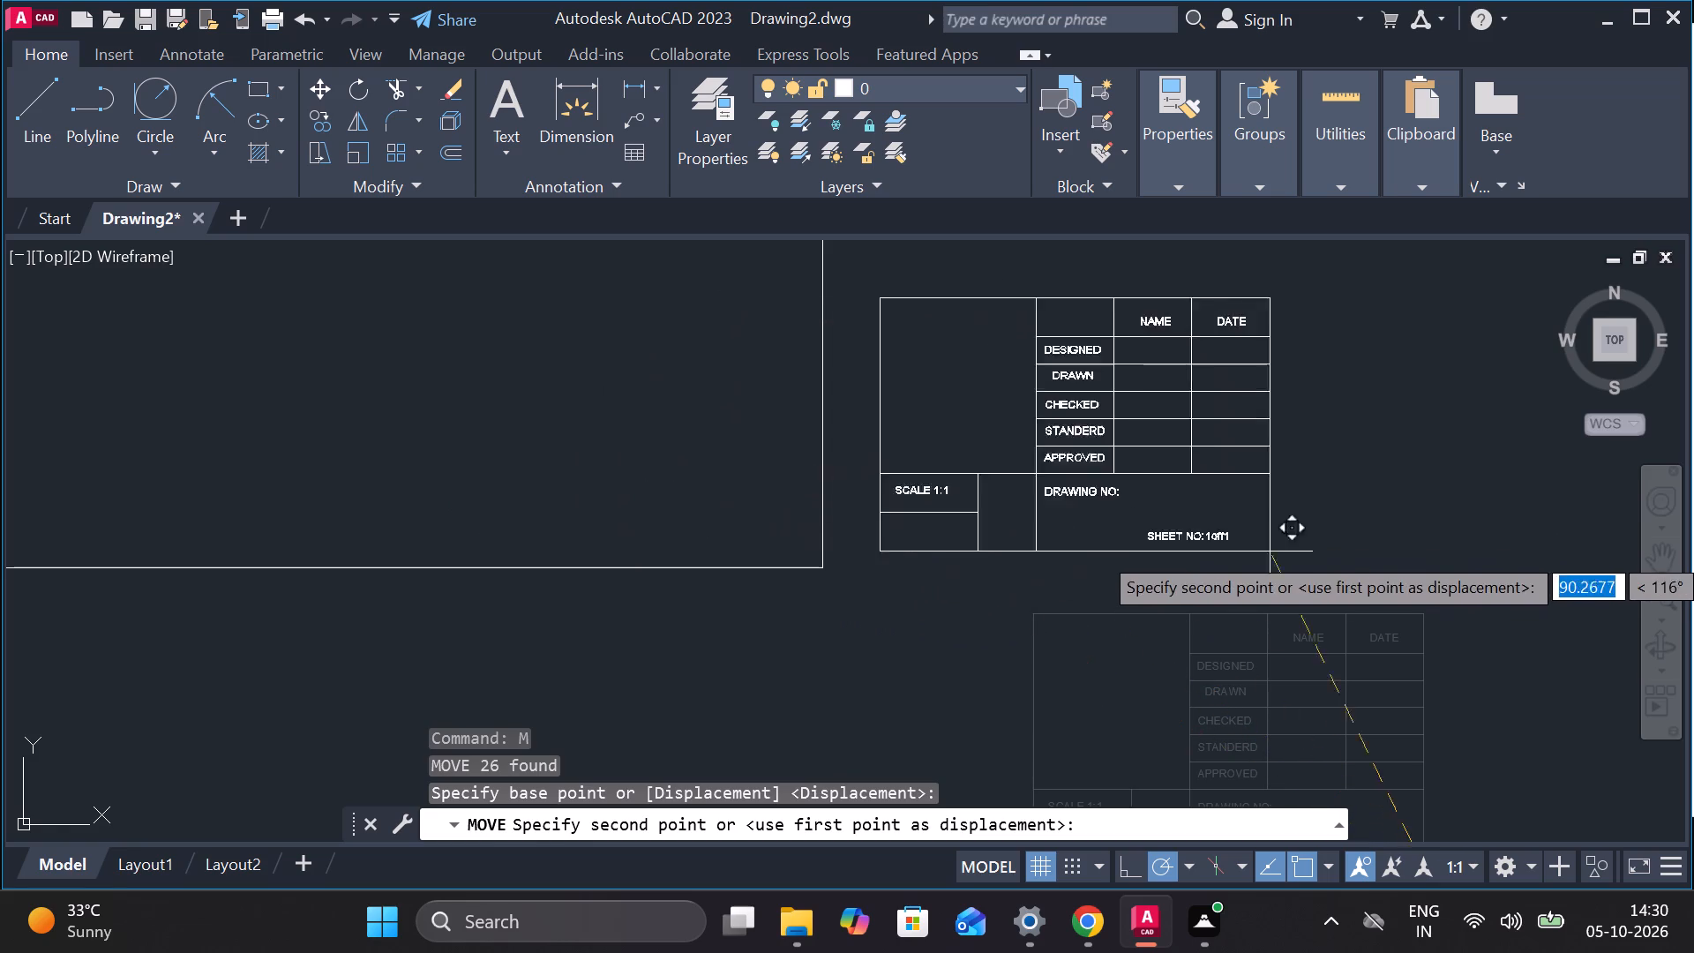
middle_click_drag(1341, 548, 1321, 548)
scroll(1393, 605, "up", 1)
scroll(1392, 613, "down", 2)
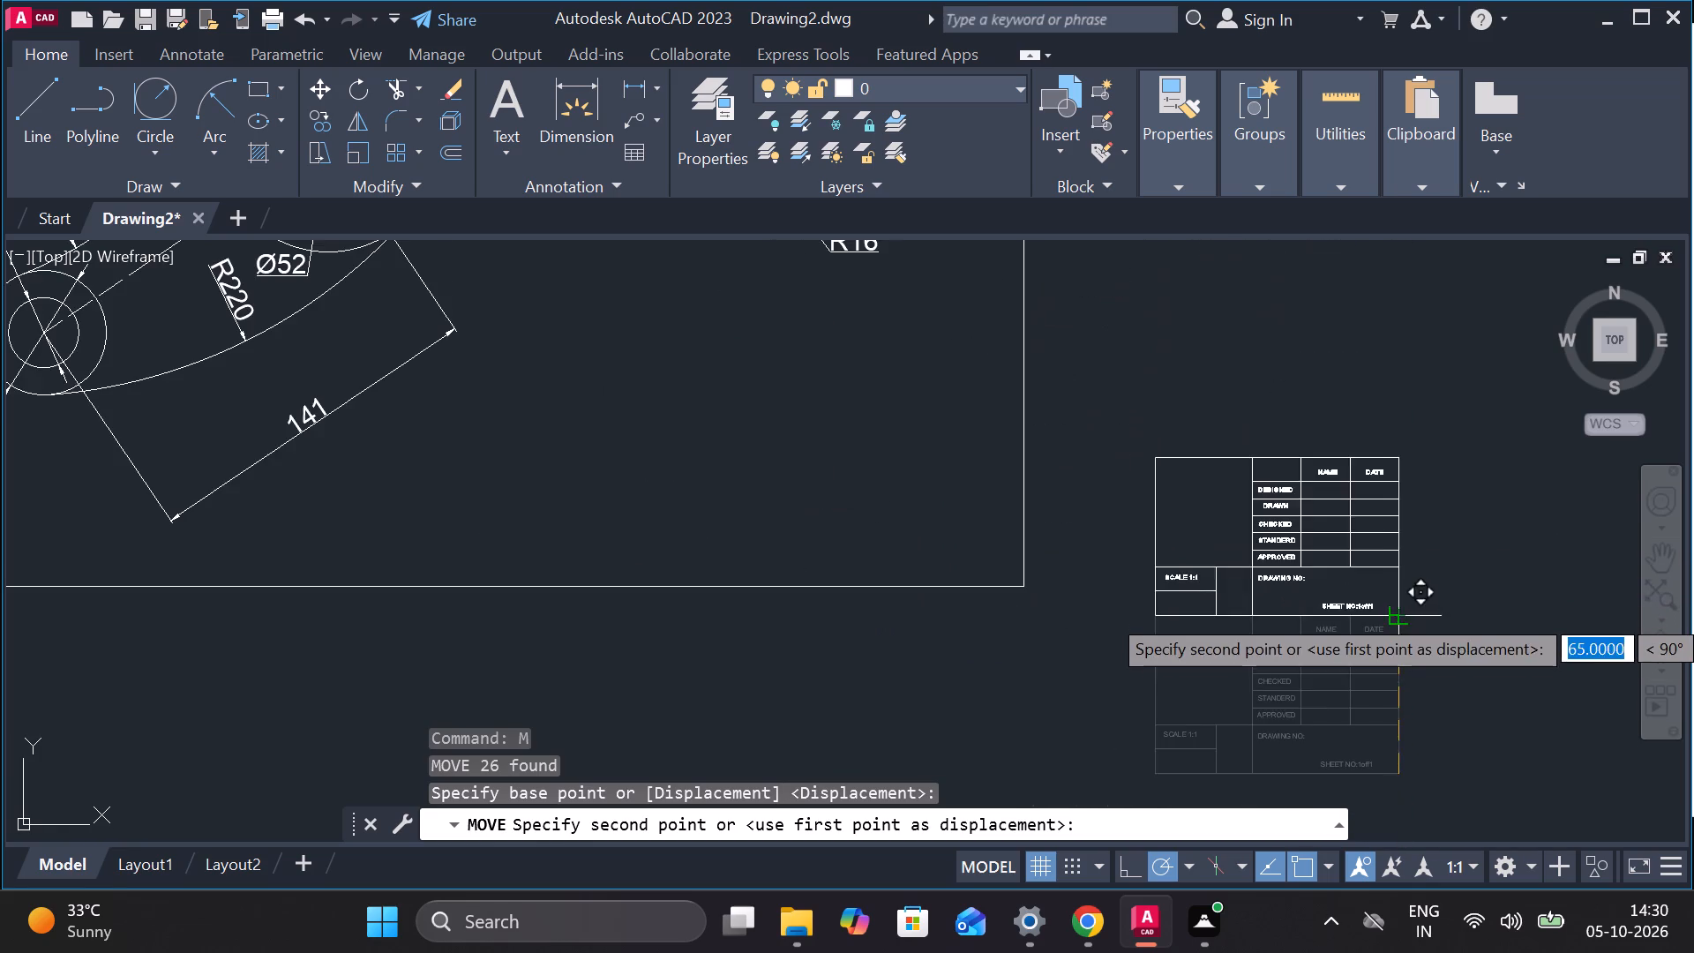
middle_click_drag(1363, 662, 1230, 372)
scroll(1106, 624, "up", 1)
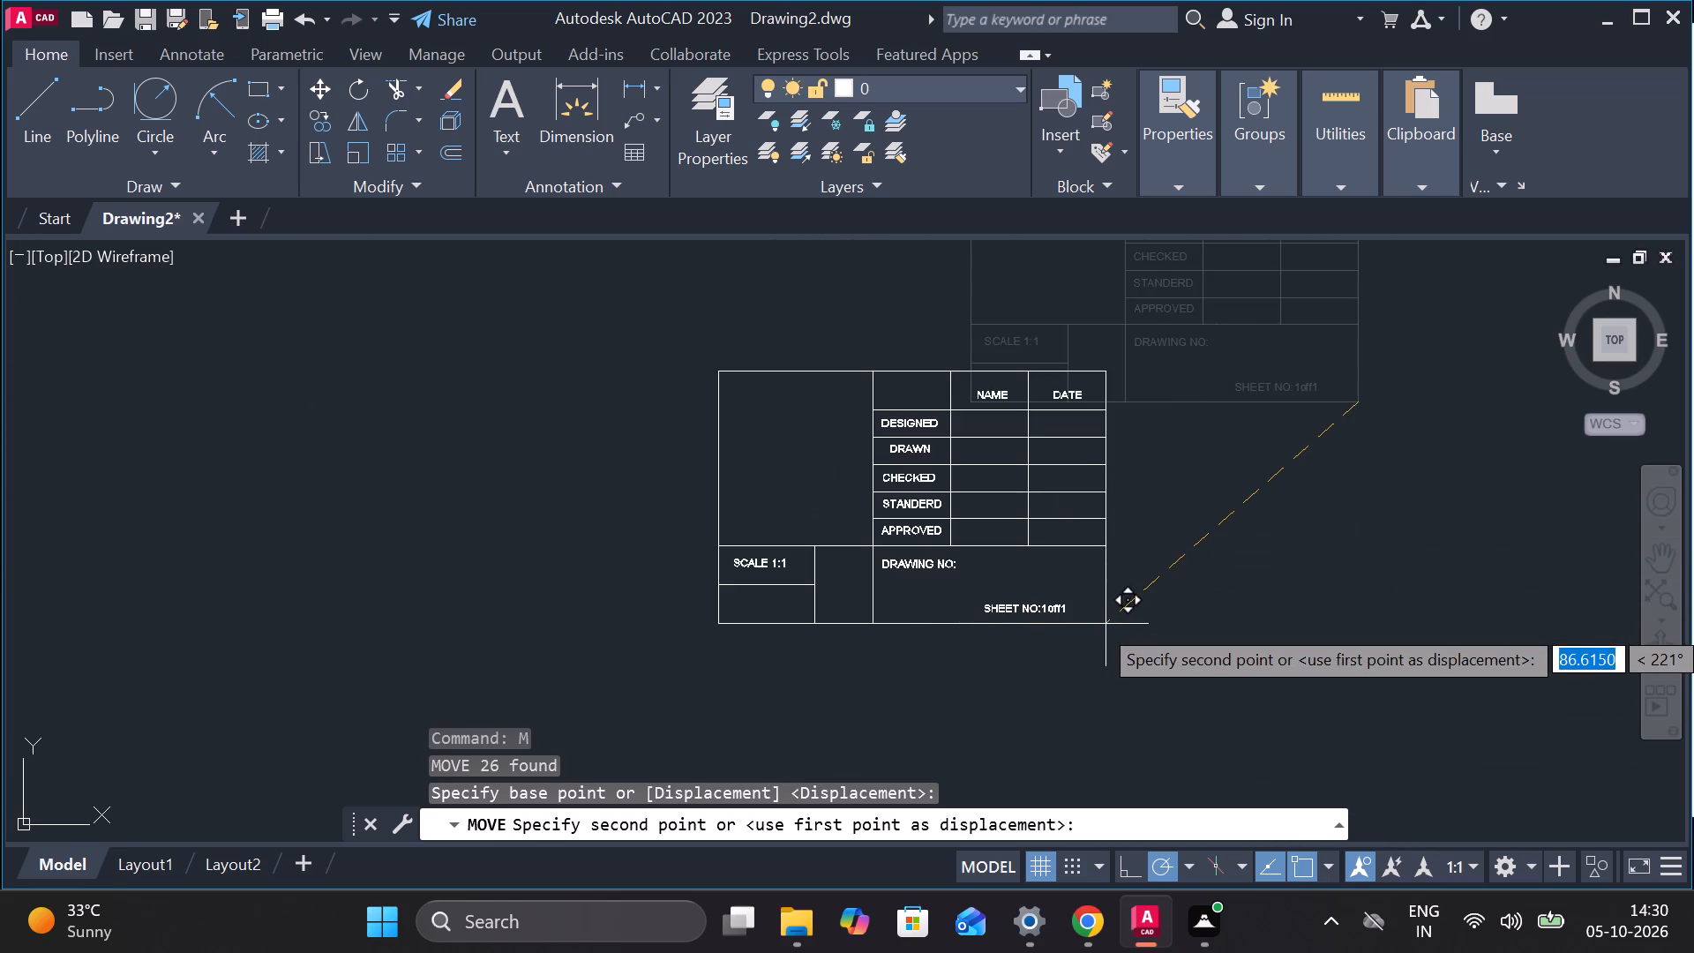
left_click(1103, 640)
Offset the title block's right edge 190 to the left, placing a vertical line beyond its left side.
scroll(1162, 634, "up", 2)
scroll(1153, 598, "down", 1)
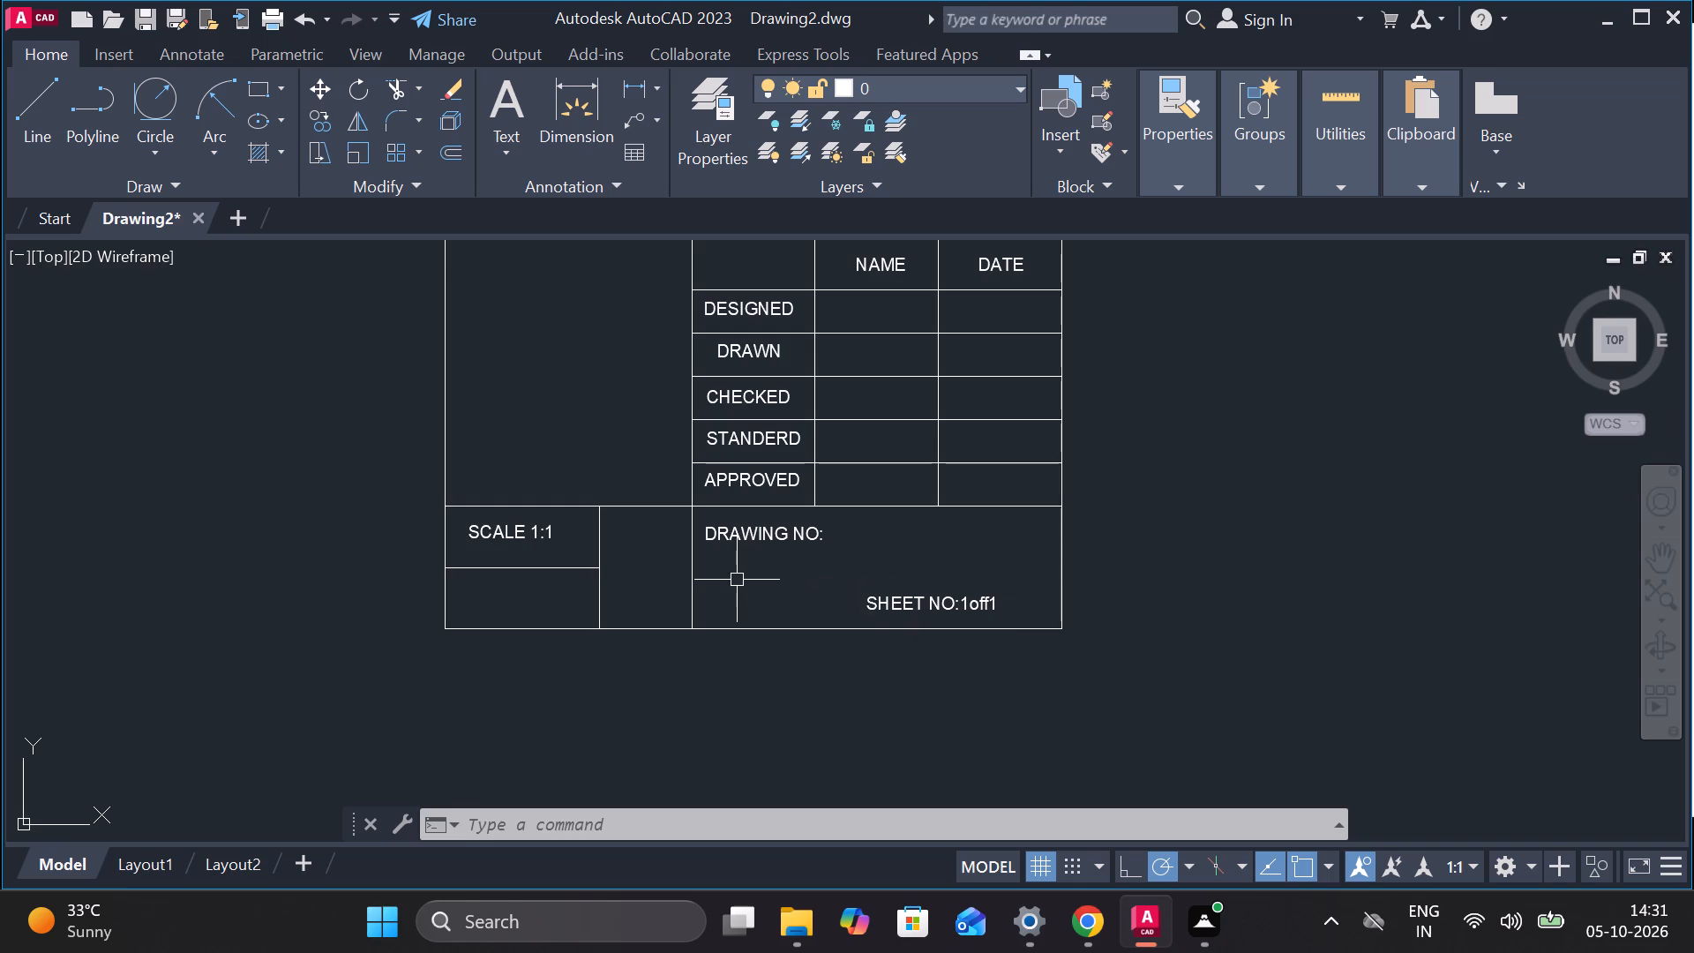
middle_click_drag(755, 584, 883, 615)
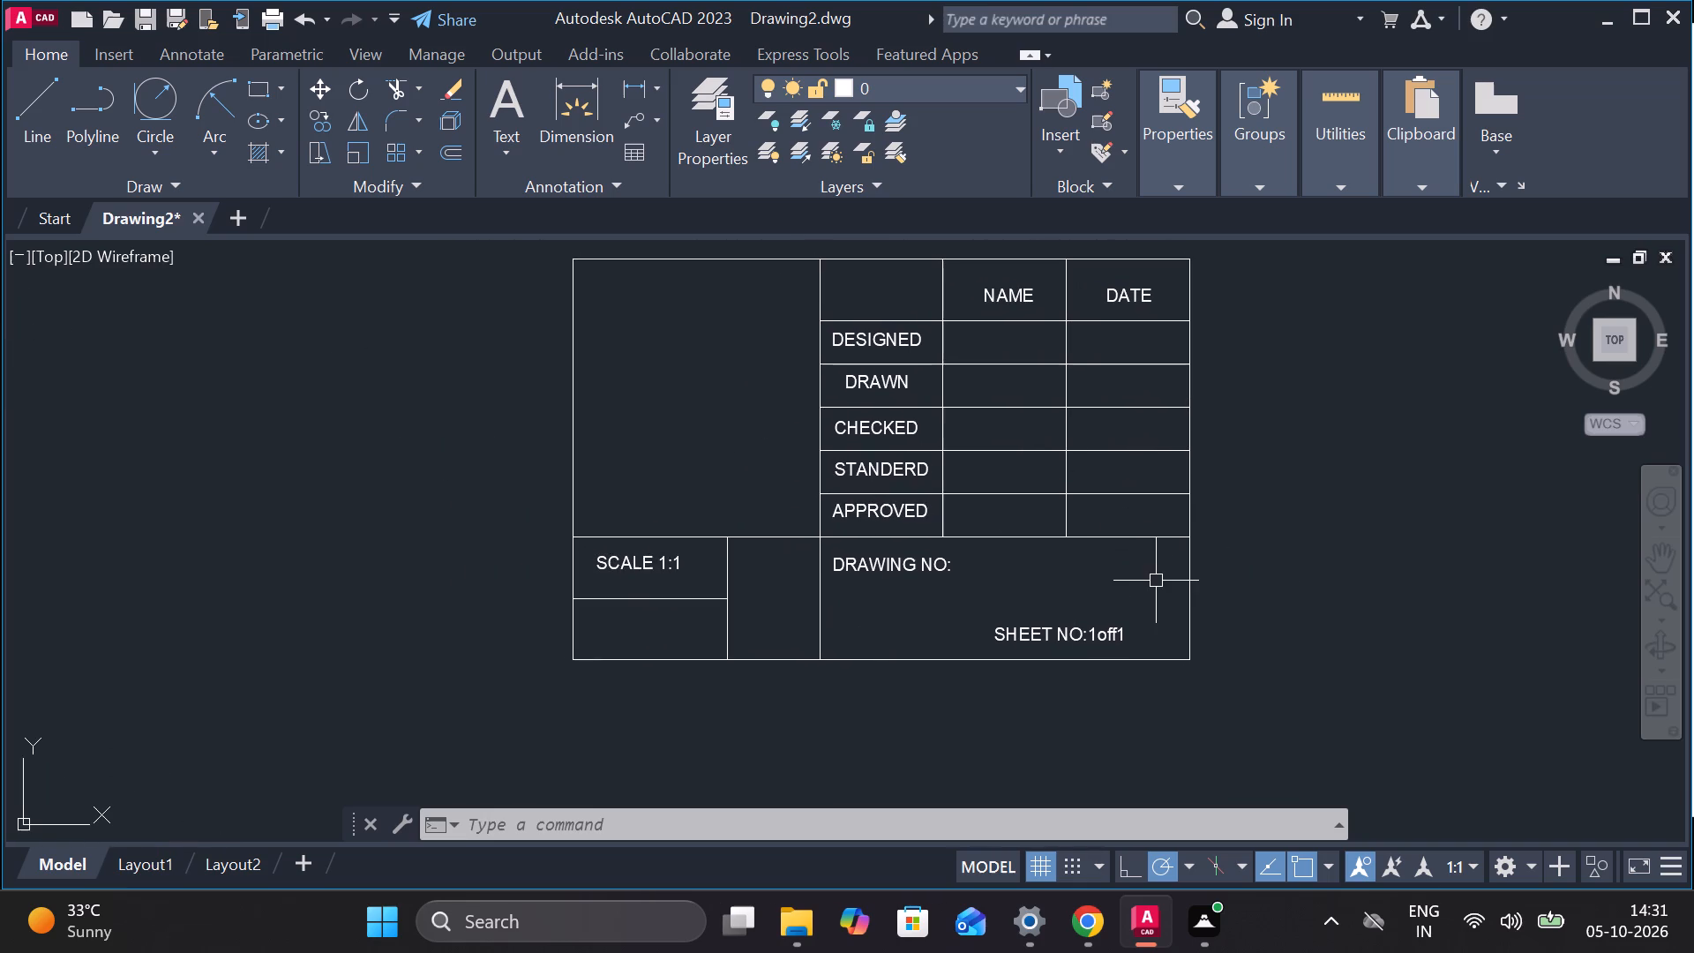
left_click(1186, 597)
key("o")
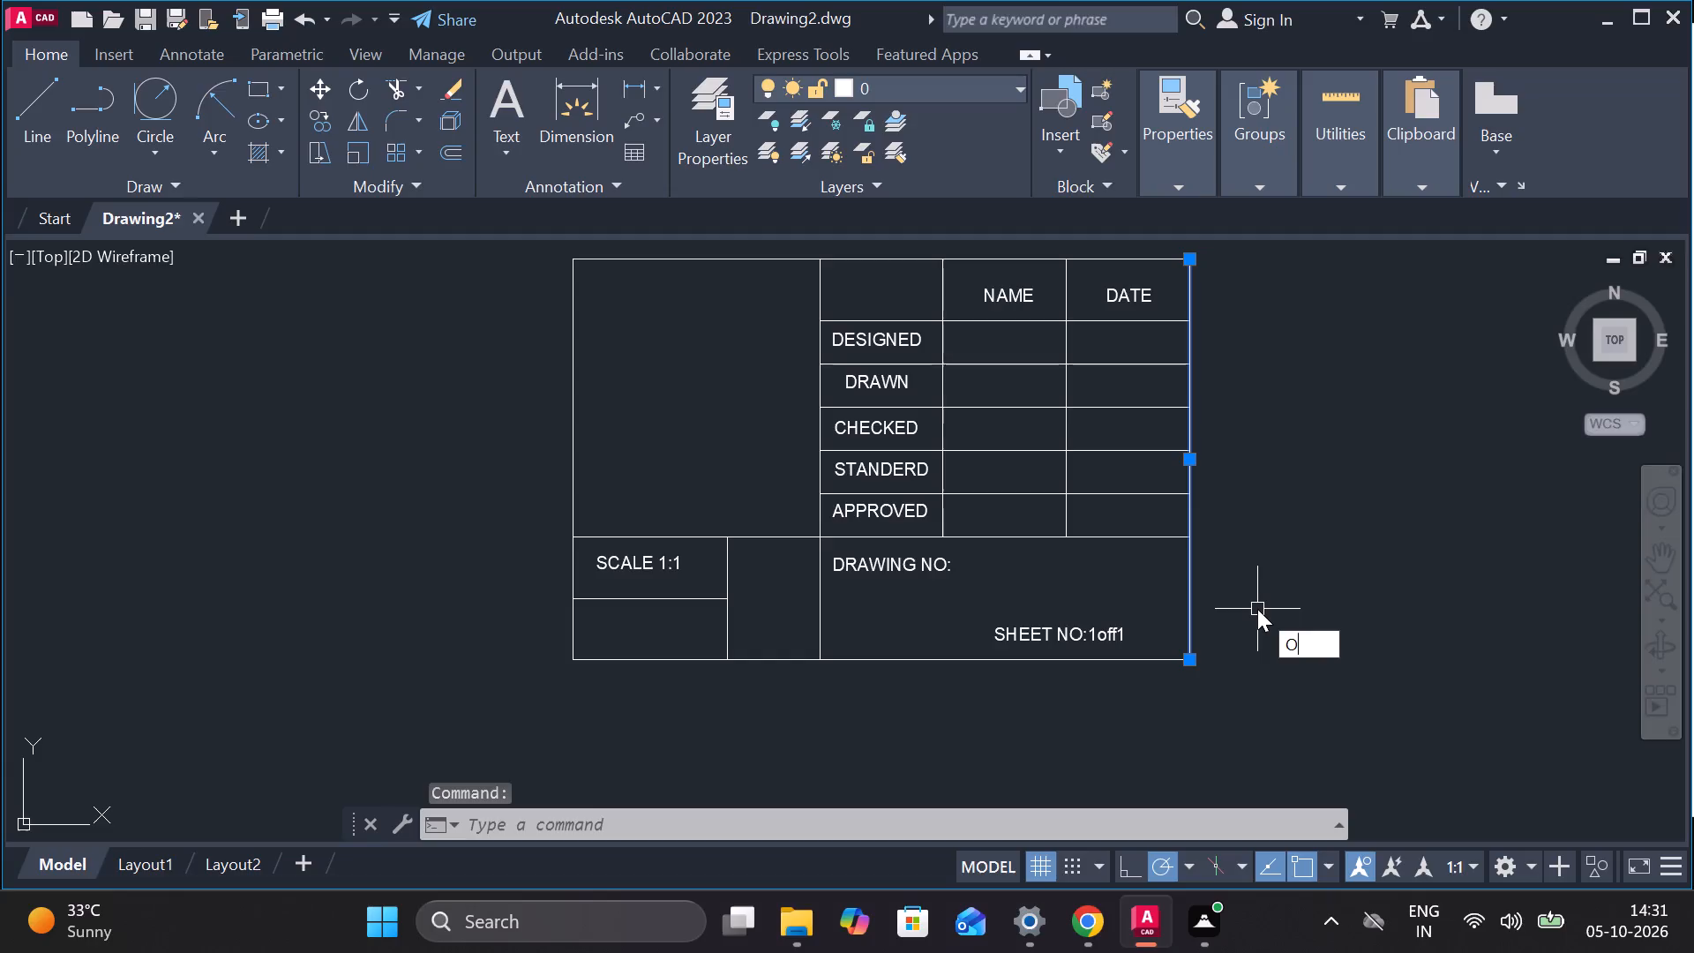
key("Return")
key("Return")
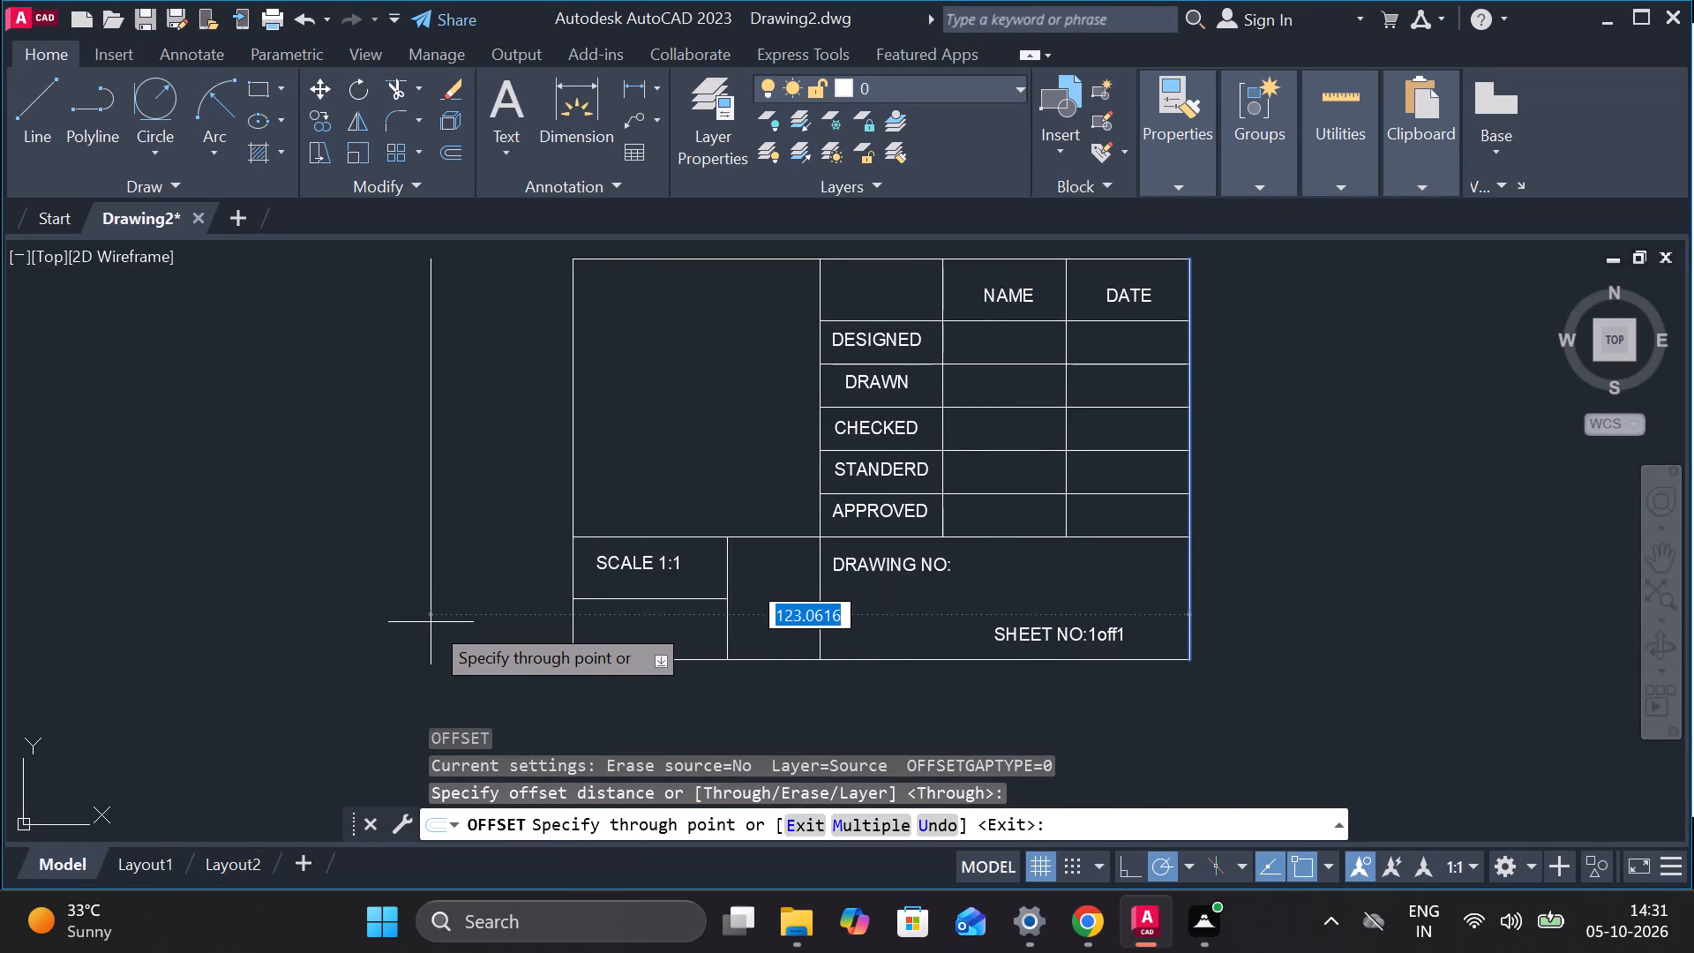
type("19")
key("0")
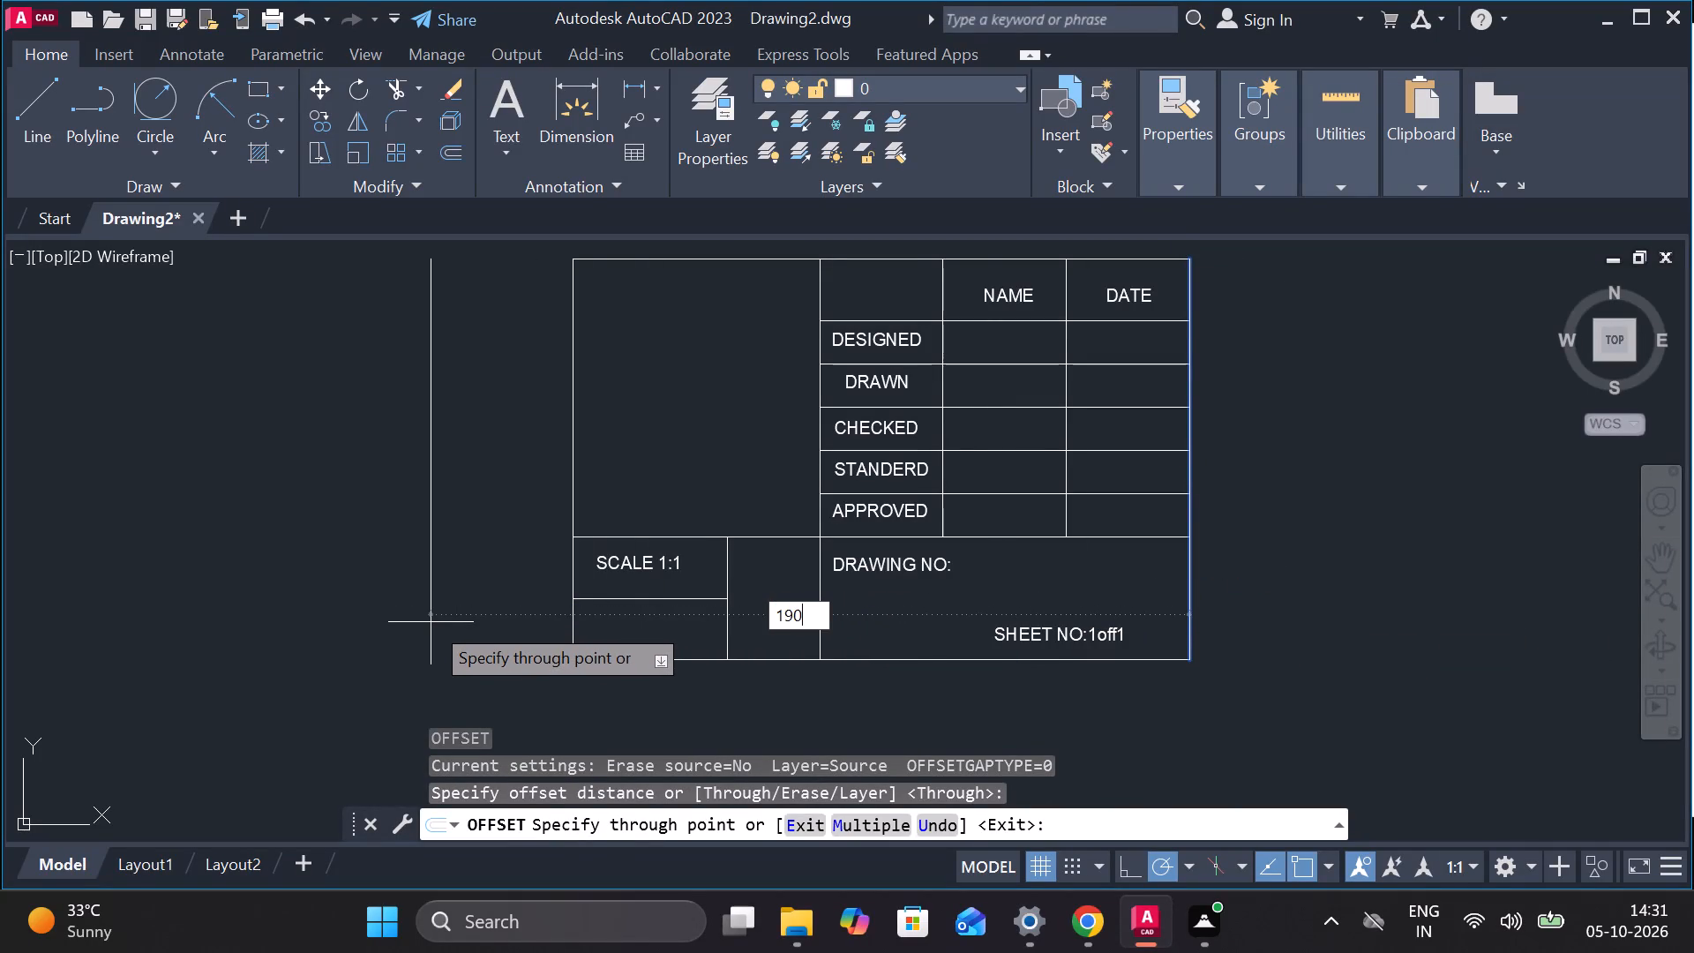
key("Return")
scroll(431, 622, "down", 2)
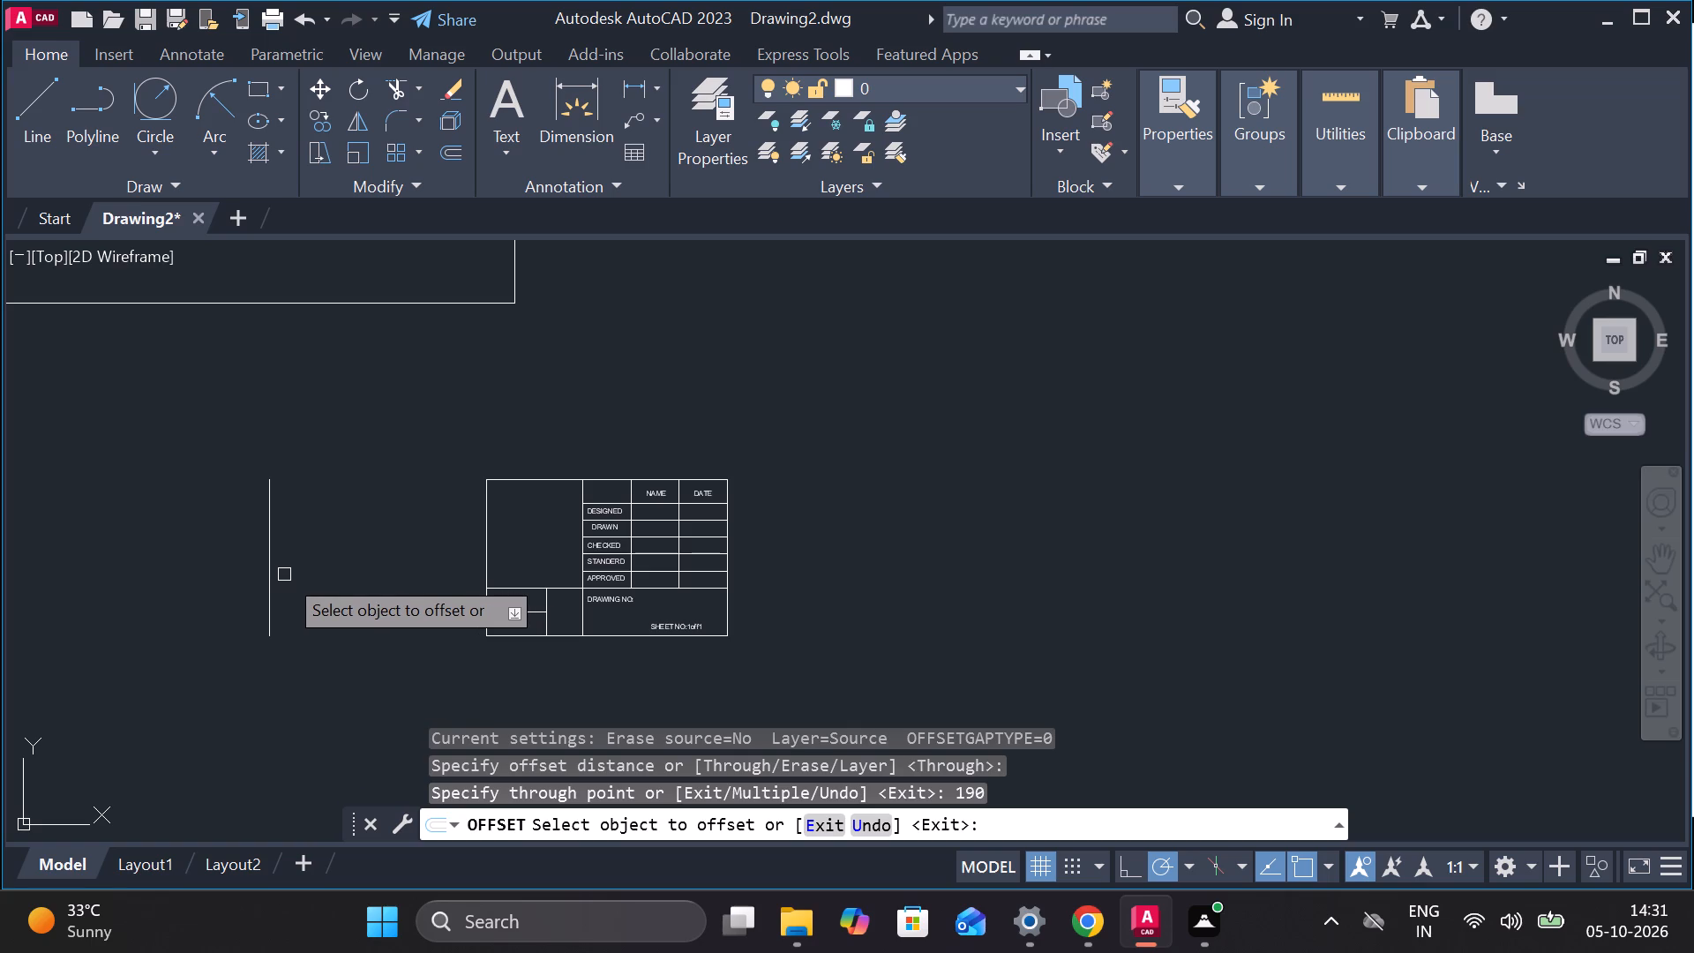
scroll(299, 590, "up", 1)
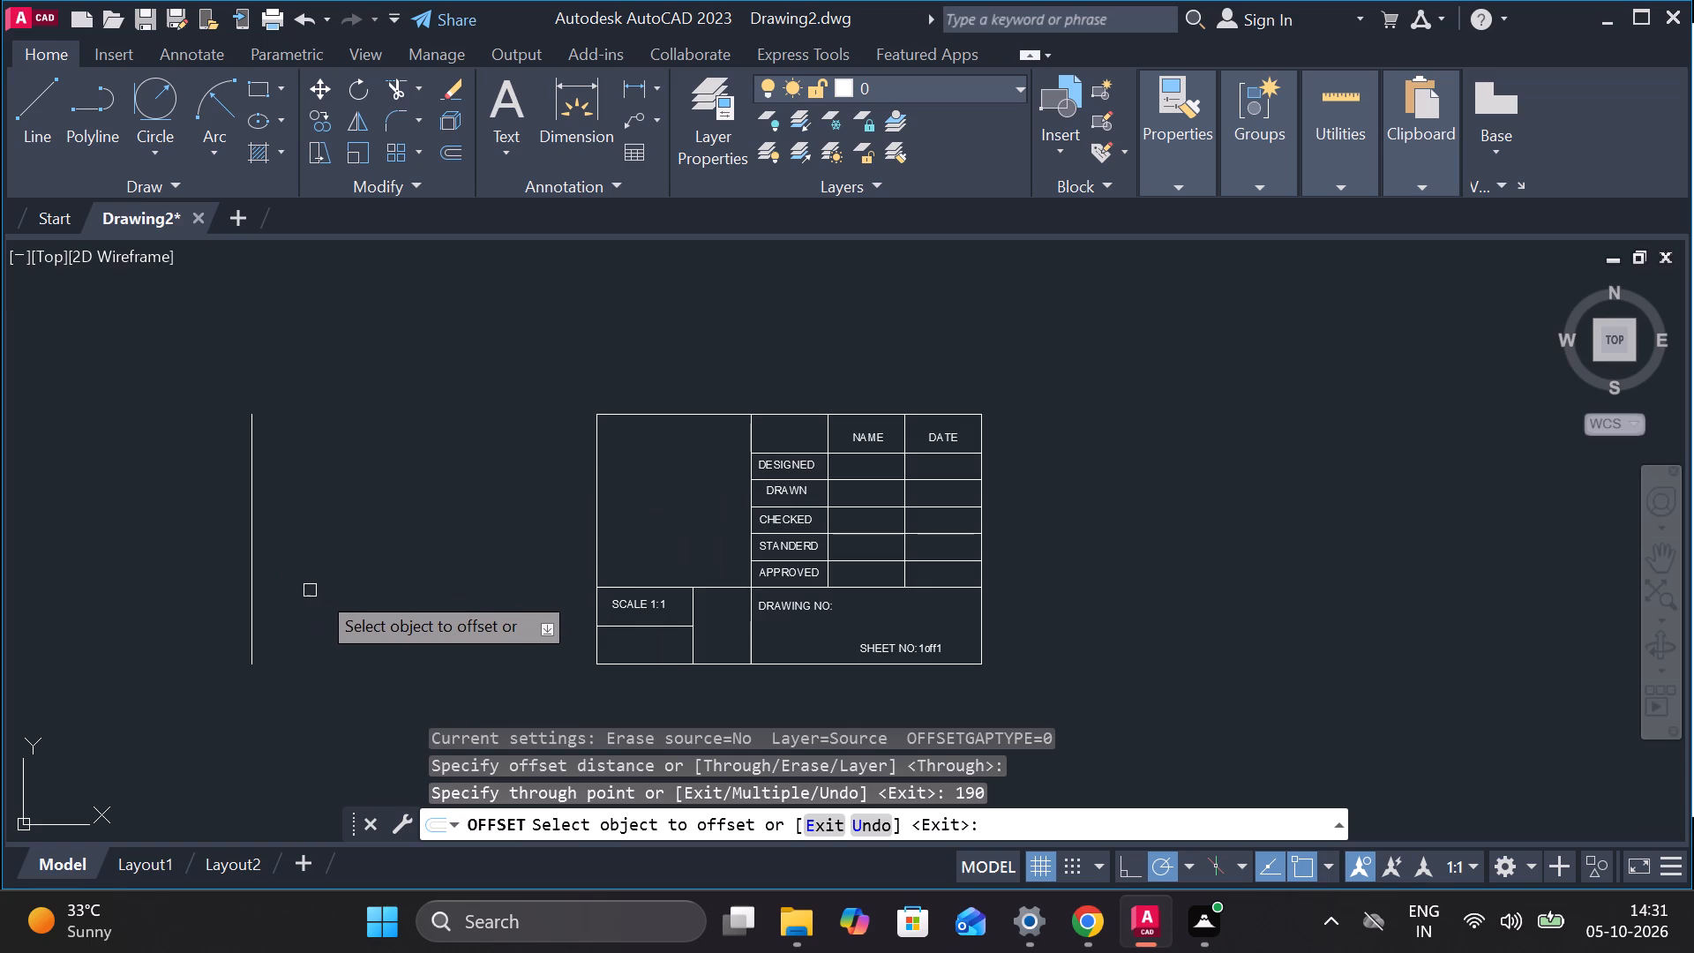
key("Escape")
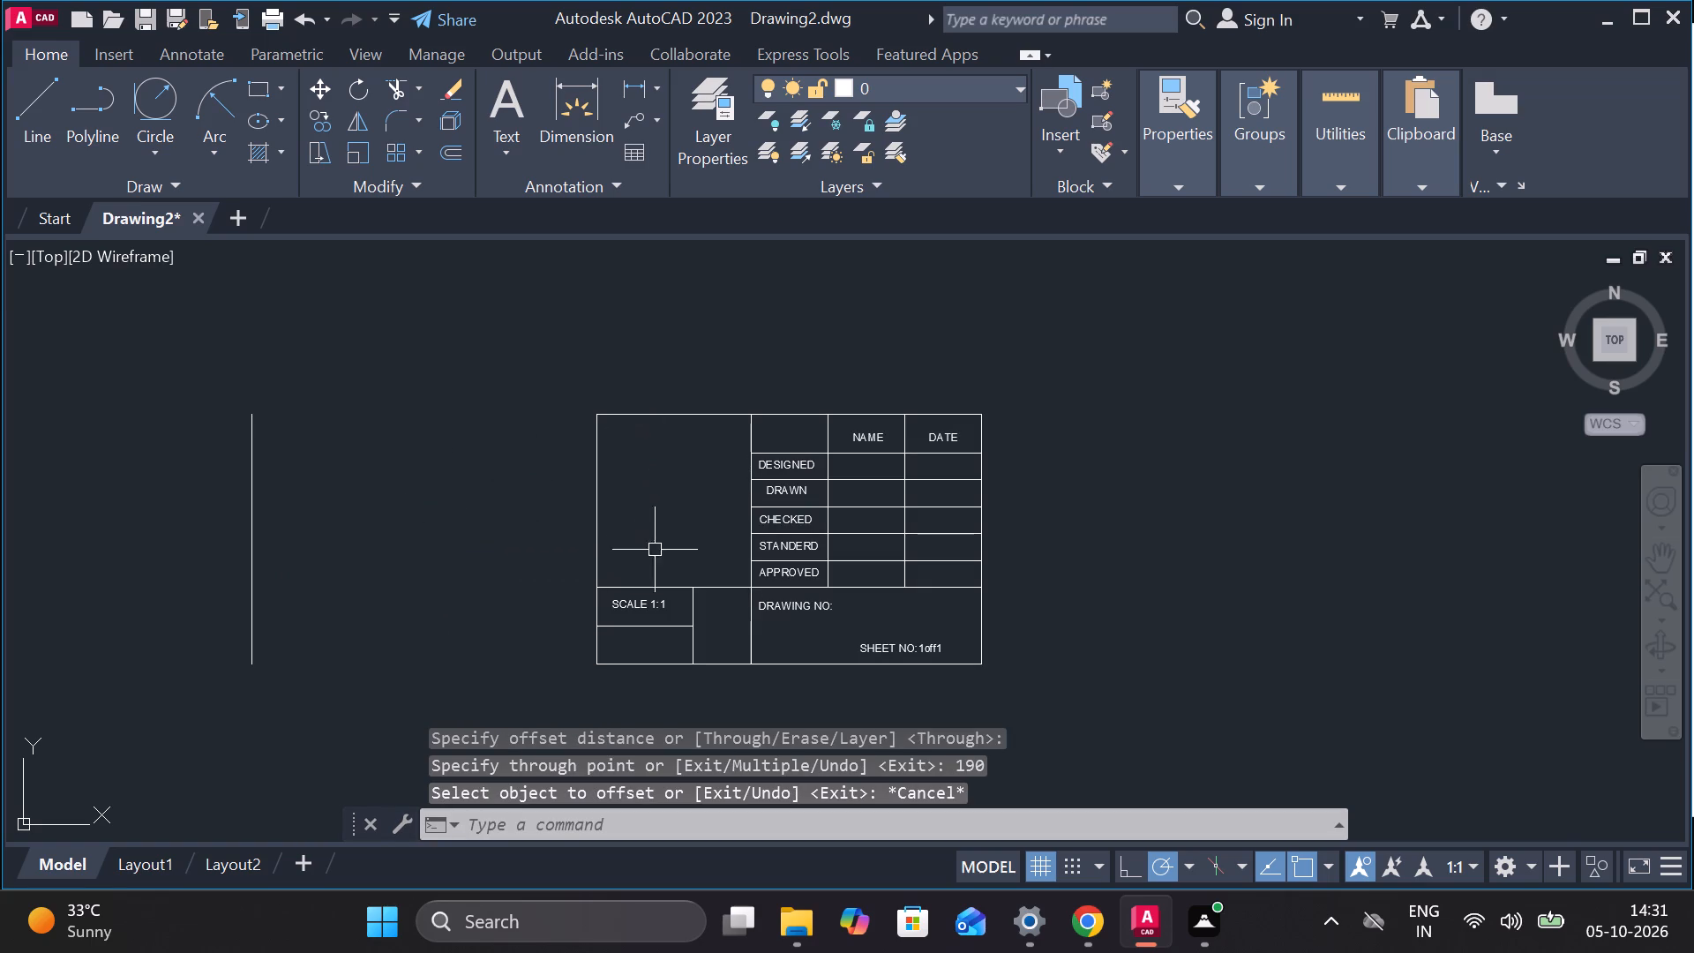
Extend the title block's top, bottom and two lower horizontal lines to the new vertical line on its left.
type("EX")
key("Return")
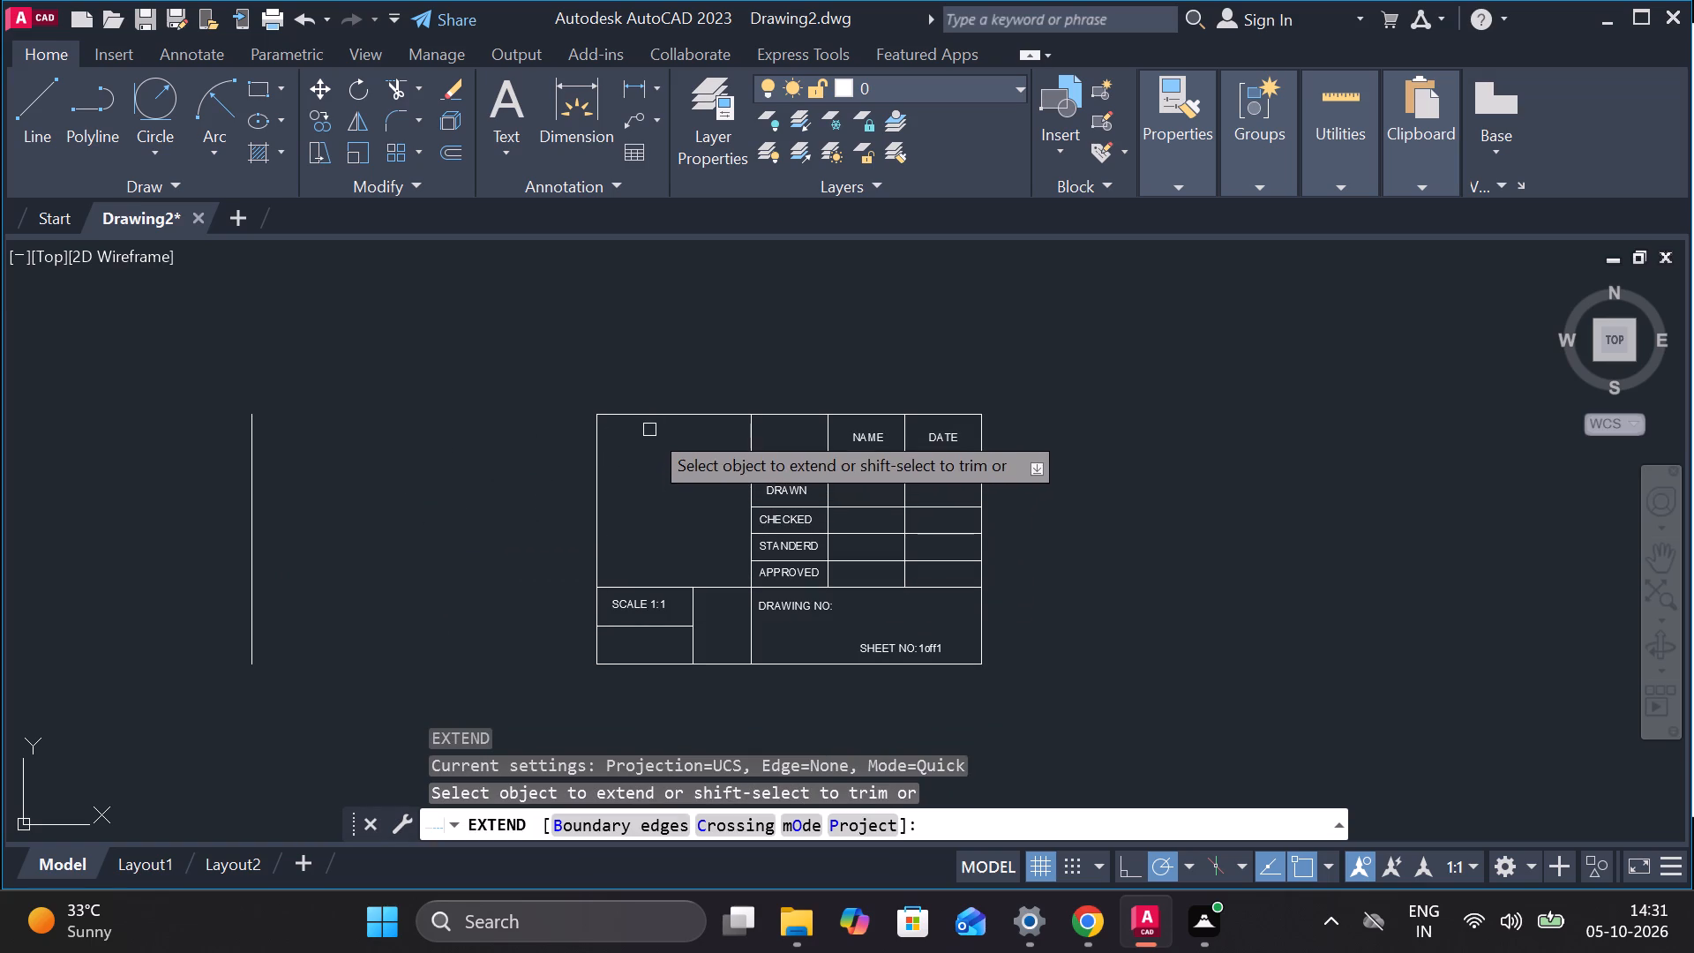
left_click(645, 420)
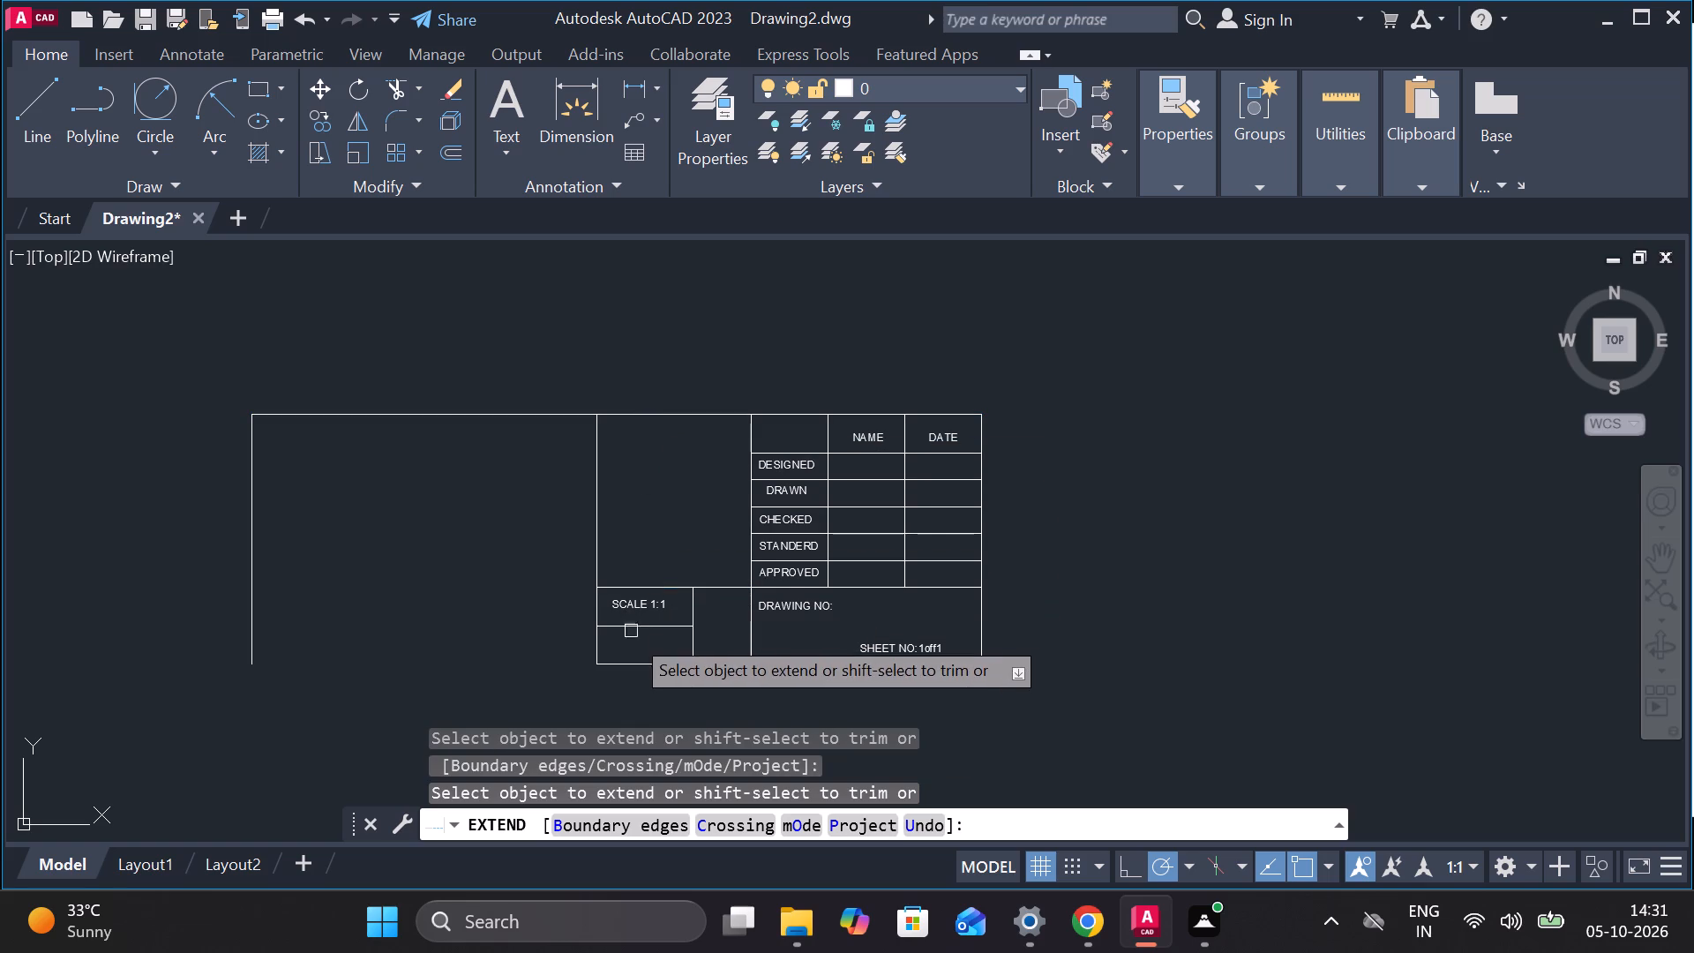
left_click(629, 664)
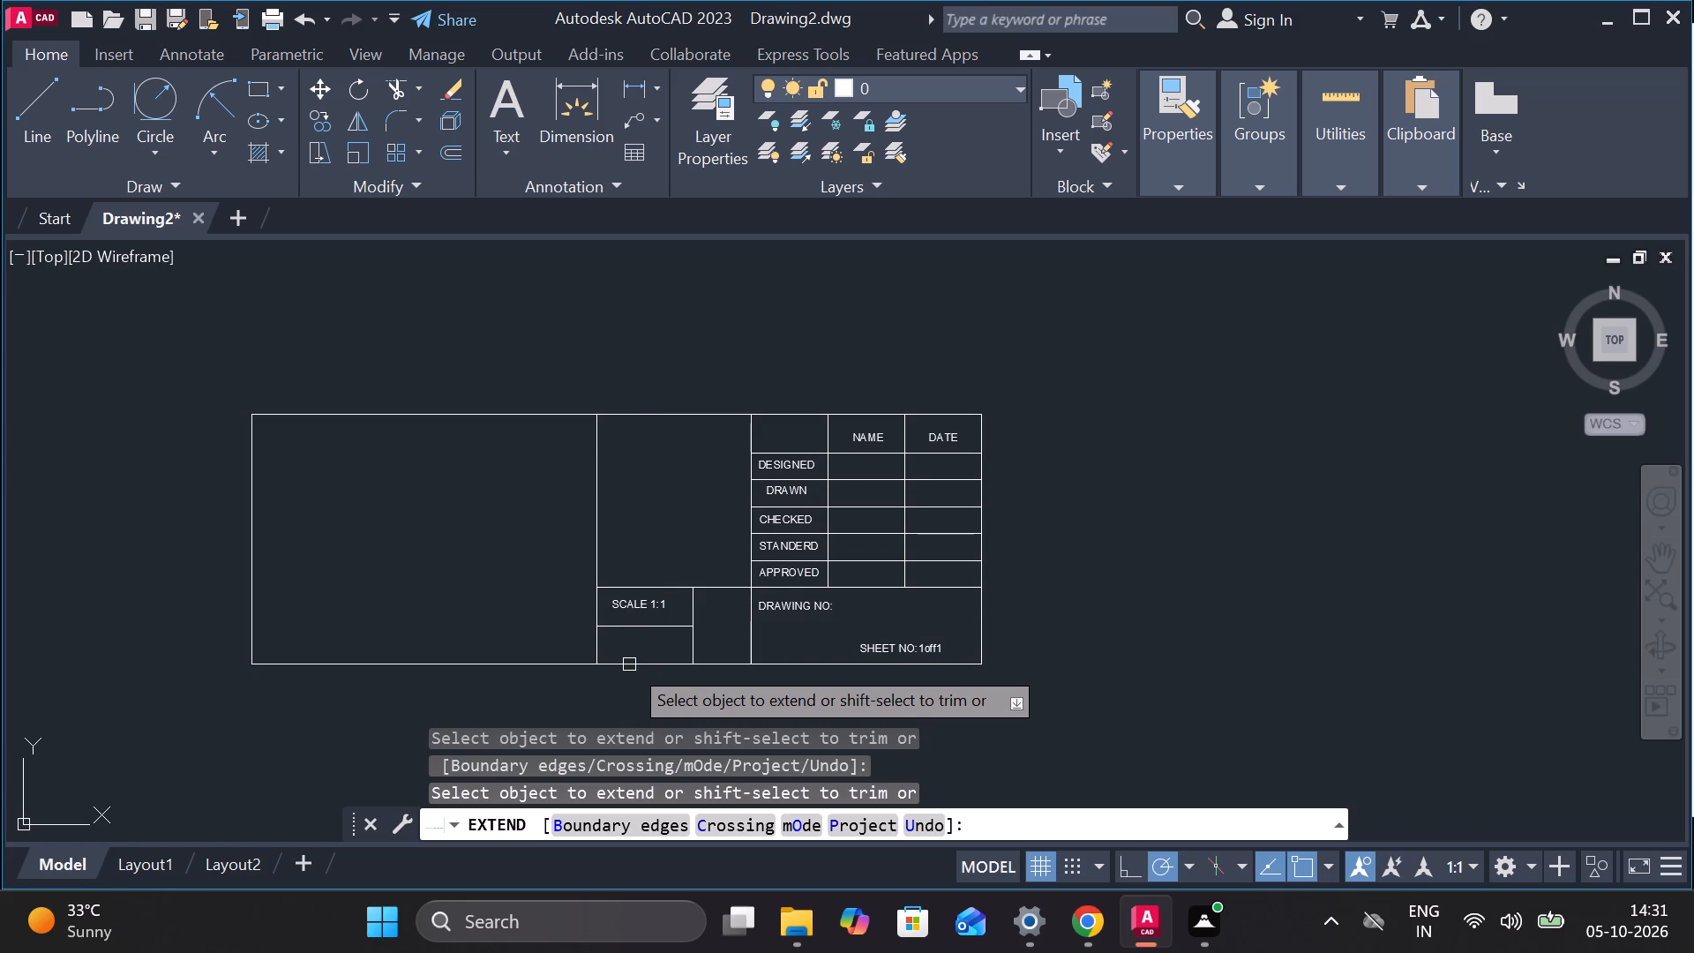
left_click(627, 631)
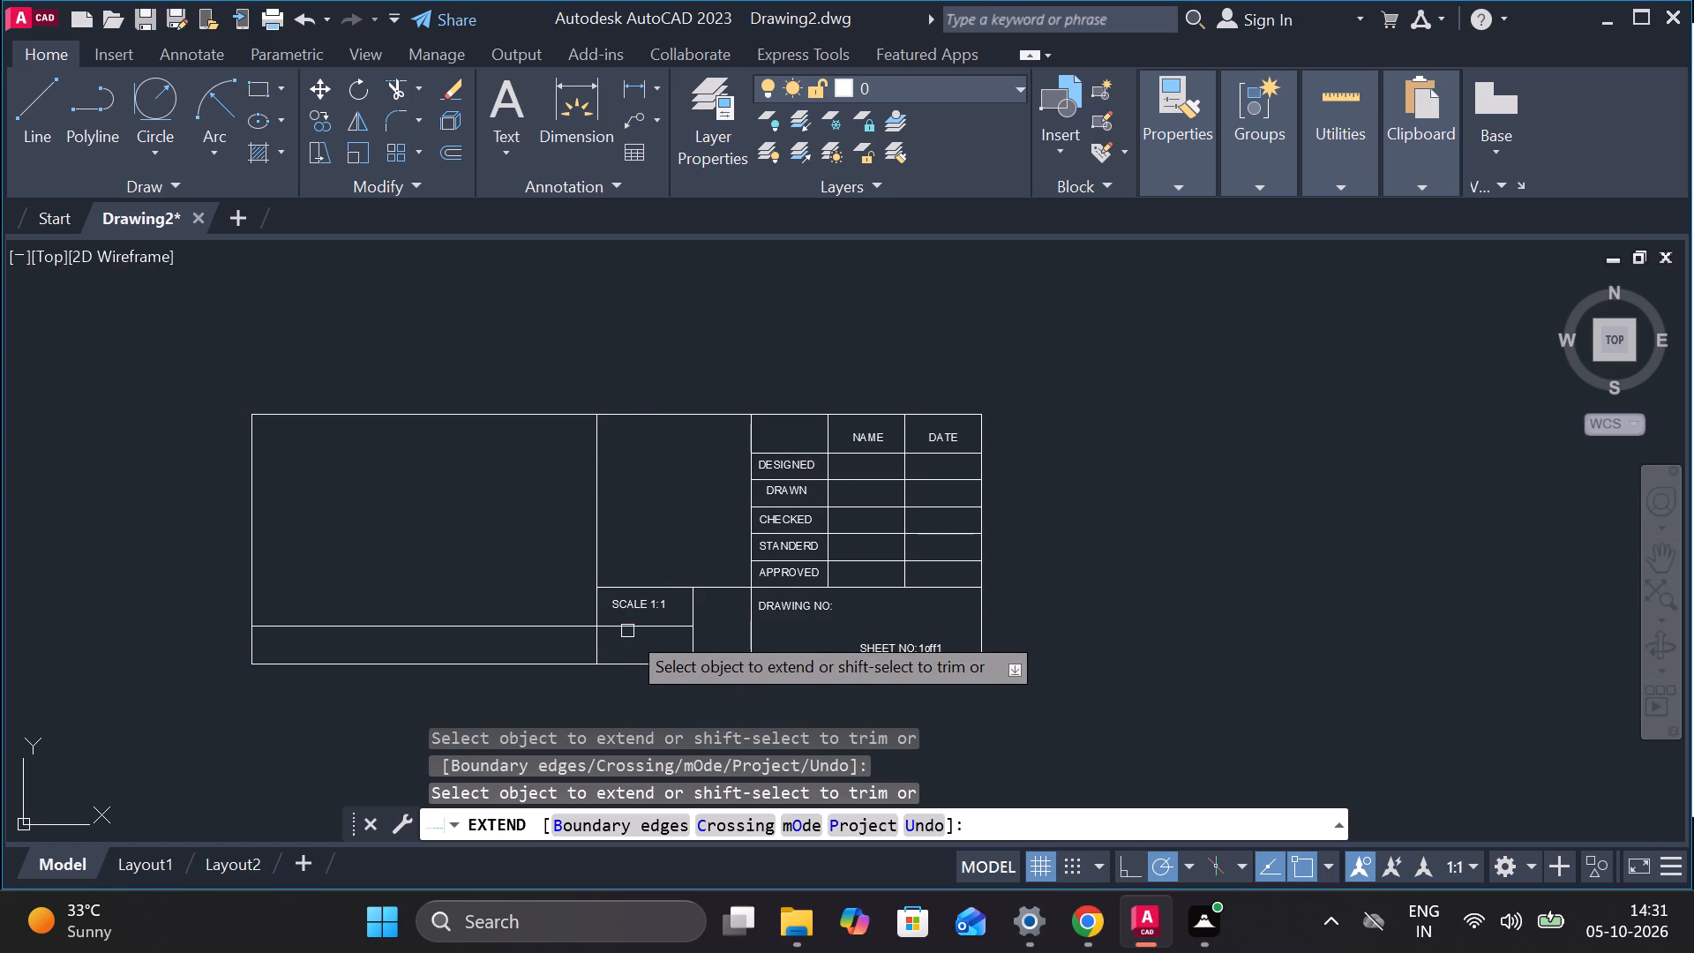
left_click(641, 589)
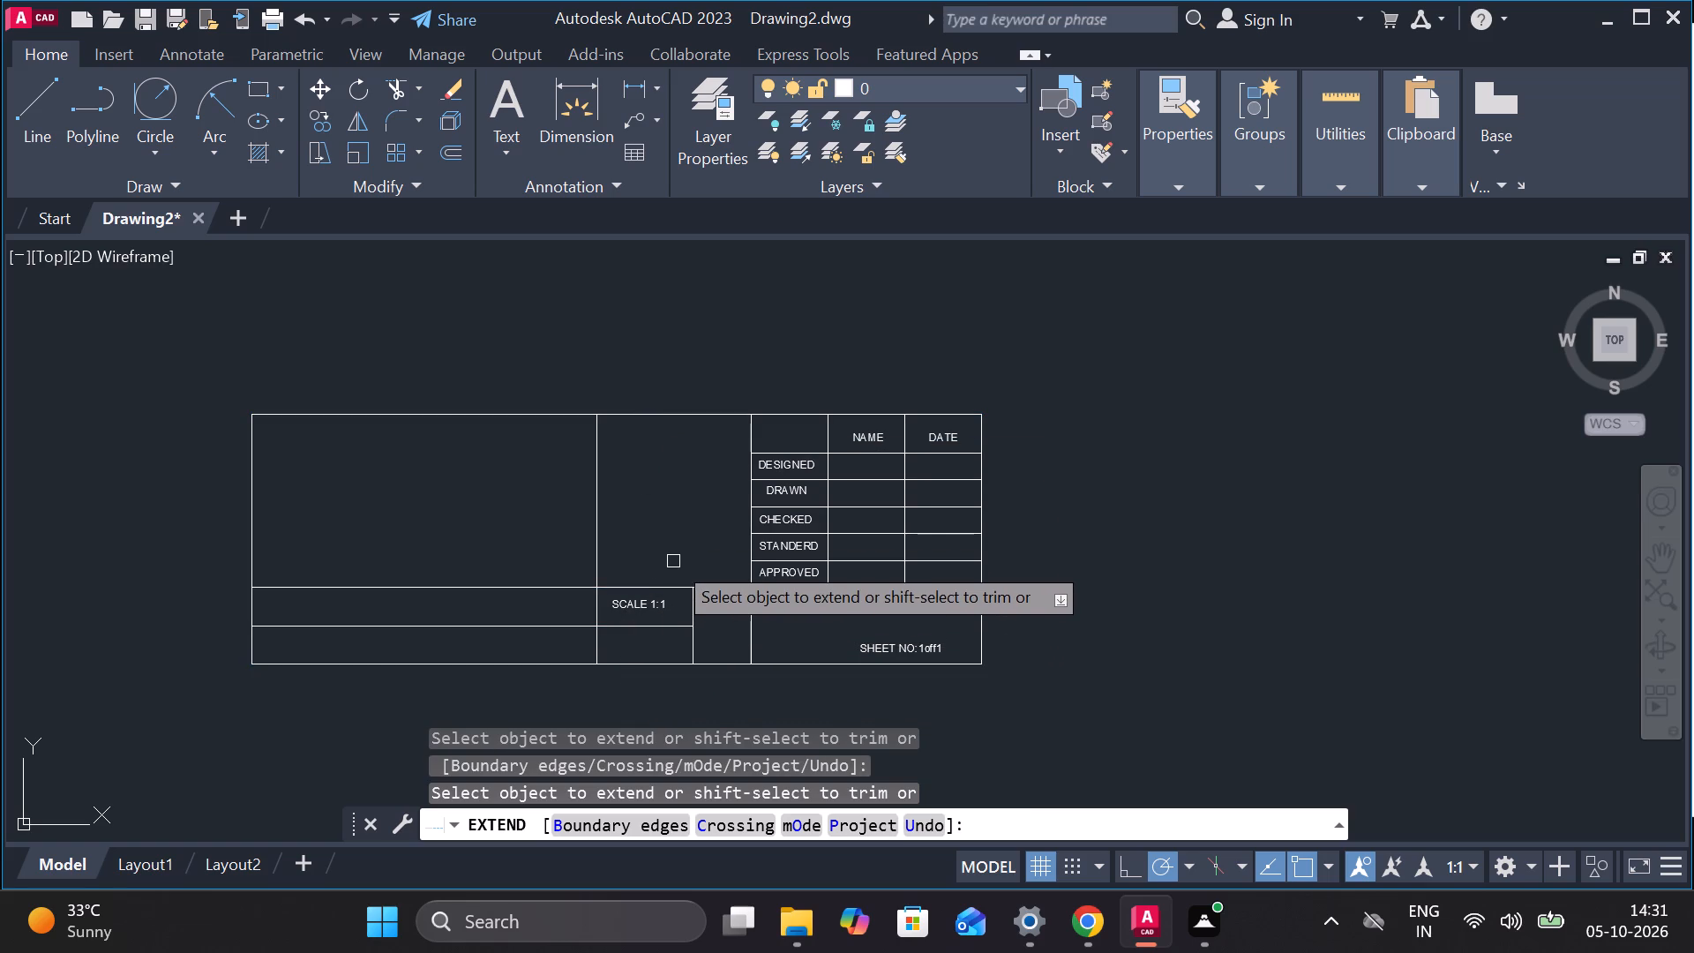
key("Escape")
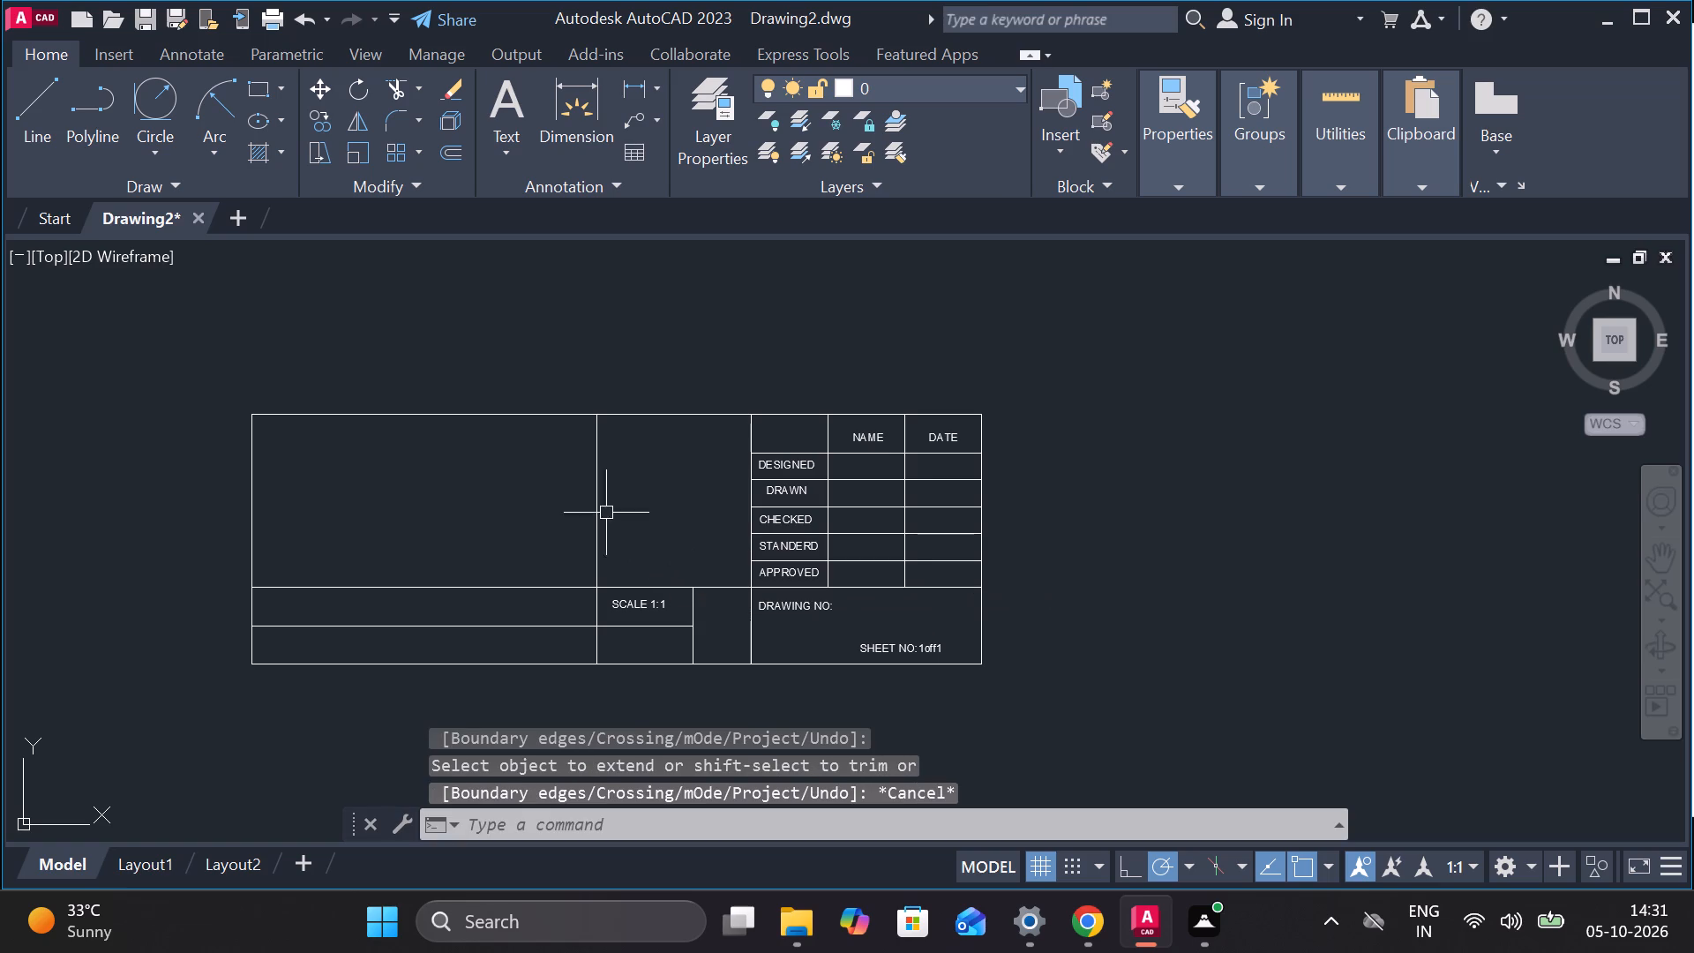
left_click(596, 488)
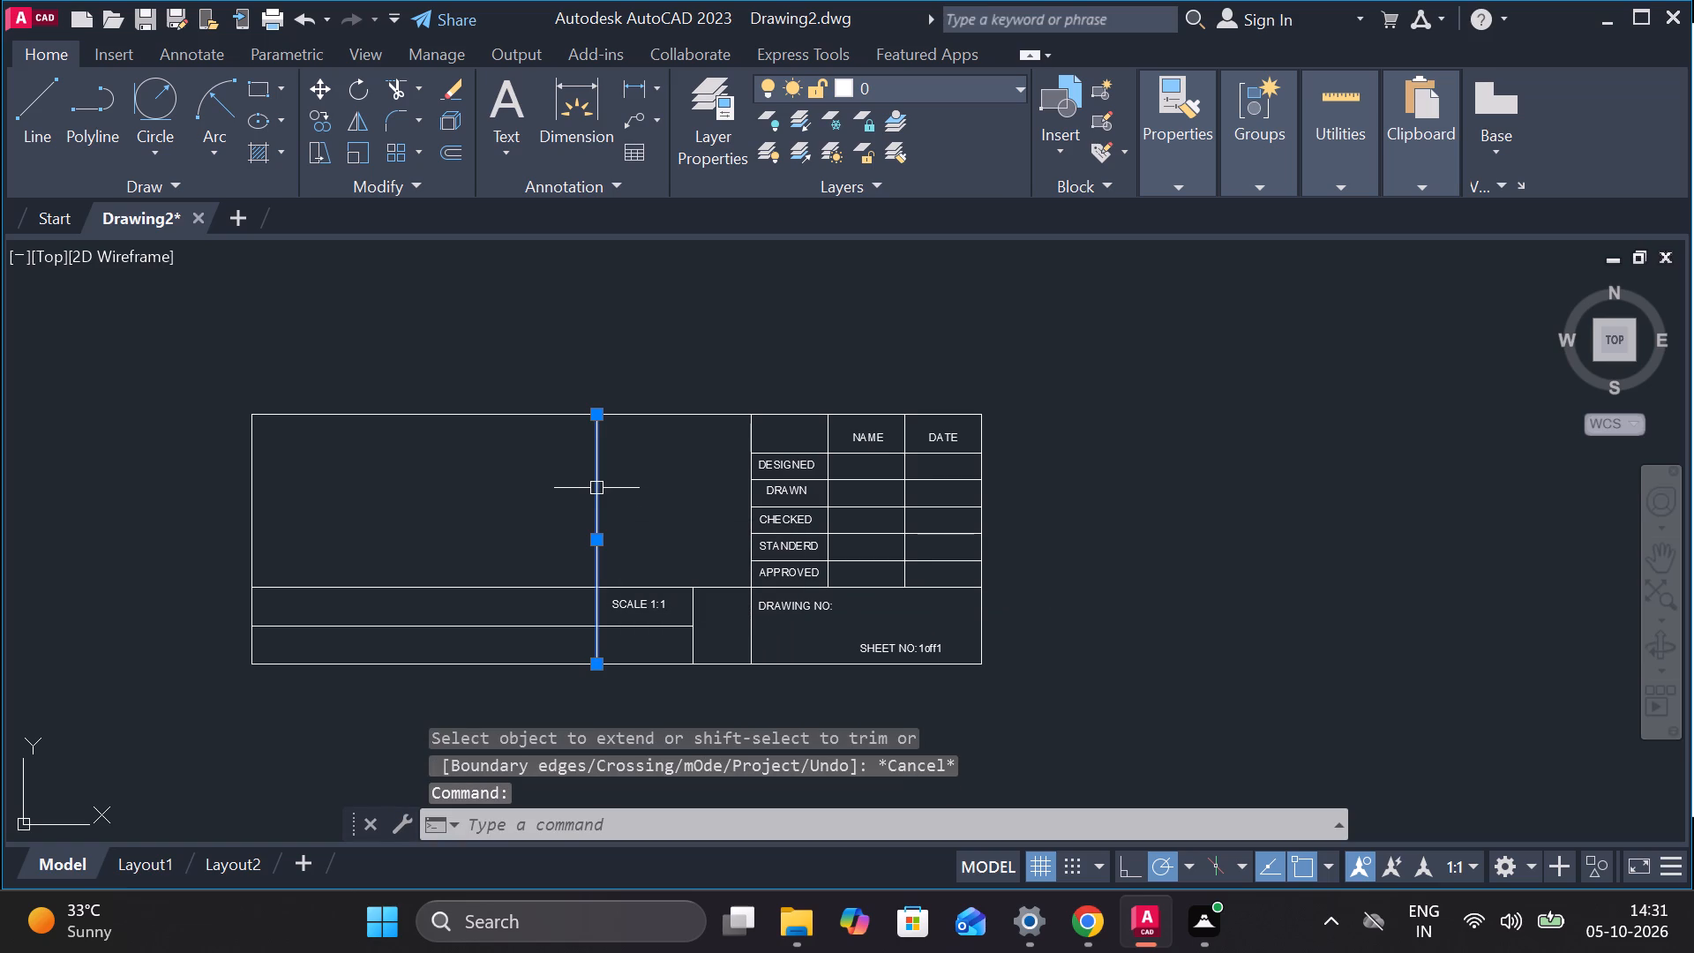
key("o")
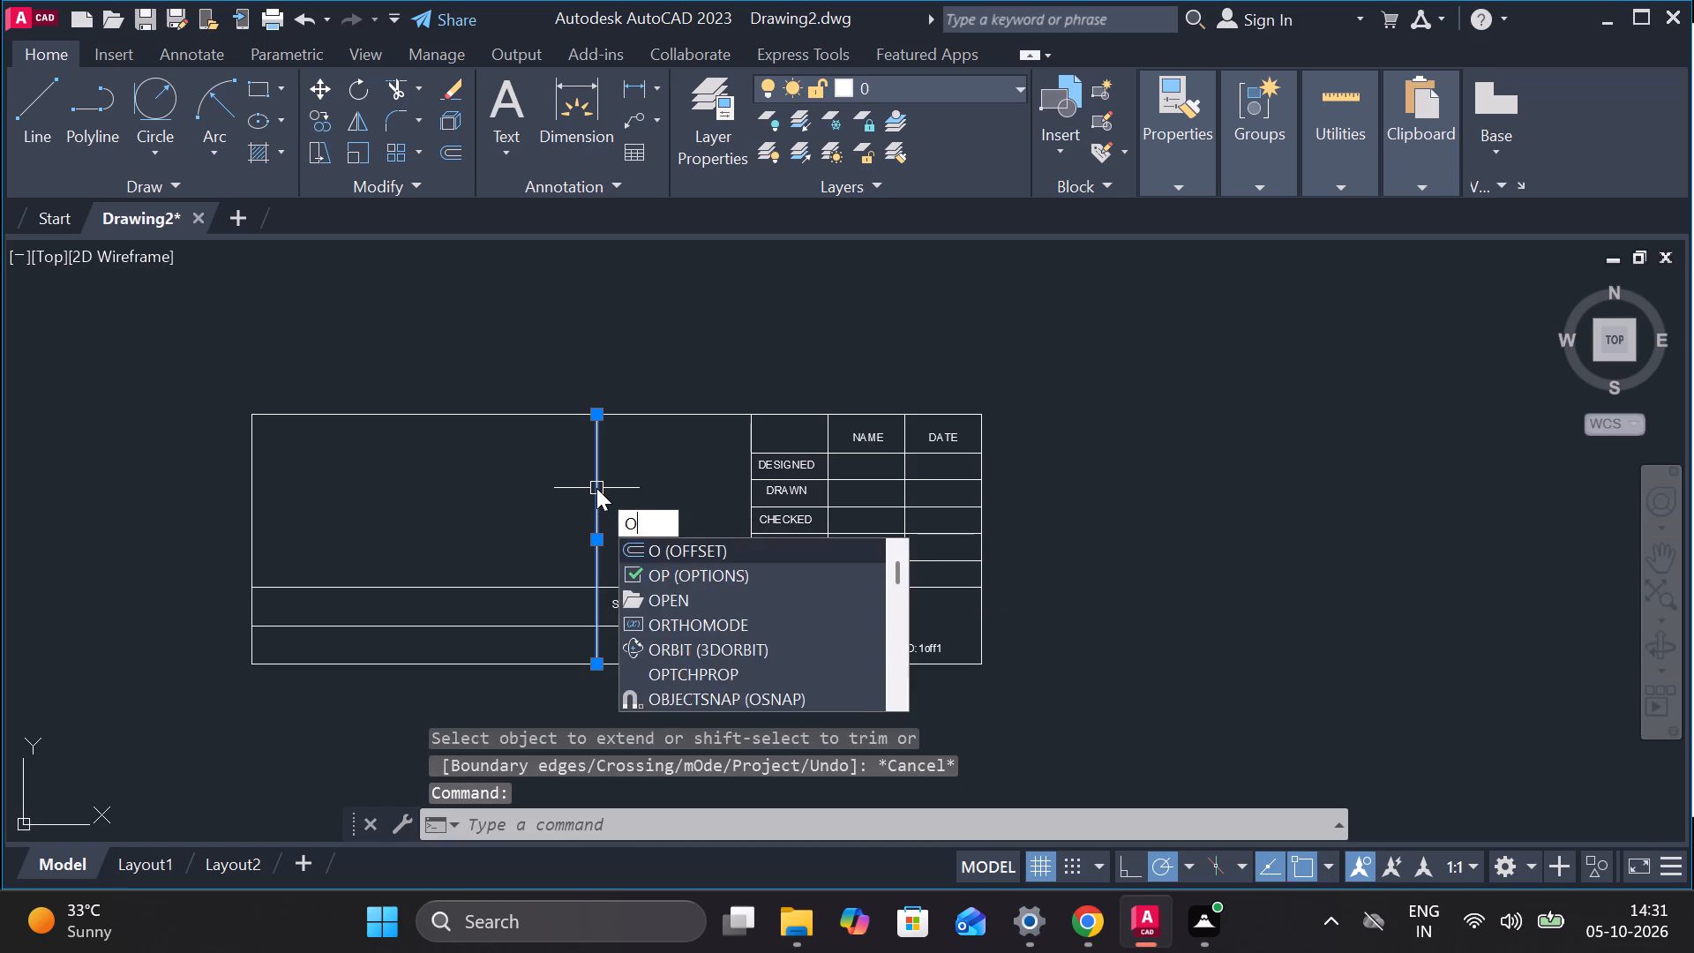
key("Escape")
Erase the title block's former left edge, which now crosses the widened area beside the SCALE 1:1 text.
left_click(588, 512)
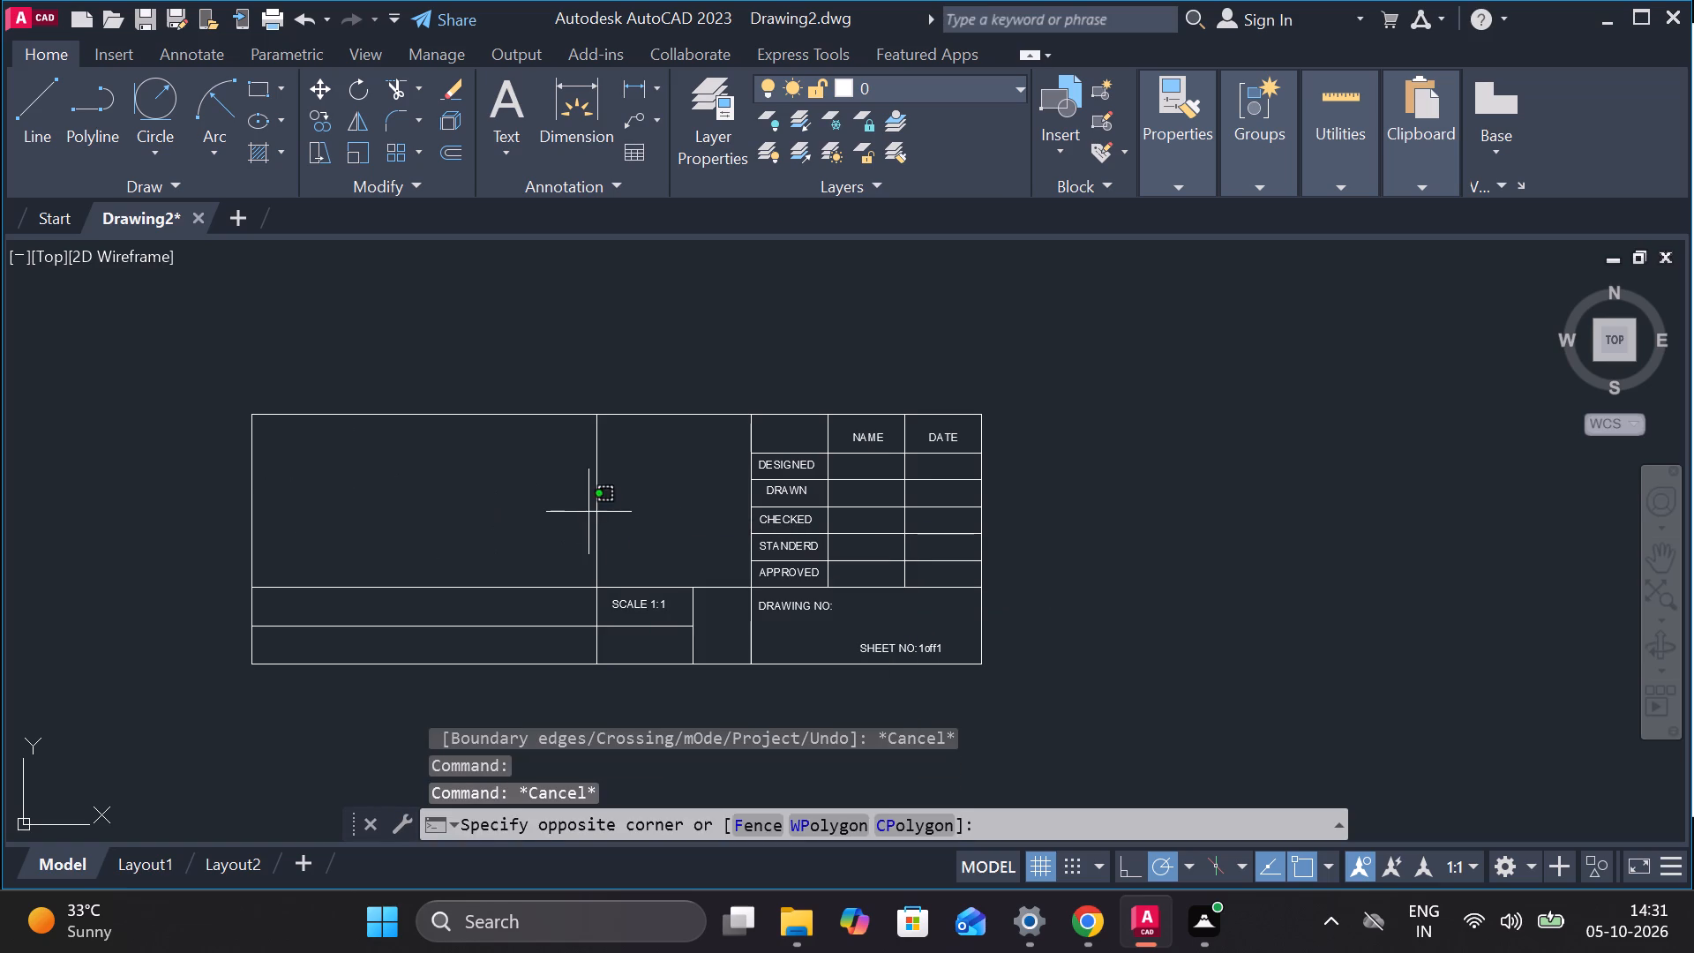
left_click(600, 510)
left_click(595, 506)
key("e")
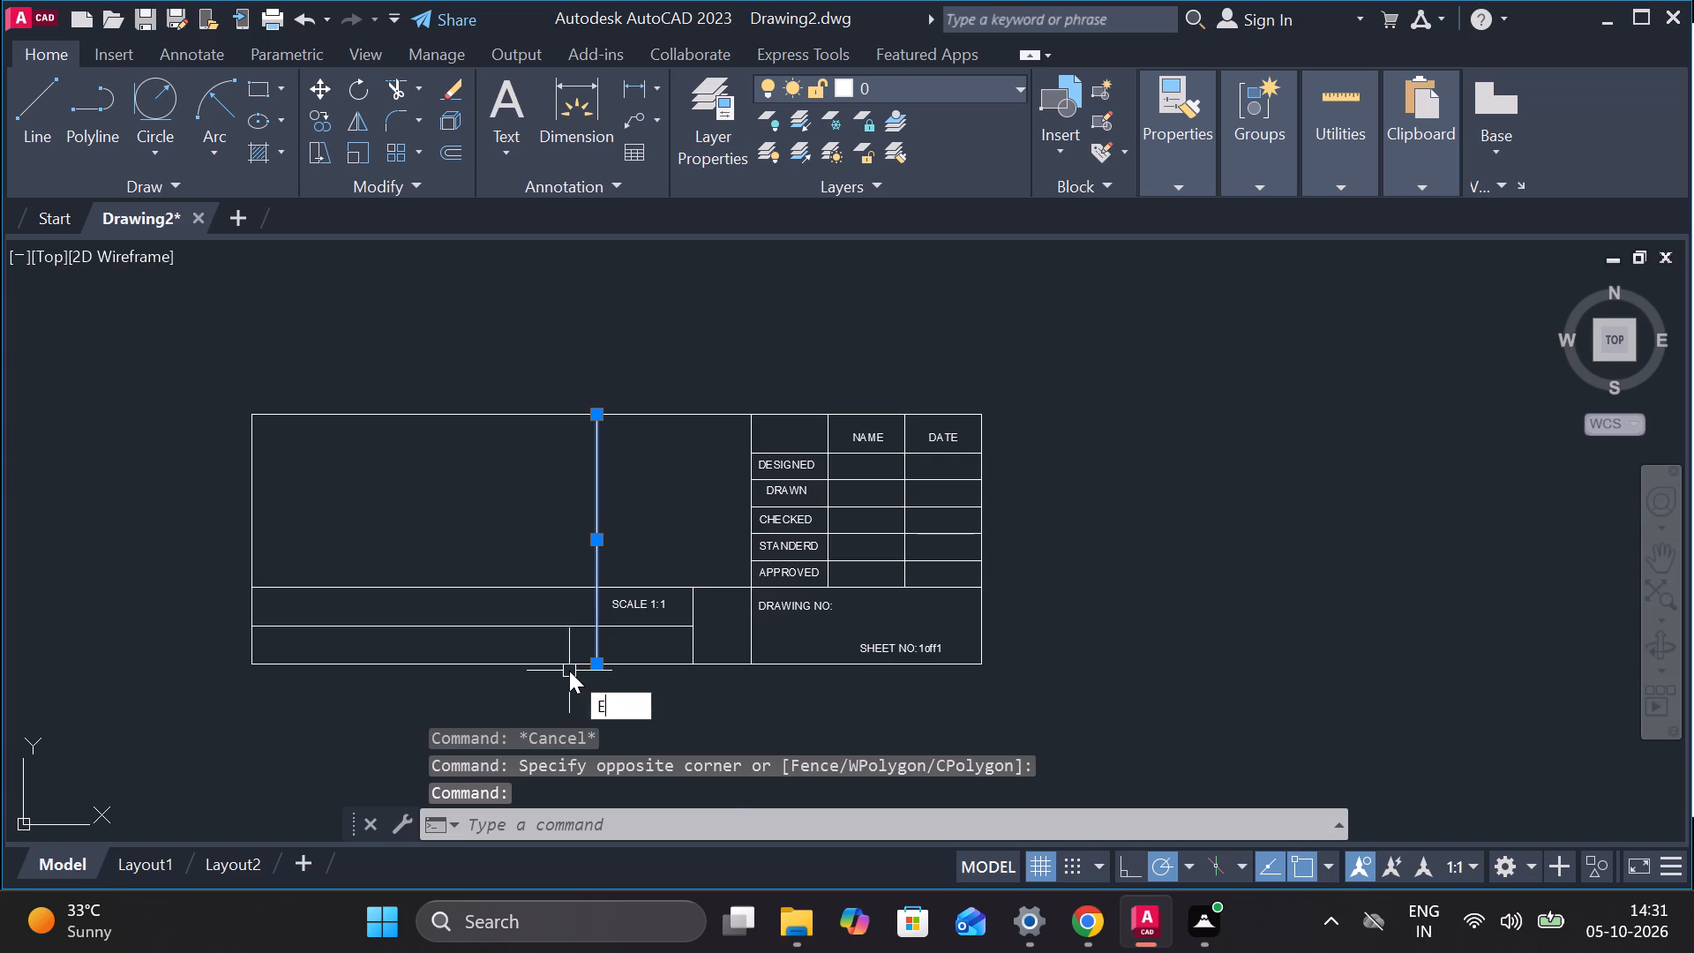
key("Return")
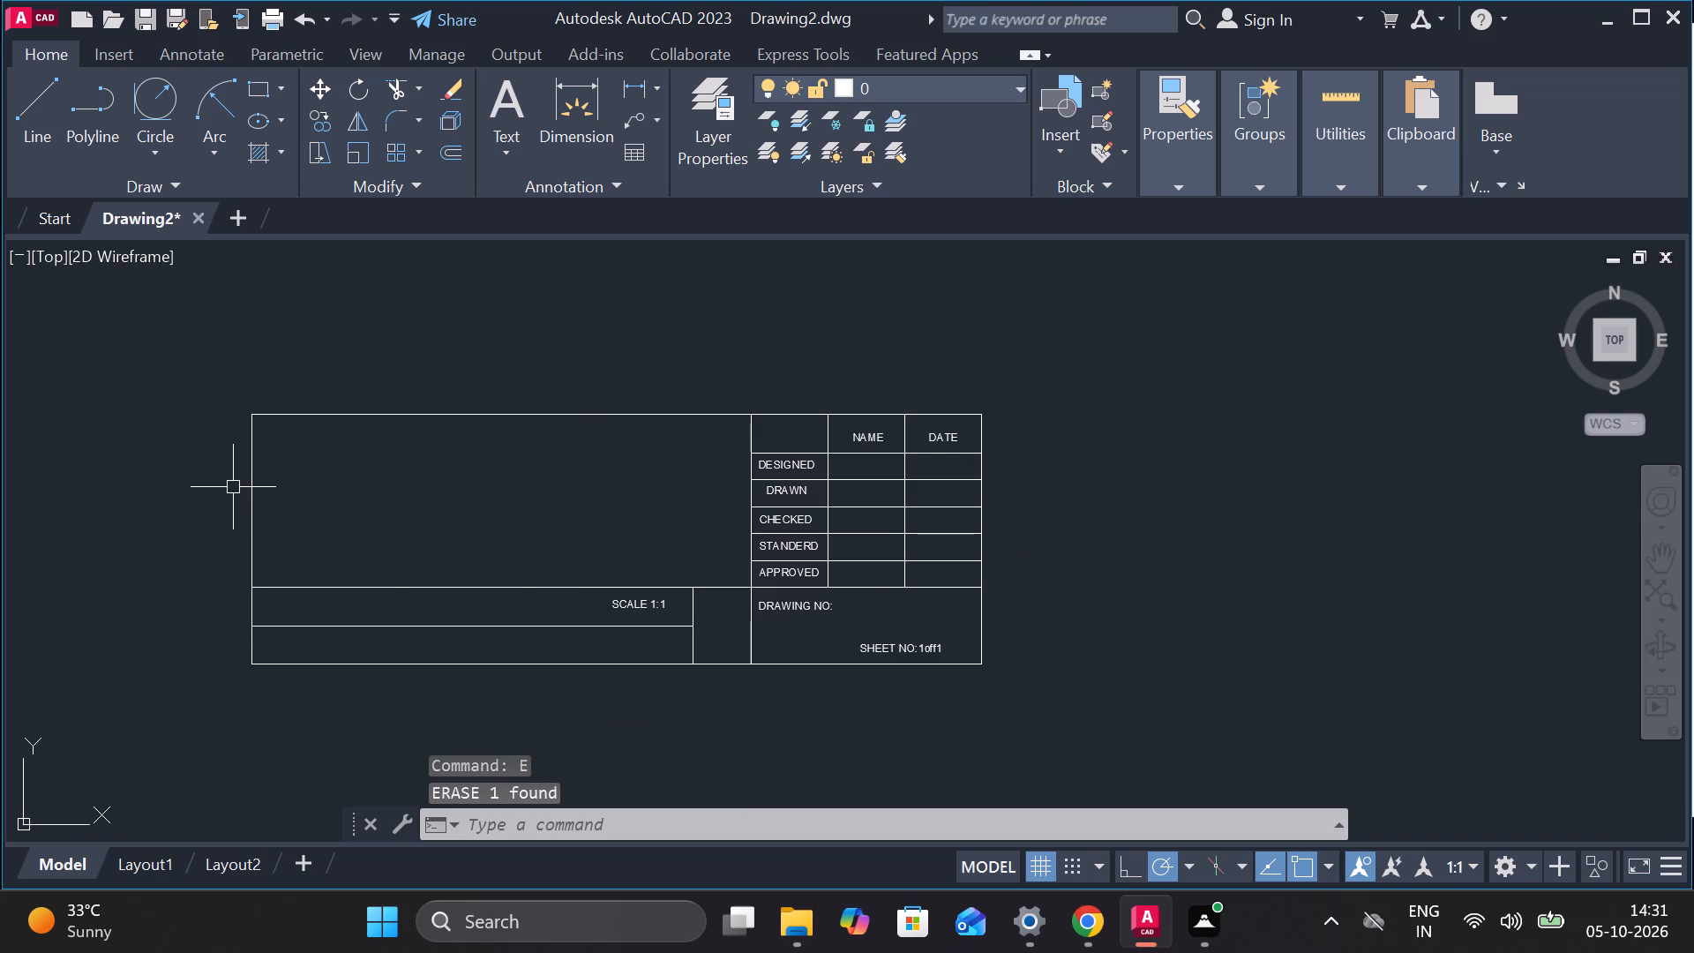
Offset the title block's new left edge 25 inward to create a vertical divider.
key("o")
key("Return")
key("Return")
left_click(249, 486)
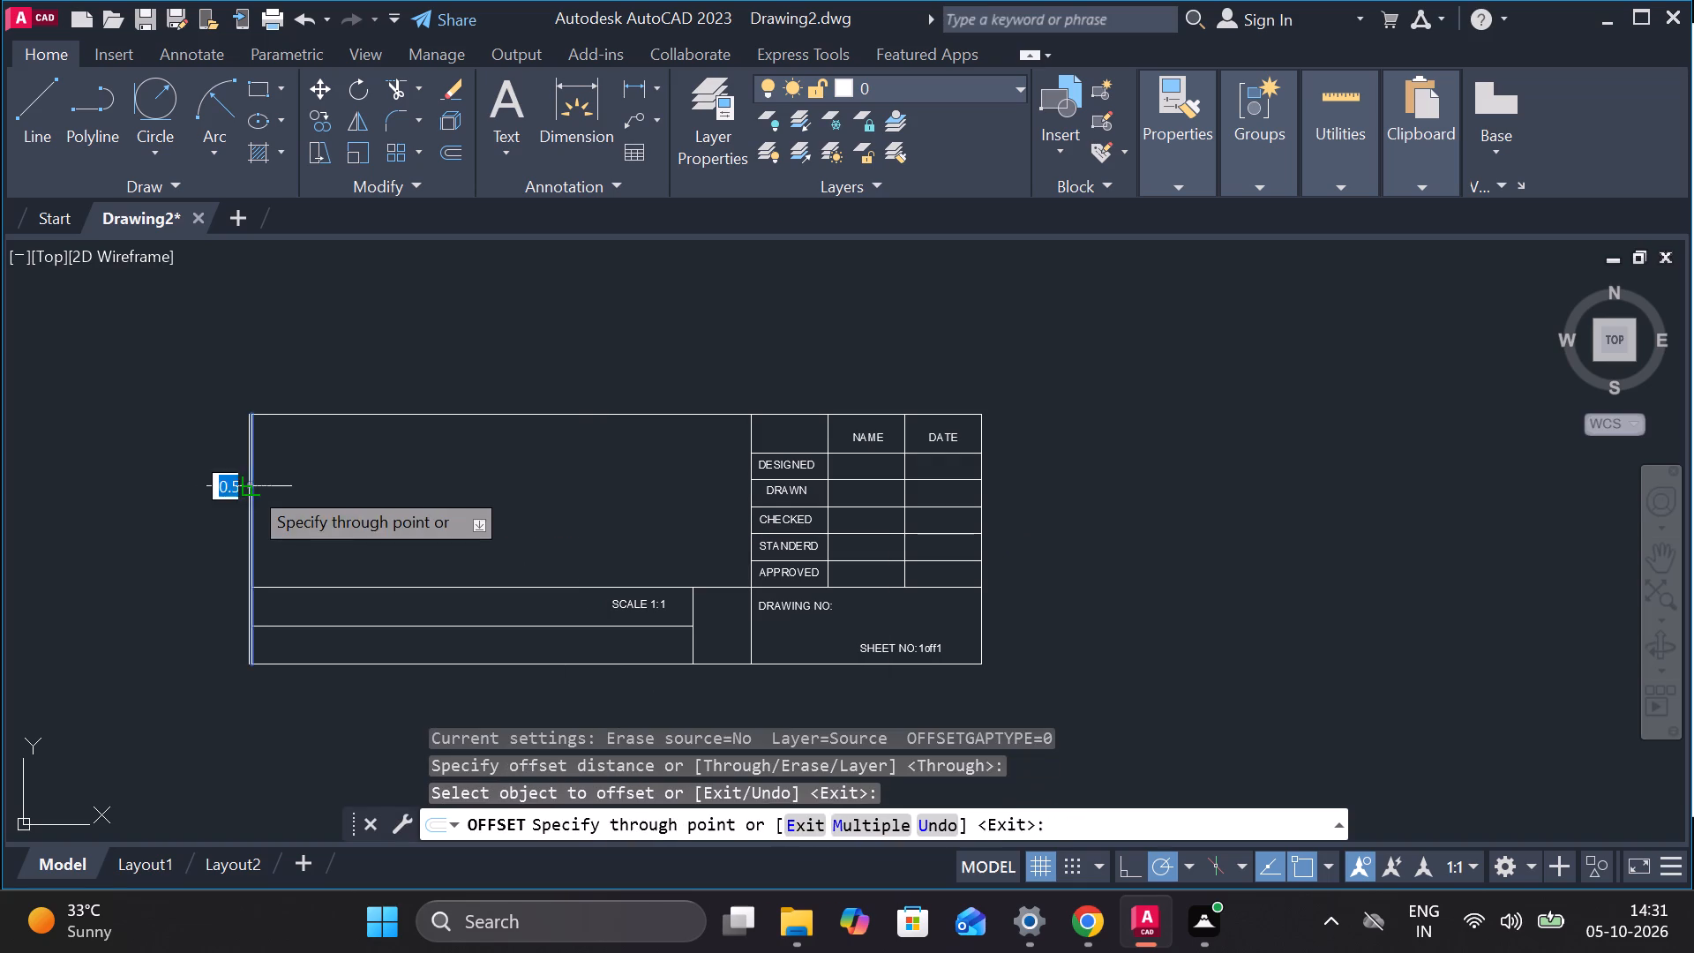
type("25")
key("Return")
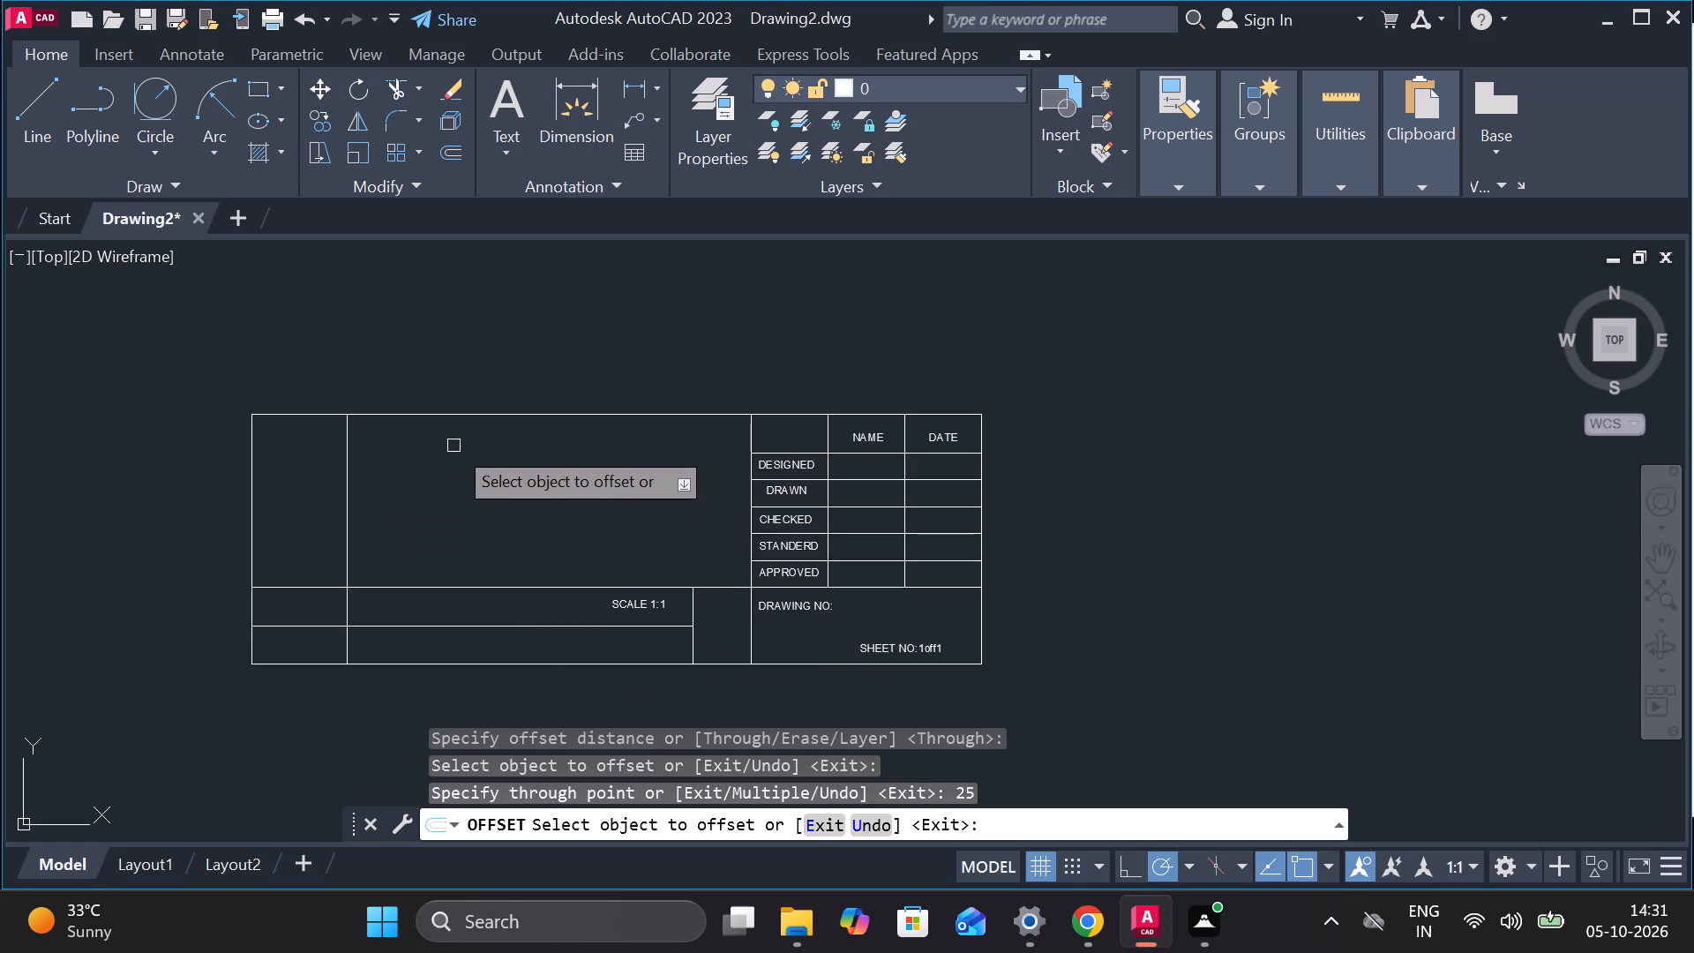
key("Escape")
Trim the upper part of the new divider so it remains only in the two lower rows.
type("TR")
key("Return")
left_click_drag(415, 518, 299, 498)
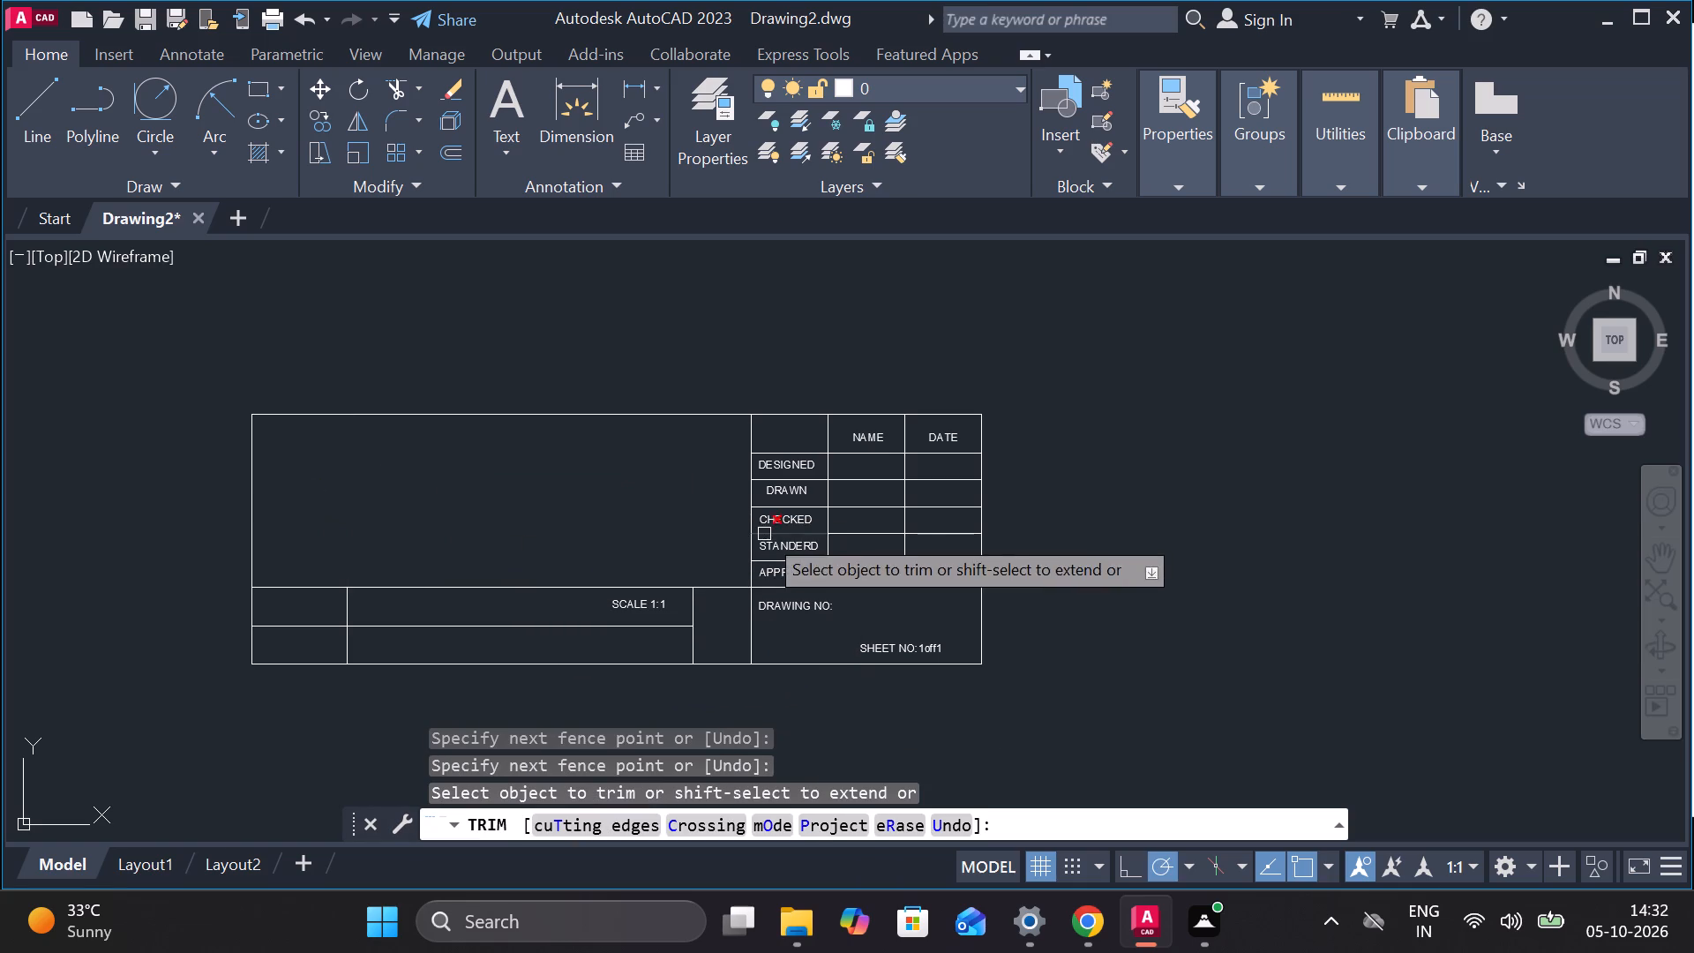
scroll(1012, 500, "down", 1)
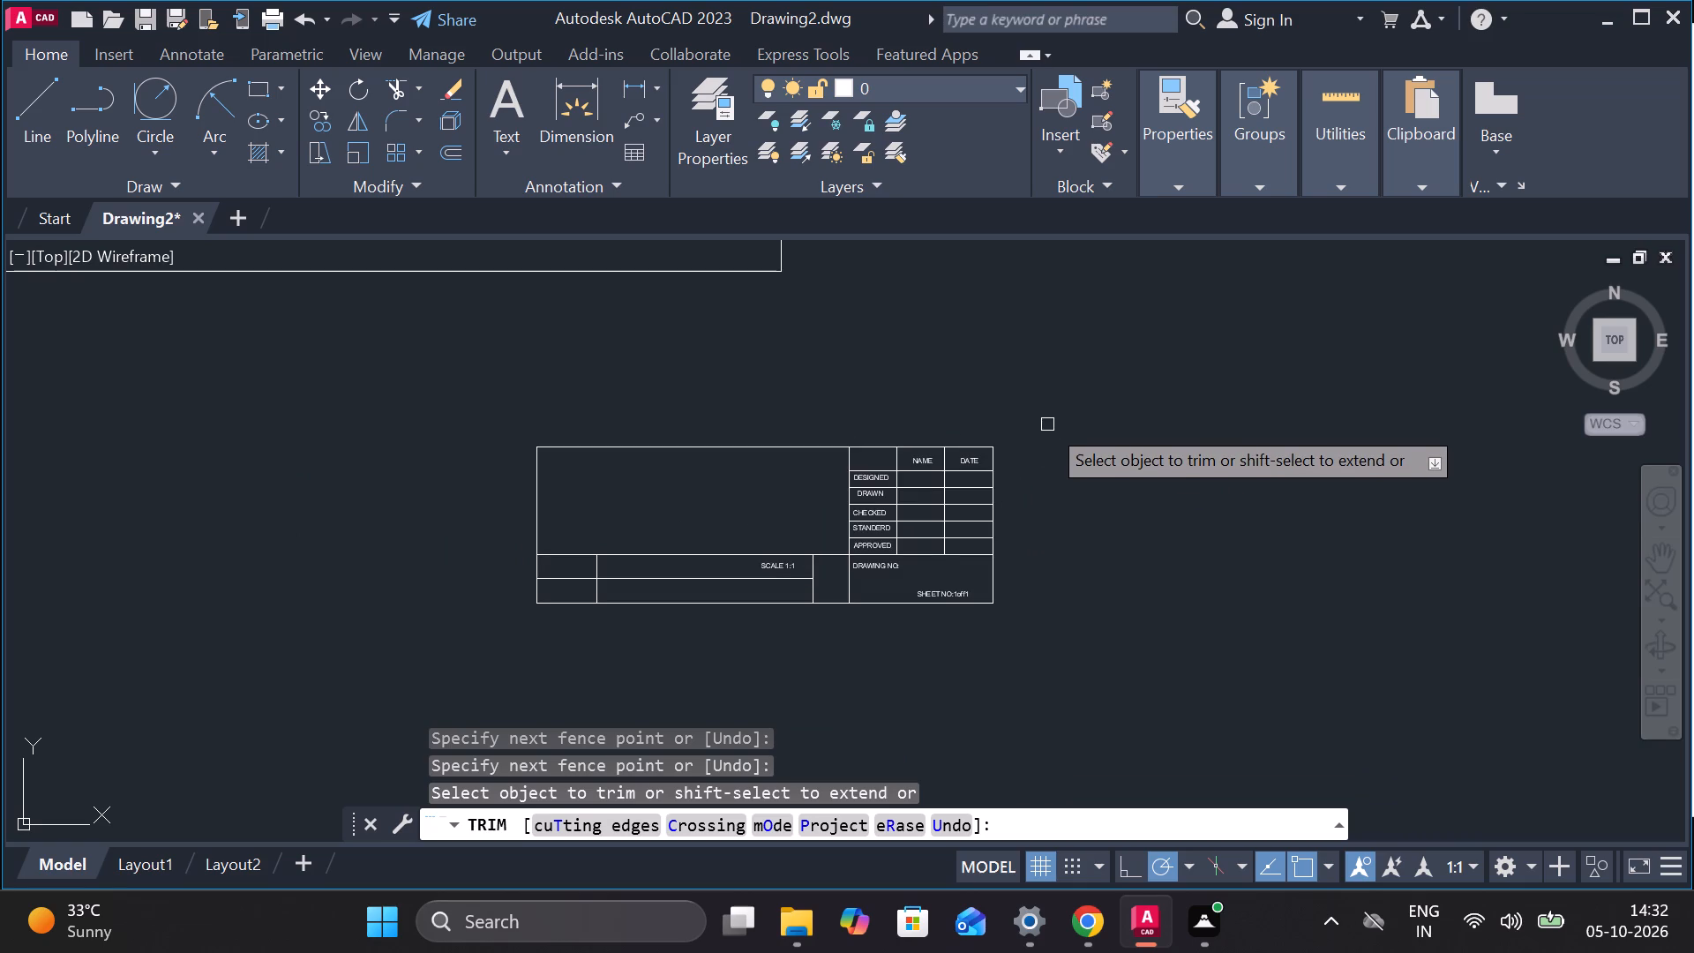
scroll(792, 661, "up", 1)
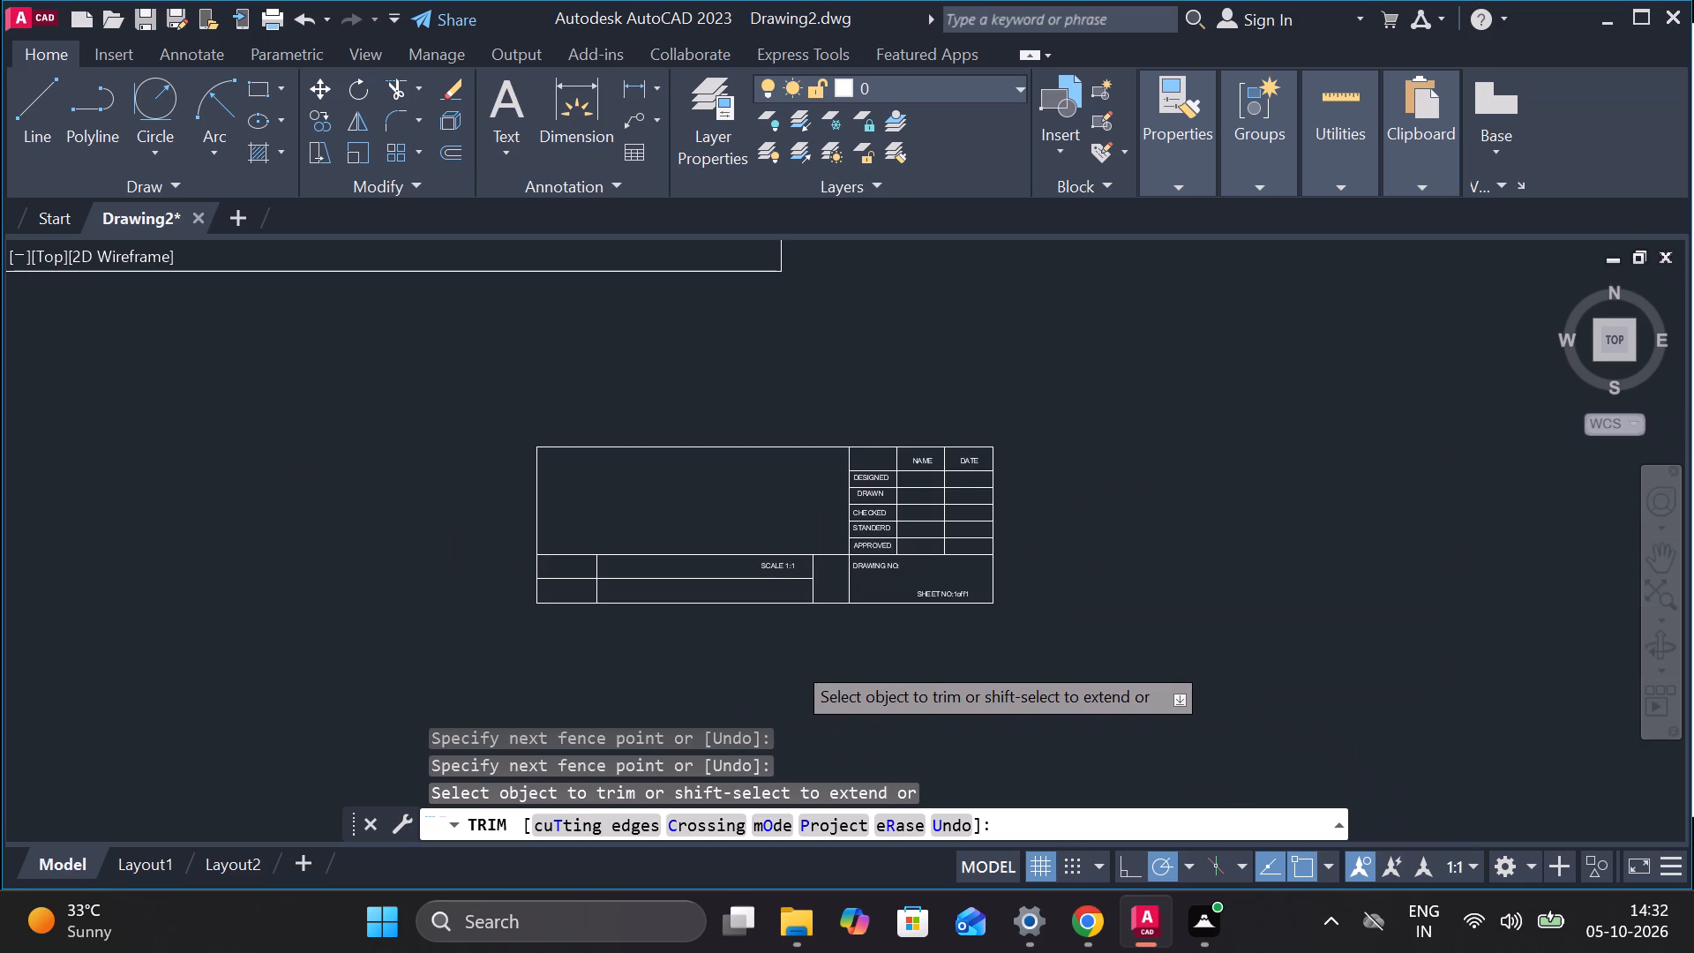
scroll(792, 661, "up", 1)
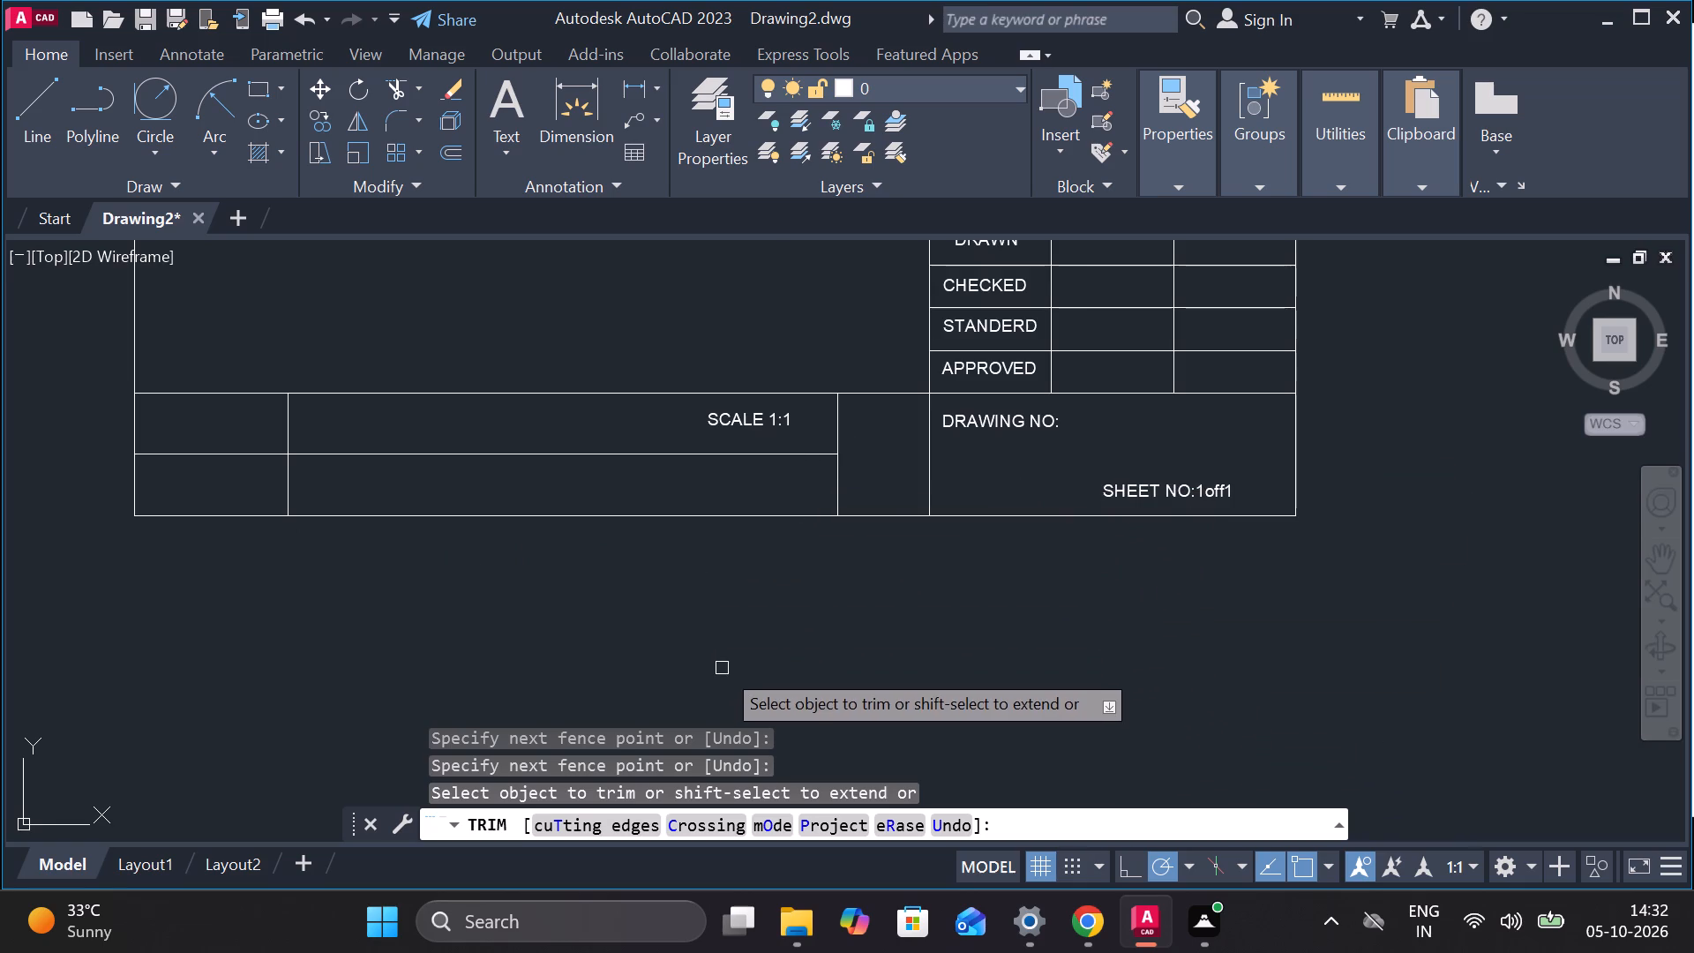
key("Escape")
Copy the SCALE 1:1 text into the upper of the two small cells at the title block's lower-left corner.
left_click(761, 424)
key("ctrl+c")
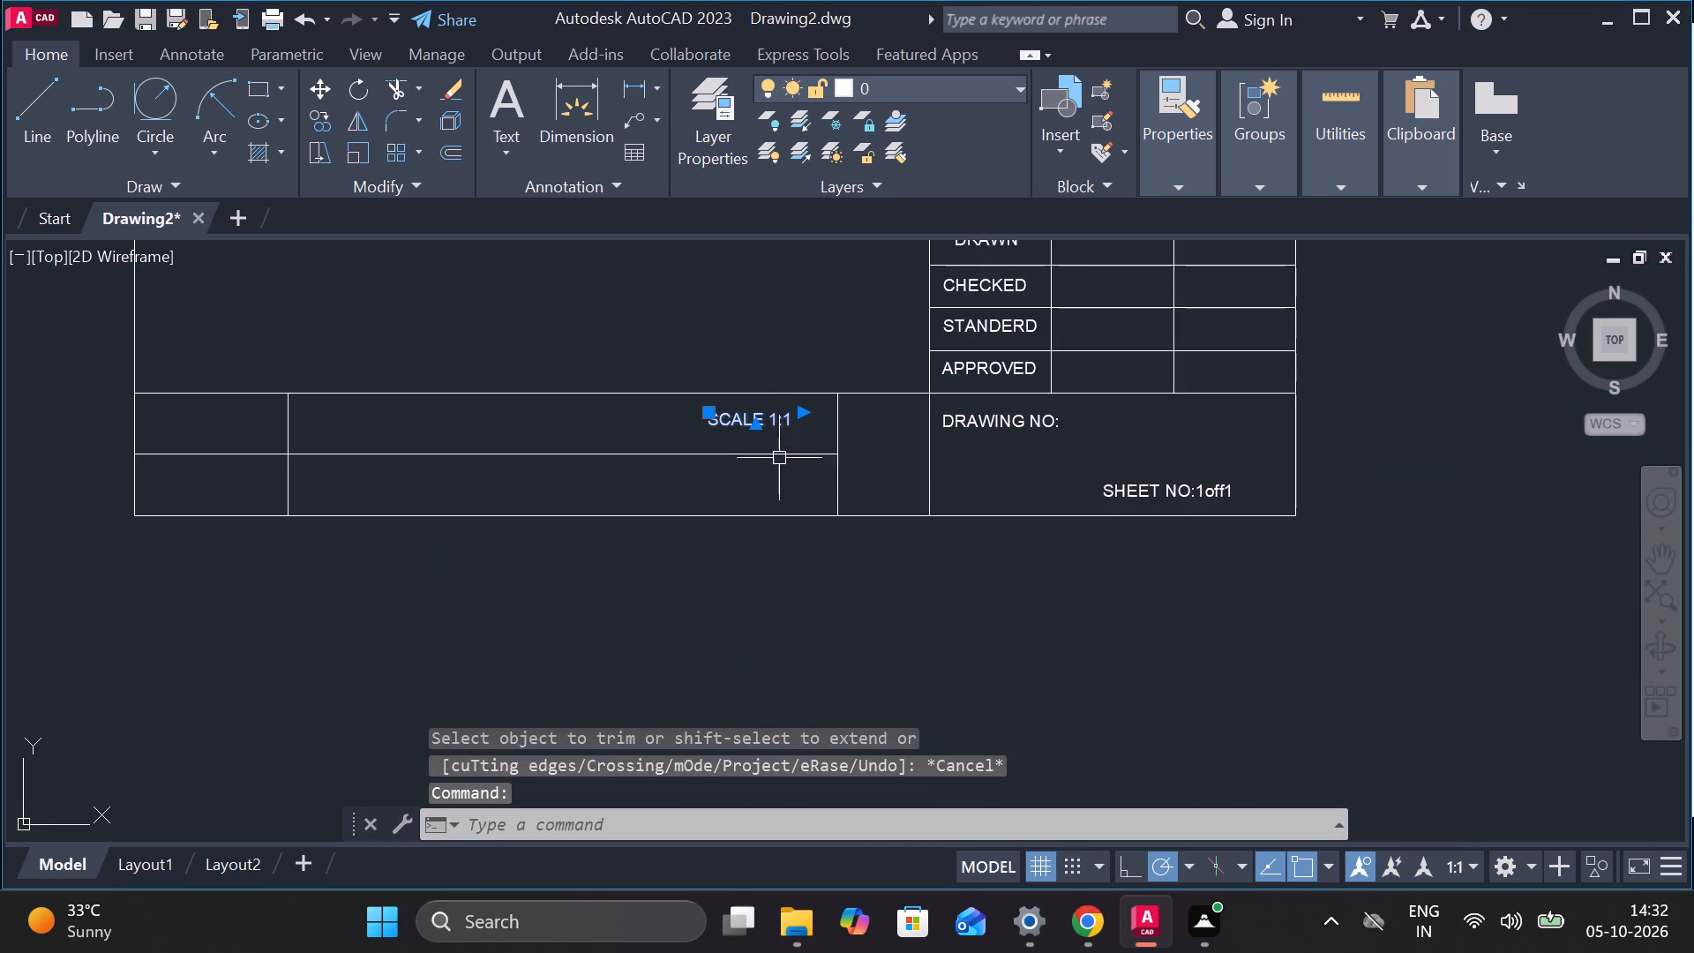
key("ctrl+v")
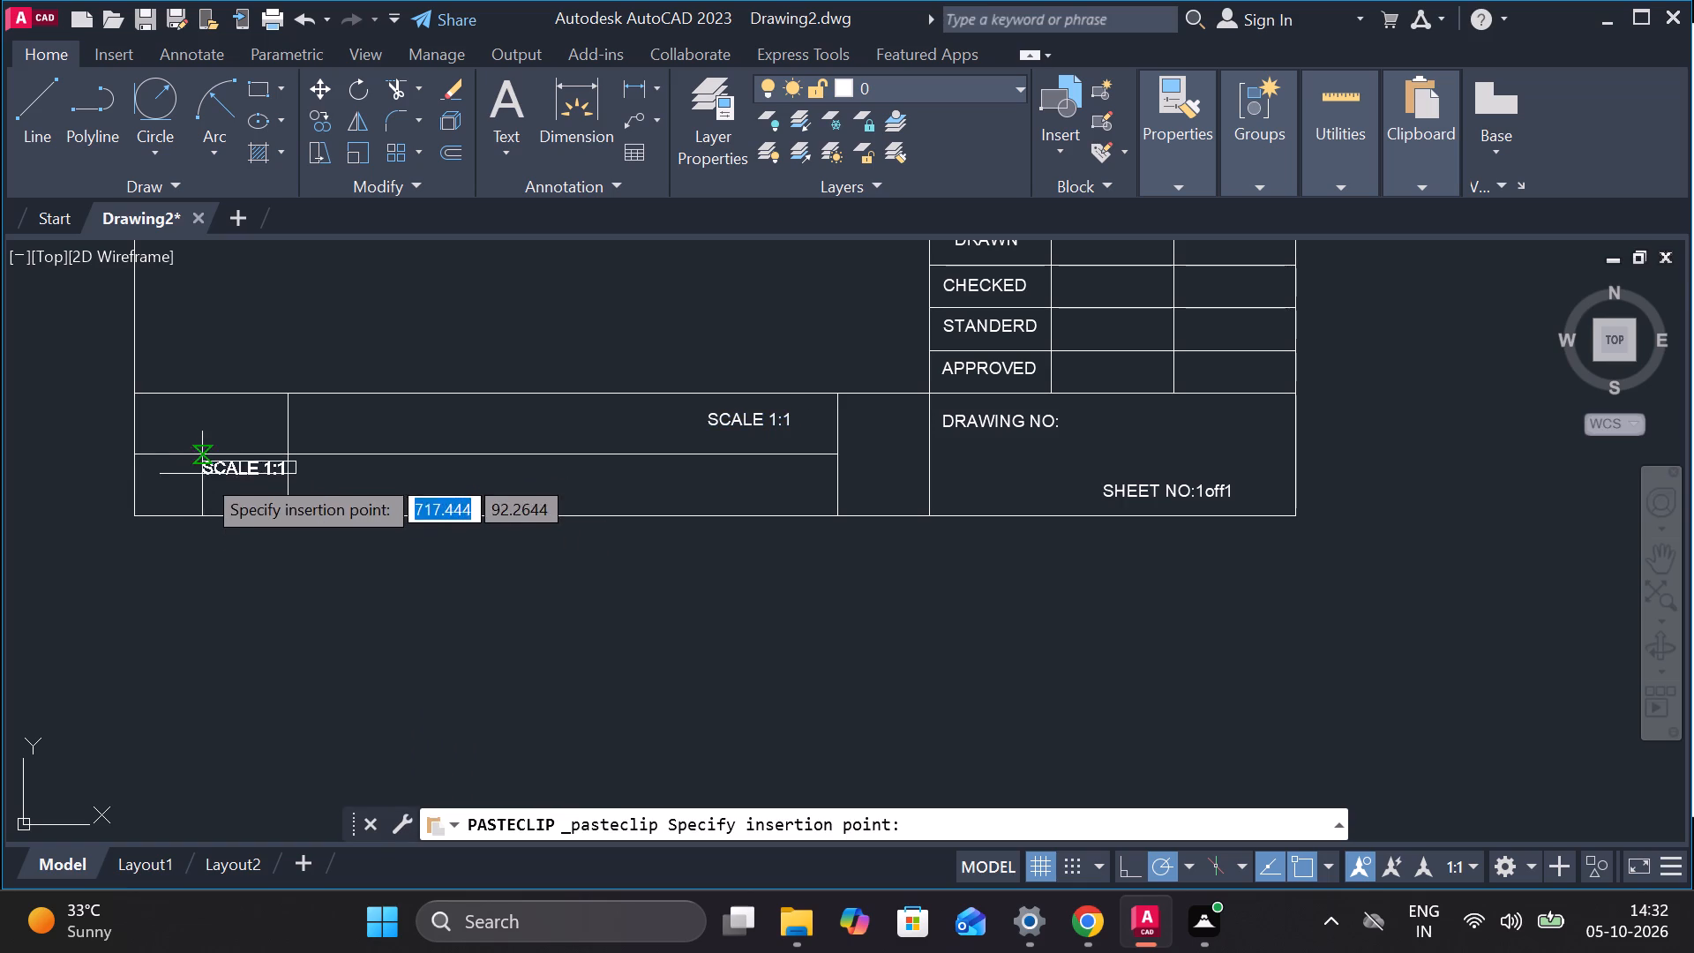
scroll(202, 465, "up", 2)
left_click(75, 378)
scroll(335, 469, "down", 2)
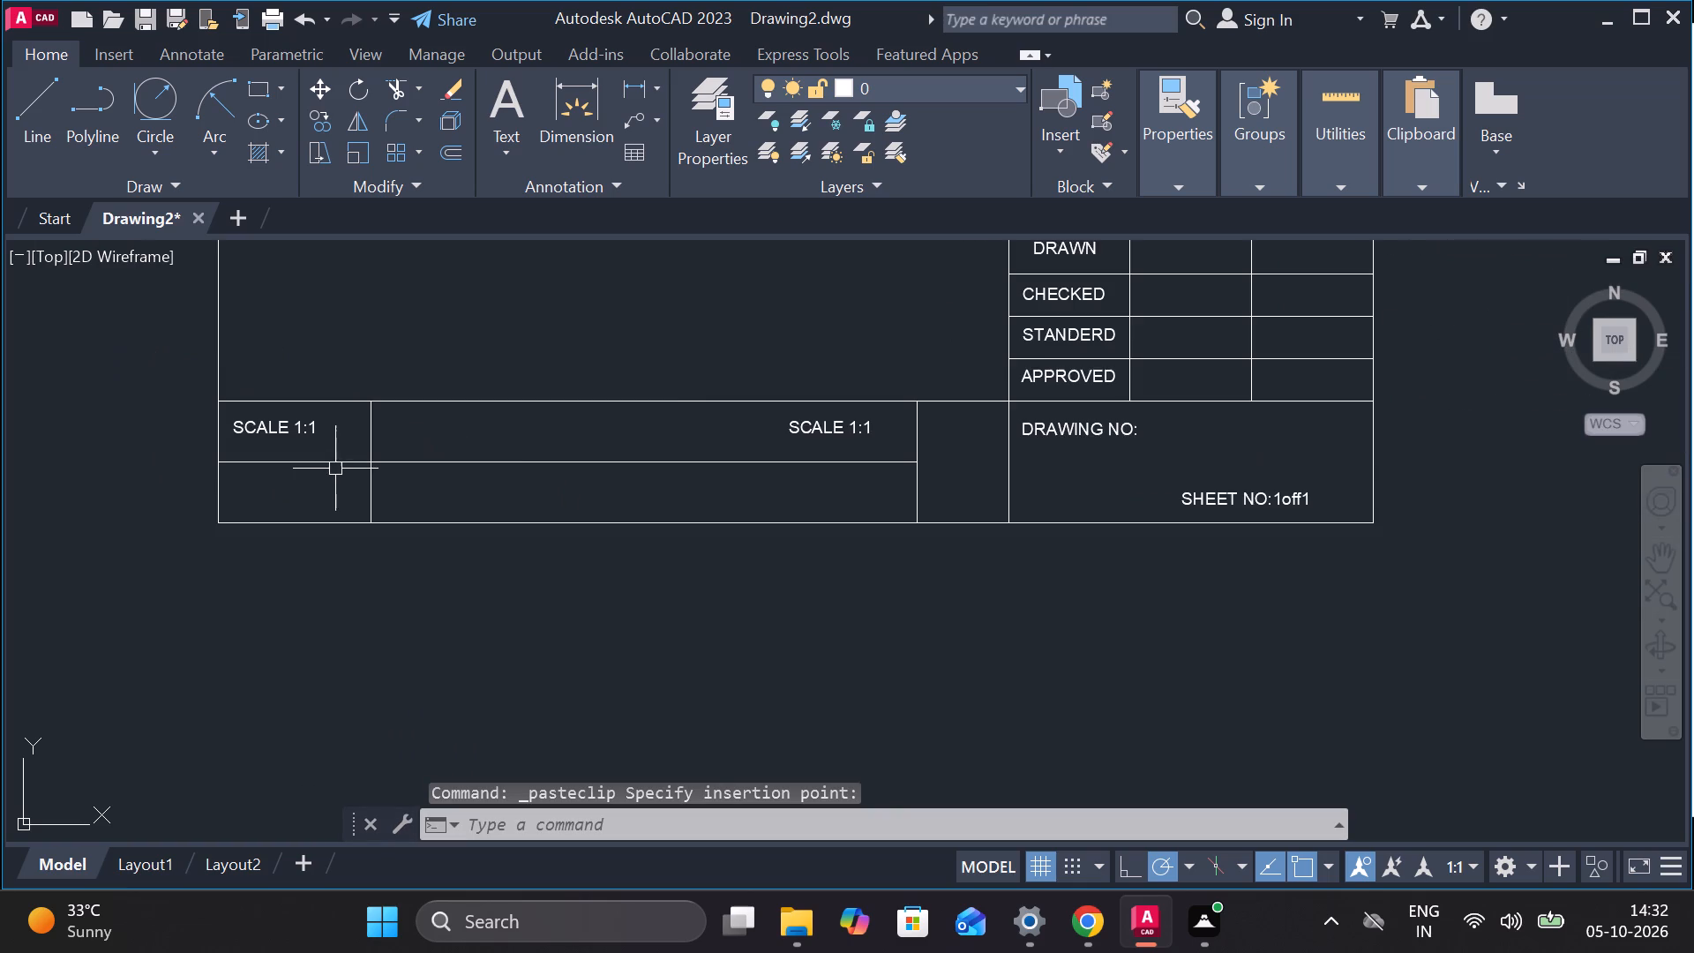
Erase the original SCALE 1:1 text near the drawing number cell.
left_click(836, 424)
key("e")
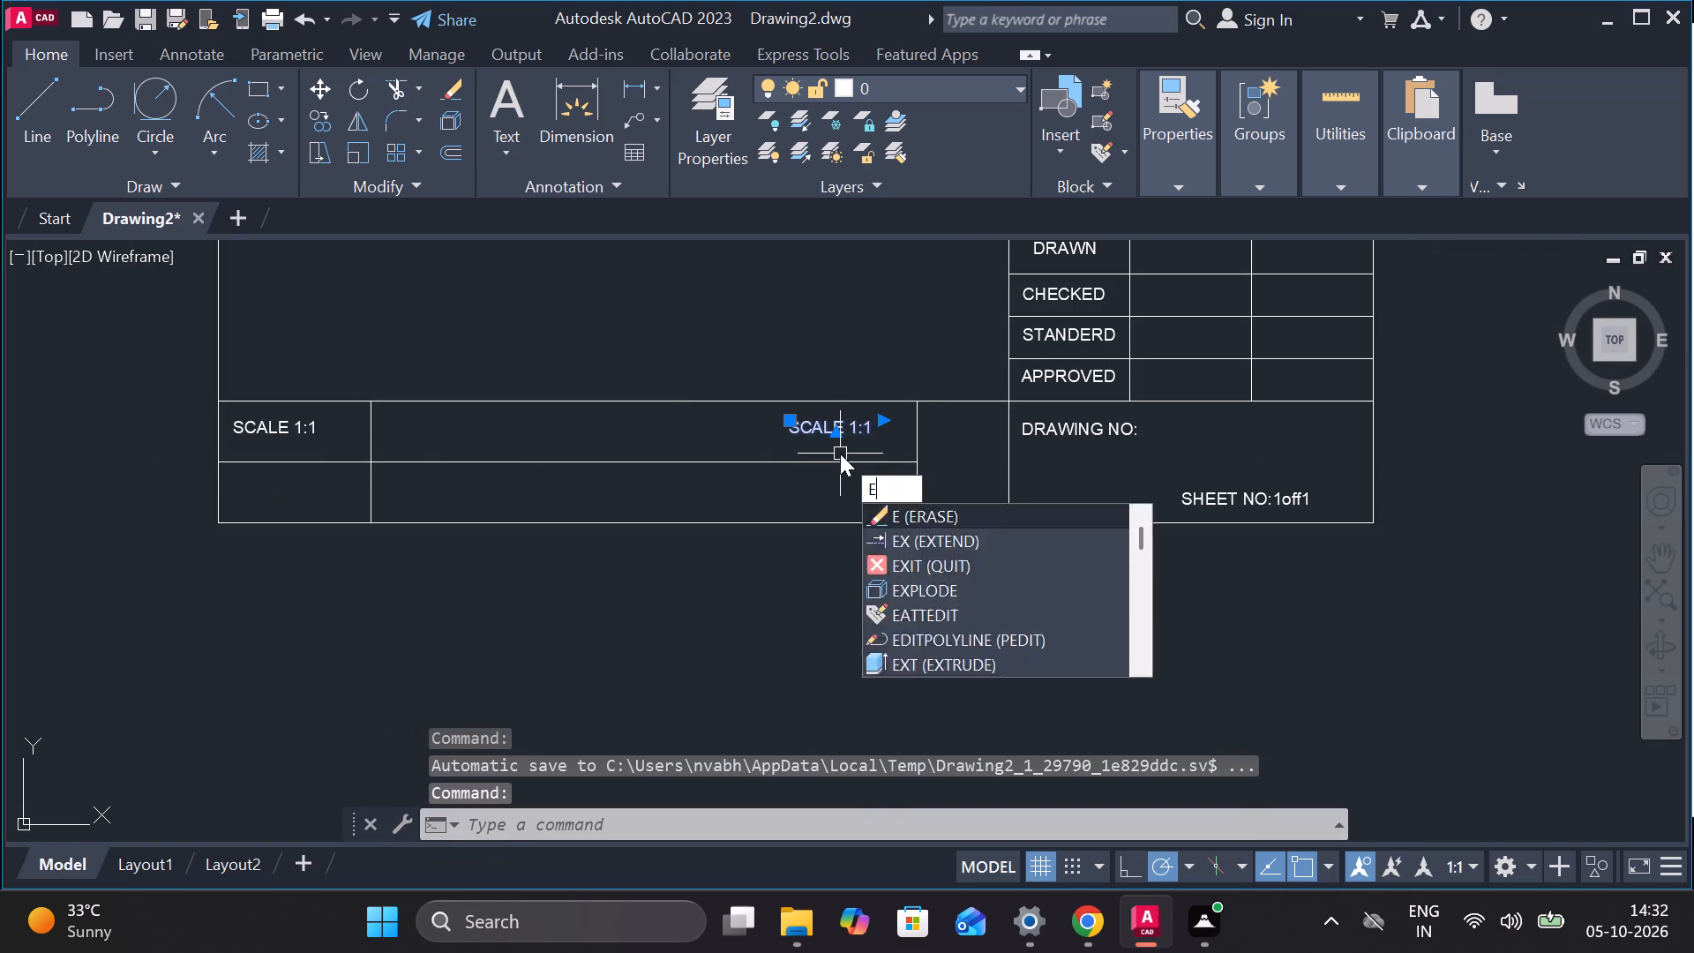
key("Return")
Trim away the horizontal line beyond the scale cell and the old short vertical divider, leaving one open lower-middle cell.
type("TR")
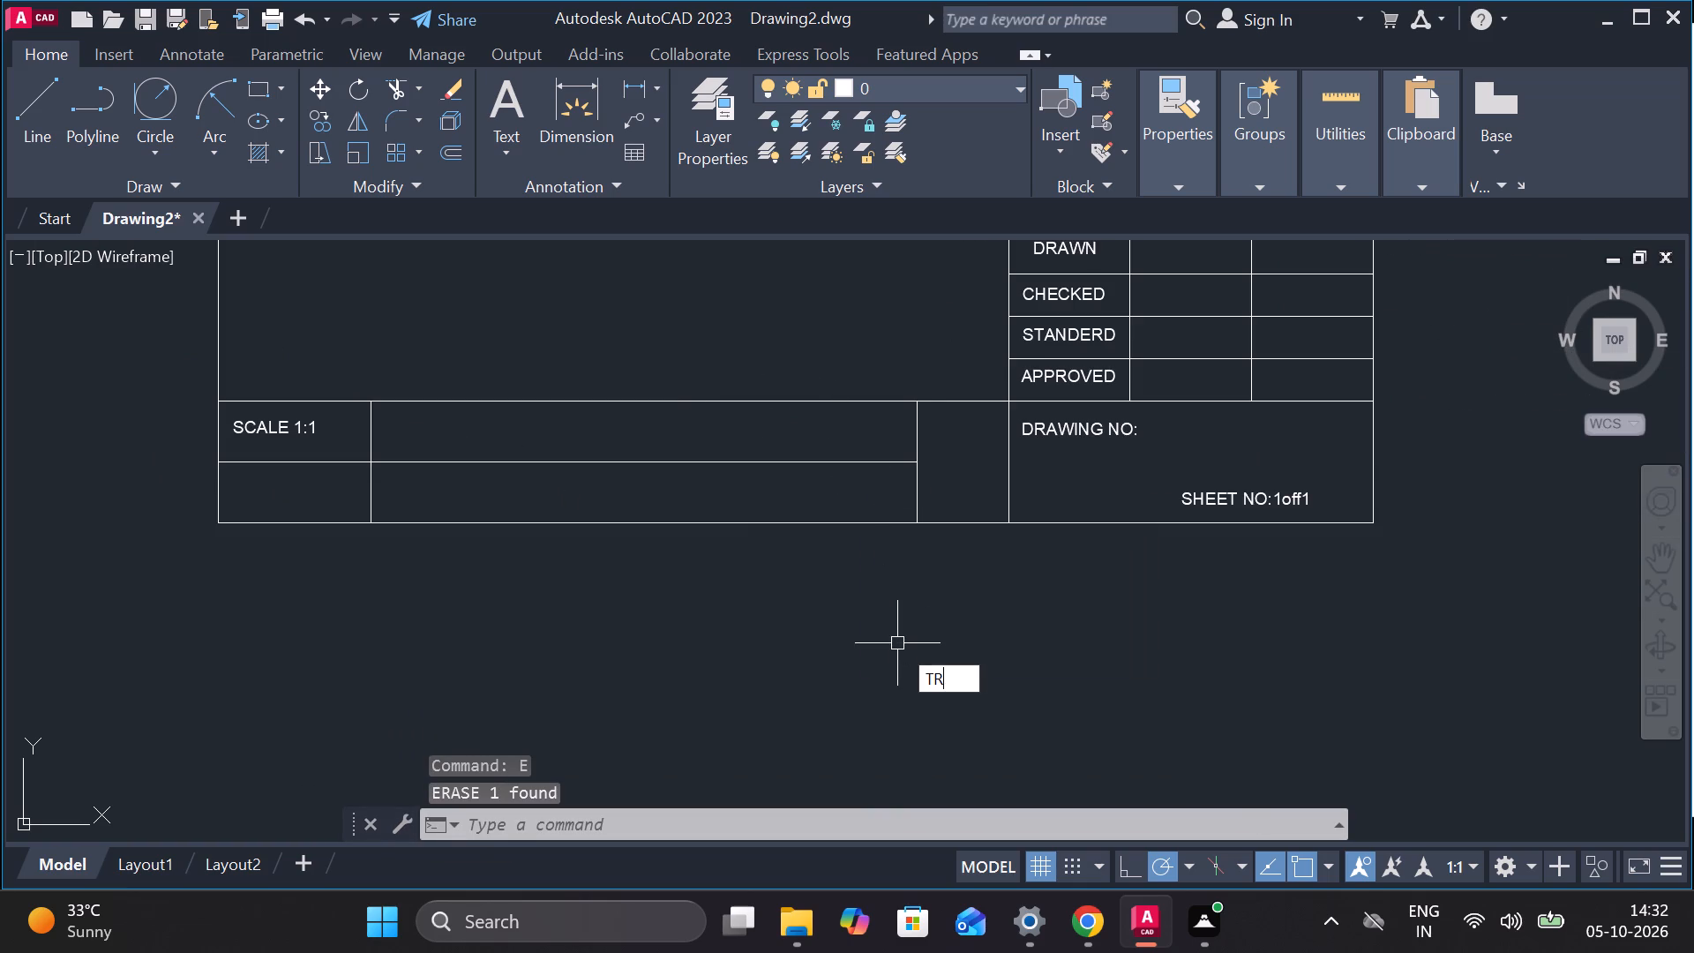
key("Return")
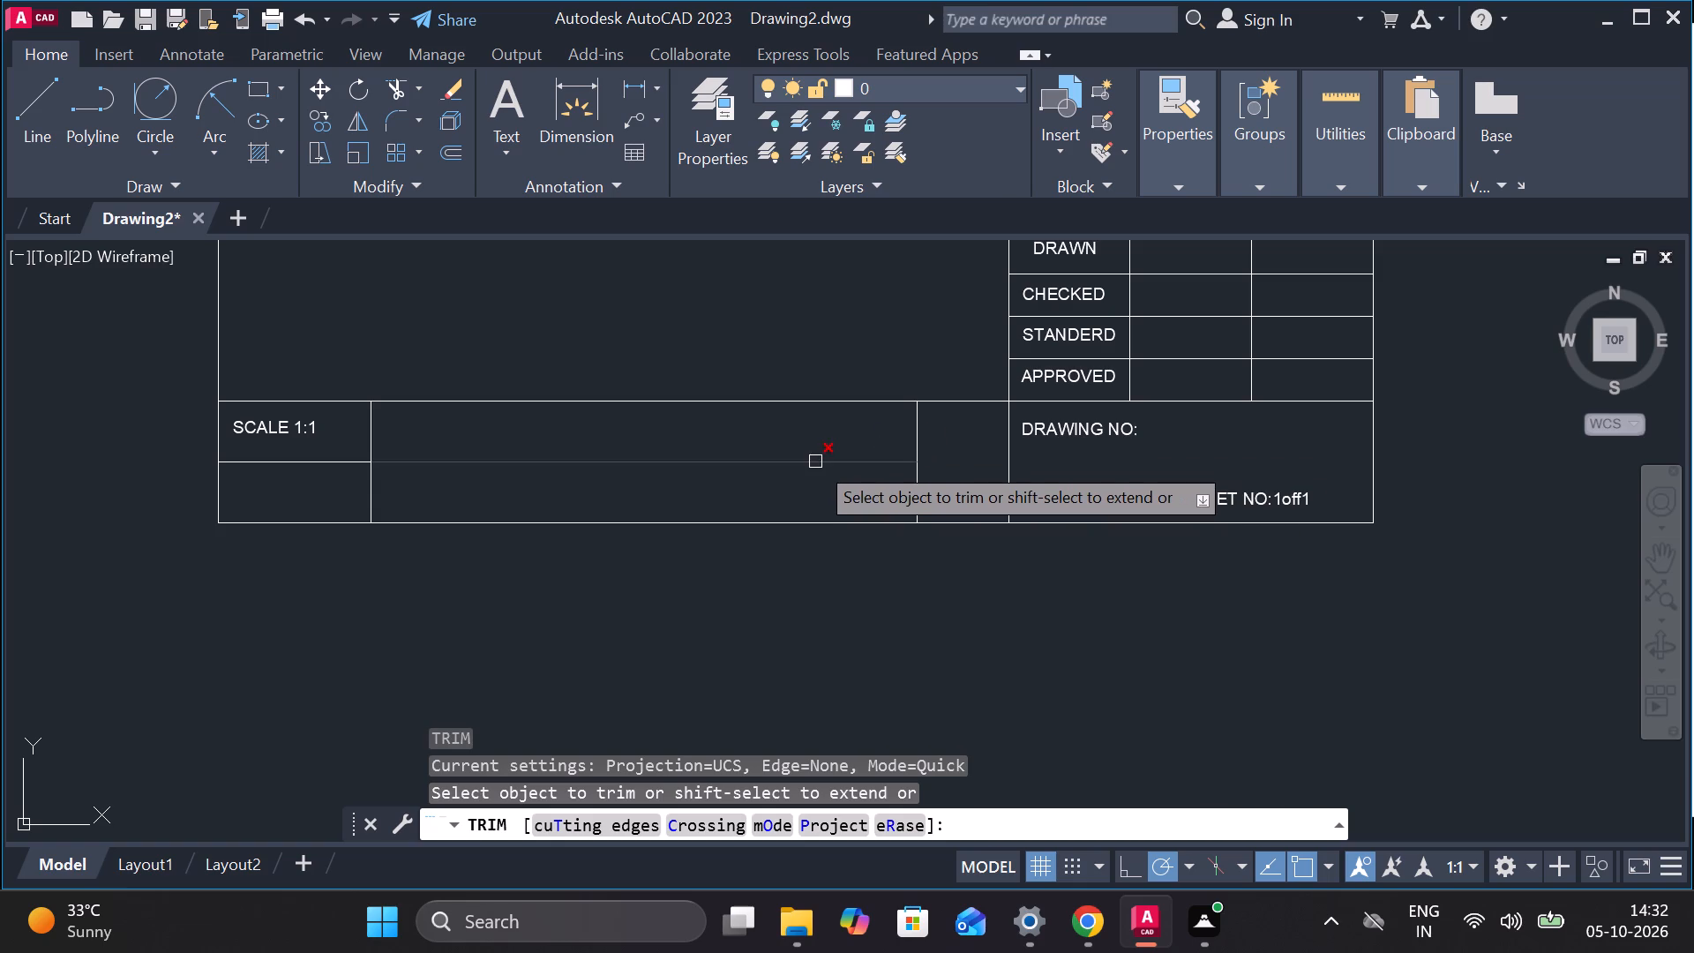
left_click(815, 461)
left_click(911, 435)
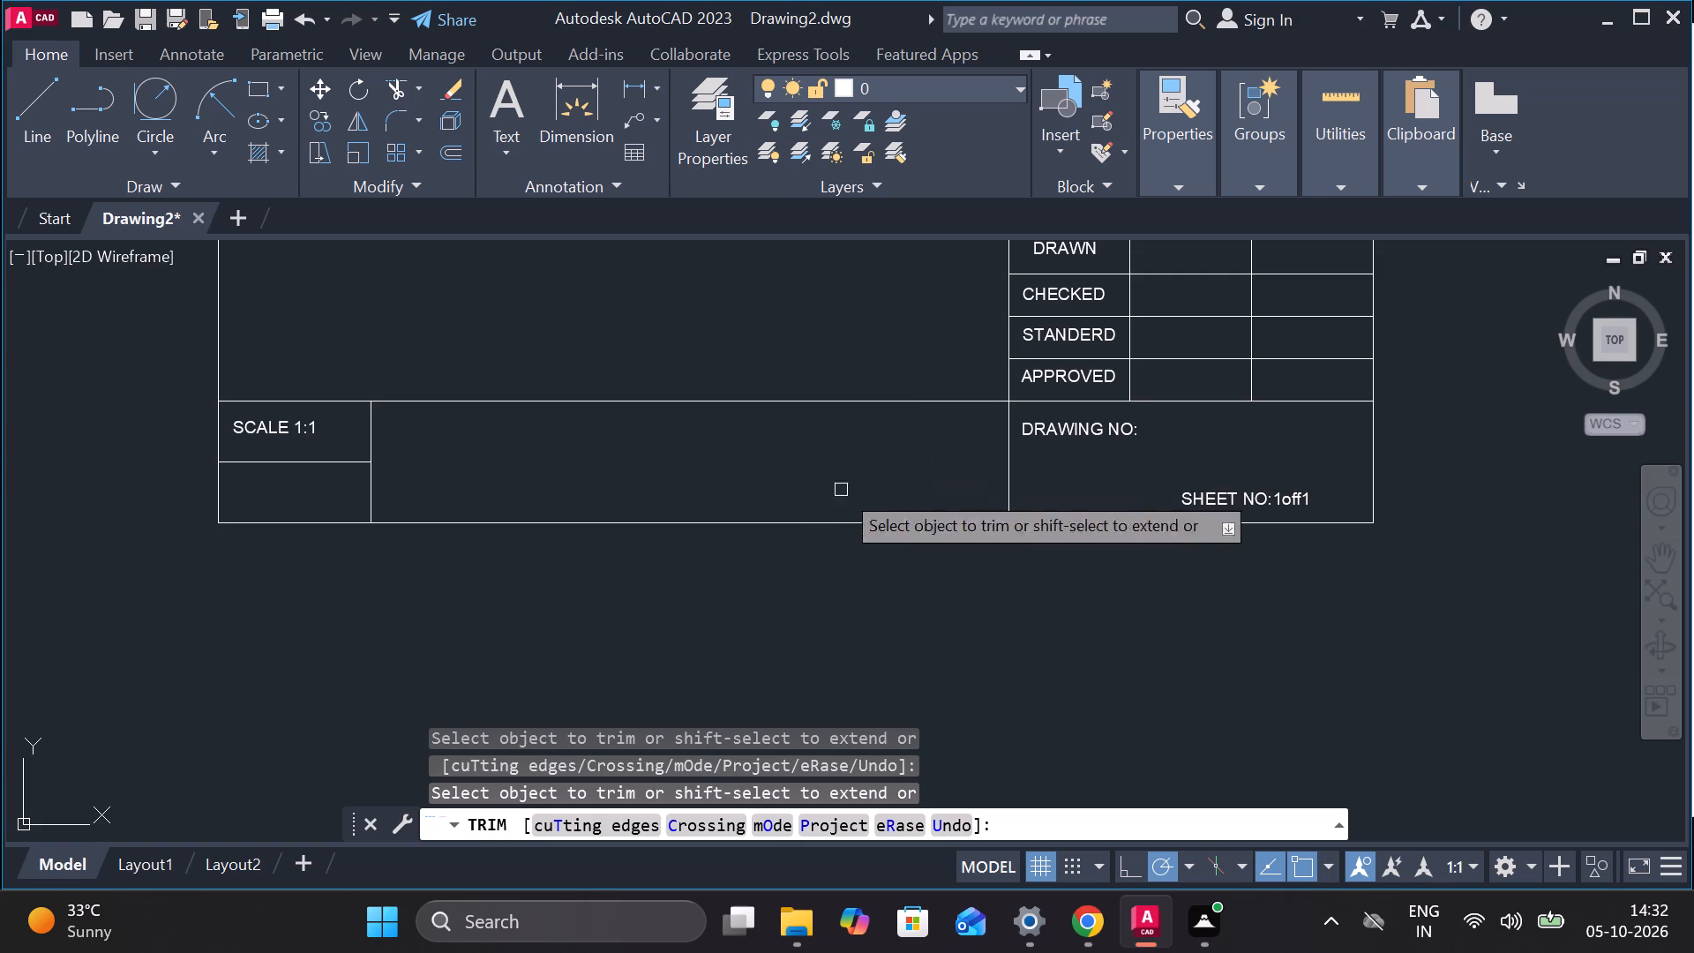
scroll(776, 526, "down", 2)
scroll(1091, 426, "up", 2)
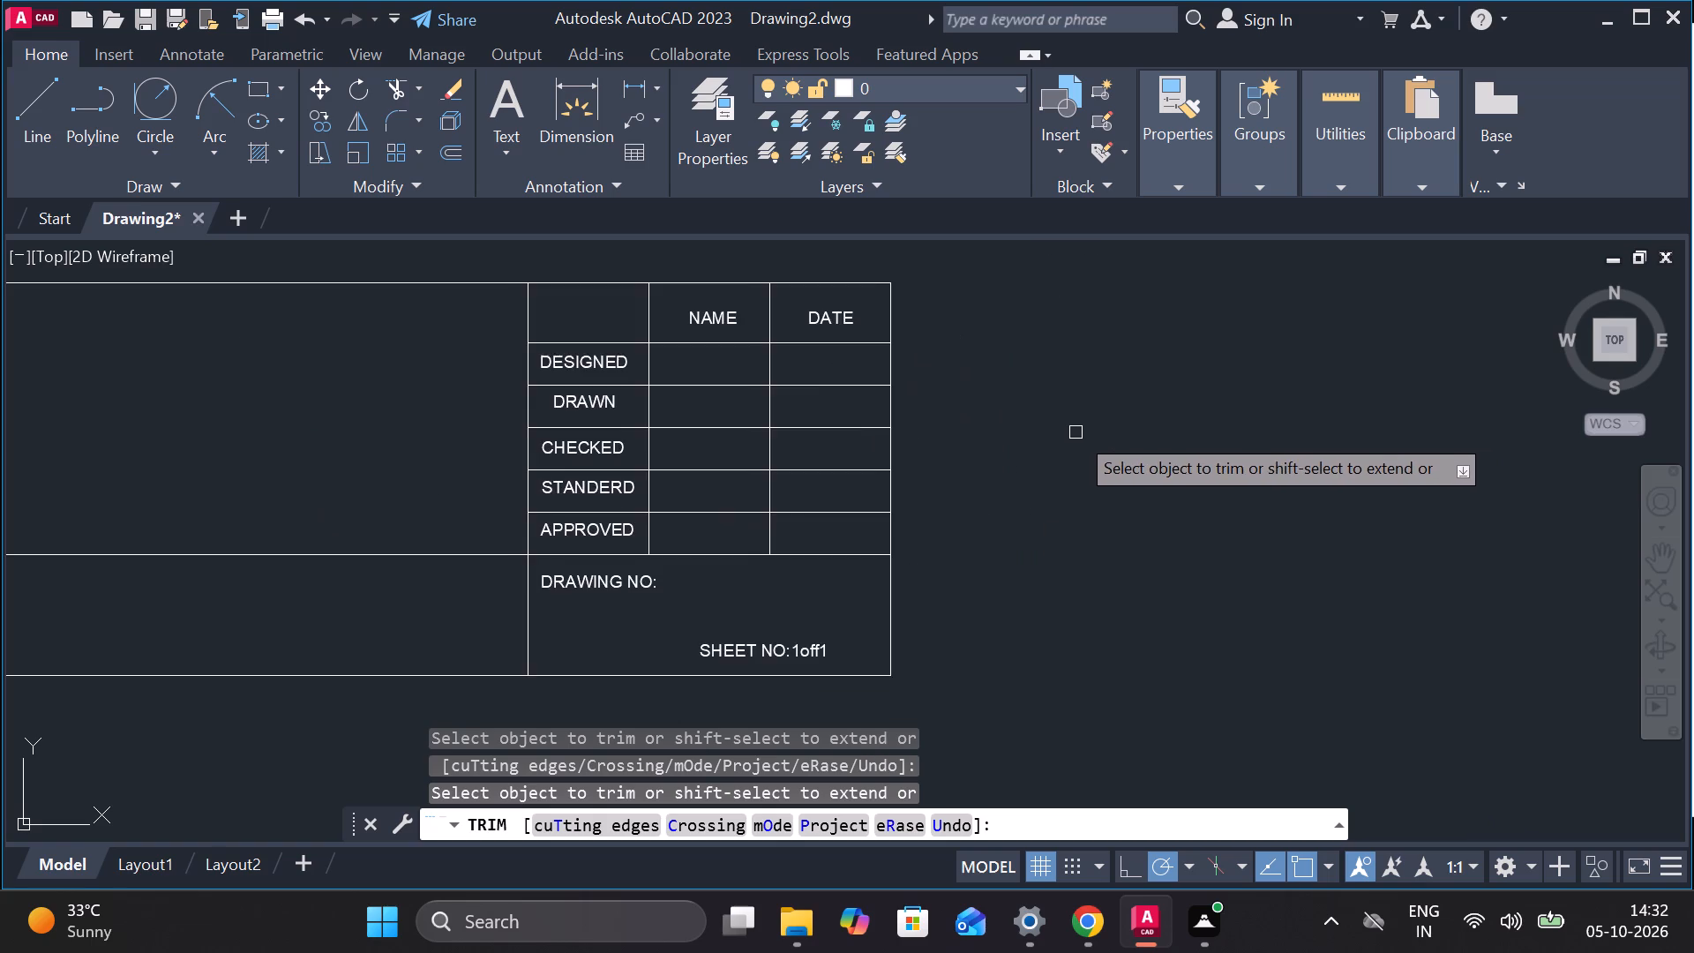
middle_click_drag(1044, 439, 1278, 497)
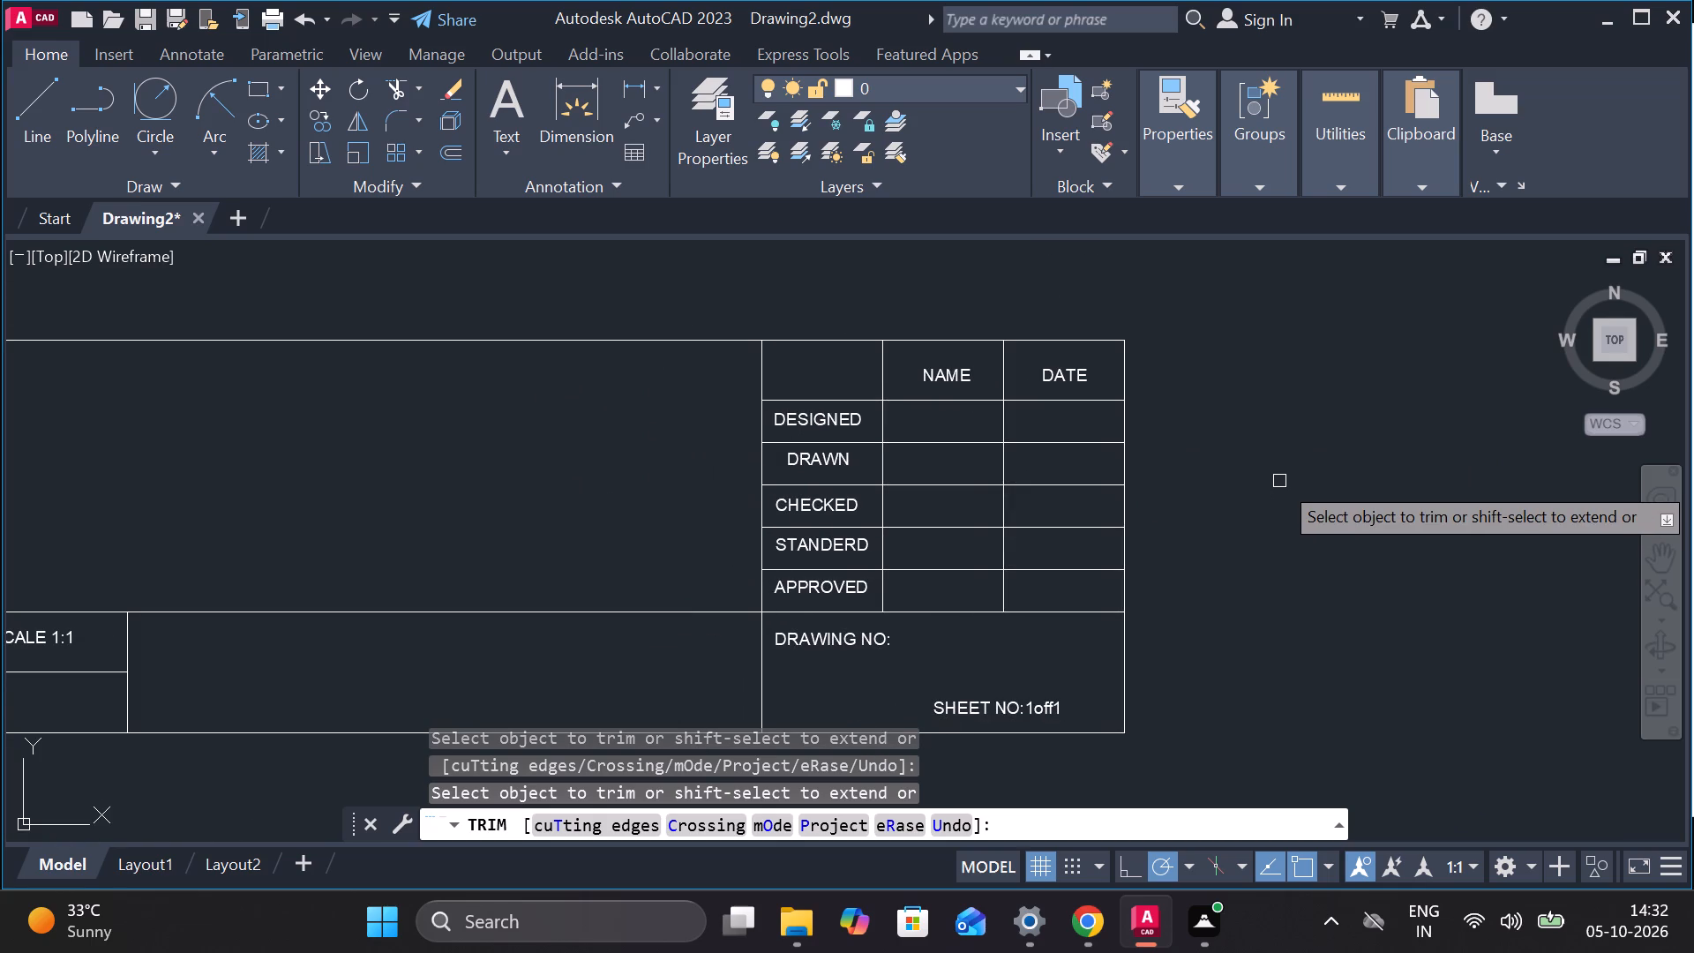
key("Escape")
Add the multiline text 2D MECHANICAL COMPONENT at height 5 in the title block's large upper-left cell.
scroll(1031, 520, "down", 1)
scroll(630, 491, "down", 2)
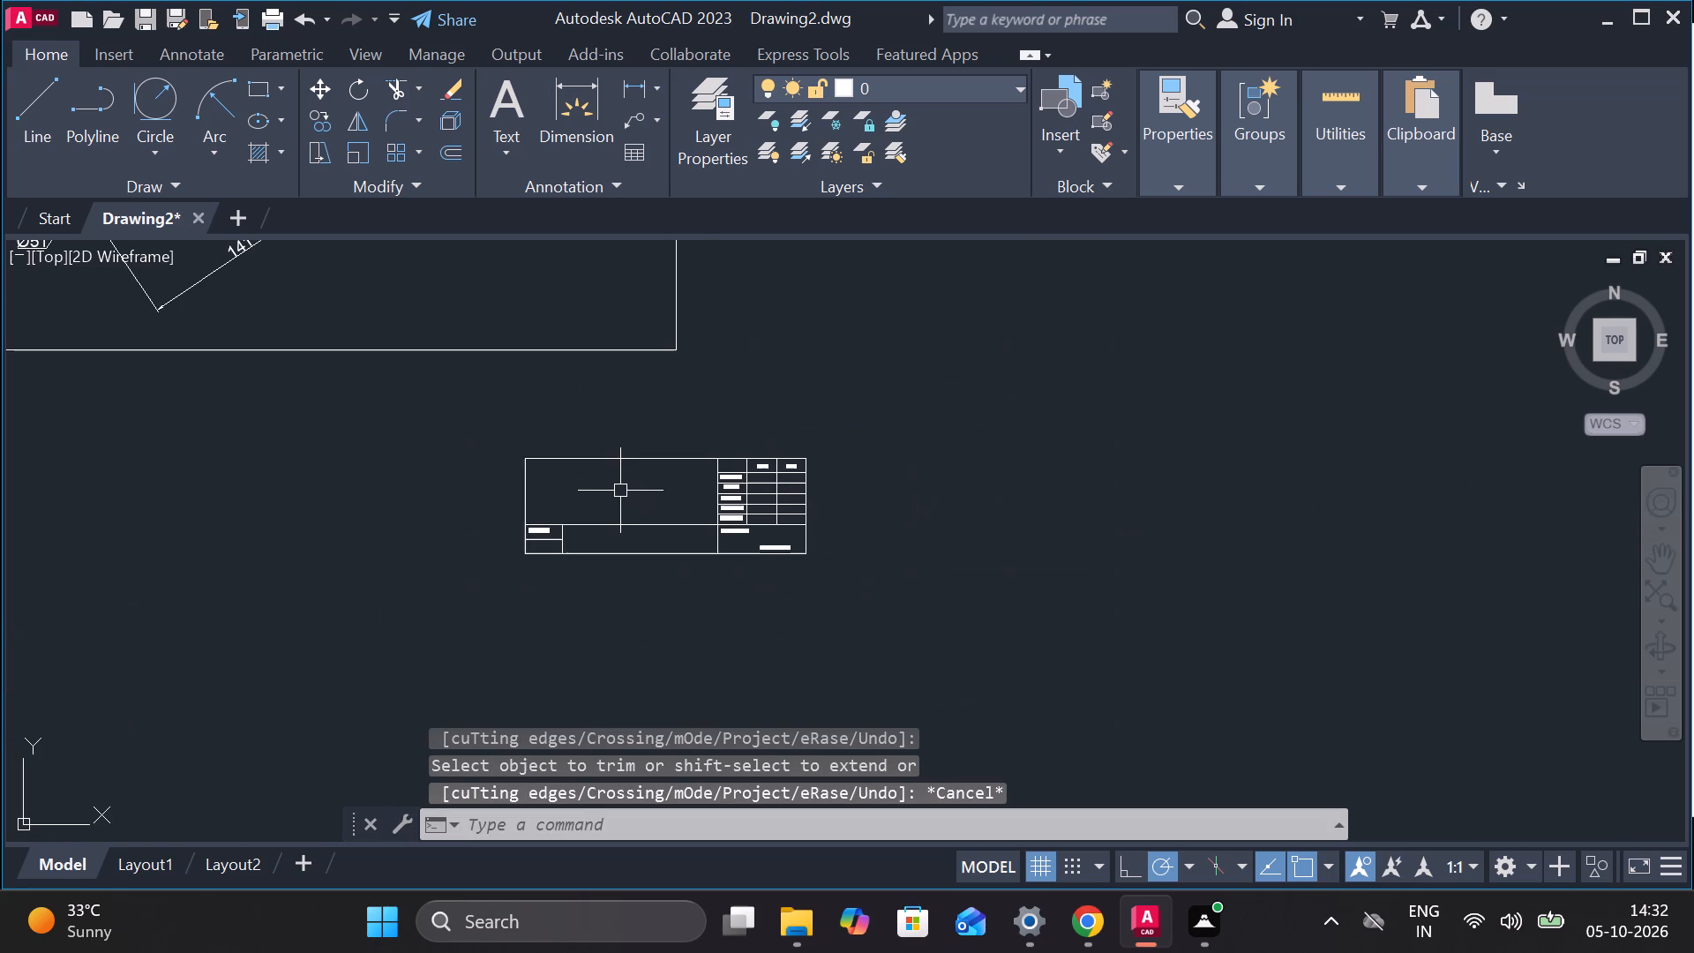
scroll(610, 484, "up", 2)
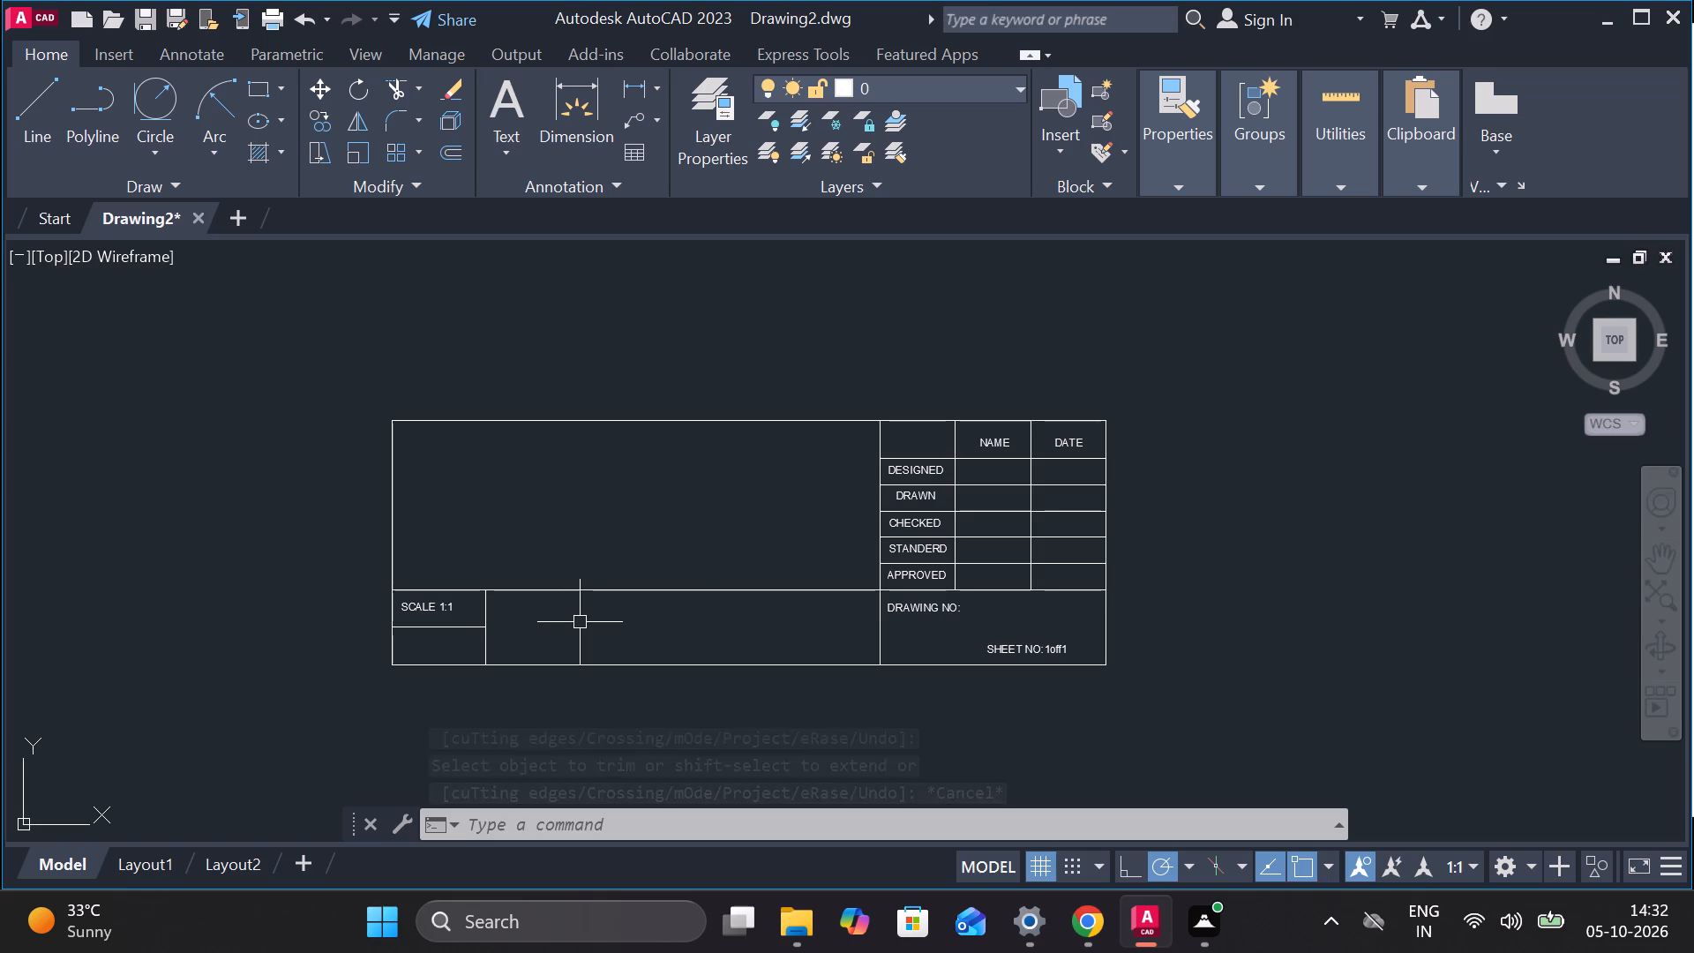
scroll(545, 619, "up", 1)
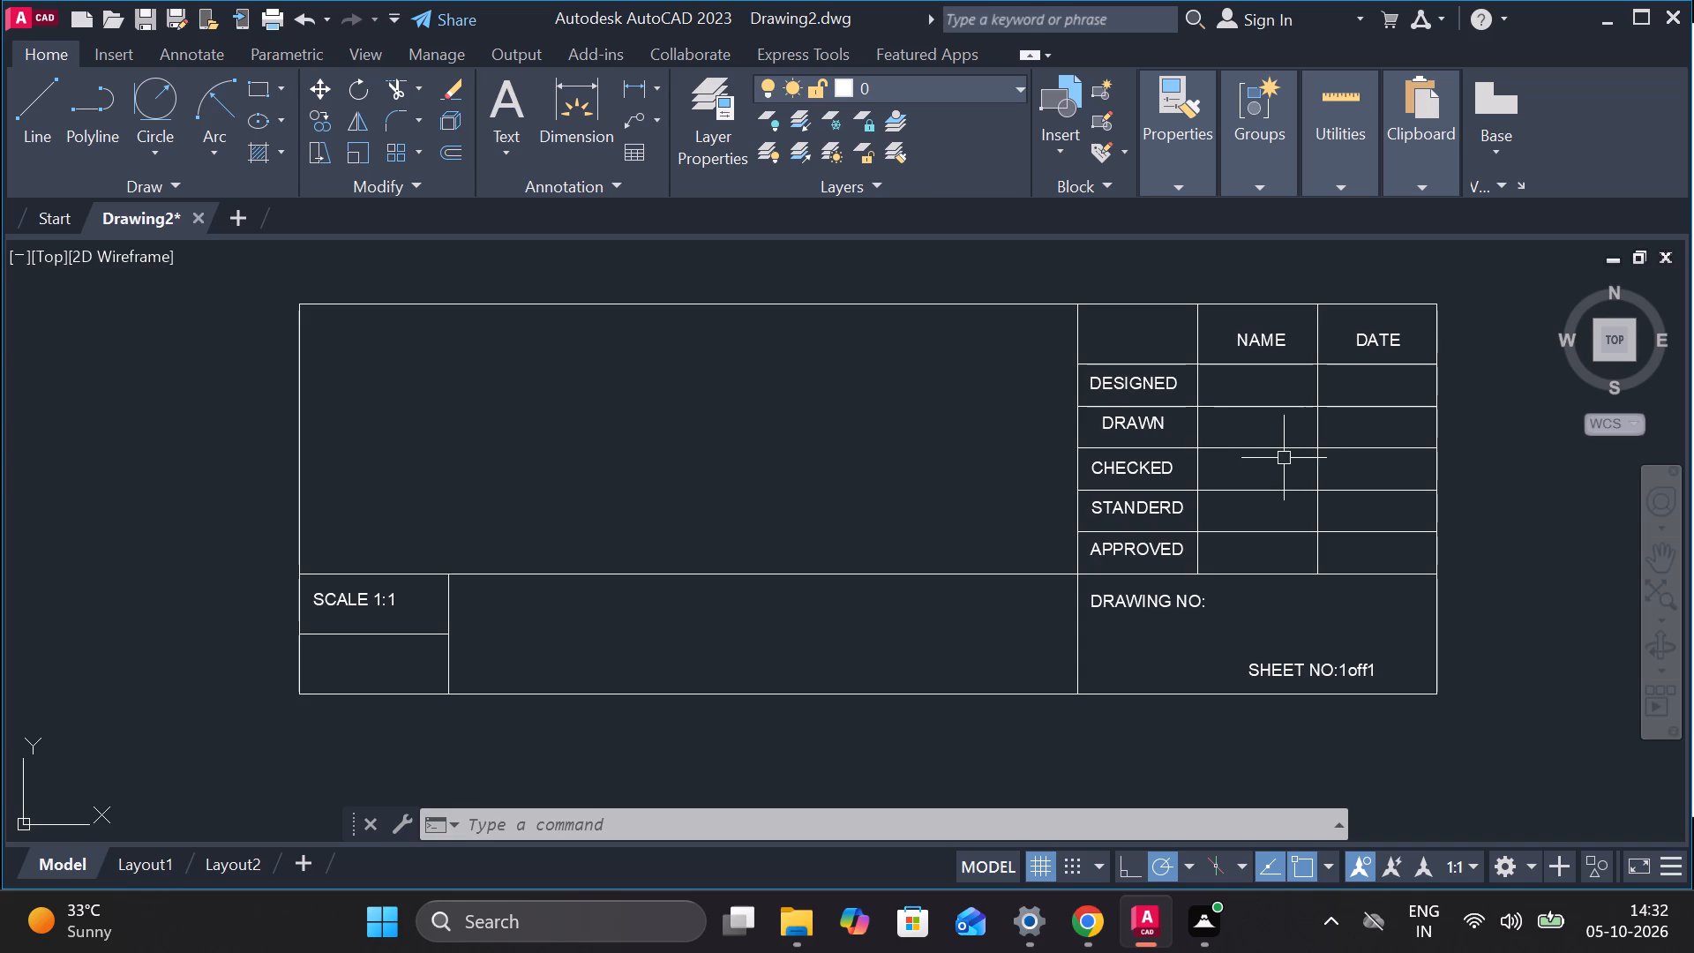
scroll(1309, 470, "down", 1)
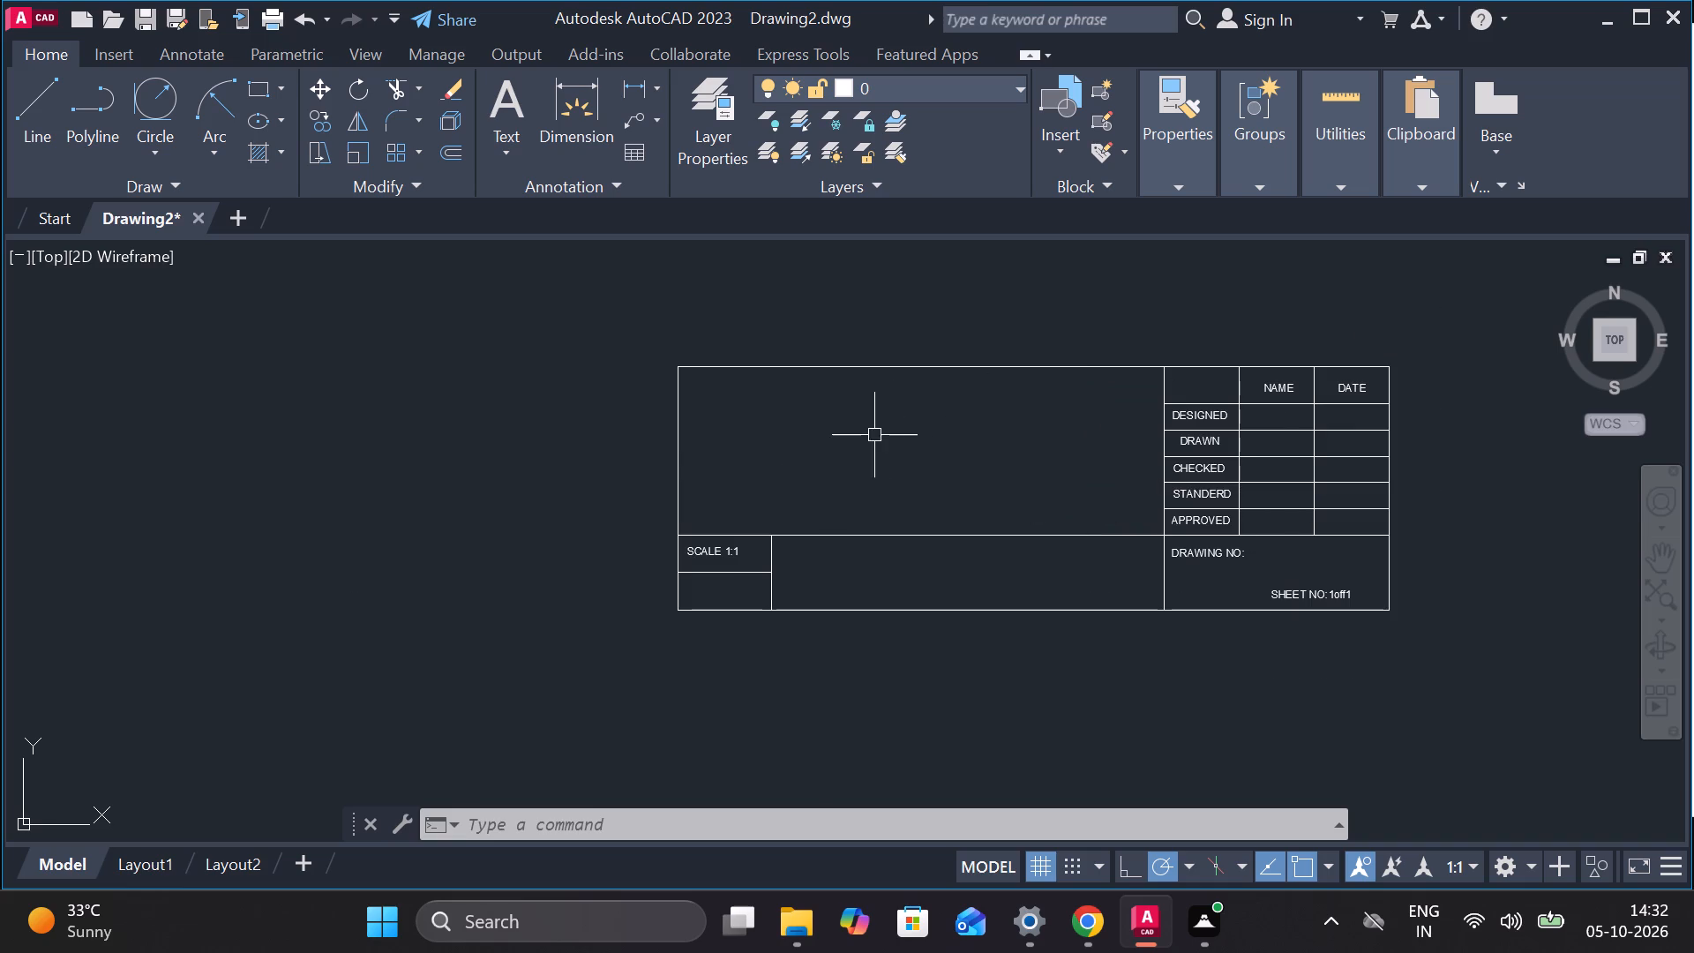
scroll(871, 476, "up", 1)
middle_click_drag(884, 409, 892, 409)
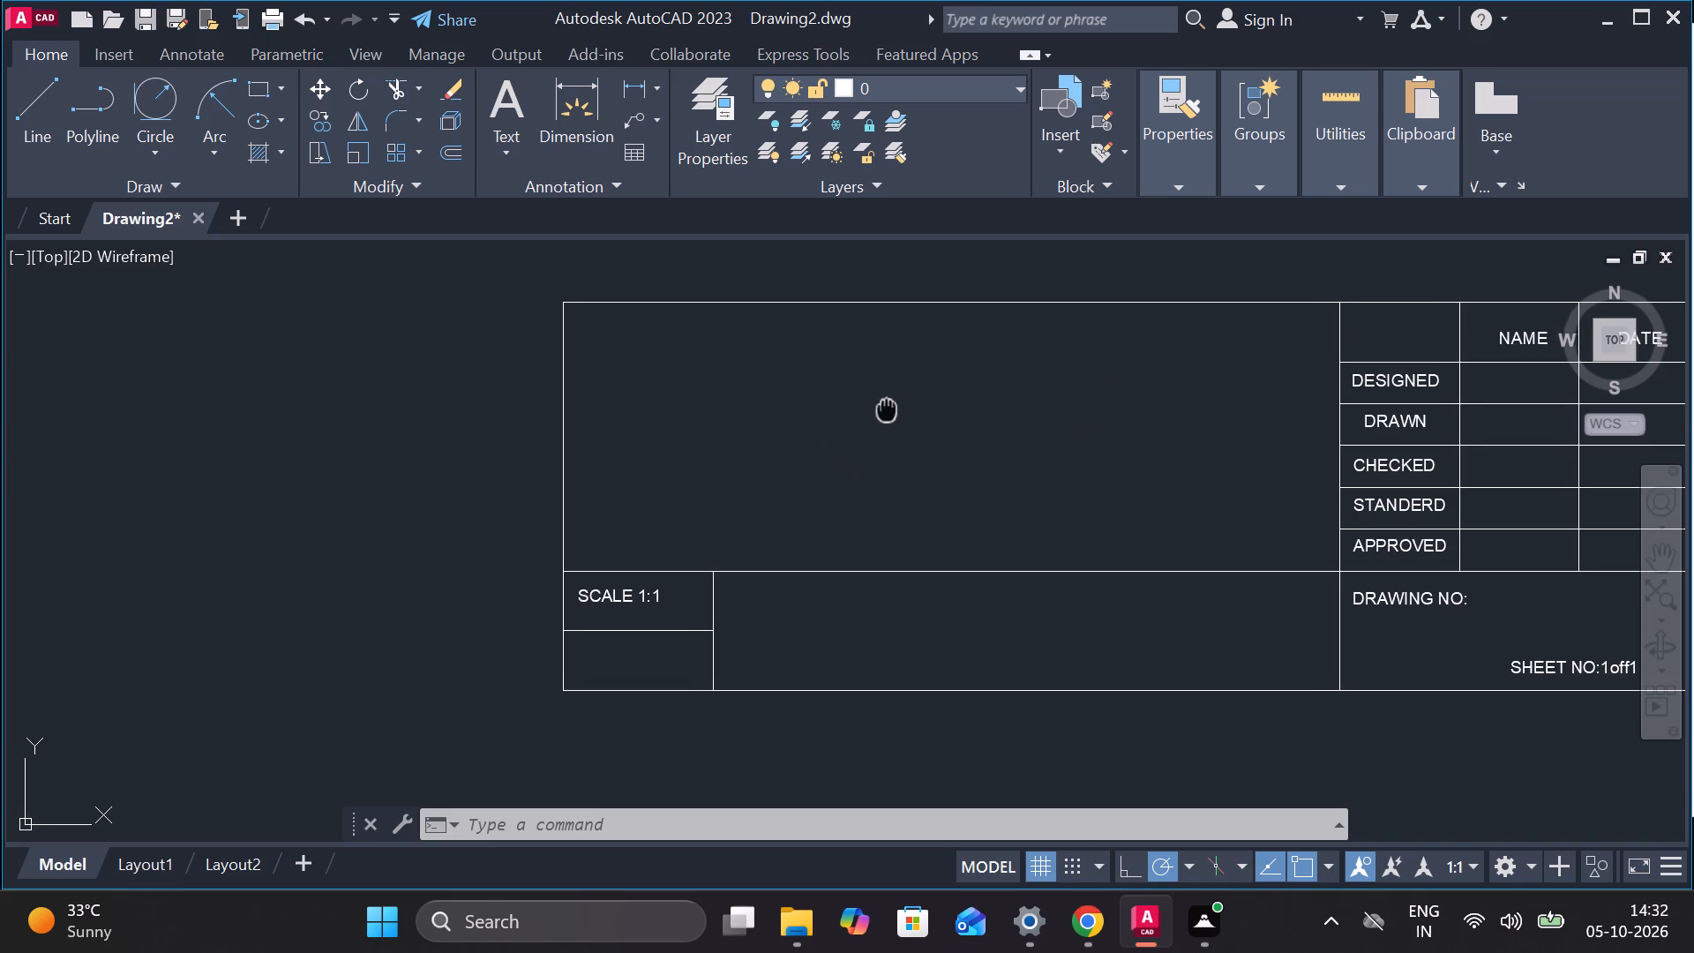
middle_click_drag(892, 409, 883, 531)
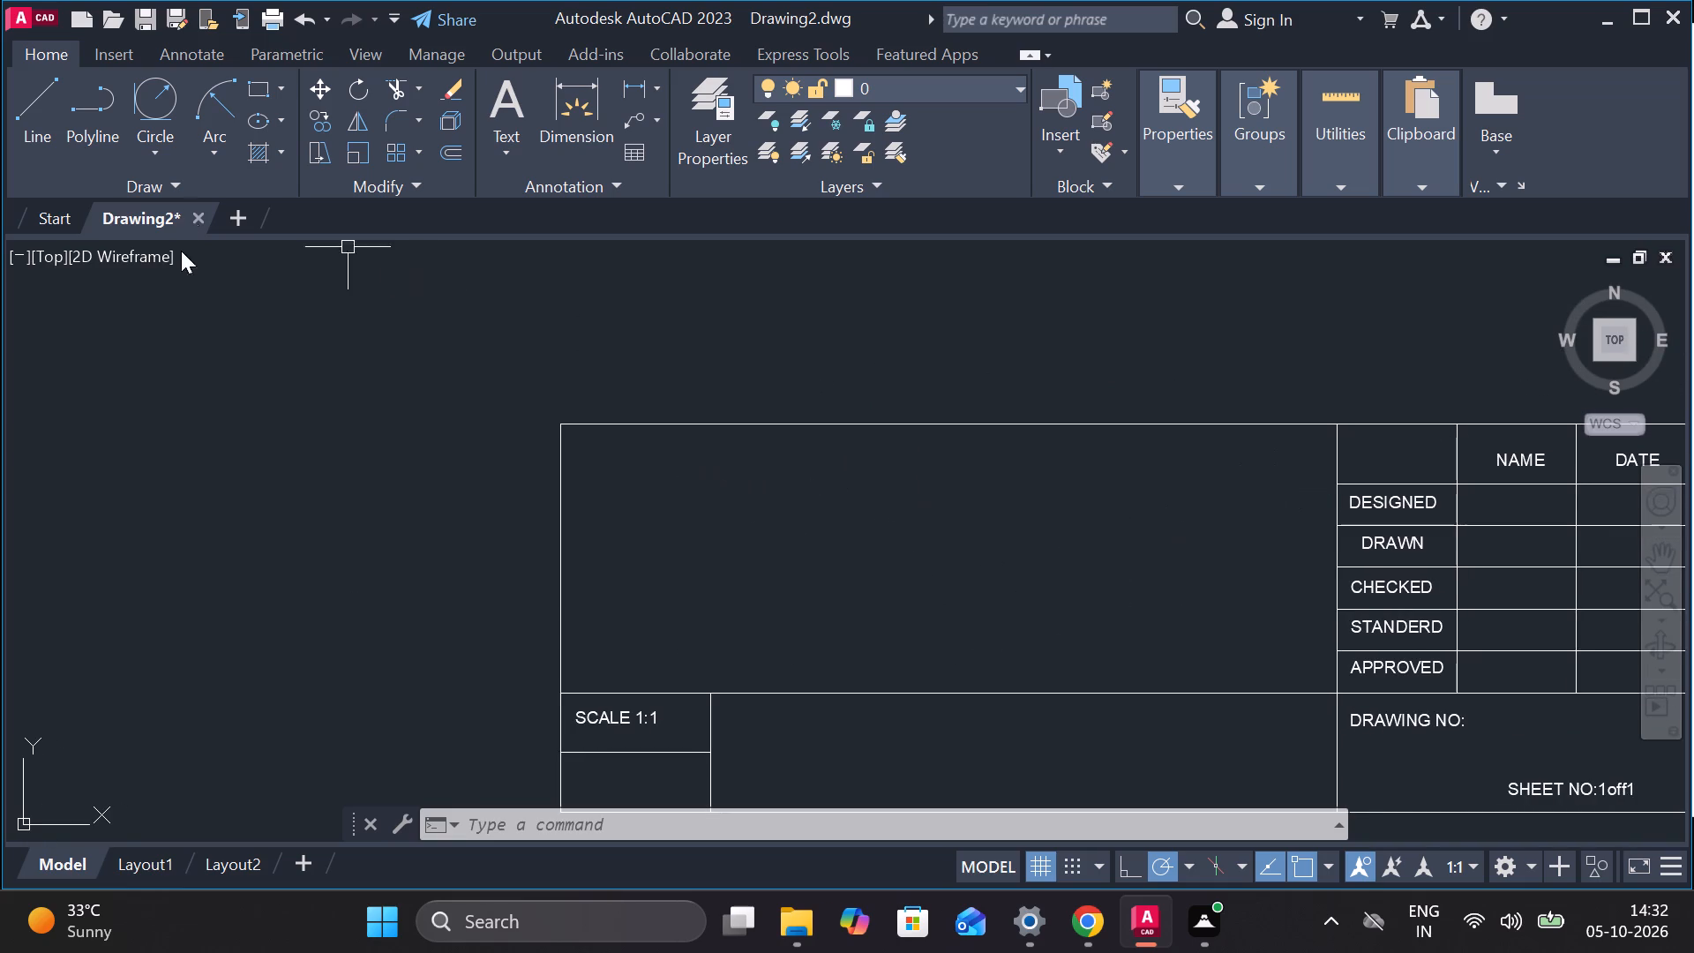
key("m")
key("t")
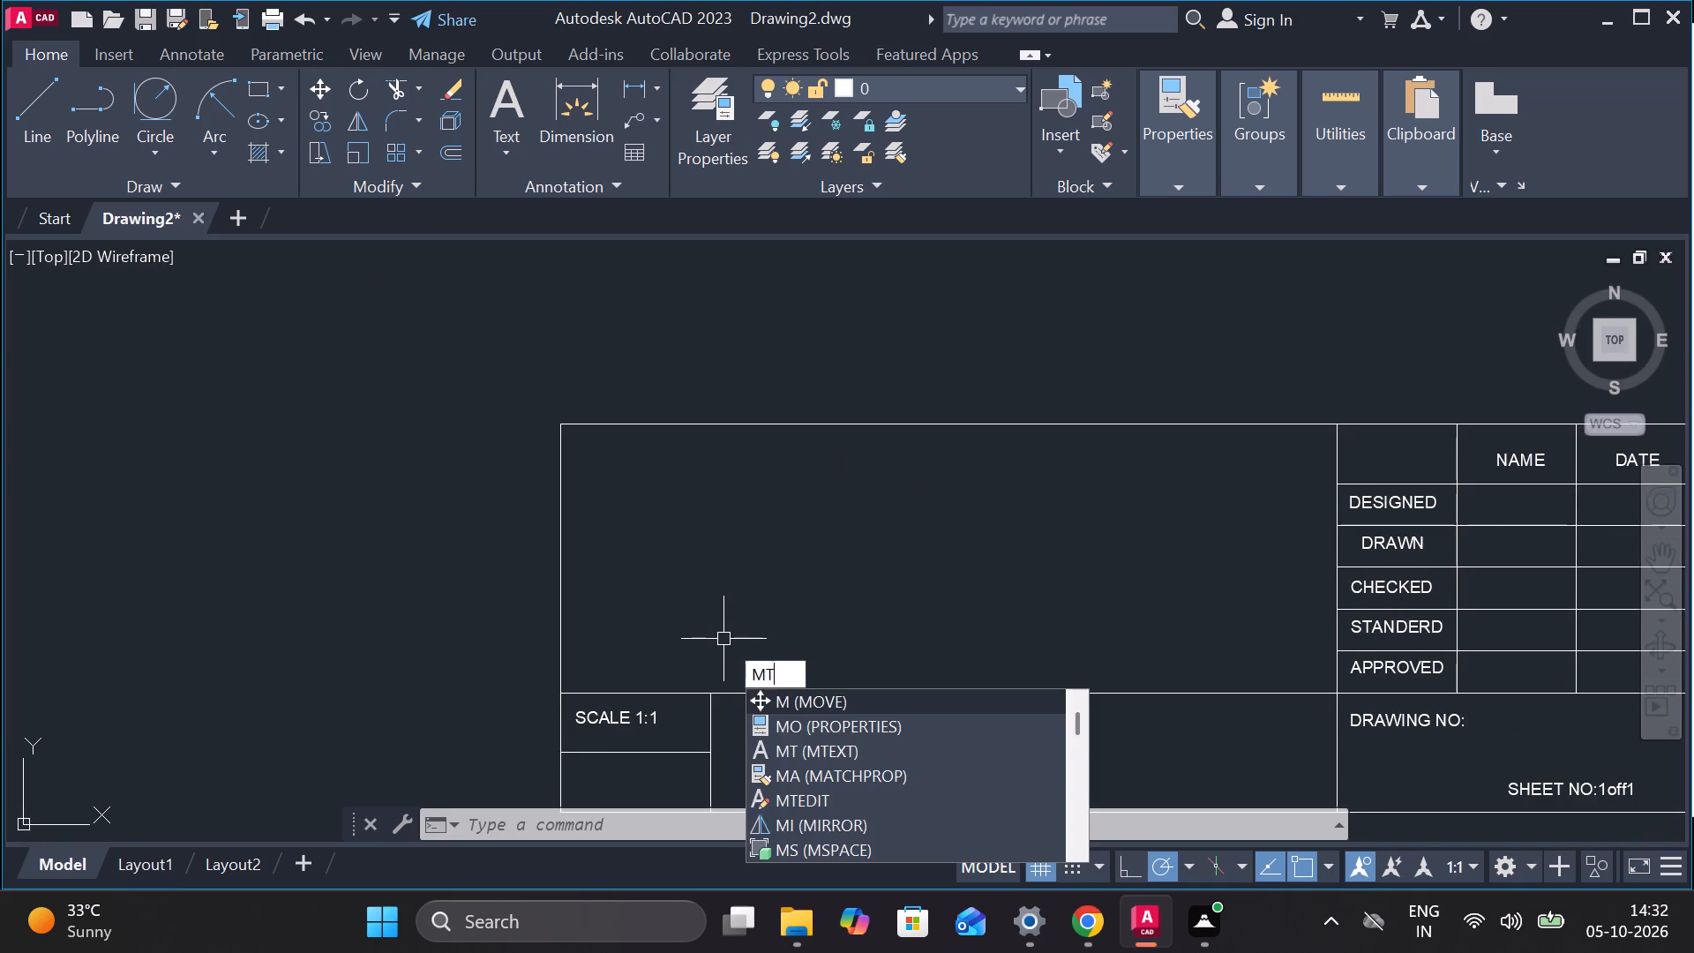
key("Return")
left_click(584, 466)
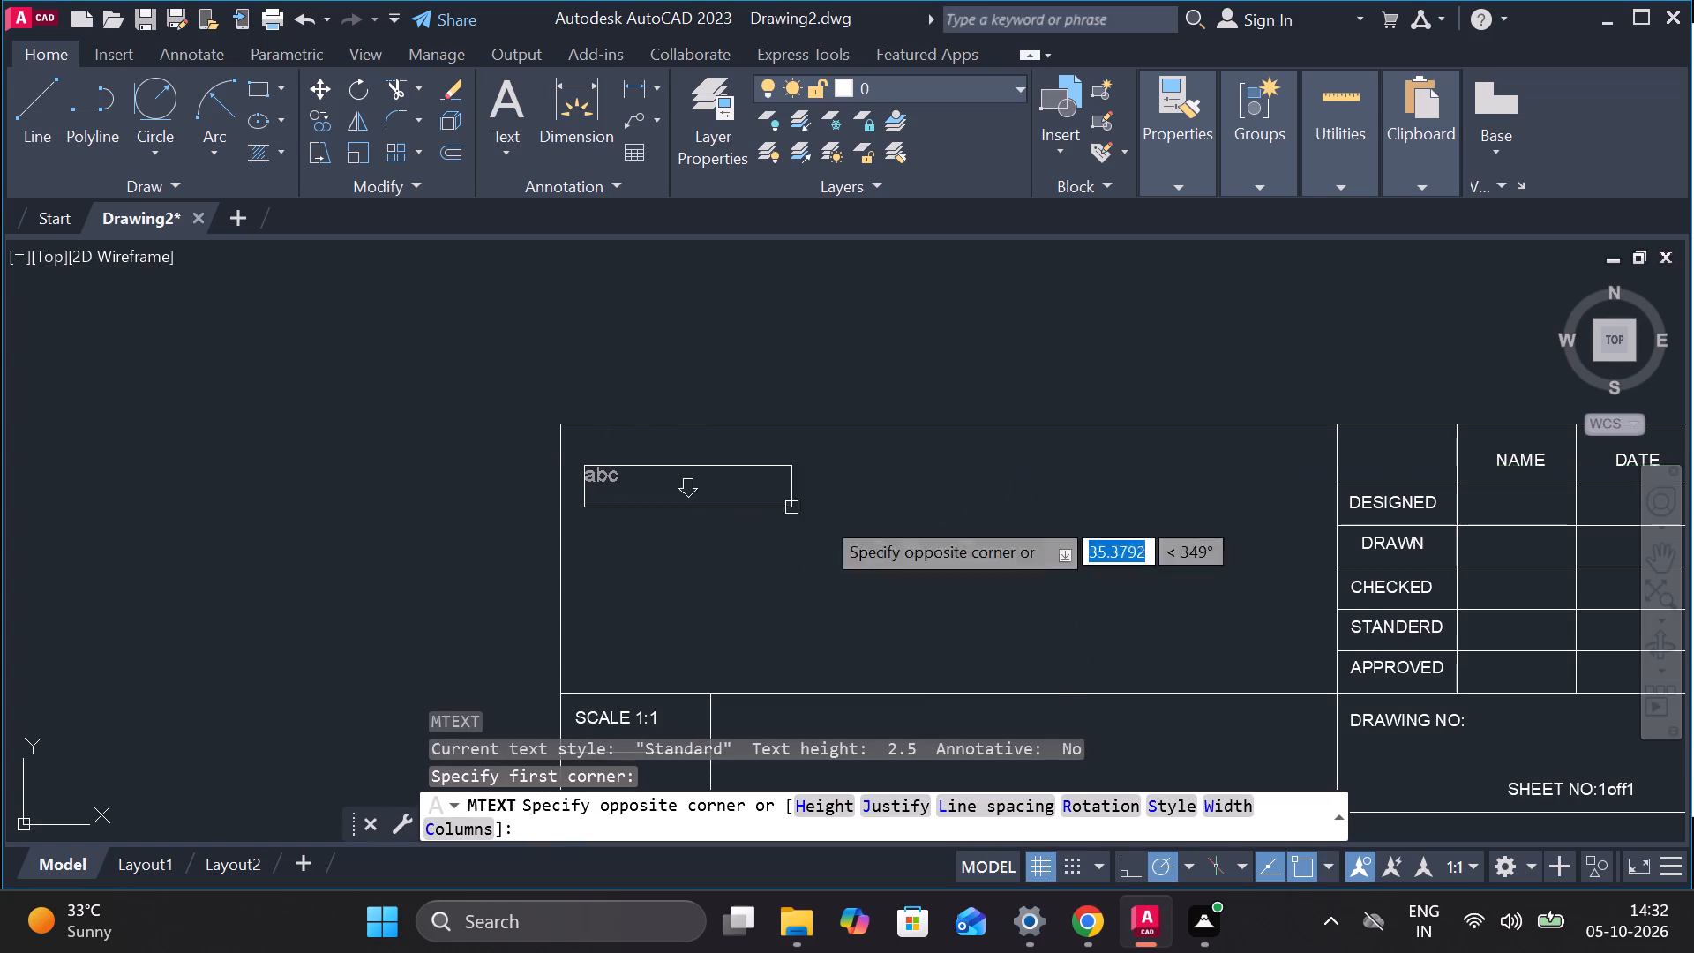
left_click(1238, 535)
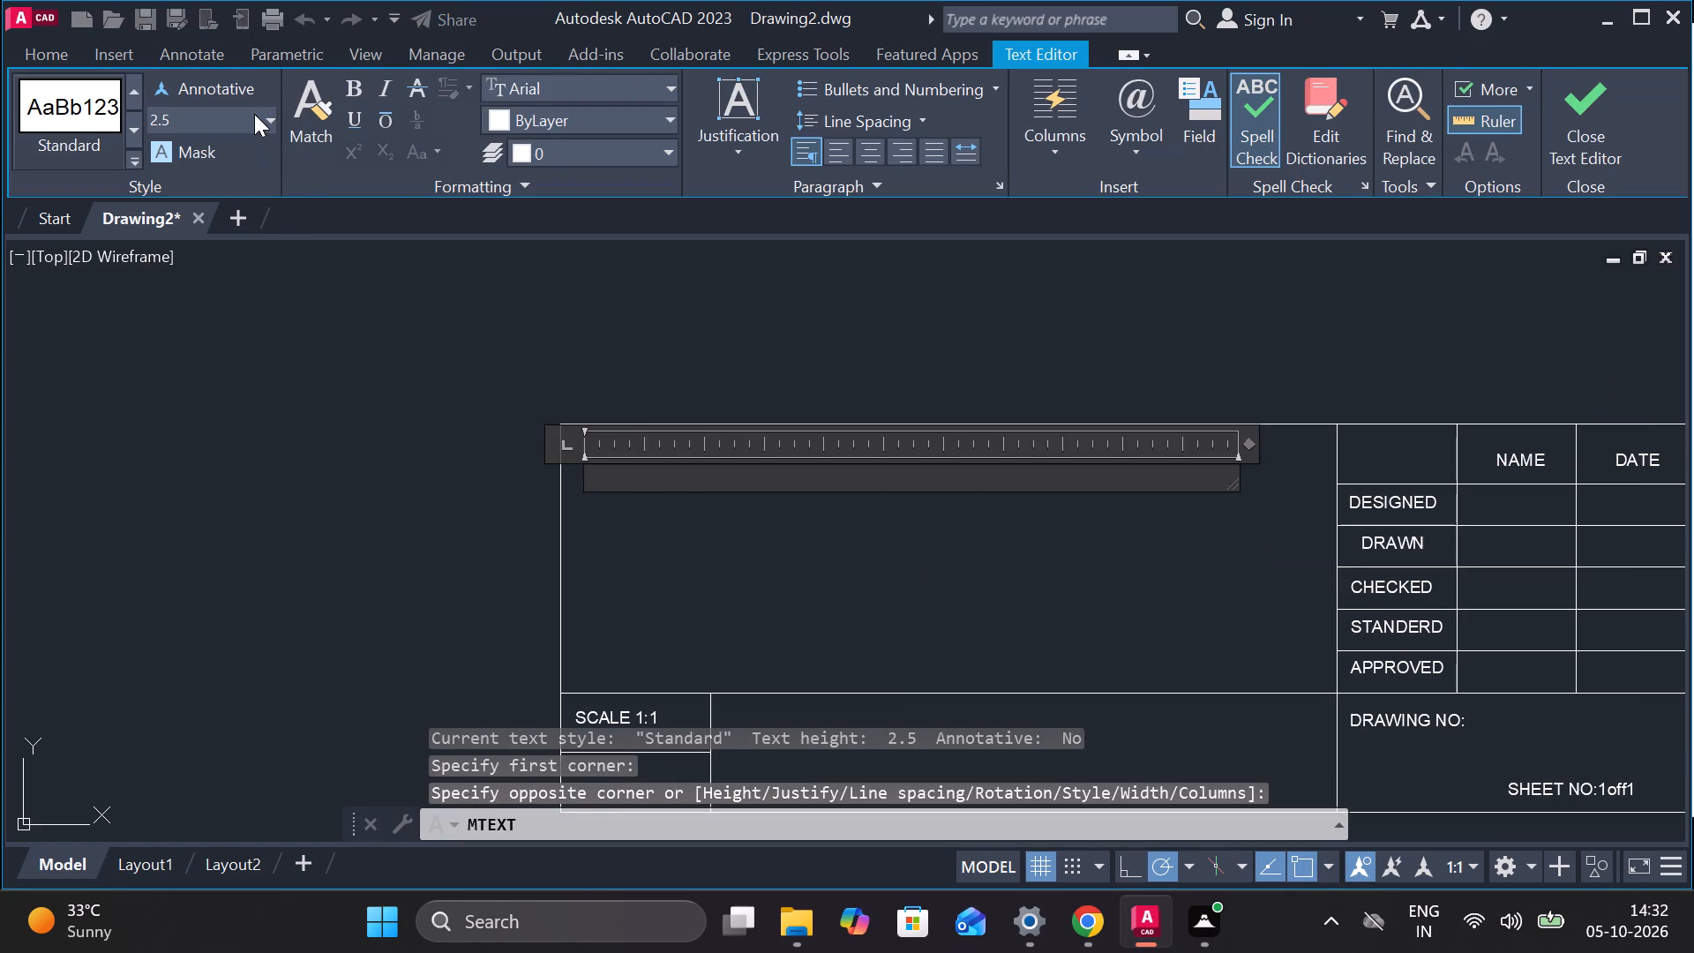
left_click_drag(254, 114, 82, 114)
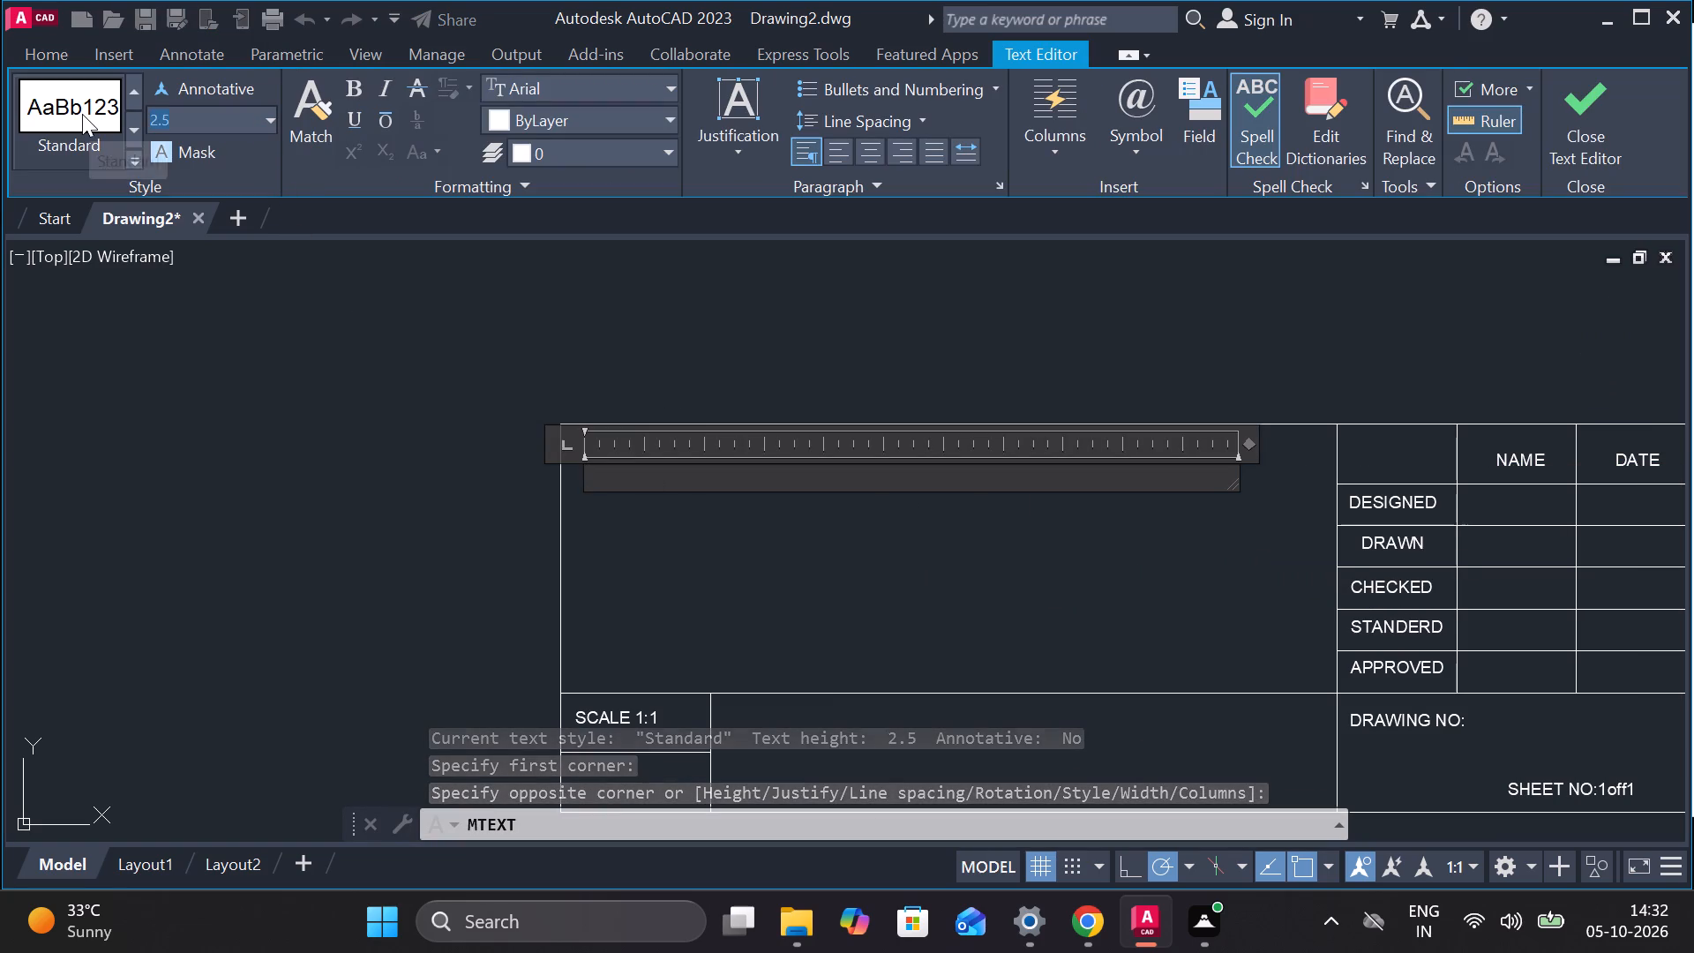
key("5")
key("Return")
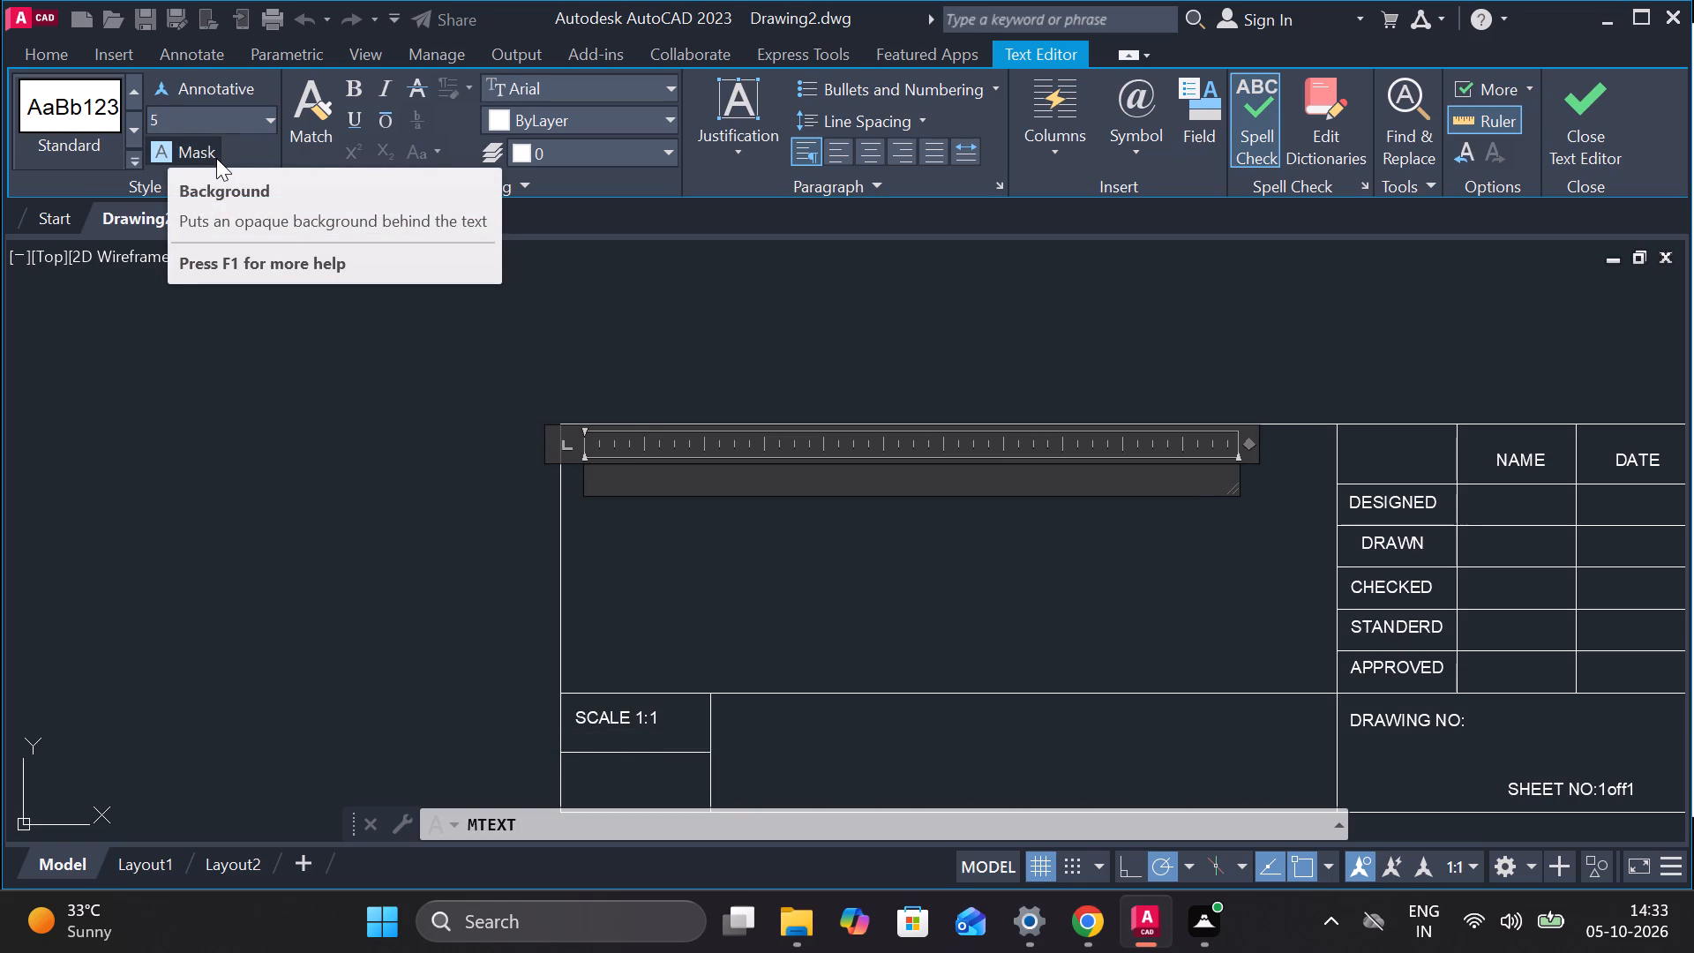
key("2")
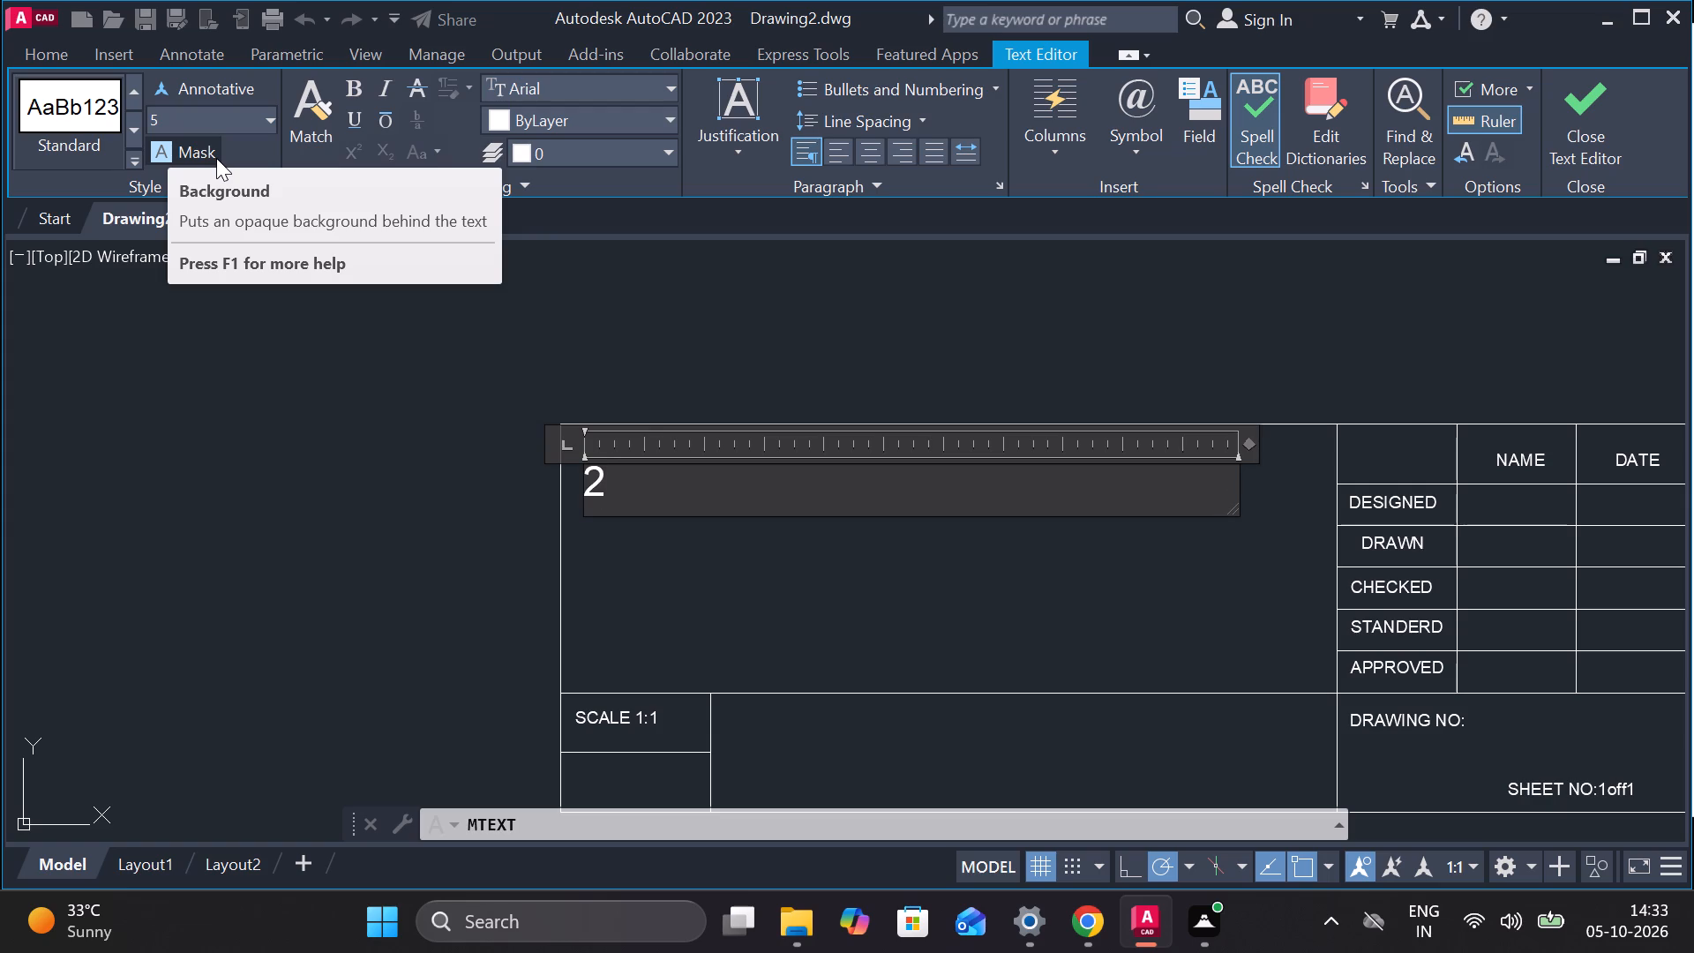
type("D MECH")
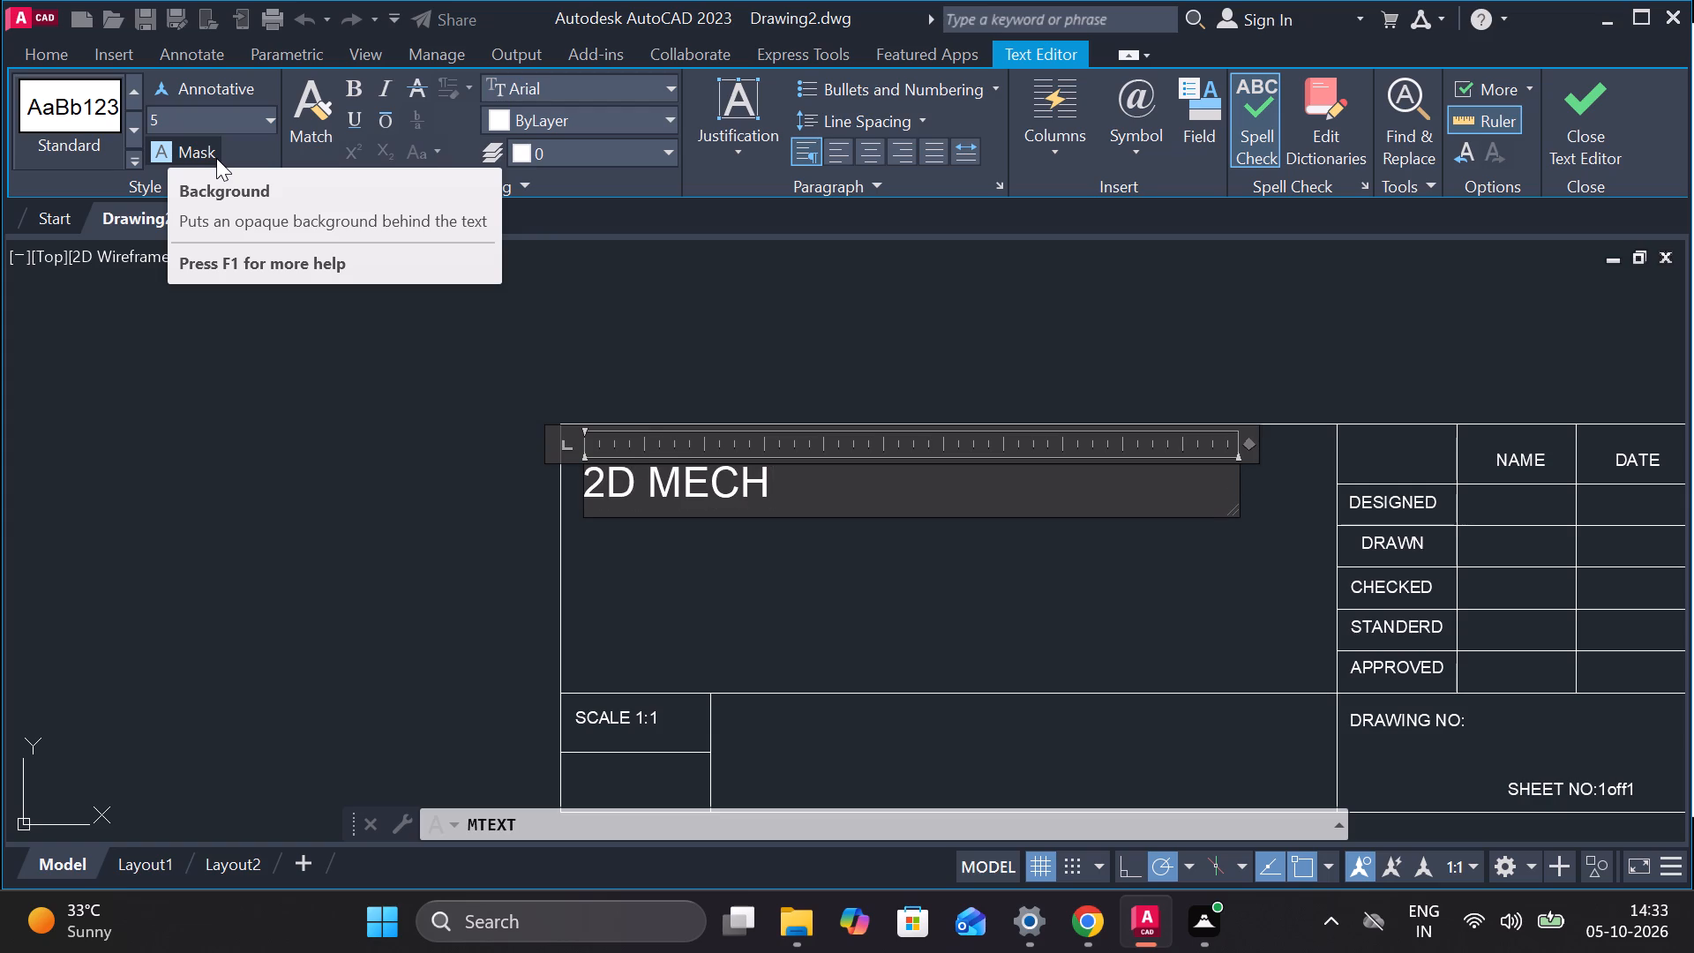
type("ANICAL COM")
type("PONENT")
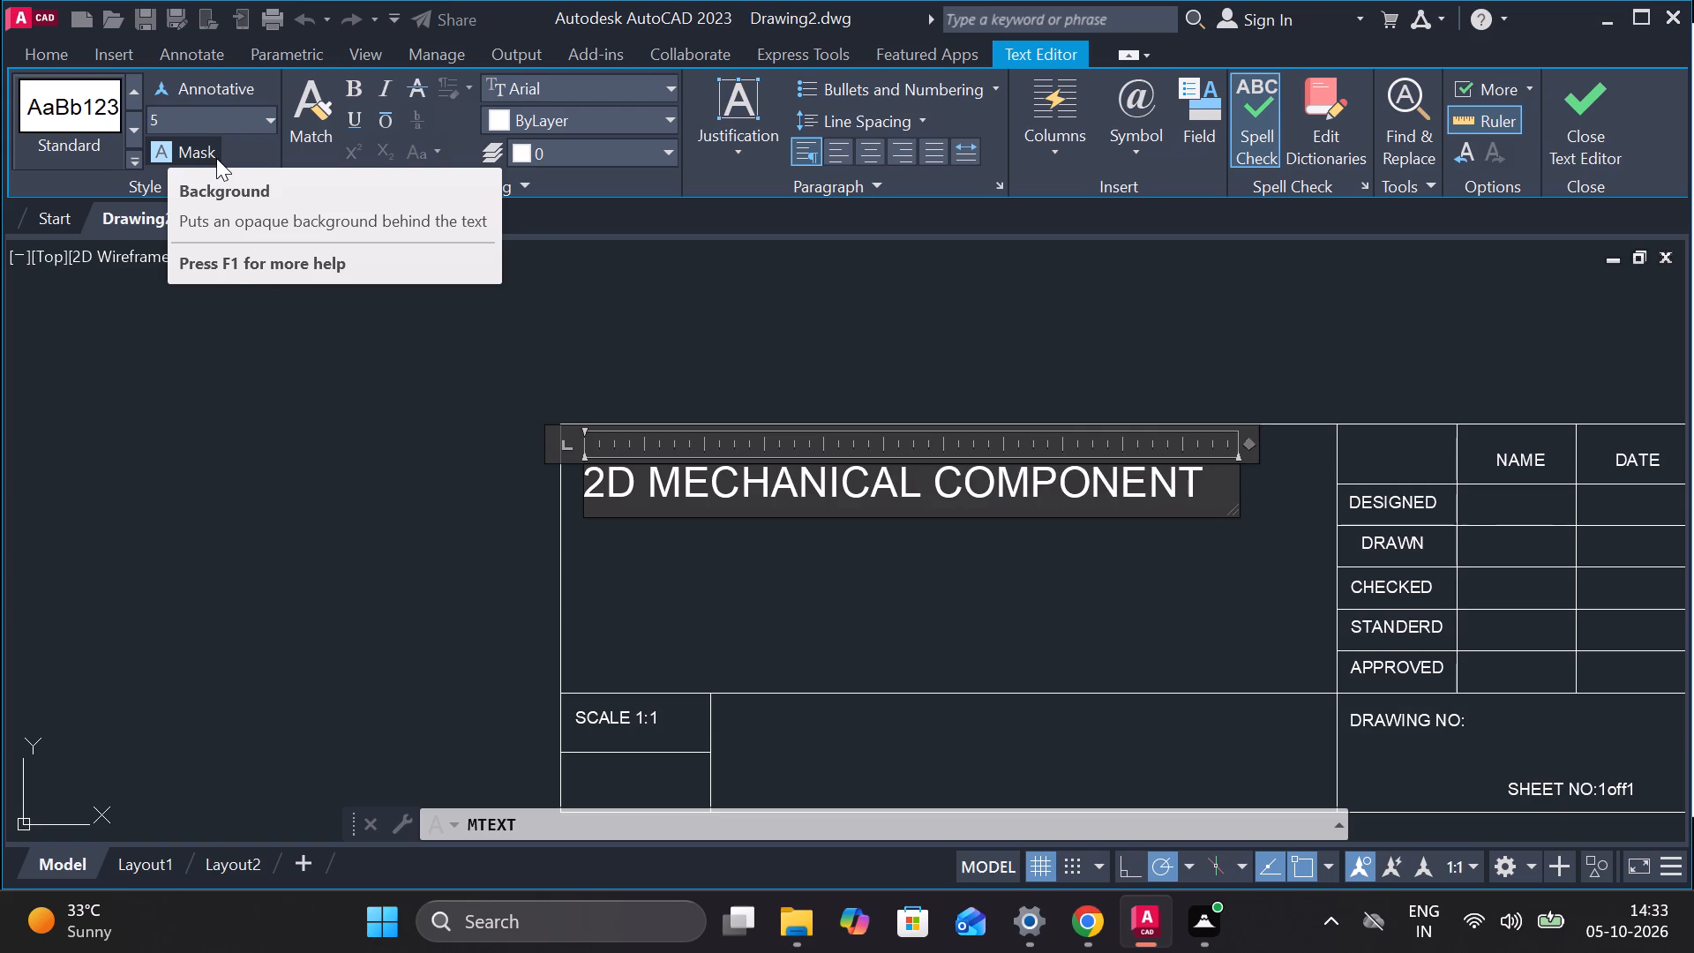
left_click(1603, 126)
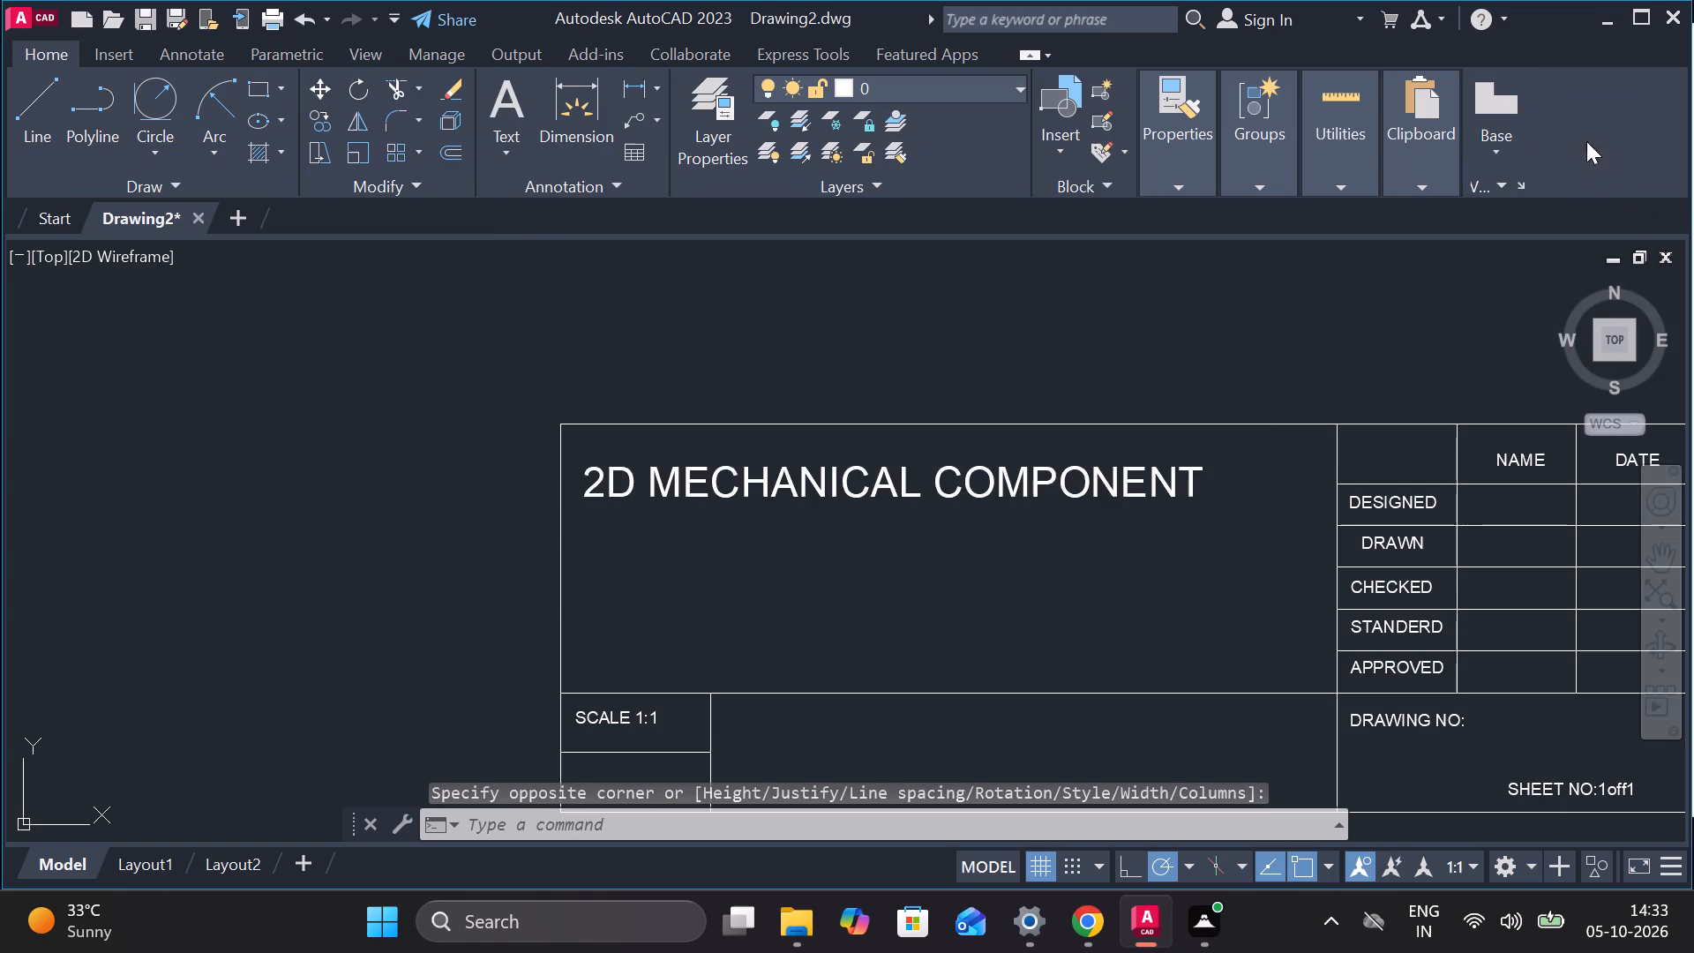
Move the 2D MECHANICAL COMPONENT text down so it sits near the middle height of its cell.
scroll(1221, 454, "down", 1)
scroll(1138, 552, "up", 1)
middle_click_drag(1129, 552, 1091, 536)
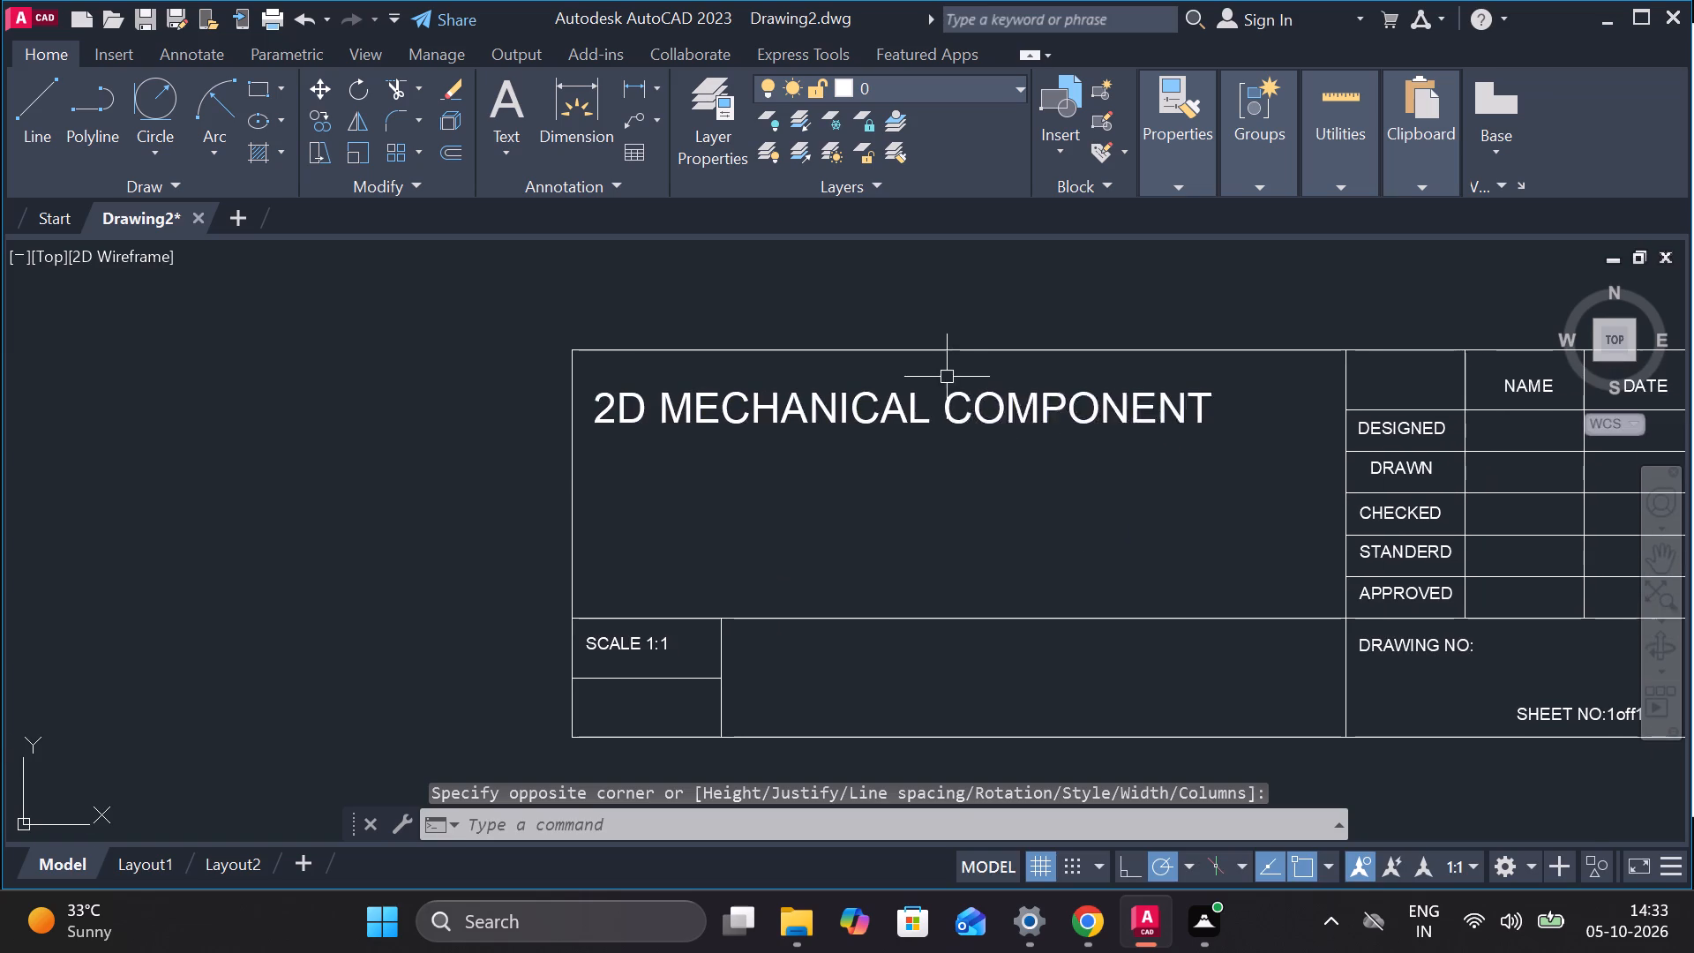
left_click(947, 377)
left_click(947, 419)
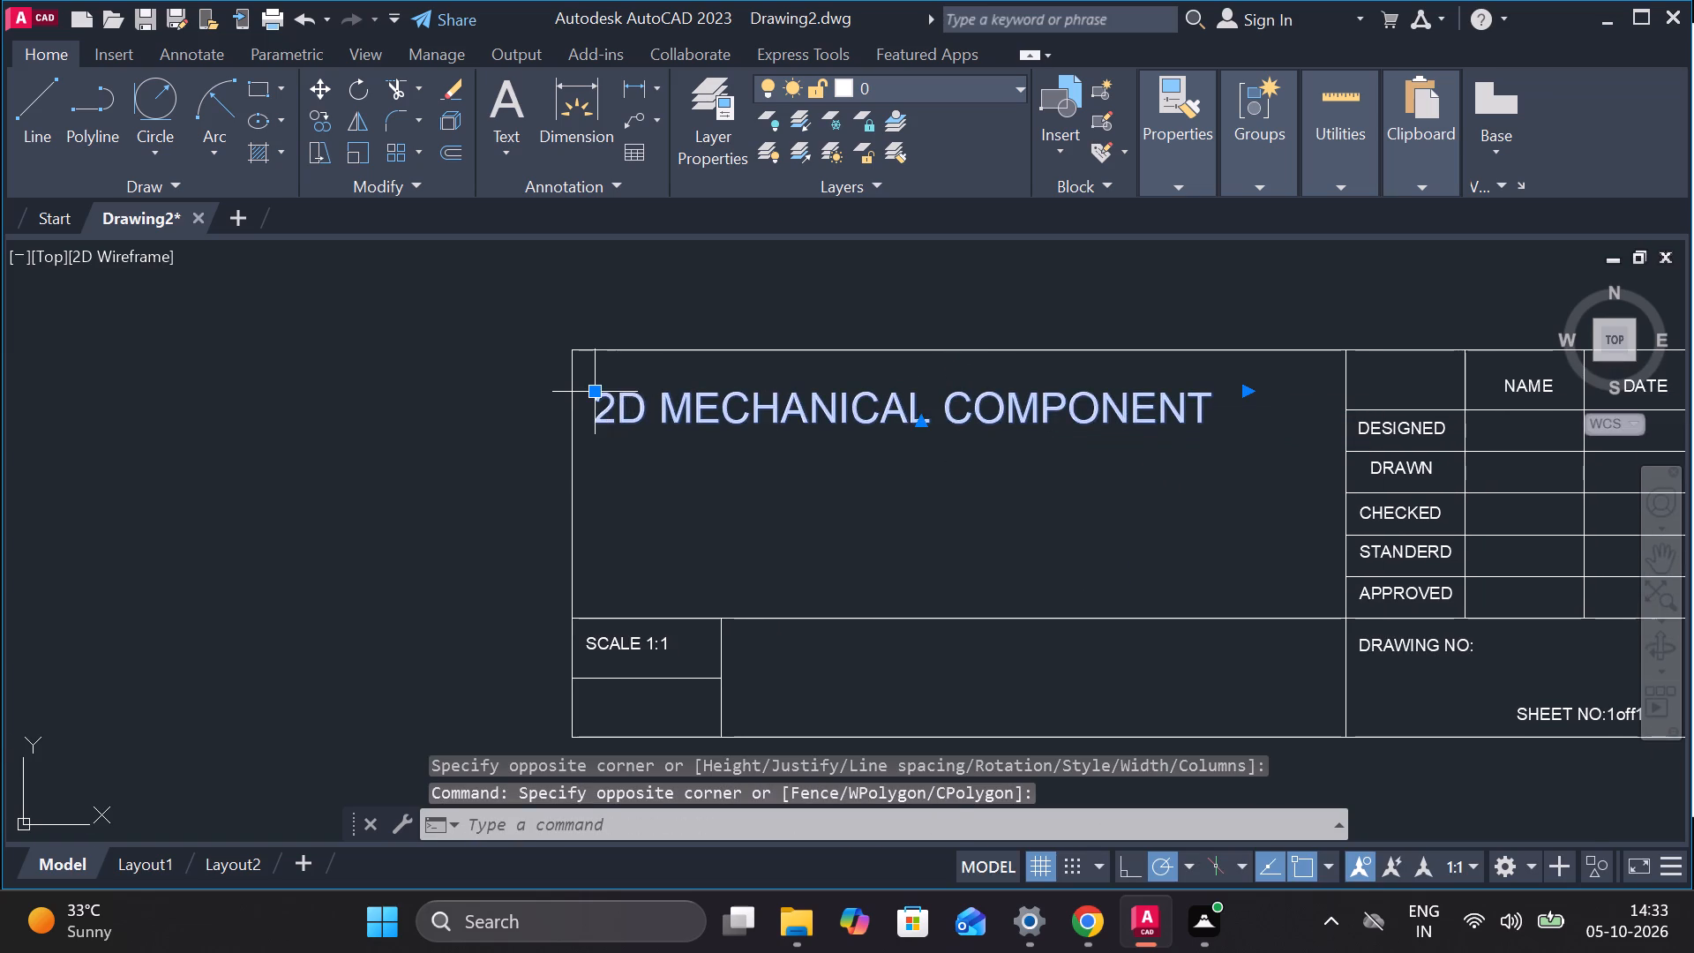
left_click(594, 394)
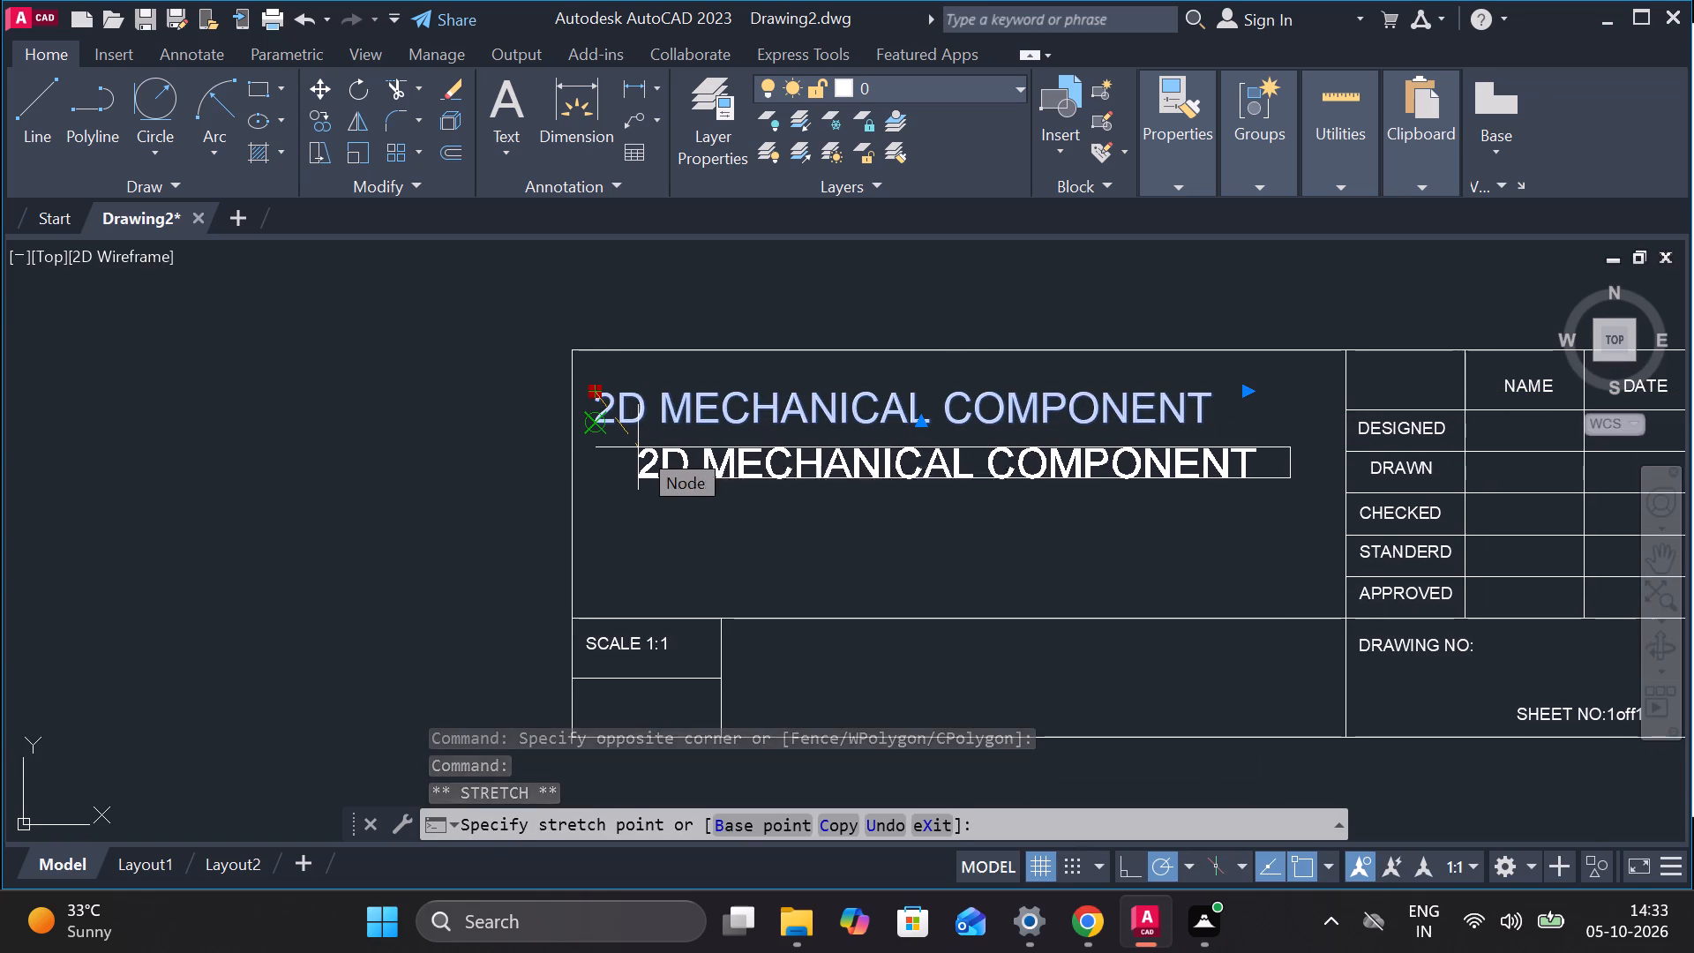
left_click(638, 447)
left_click(599, 424)
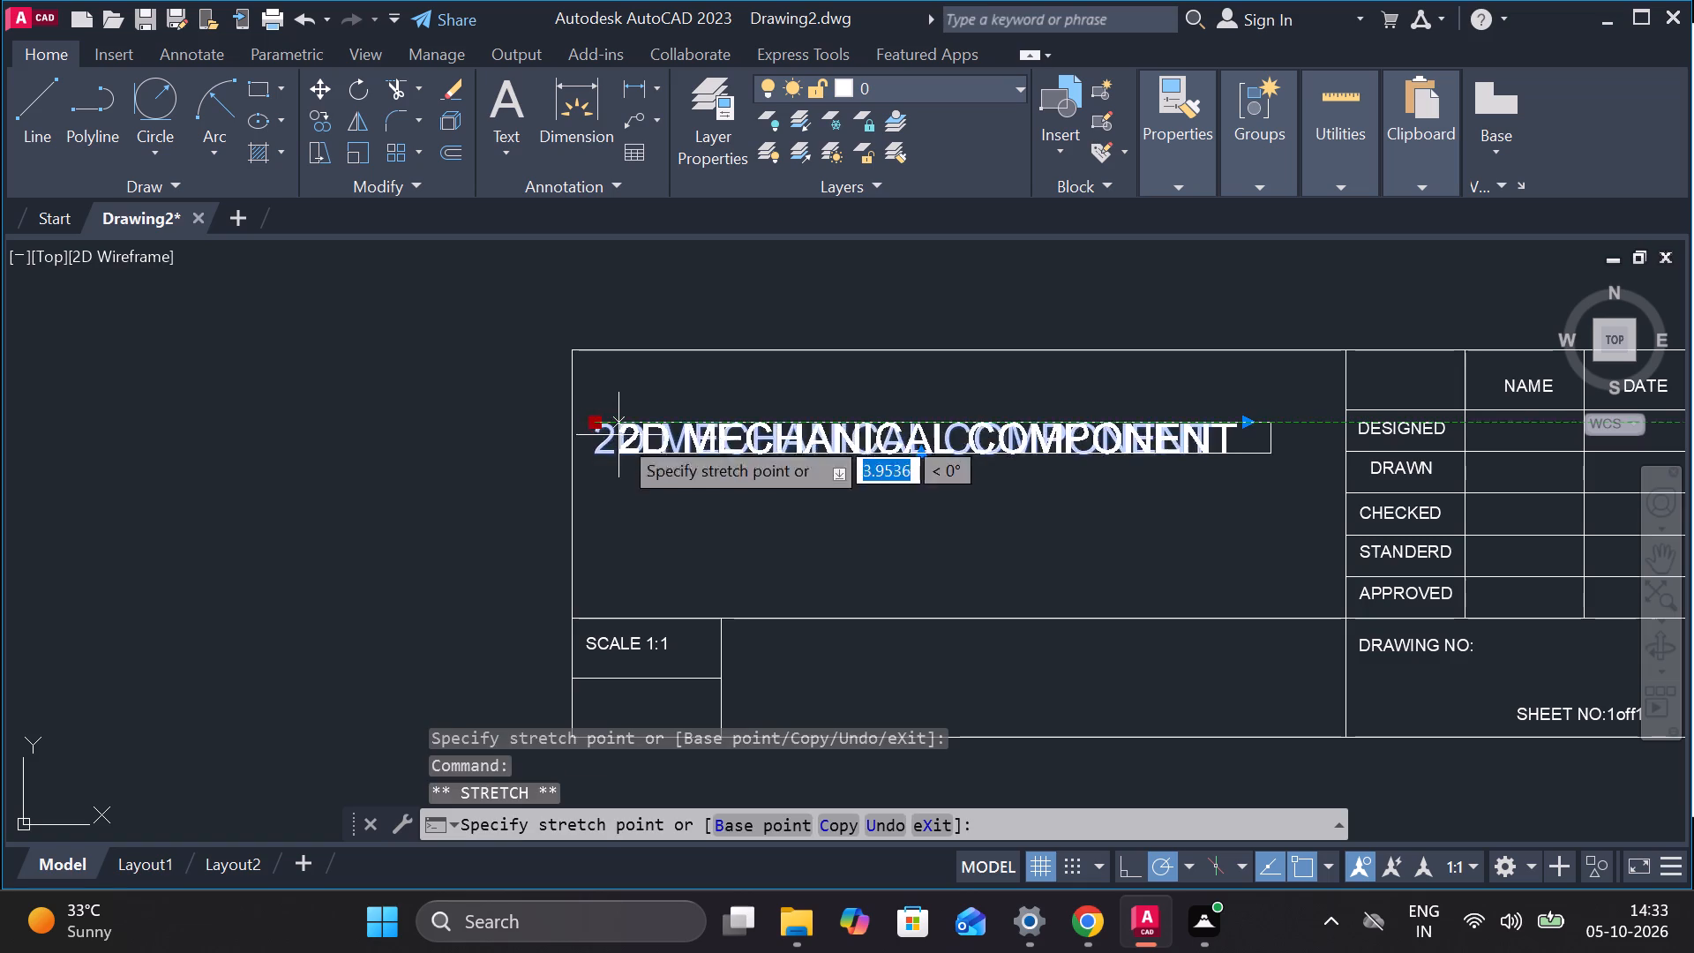
left_click(623, 468)
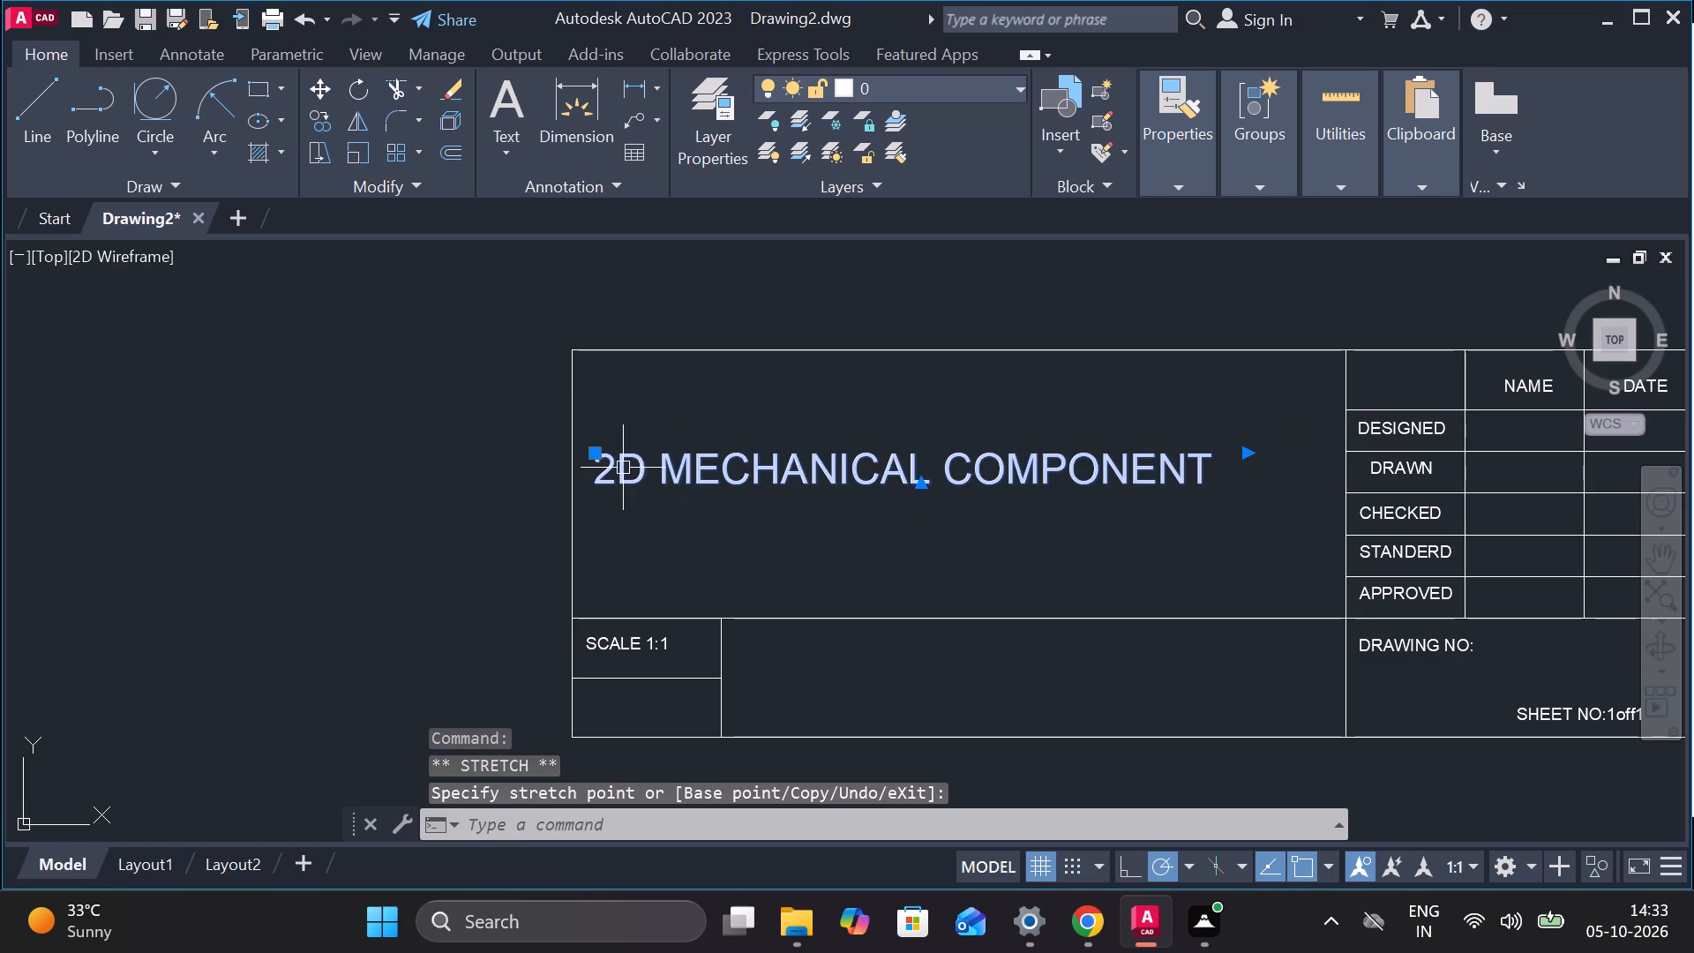
left_click(598, 454)
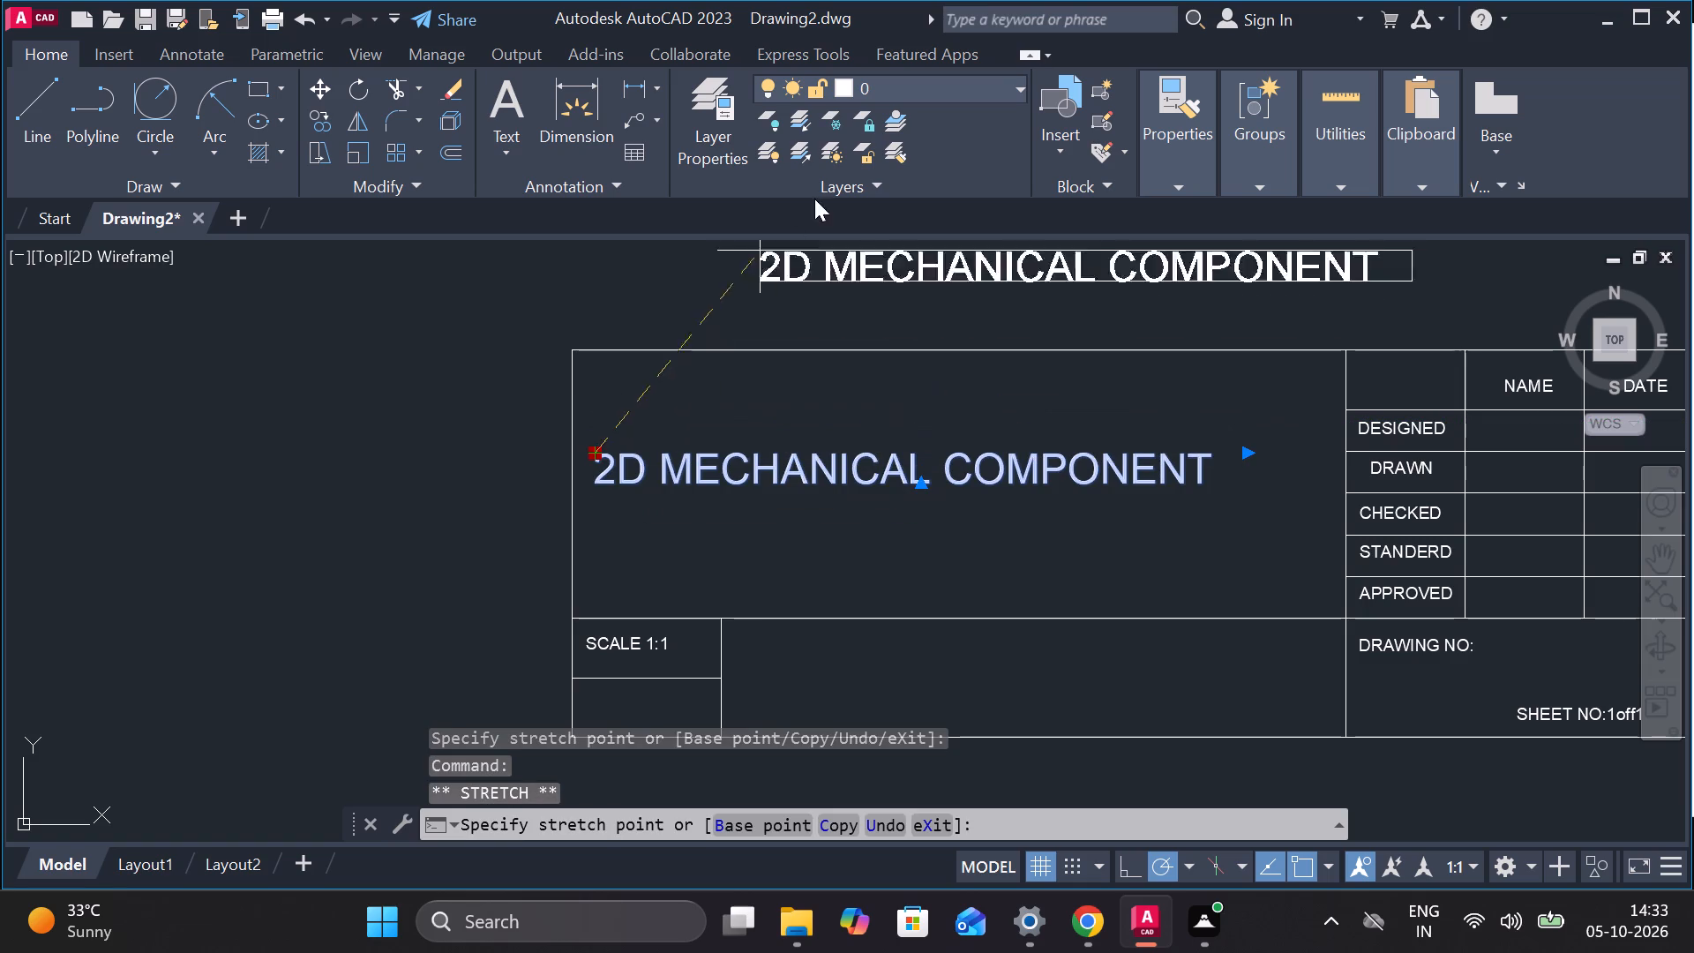
key("Escape")
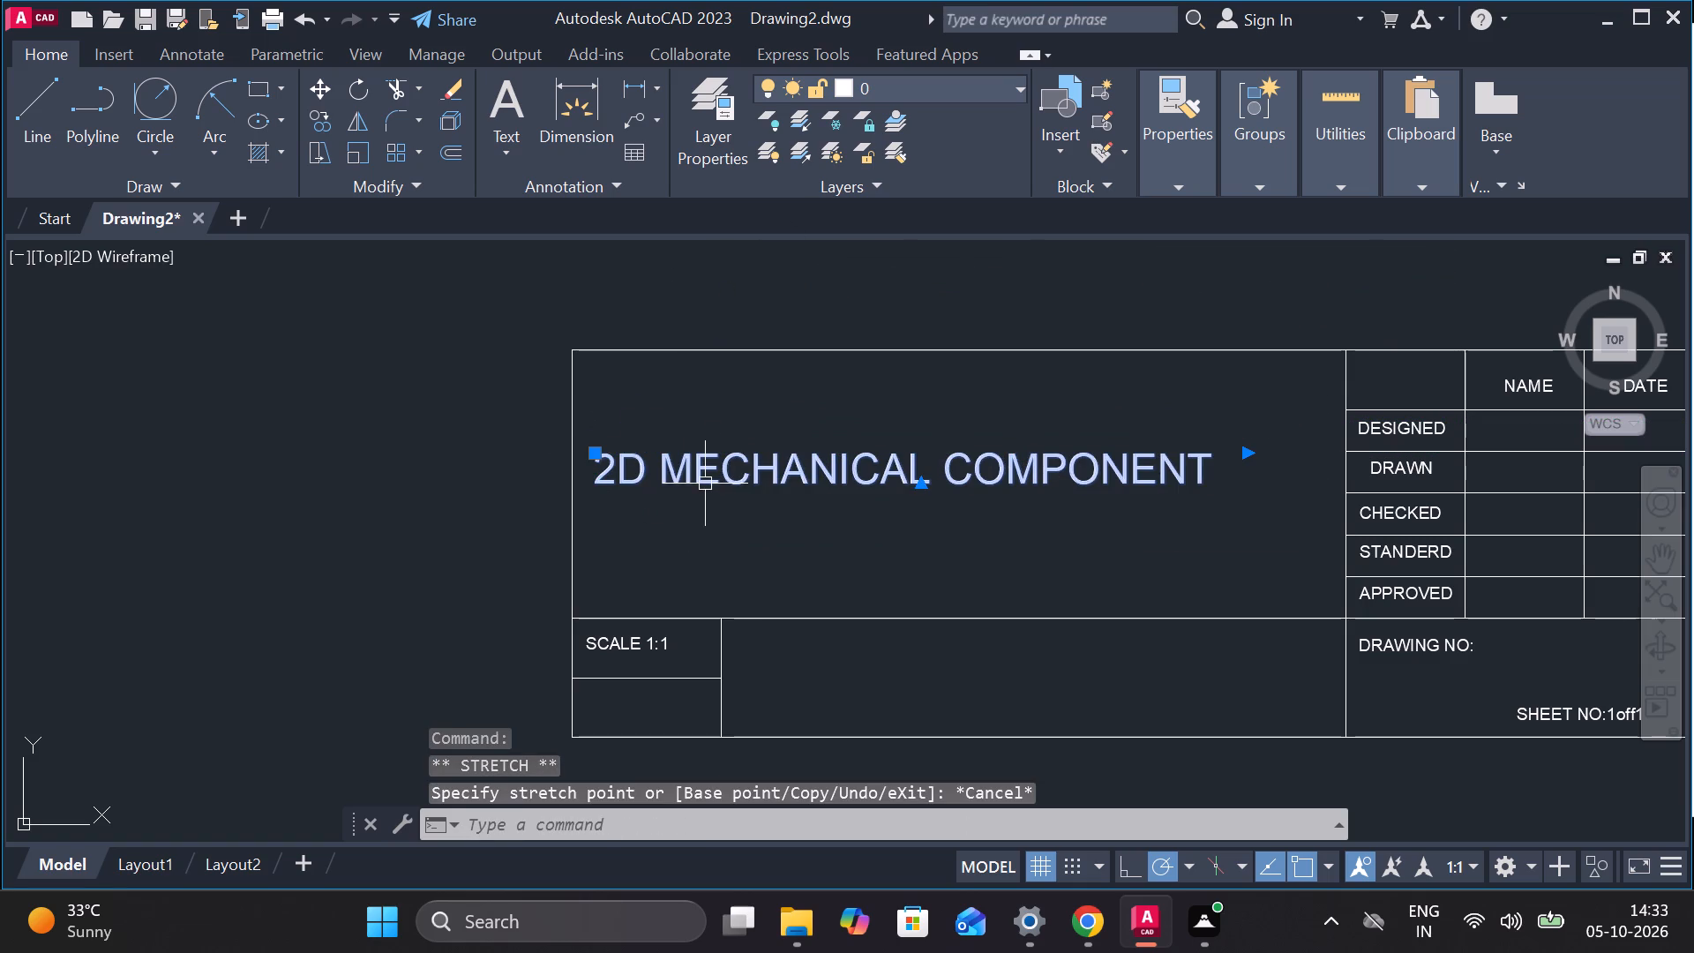
key("Escape")
Centre-align the 2D MECHANICAL COMPONENT text within its text frame.
double_click(709, 475)
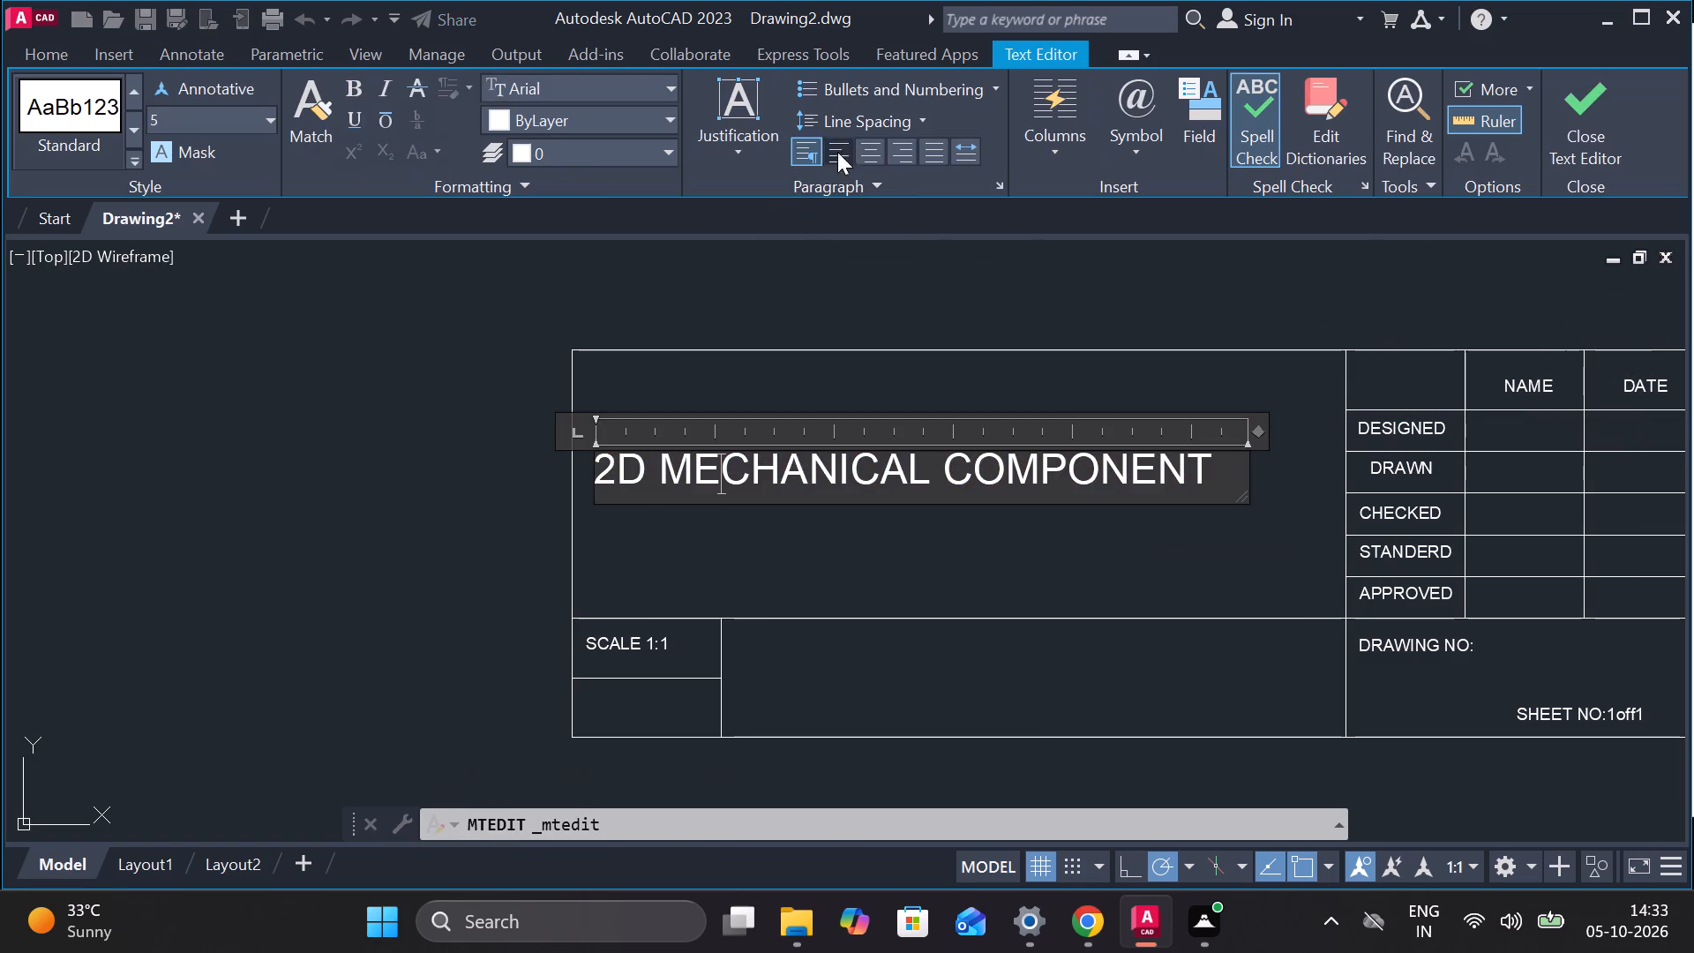
left_click(843, 144)
left_click(843, 144)
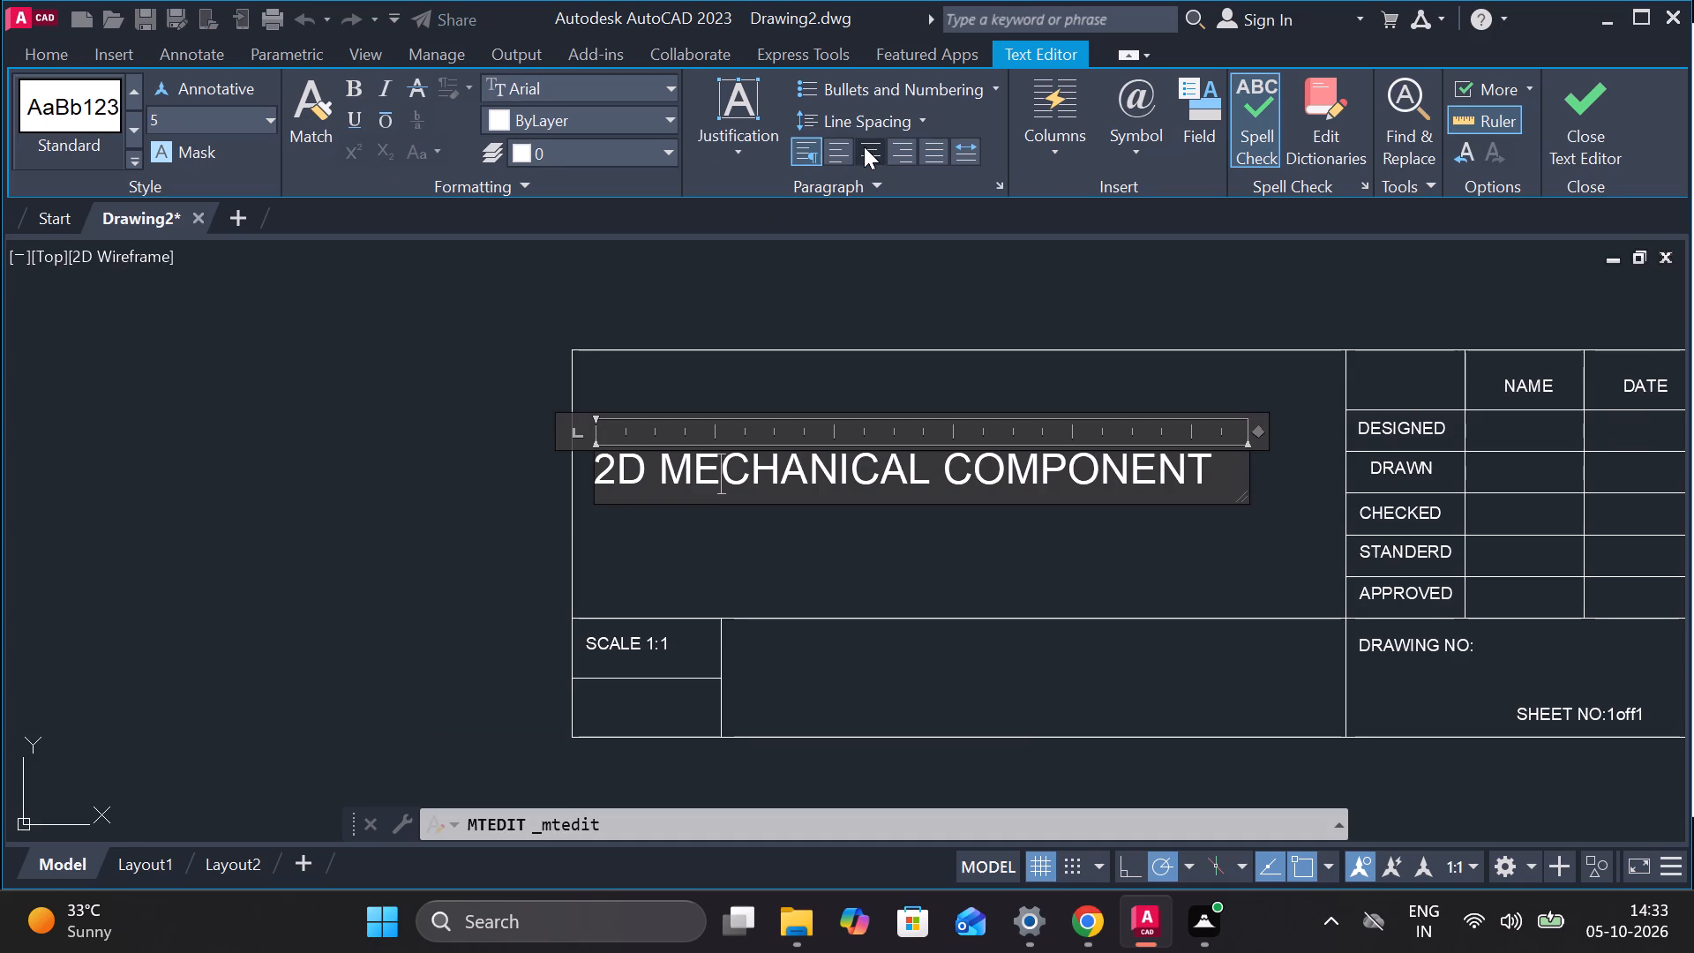
left_click(864, 146)
left_click(1592, 96)
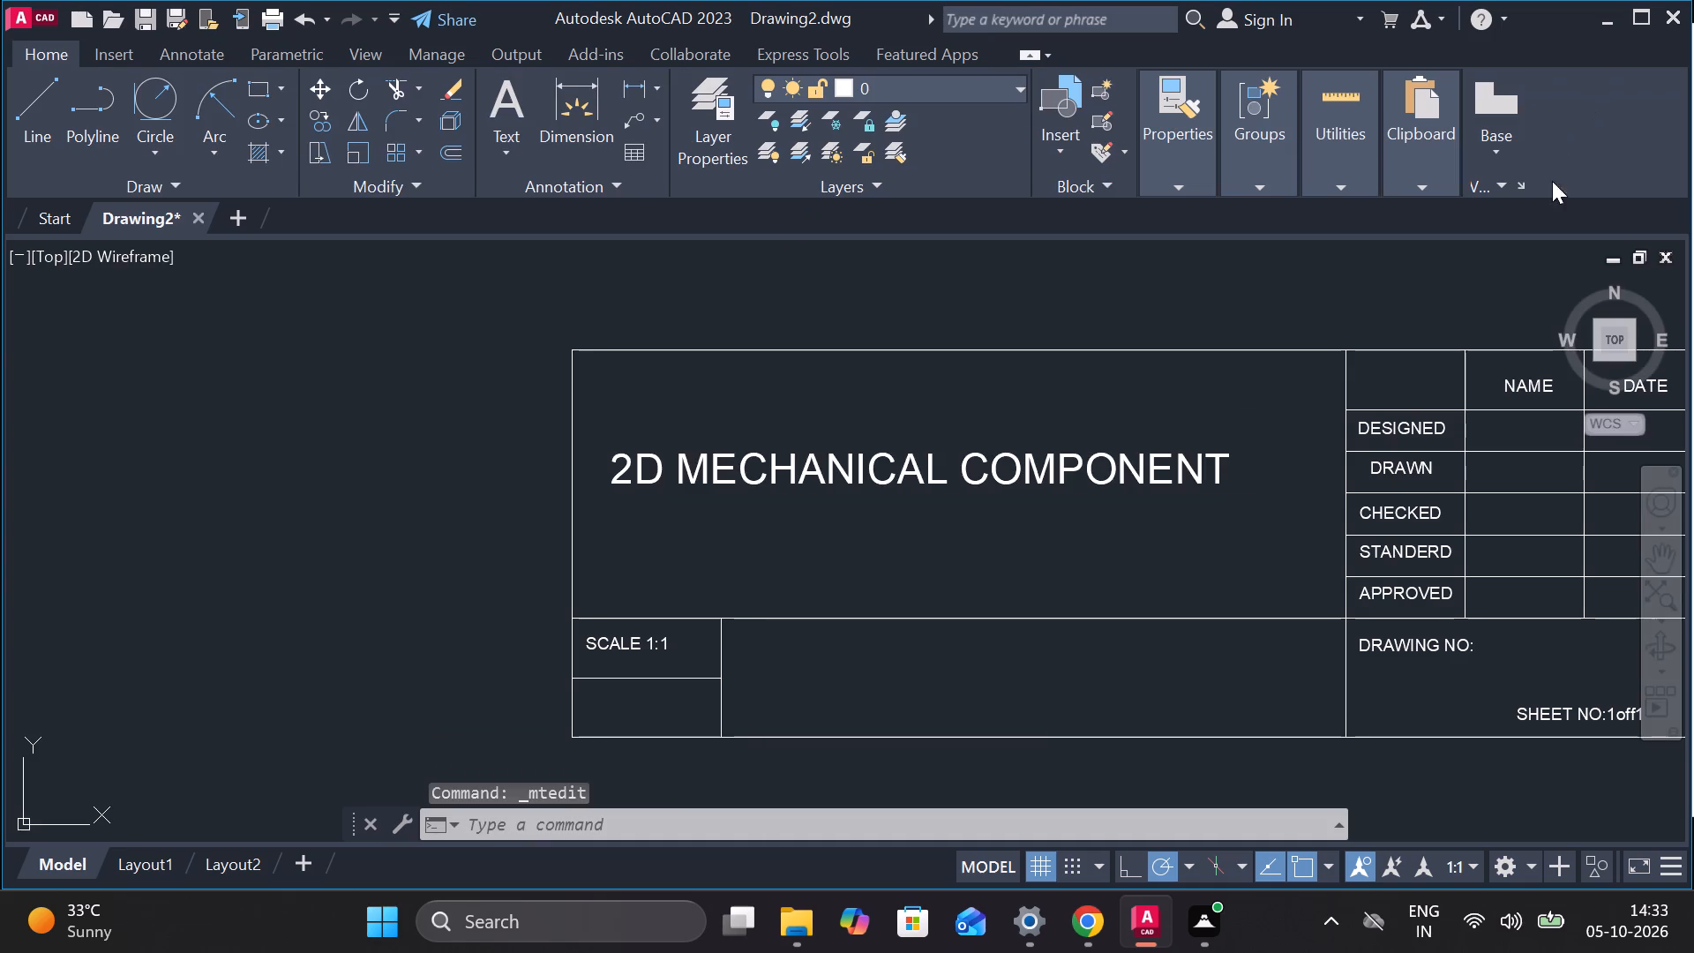
Examine the title block's layout and its position relative to the drawing border.
scroll(1250, 420, "down", 1)
scroll(1210, 588, "down", 1)
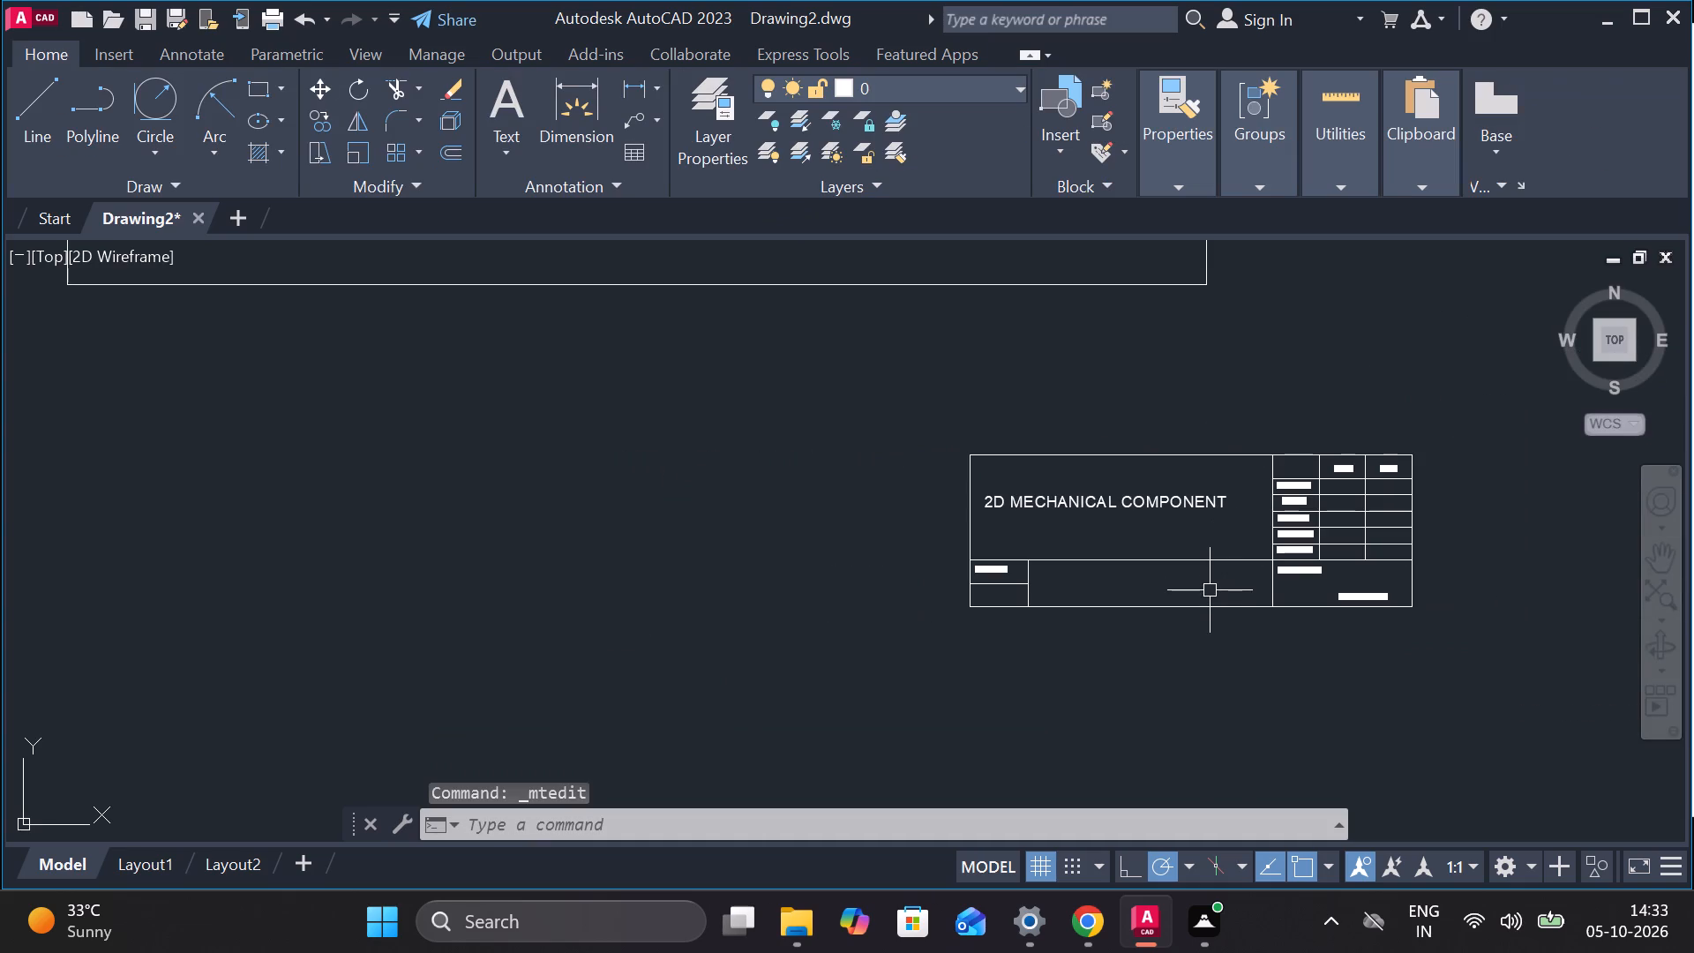
middle_click_drag(1337, 640, 1308, 639)
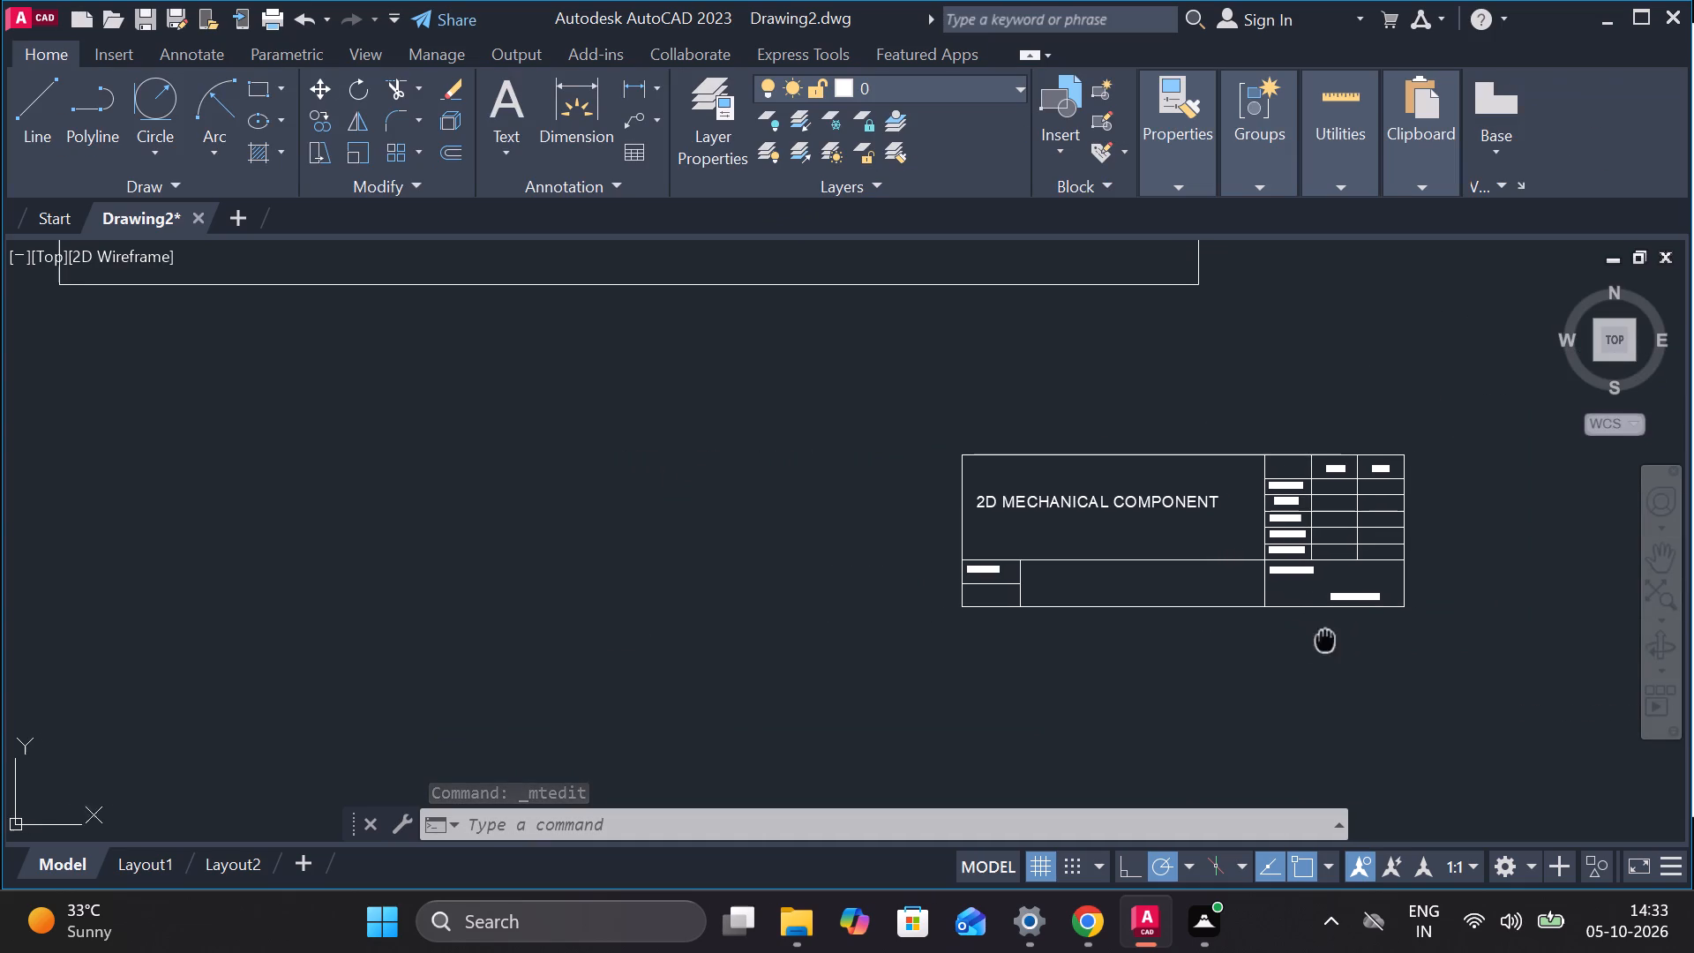
middle_click_drag(1308, 639, 1139, 619)
scroll(1142, 513, "up", 1)
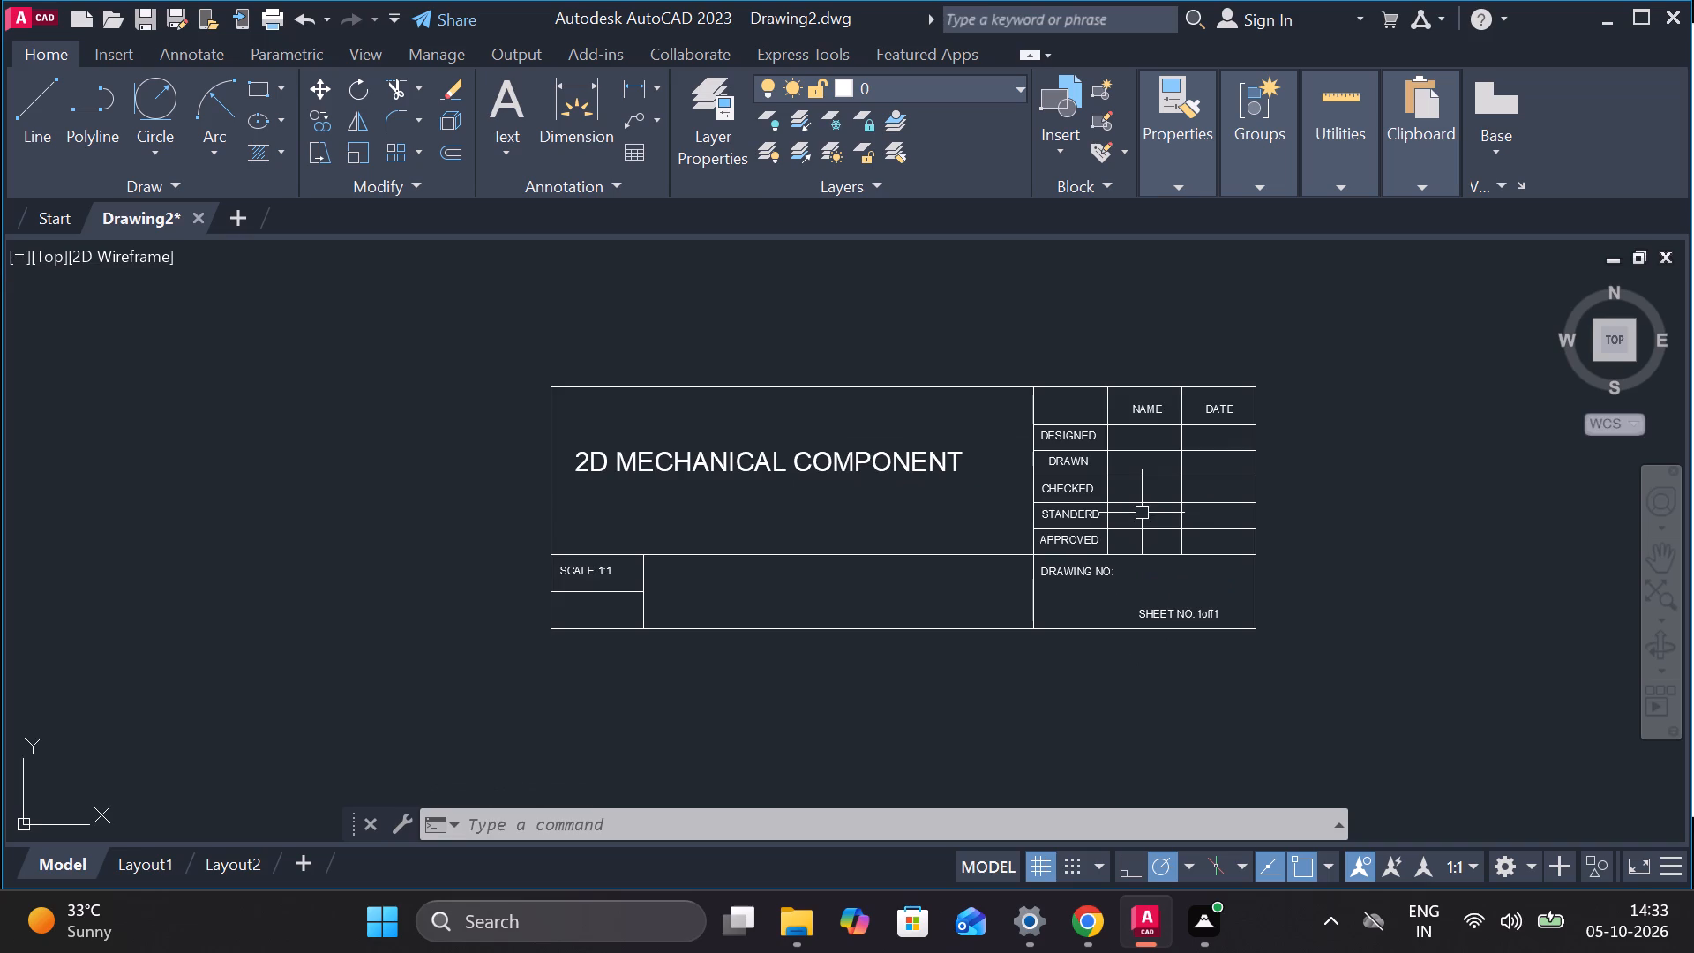
middle_click_drag(1269, 454, 1308, 568)
scroll(1063, 490, "down", 2)
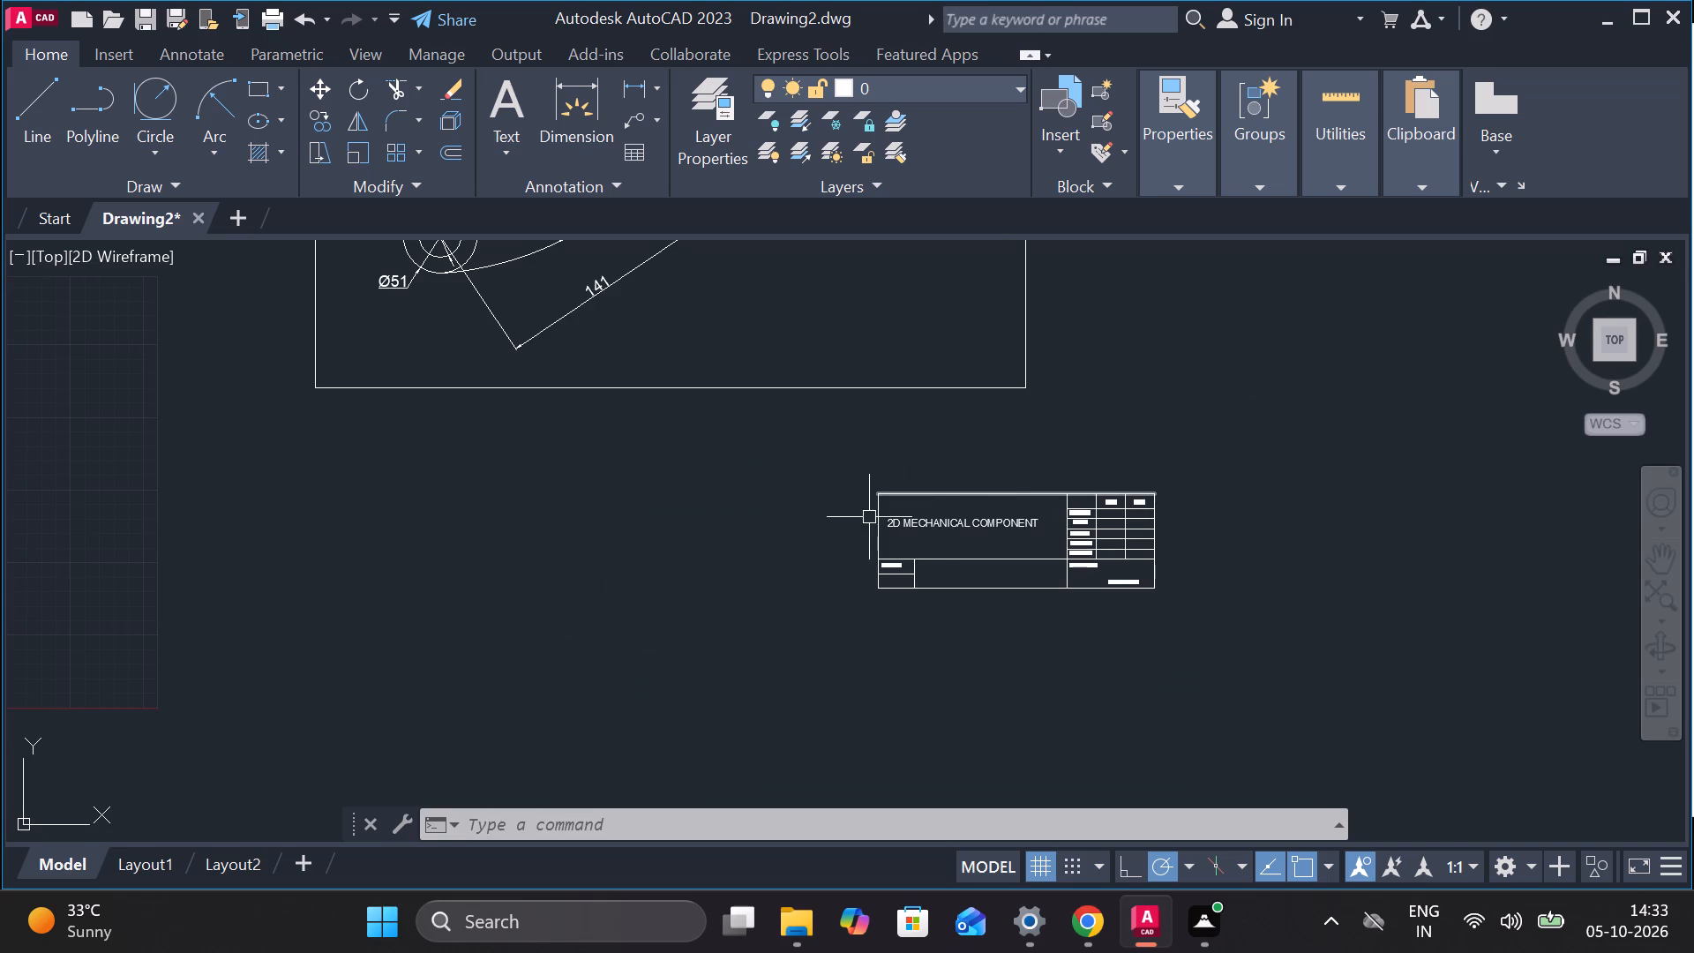
scroll(921, 549, "up", 2)
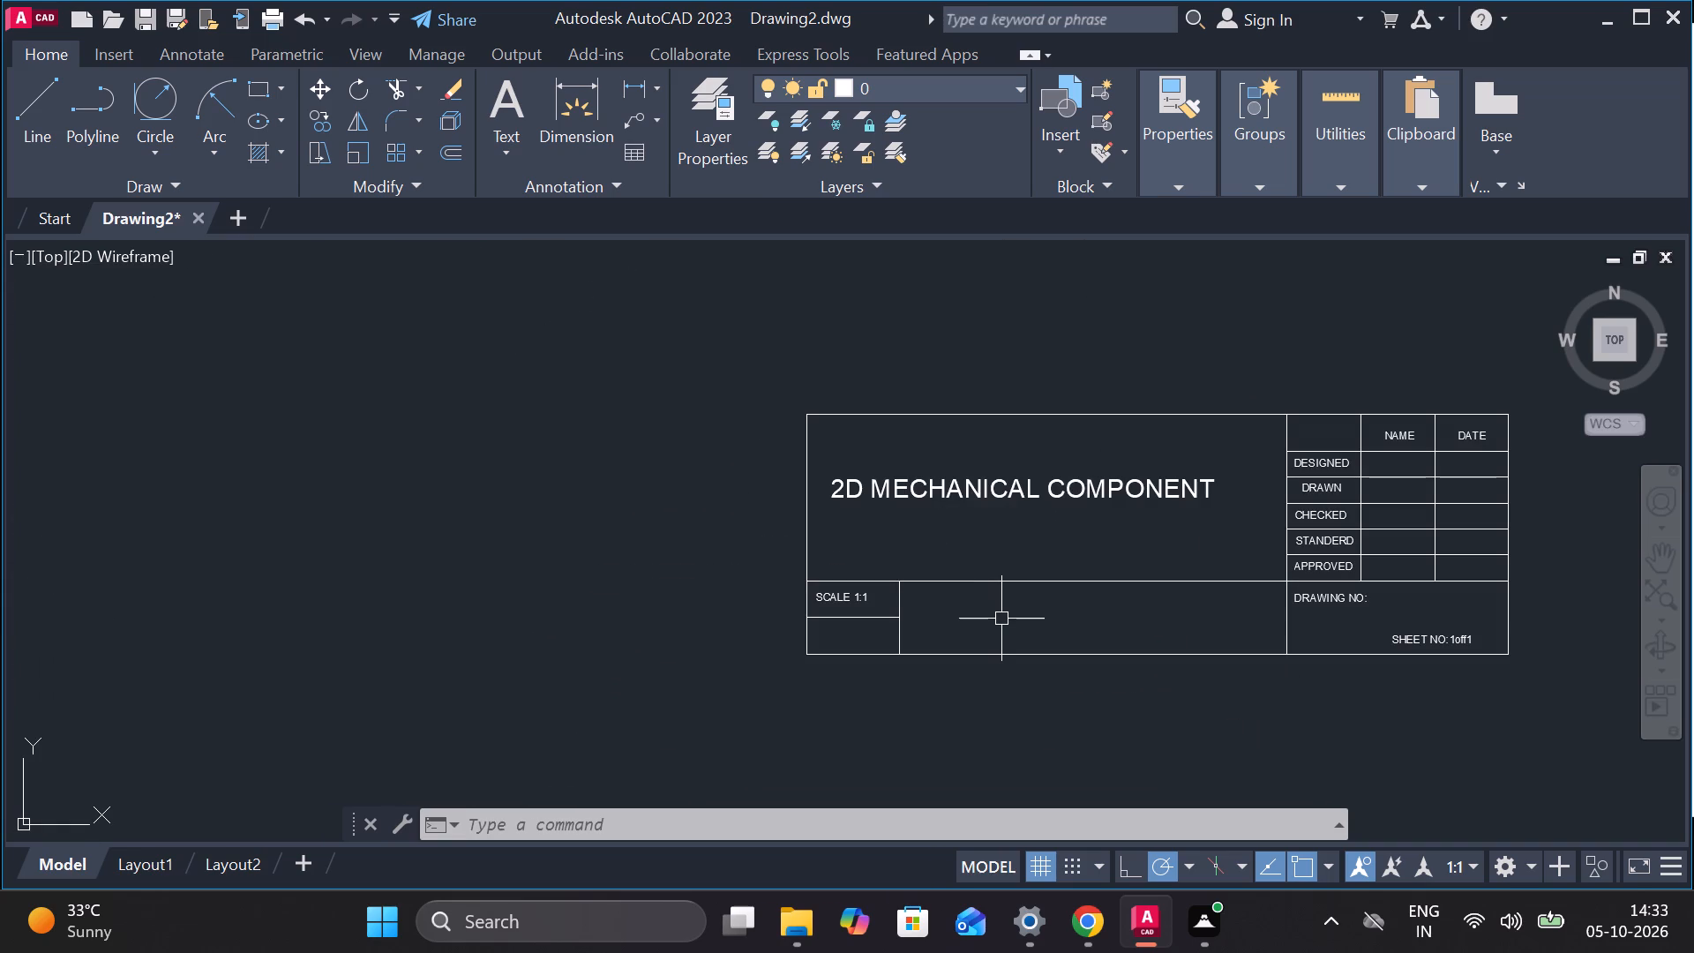
Copy the 2D MECHANICAL COMPONENT text into the open lower-middle cell beside the scale cell.
scroll(1001, 619, "up", 1)
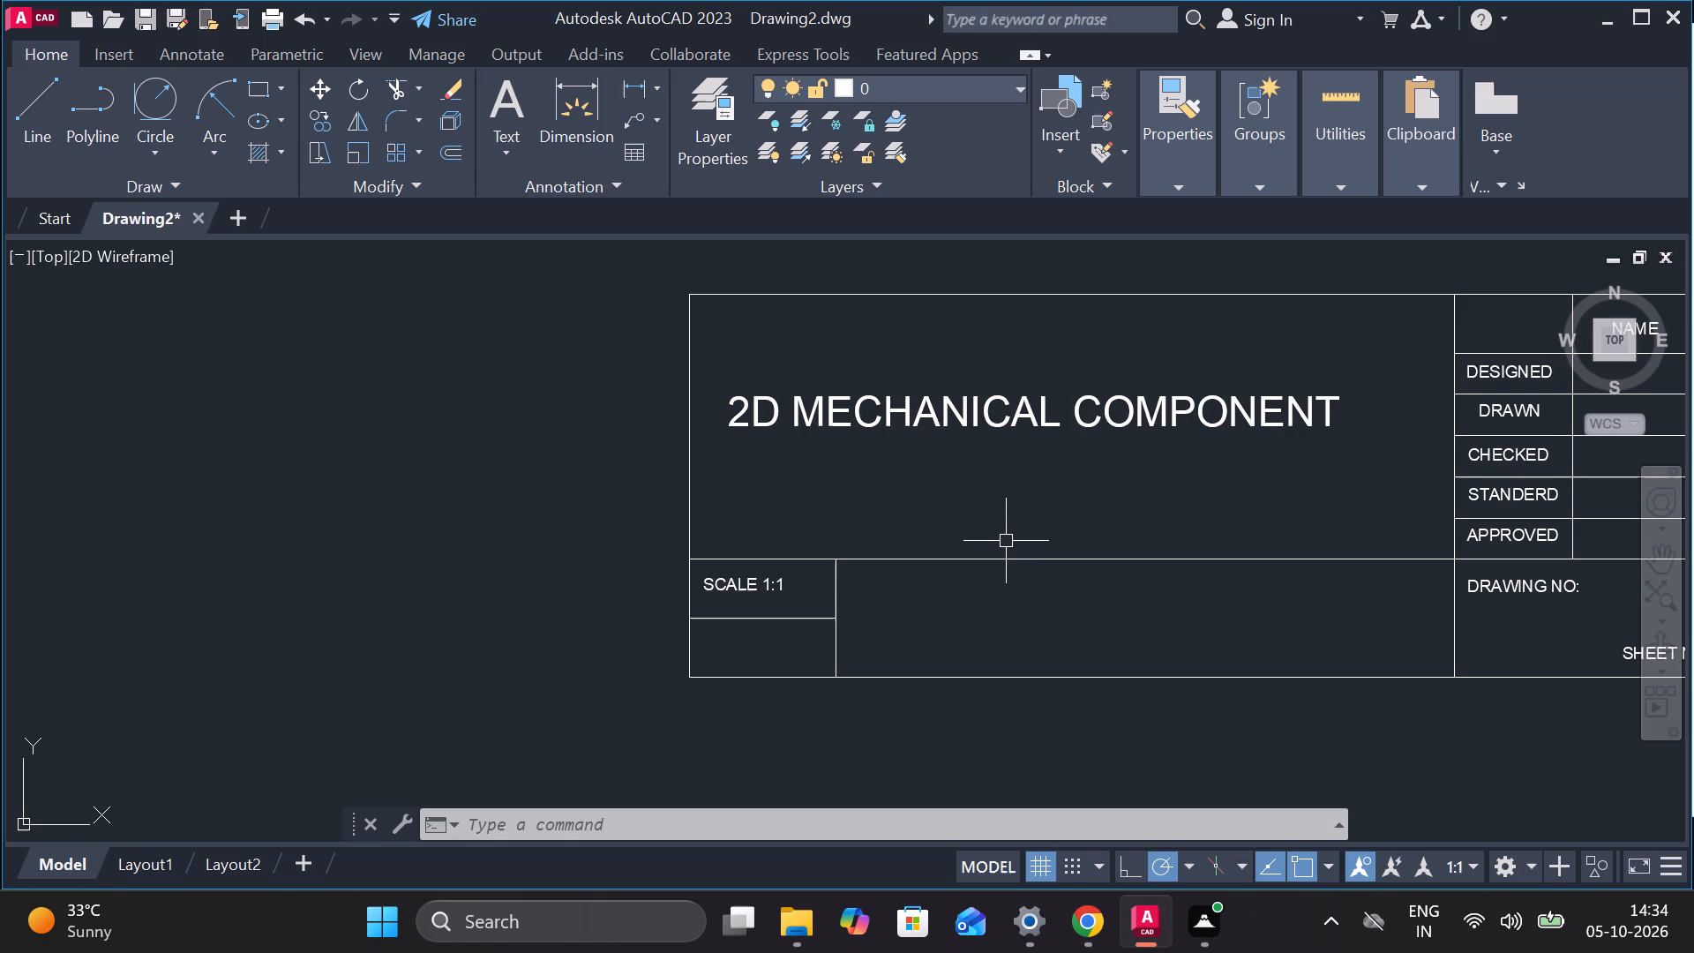
left_click(933, 417)
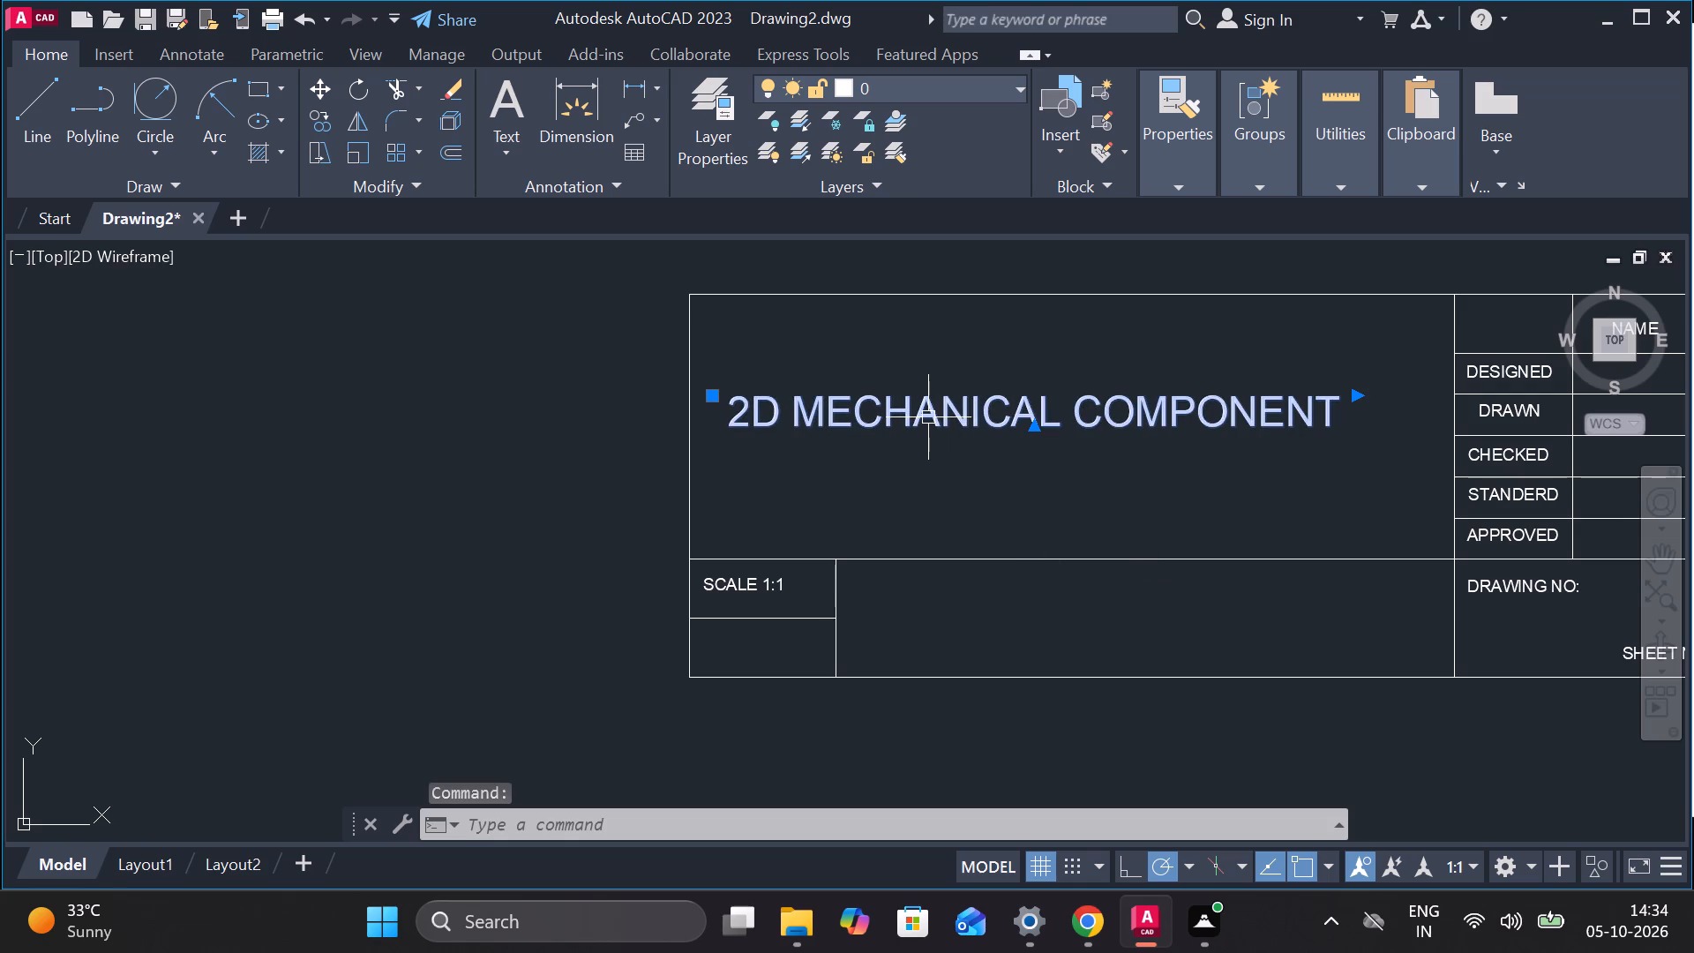
key("ctrl+c")
key("ctrl+v")
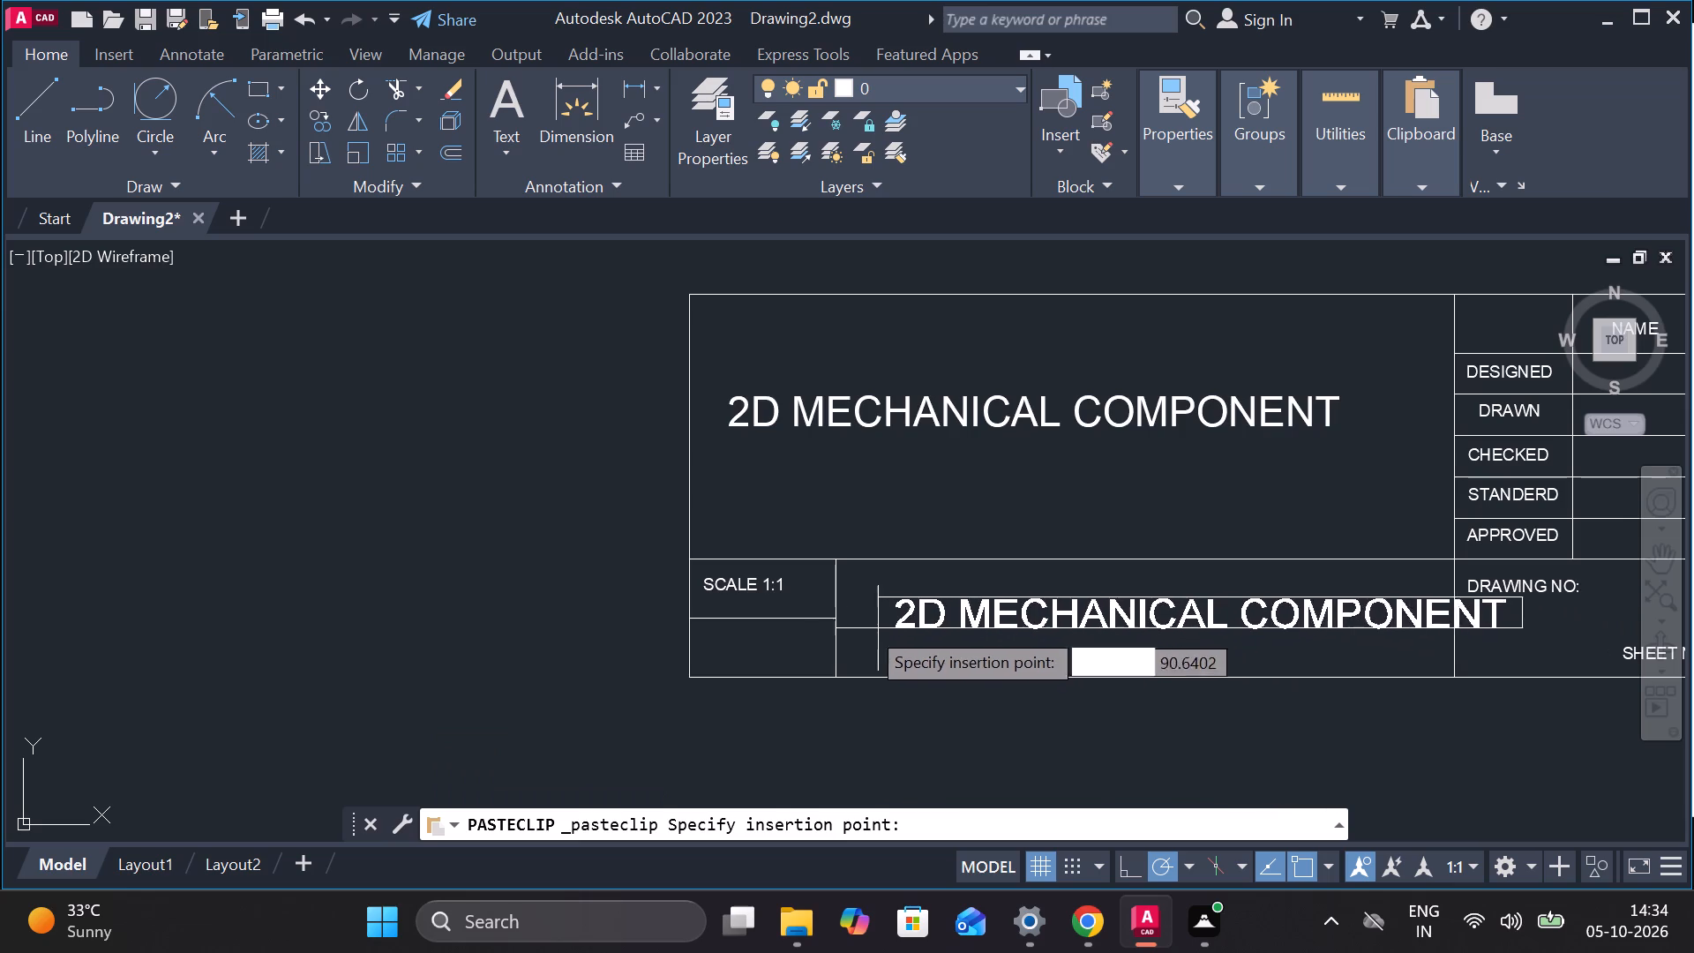
left_click(857, 627)
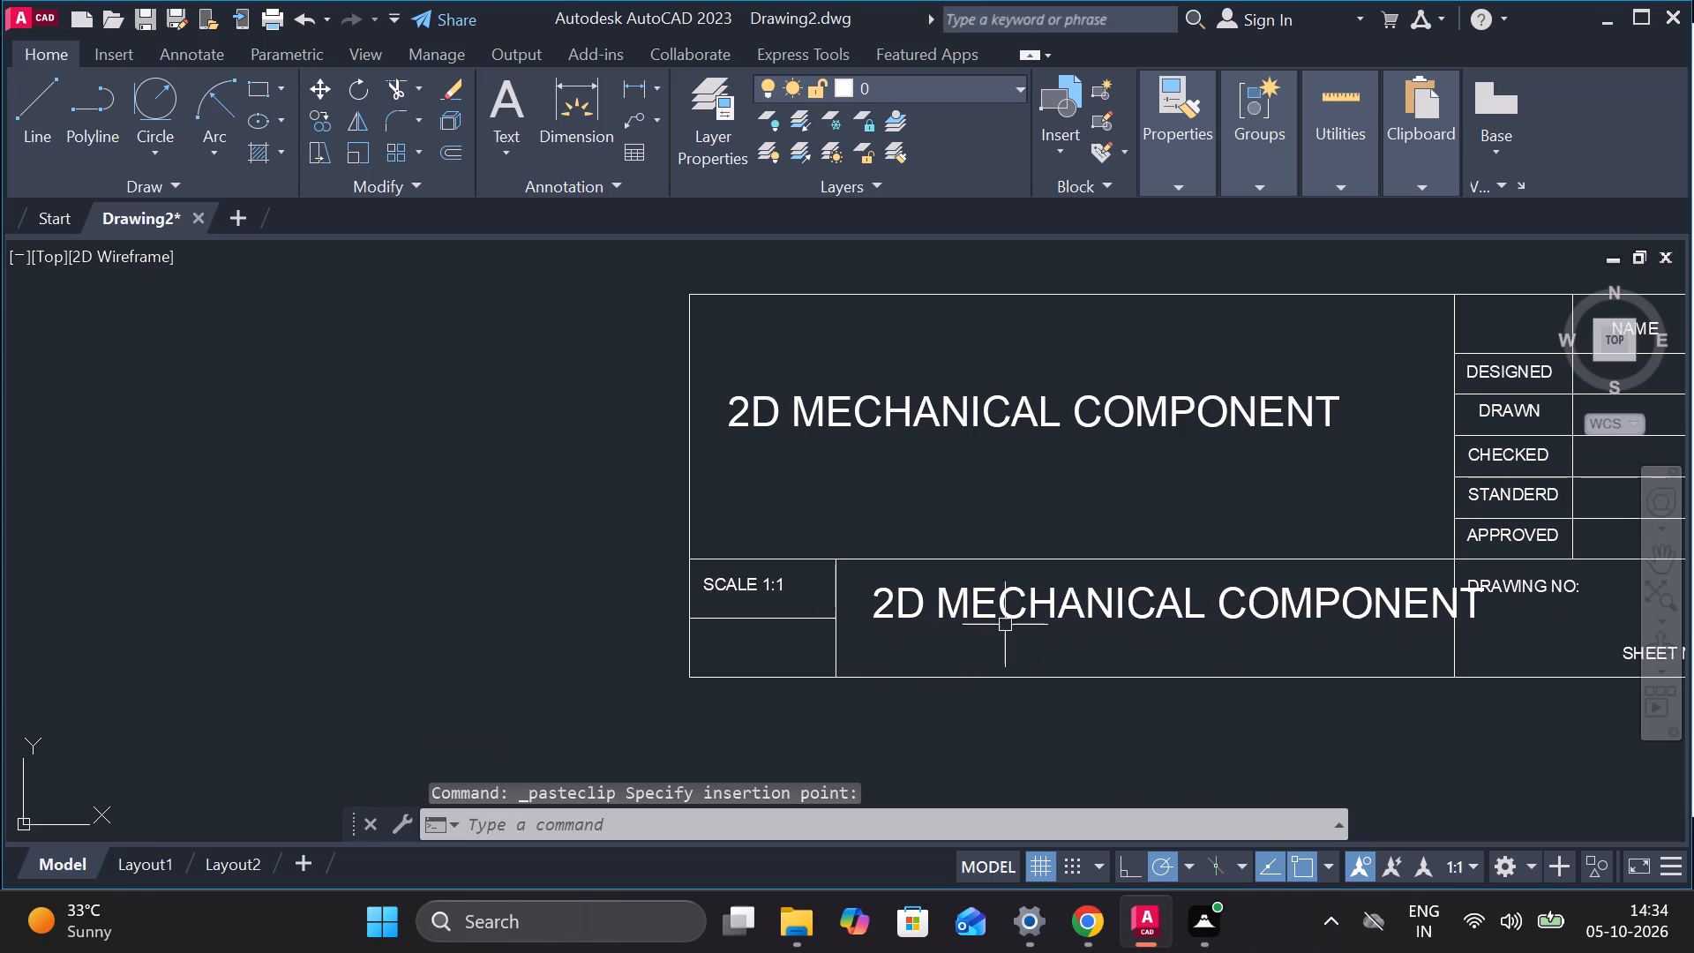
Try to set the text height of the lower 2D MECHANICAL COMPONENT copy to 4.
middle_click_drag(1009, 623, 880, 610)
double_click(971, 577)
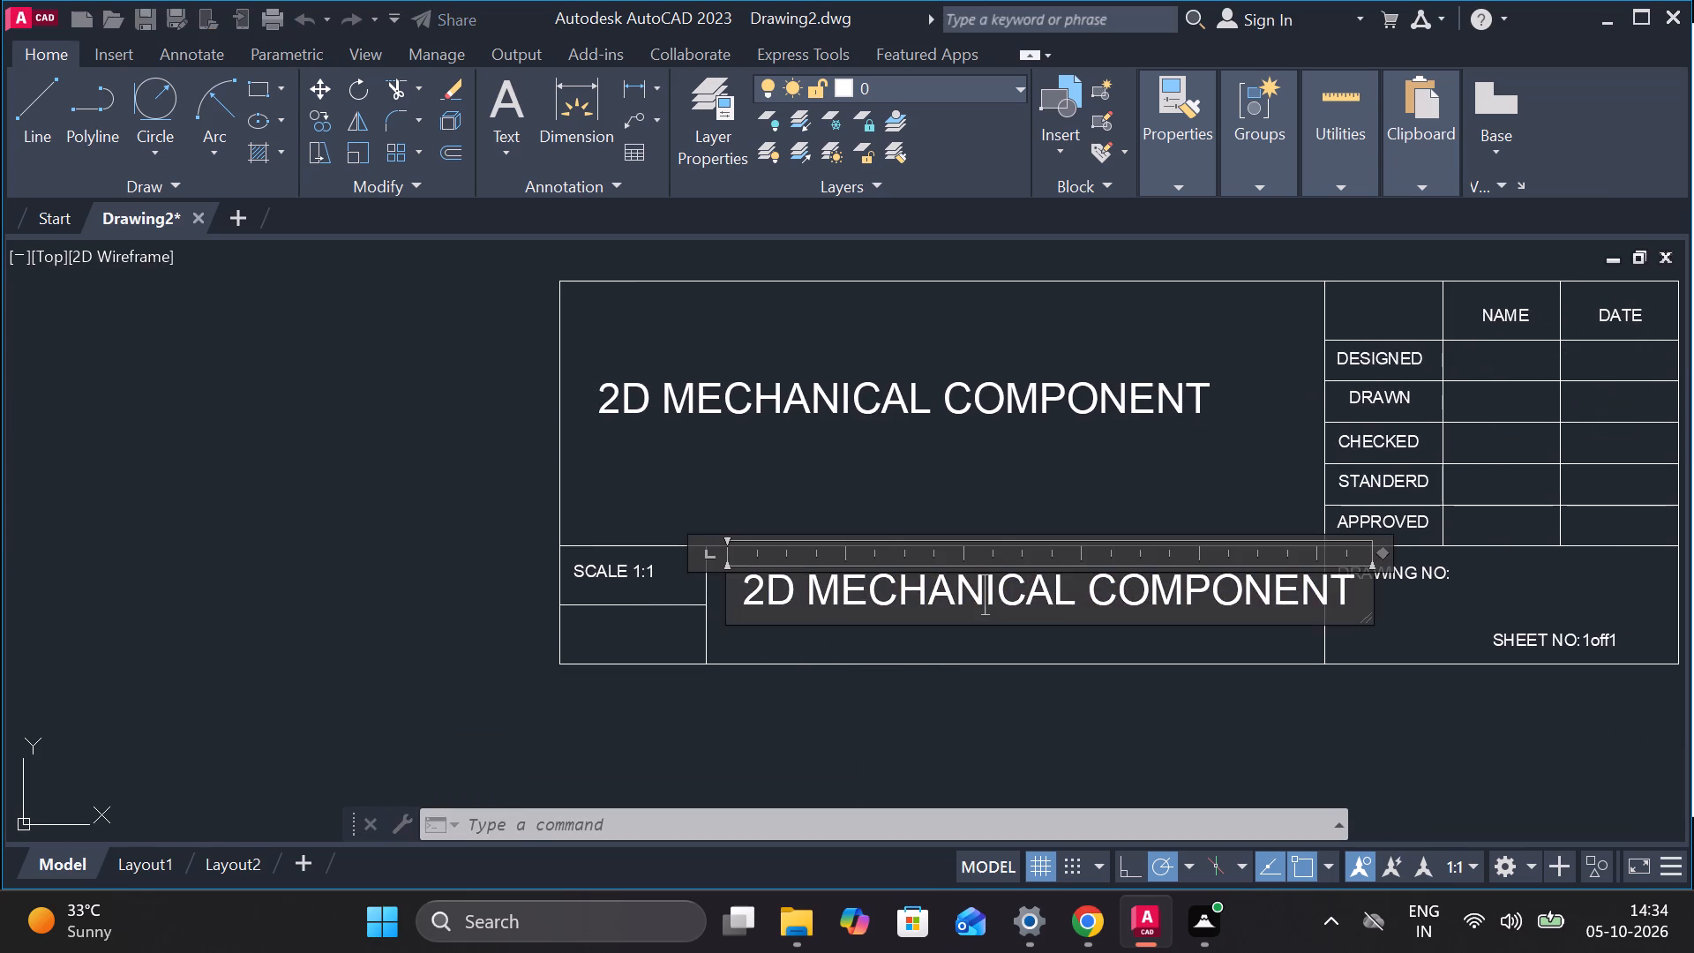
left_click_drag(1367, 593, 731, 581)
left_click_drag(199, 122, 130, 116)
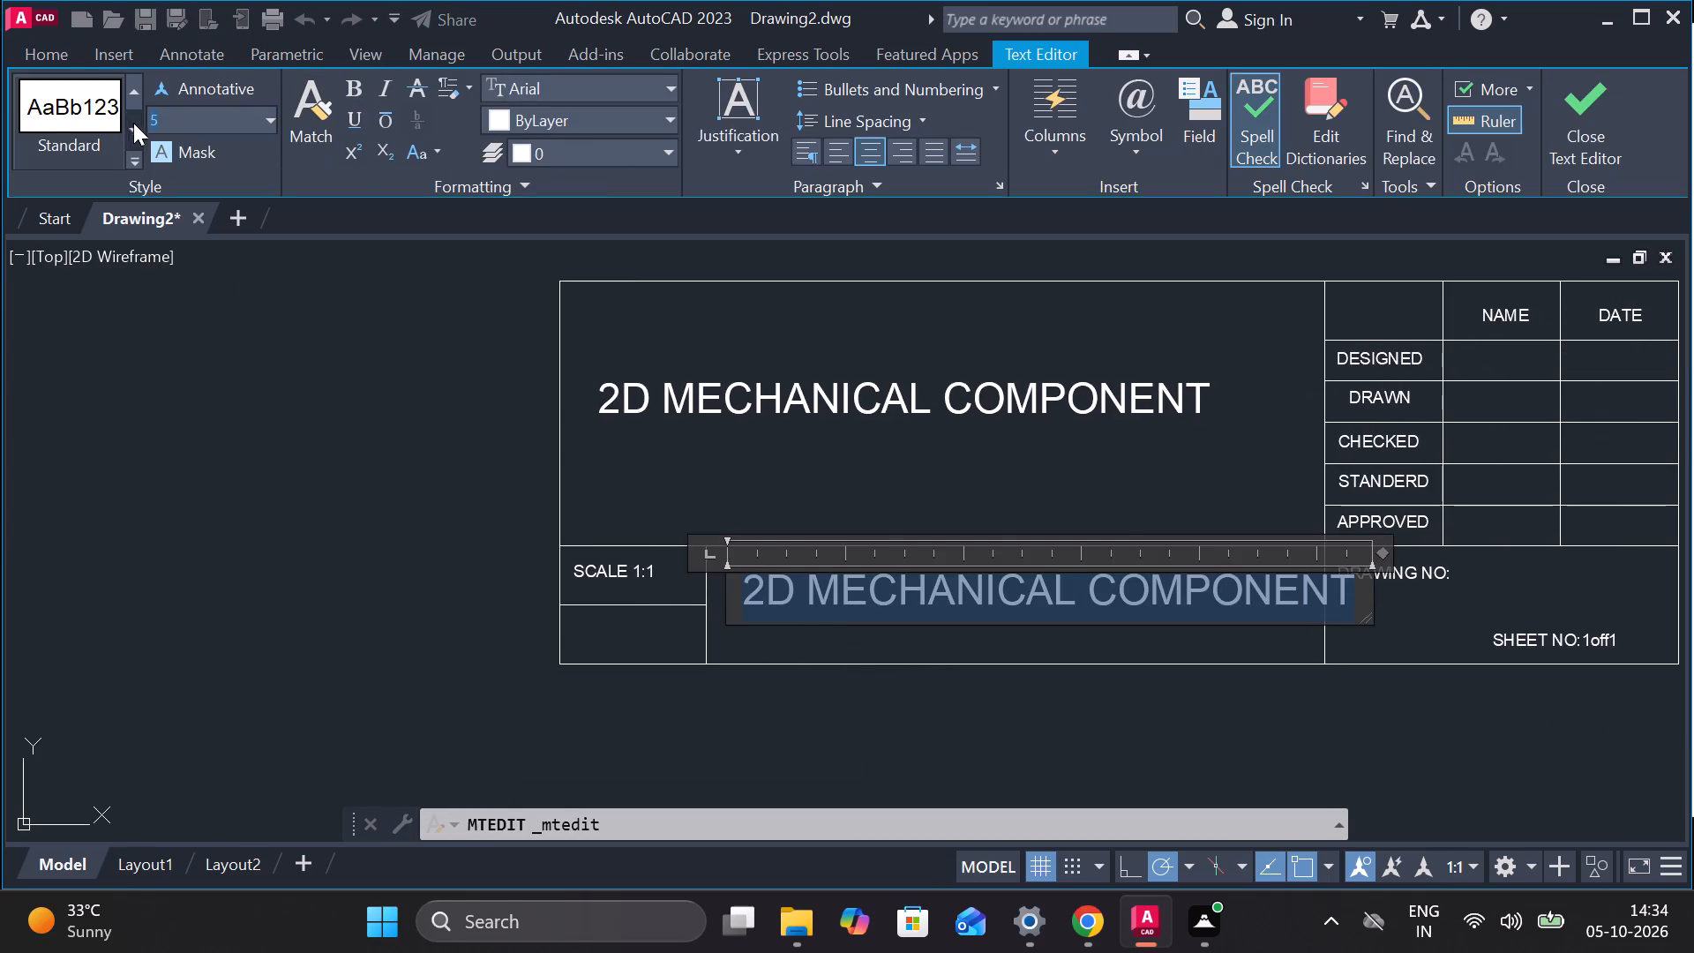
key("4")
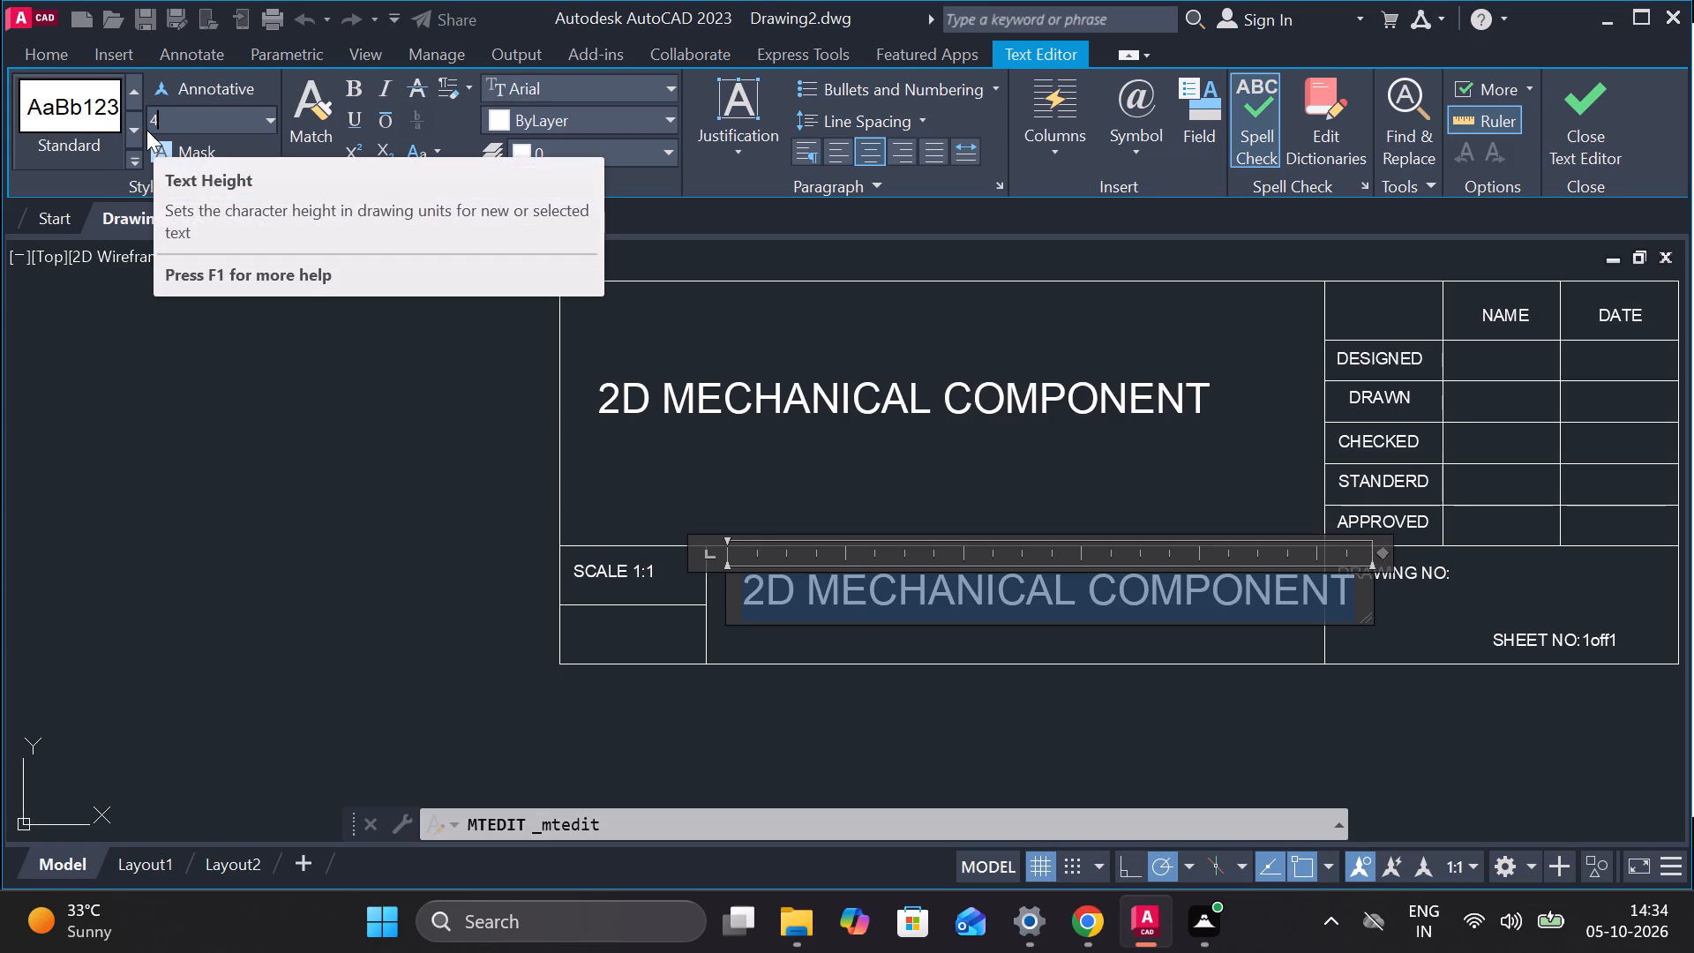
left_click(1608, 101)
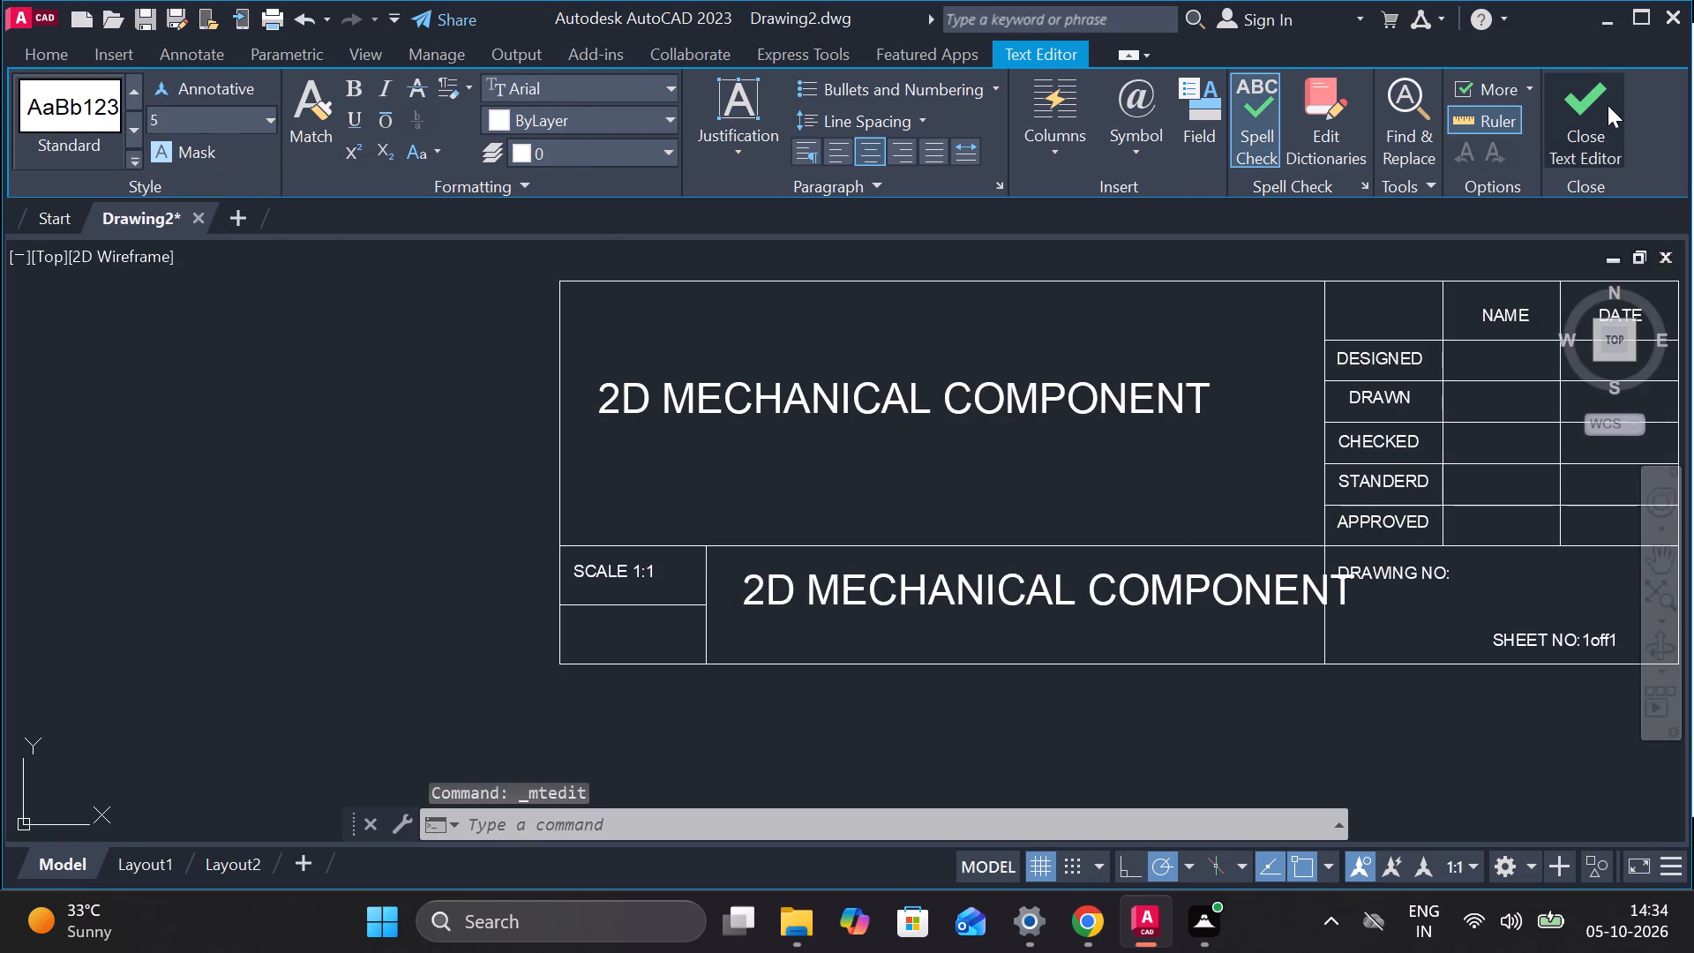
Set the text height of the whole lower 2D MECHANICAL COMPONENT text to 4.
double_click(1121, 599)
scroll(1158, 588, "up", 2)
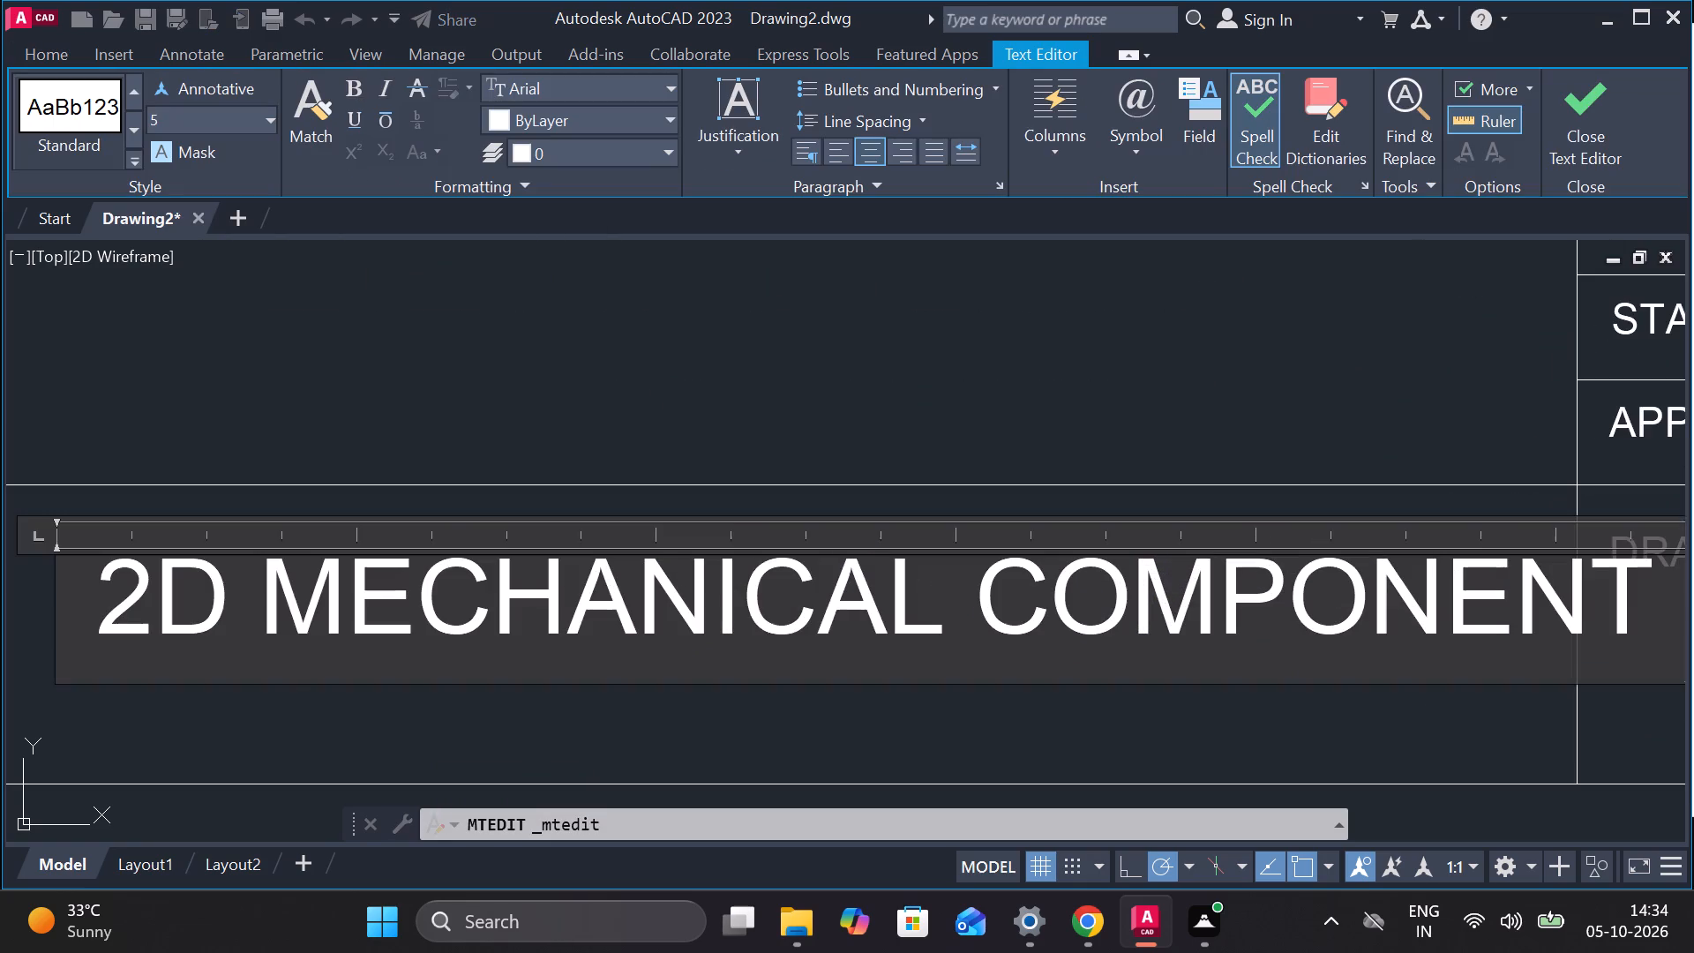
scroll(1407, 589, "down", 2)
left_click_drag(1507, 594, 1503, 594)
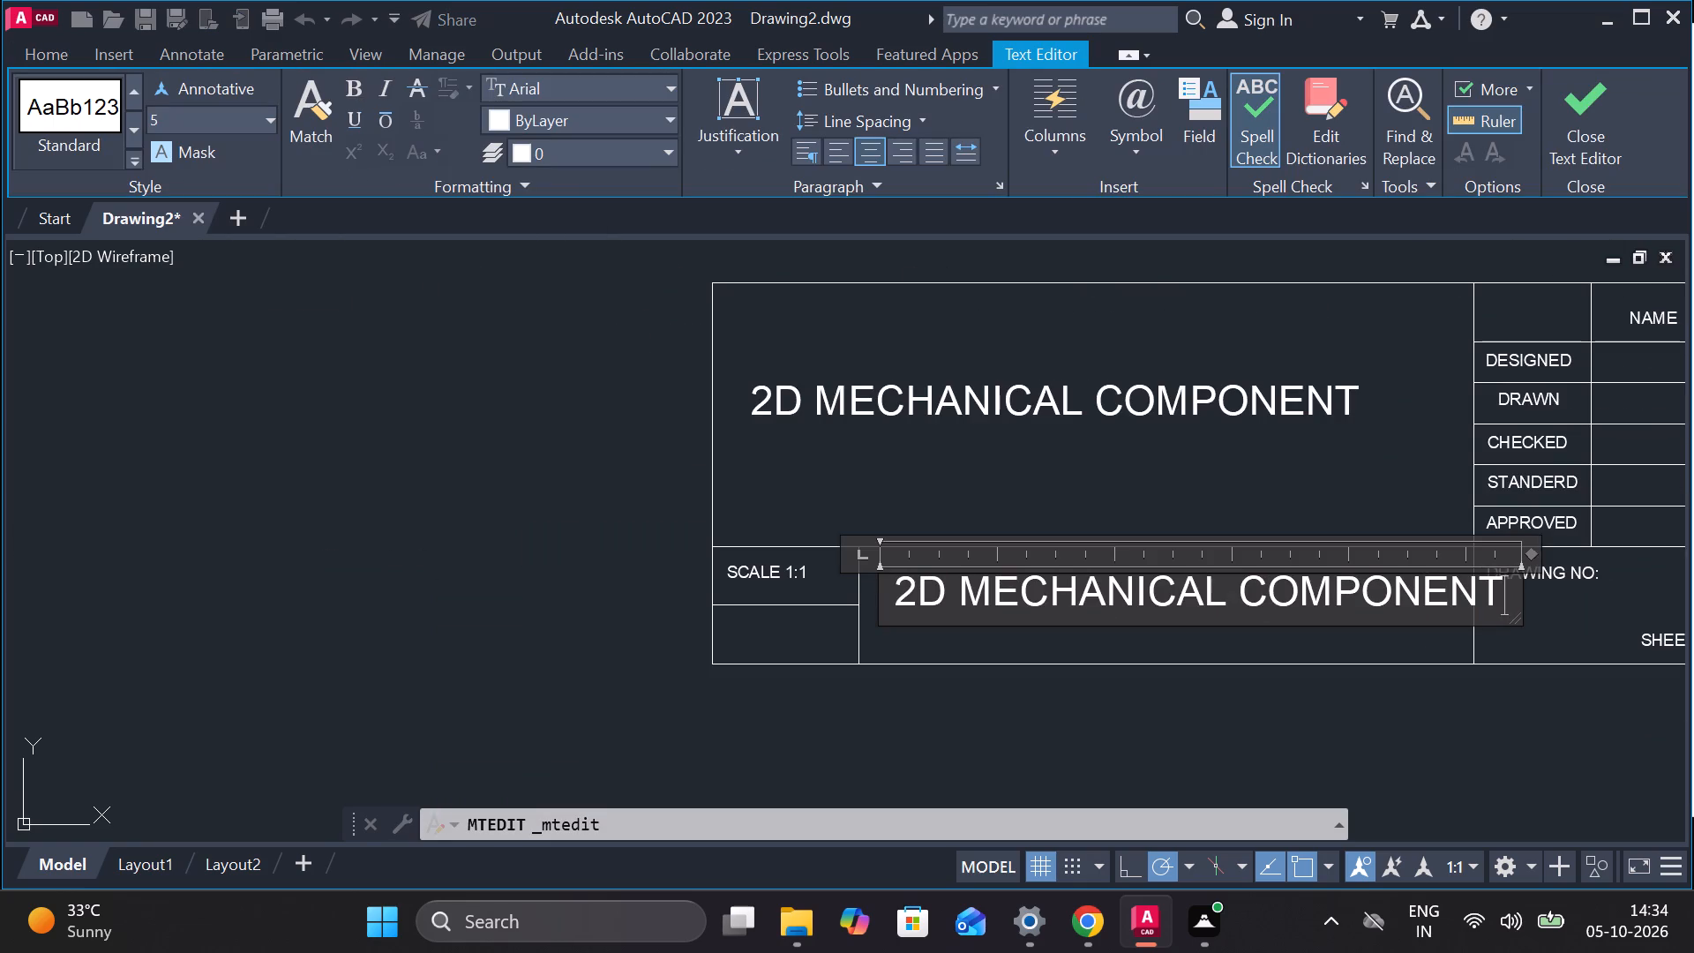
left_click_drag(1503, 594, 846, 597)
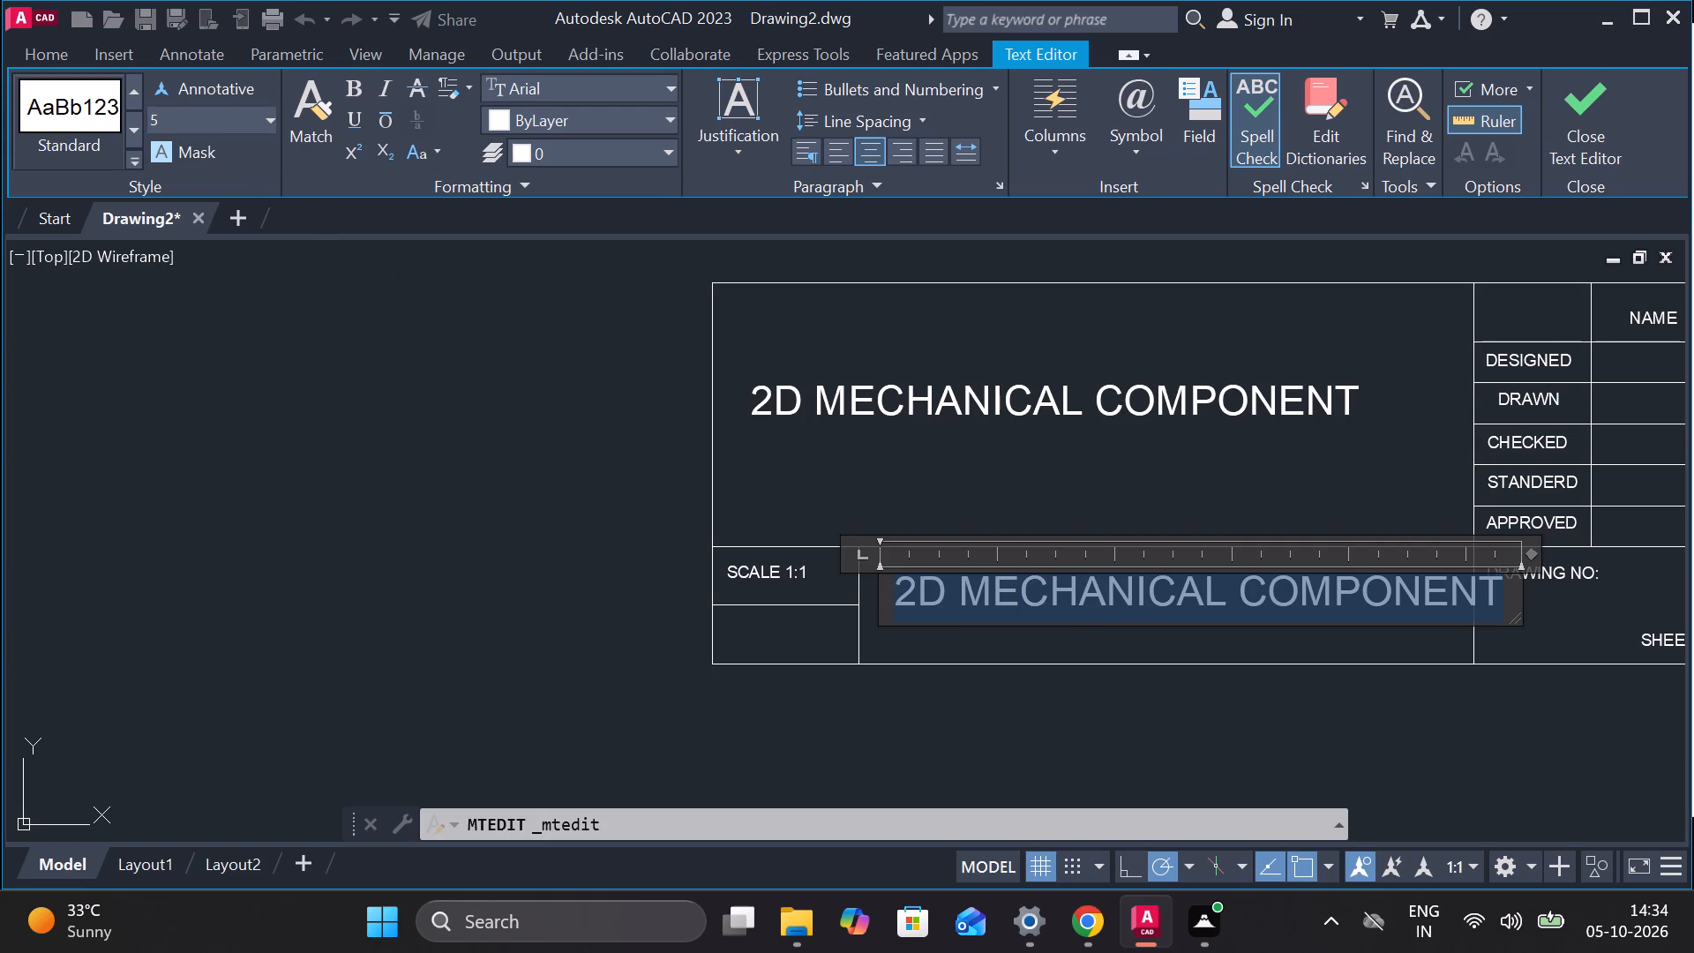
left_click_drag(184, 116, 113, 116)
key("4")
key("Return")
left_click(1548, 114)
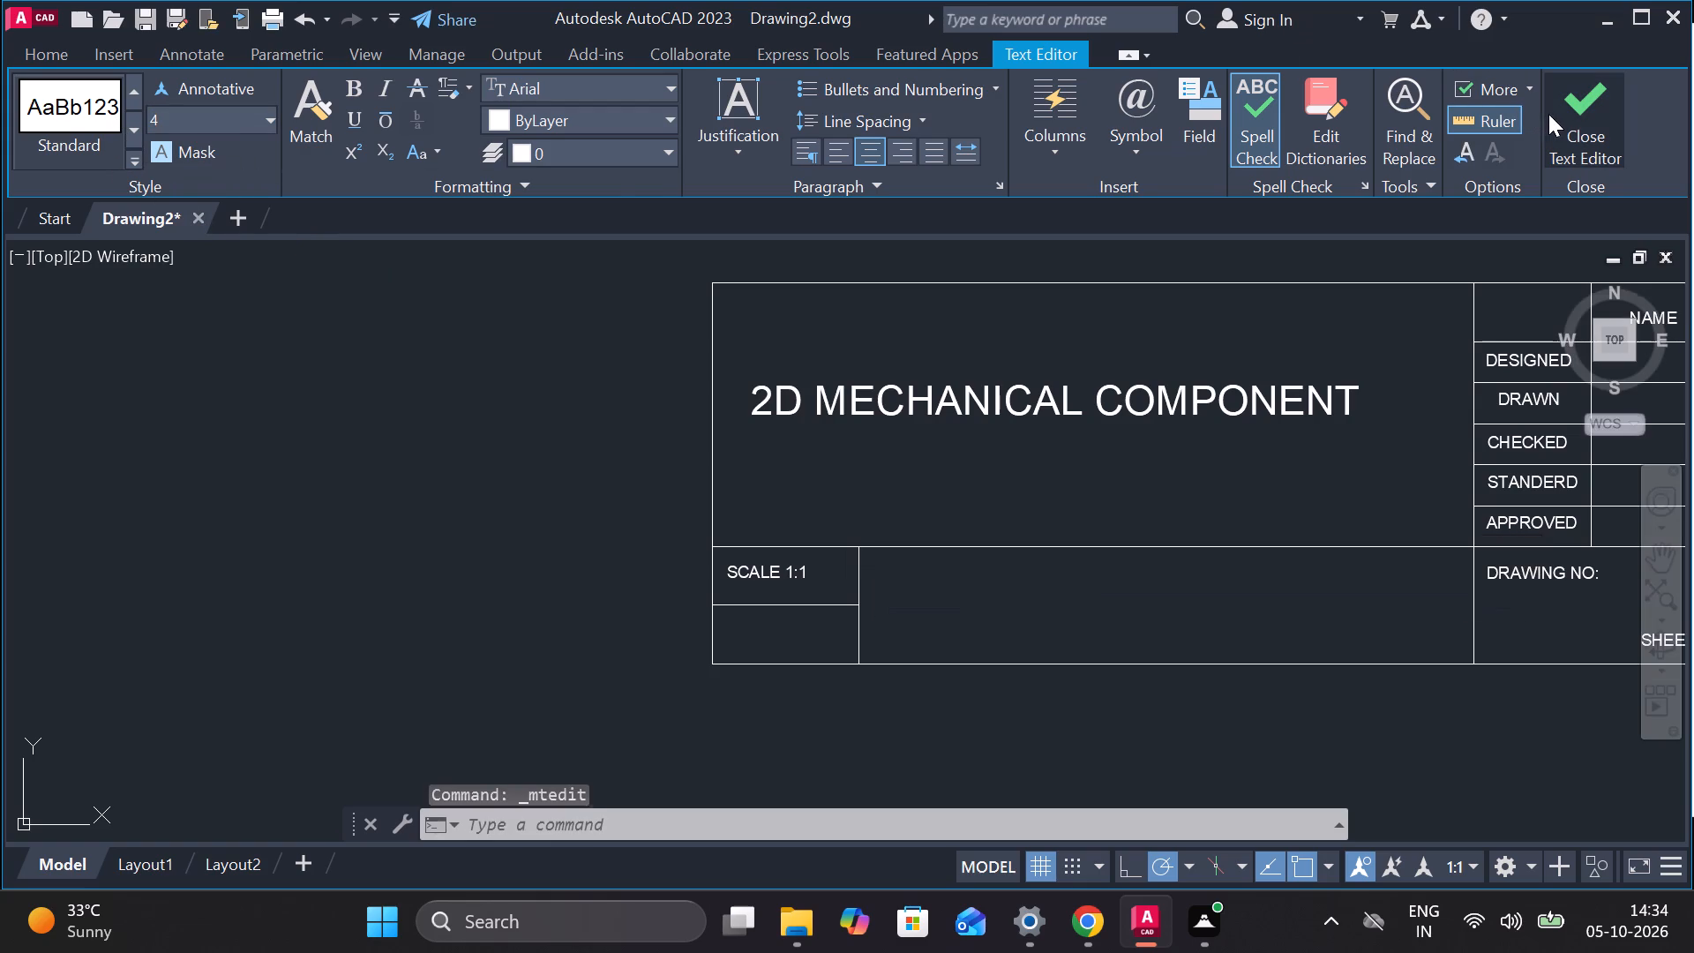
Narrow the text frame of the lower 2D MECHANICAL COMPONENT text so it fits inside its cell.
scroll(1138, 624, "up", 1)
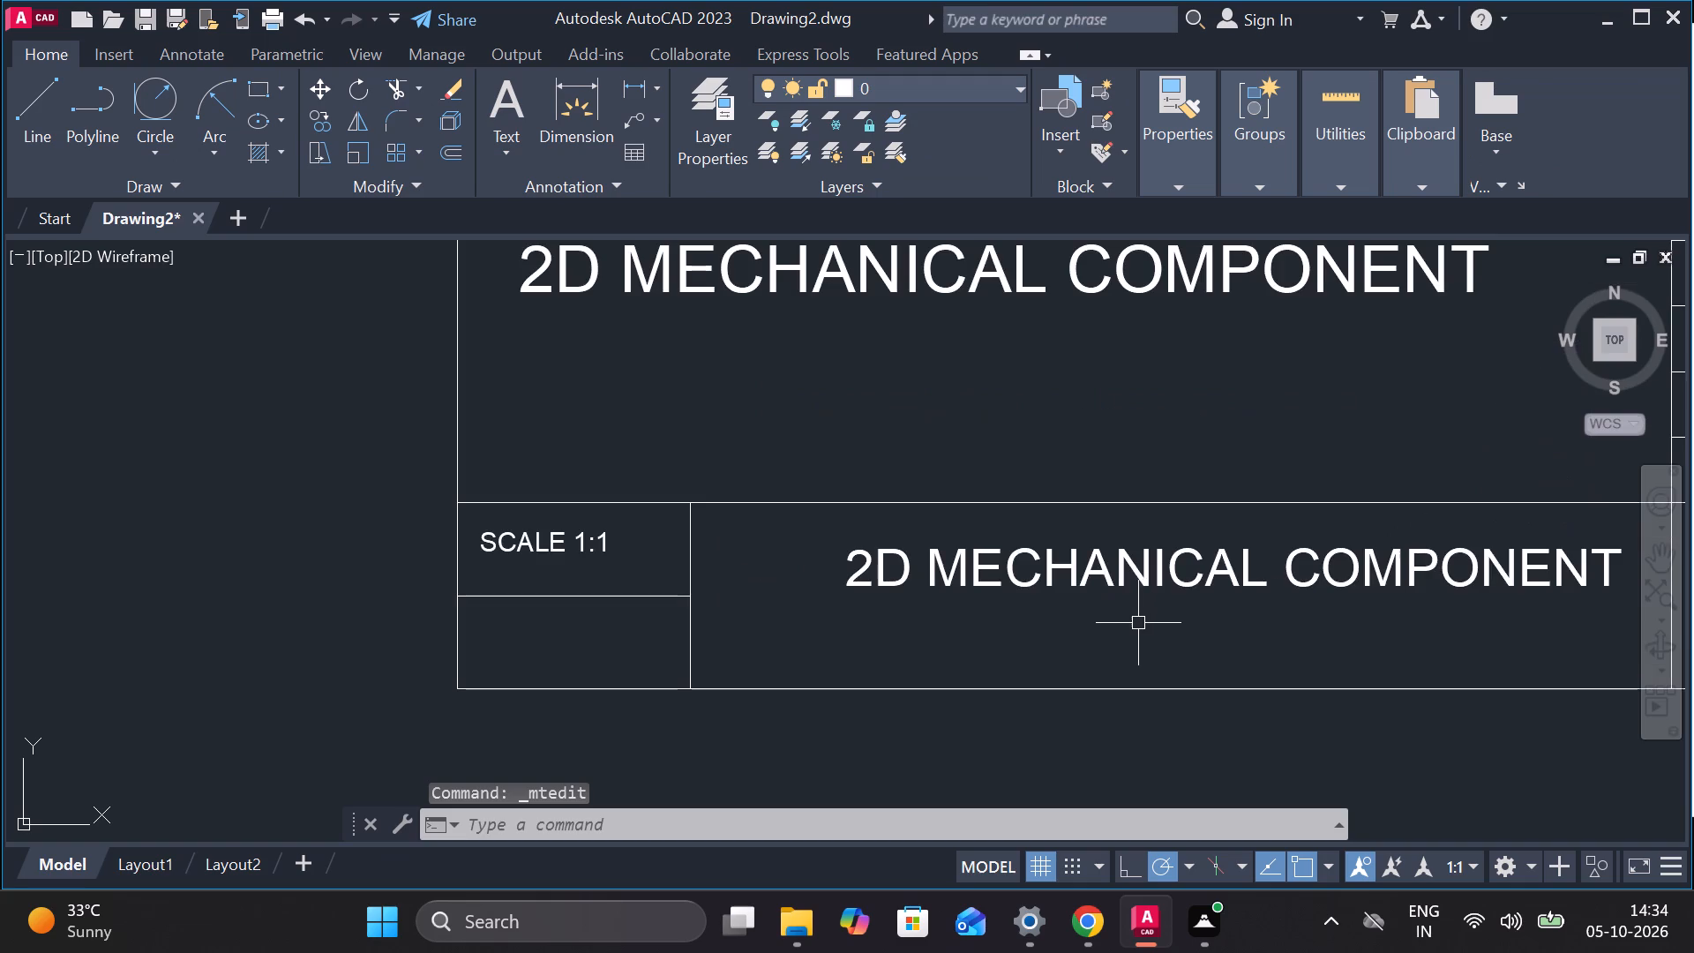
left_click(1102, 569)
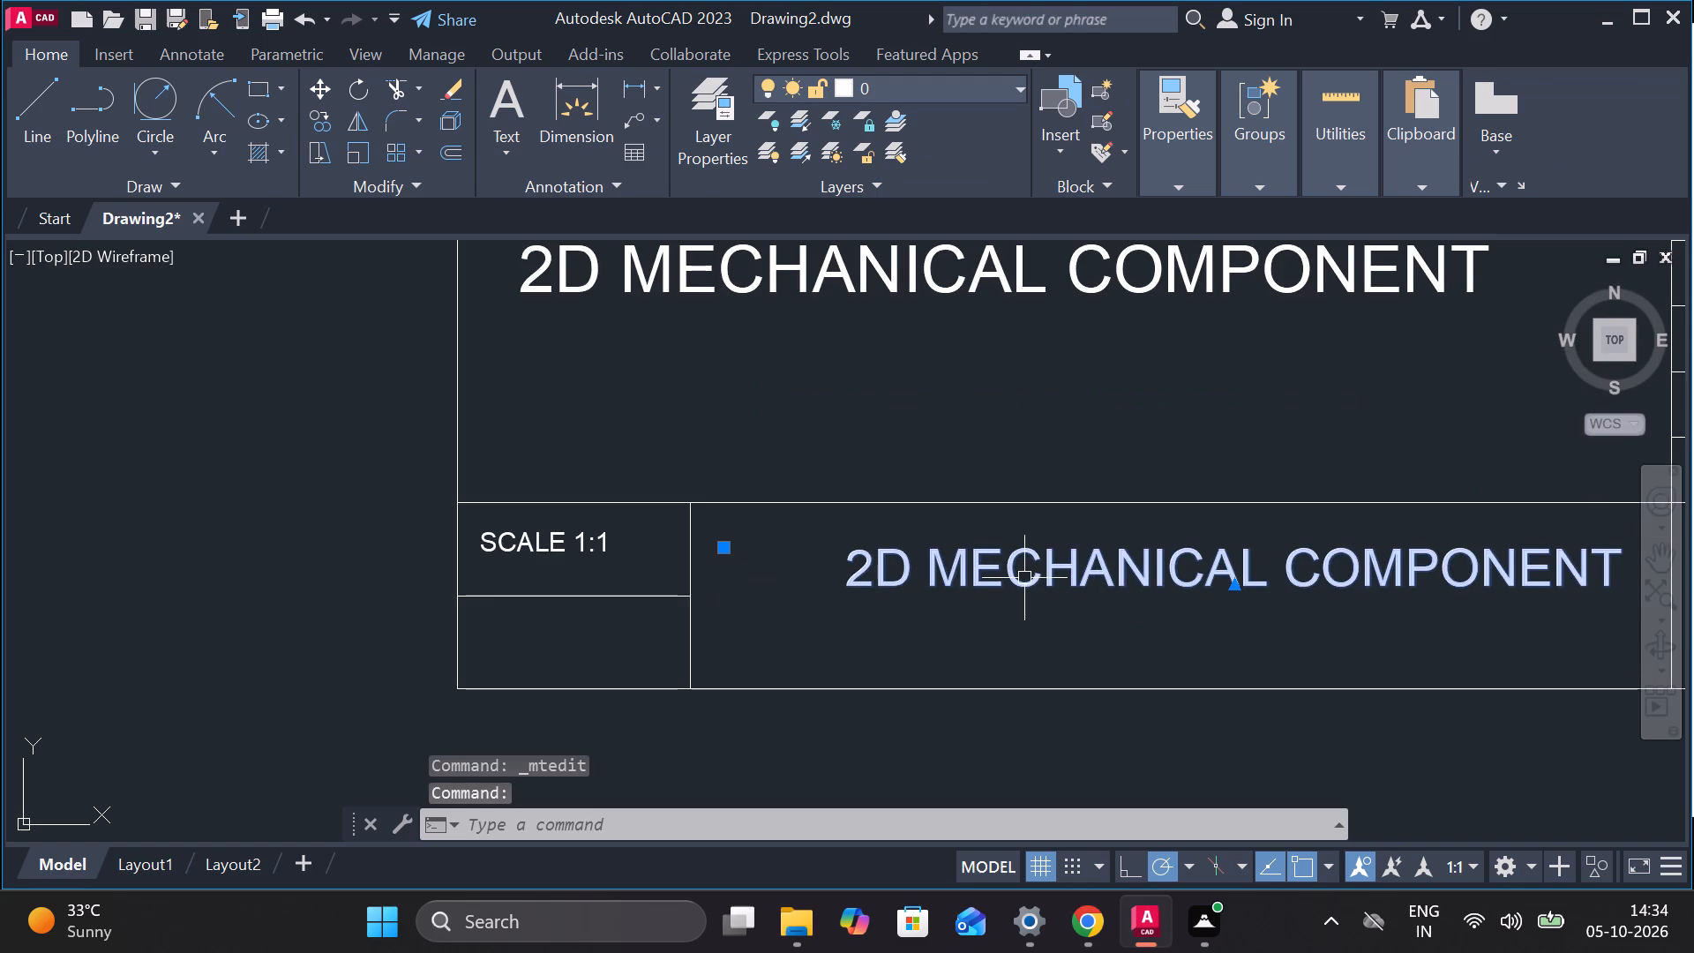
double_click(1024, 578)
scroll(1024, 573, "down", 2)
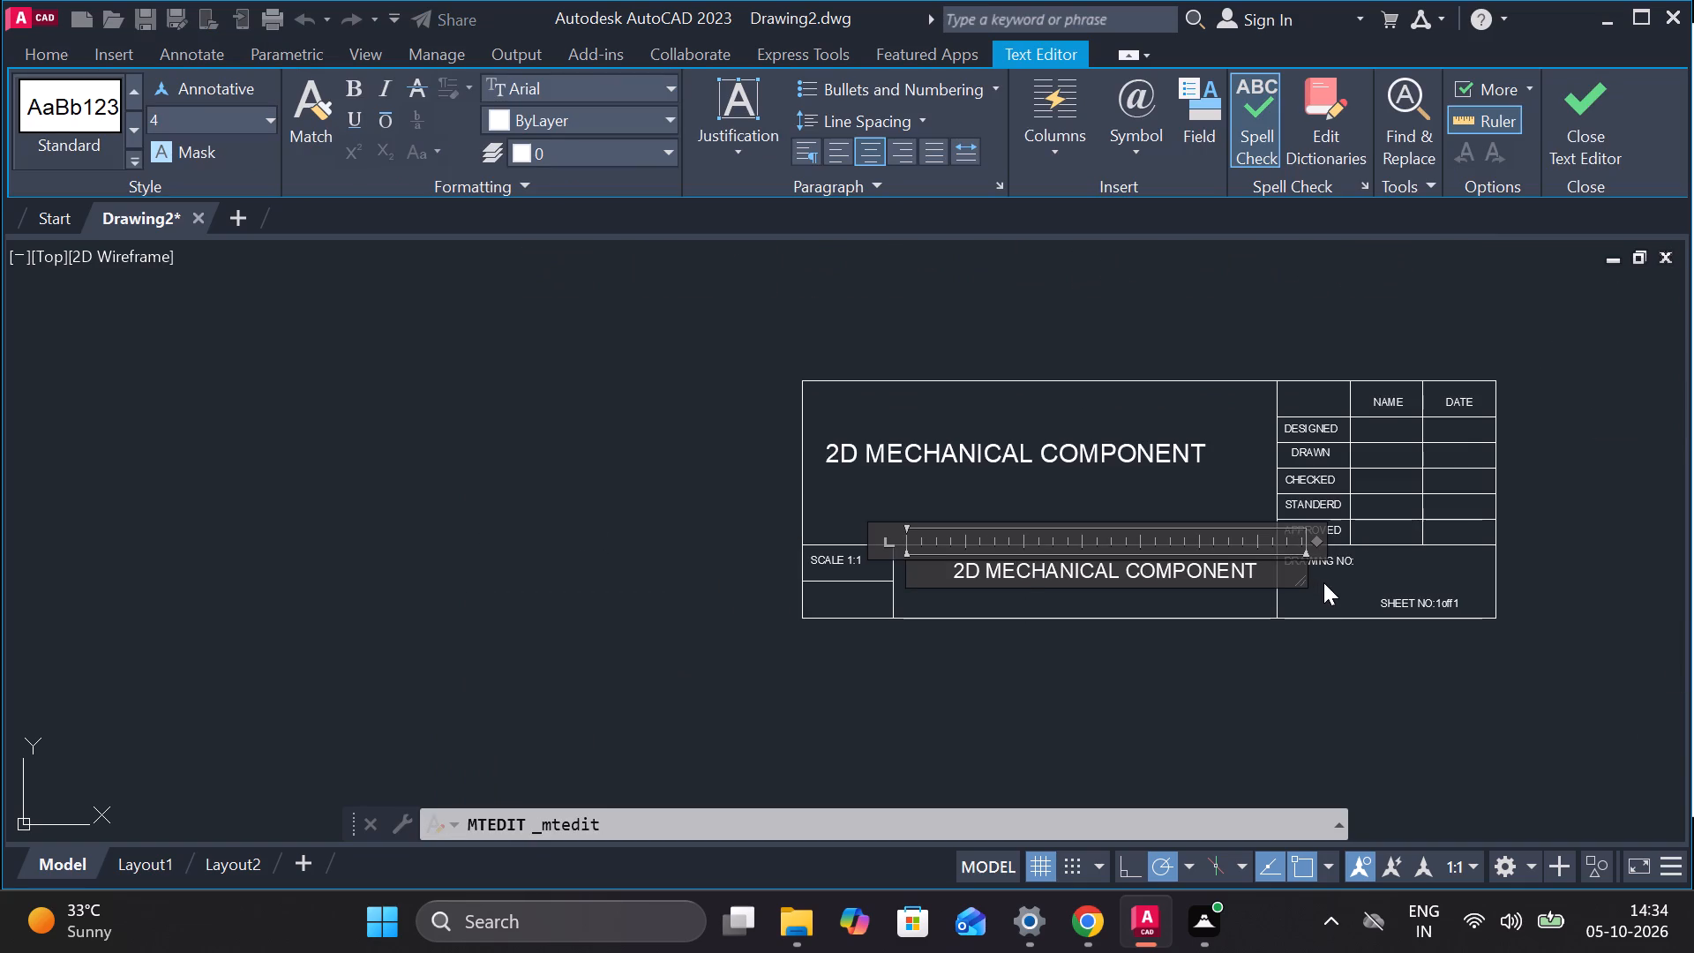
left_click_drag(1302, 576, 1224, 576)
left_click(1560, 112)
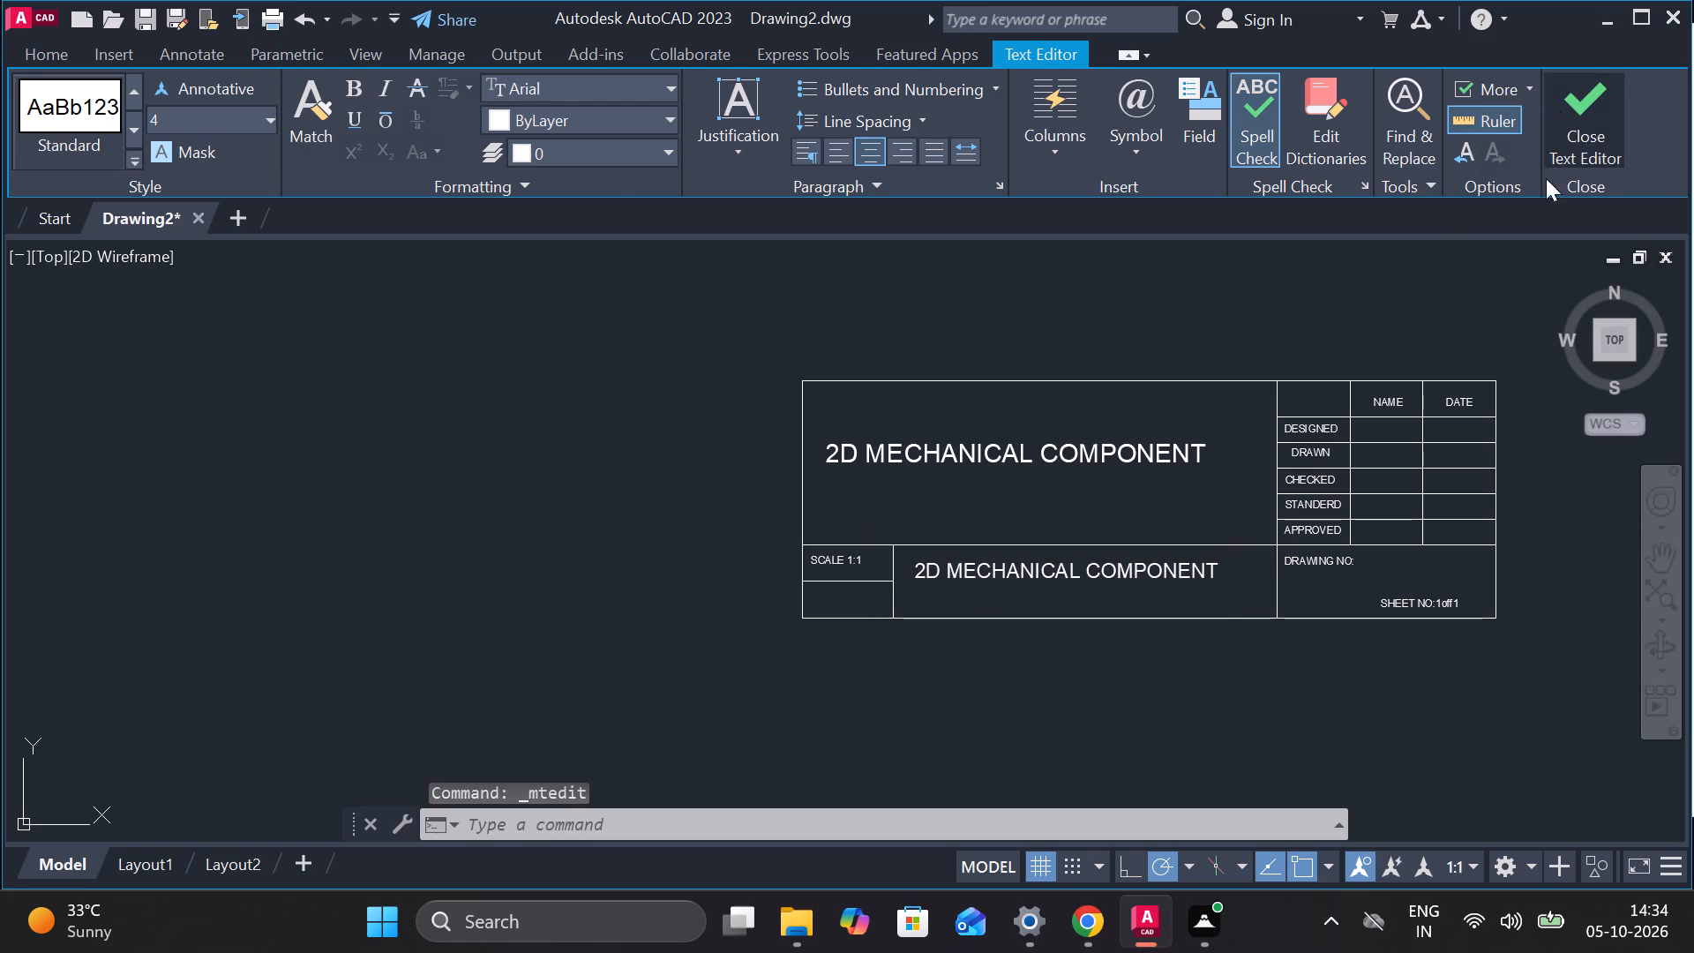
Move the lower 2D MECHANICAL COMPONENT text down in its cell to leave room for a label above it.
scroll(1033, 686, "up", 1)
left_click(931, 504)
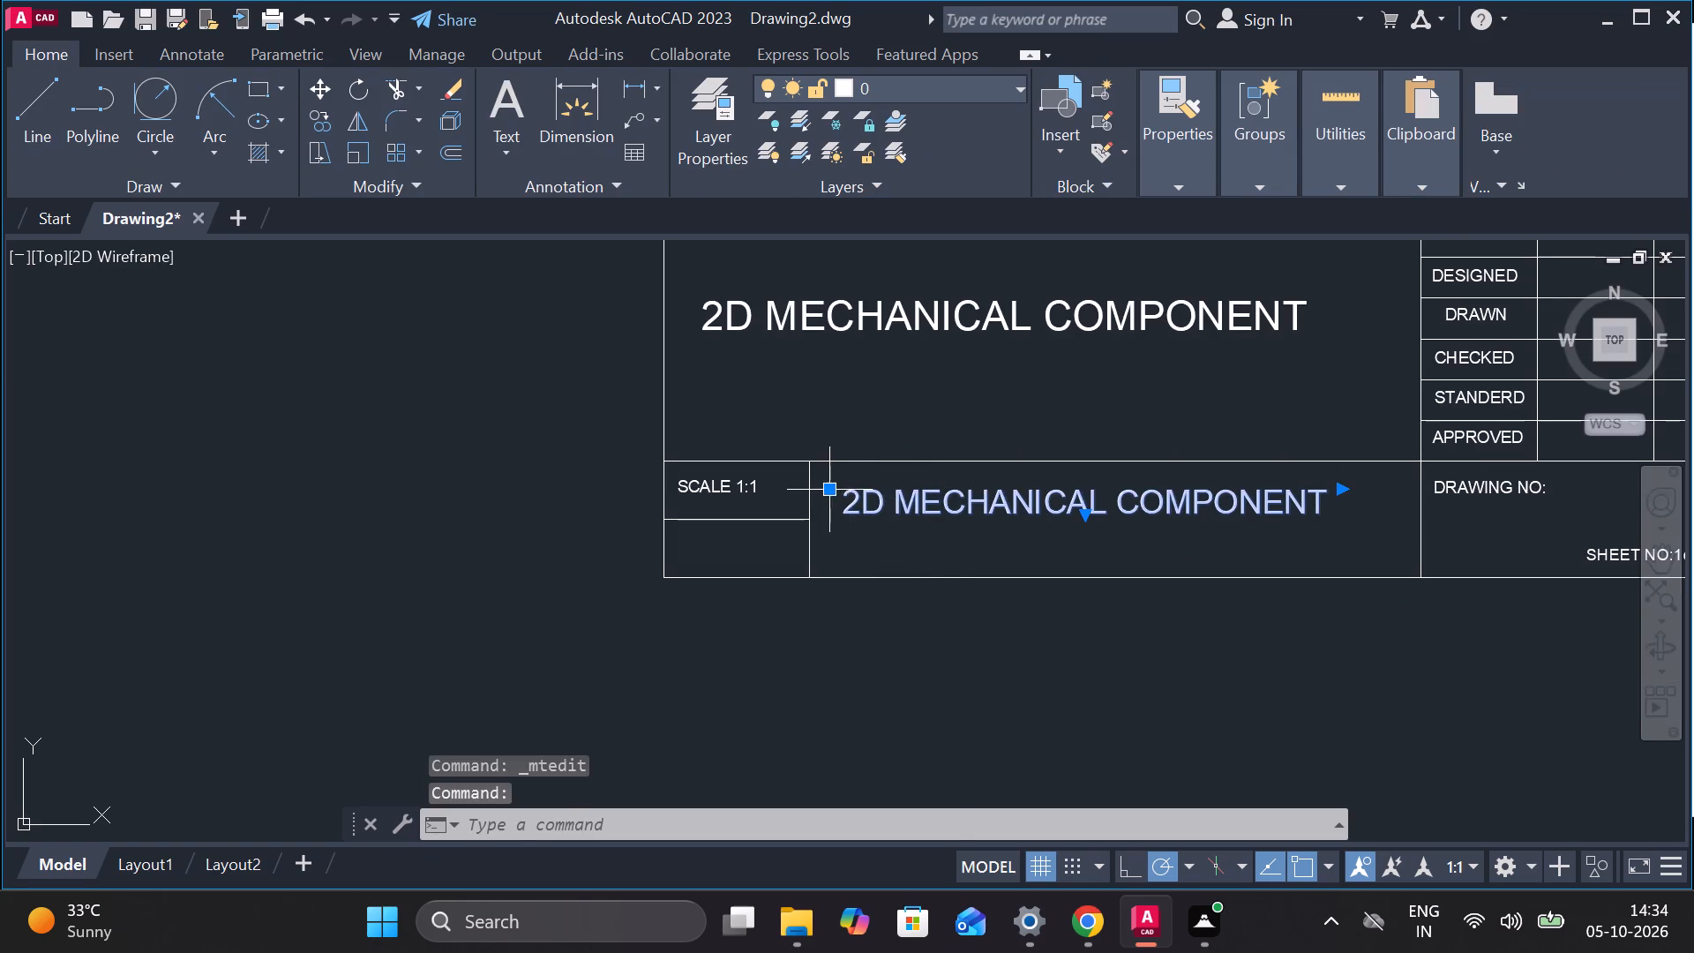
left_click(831, 490)
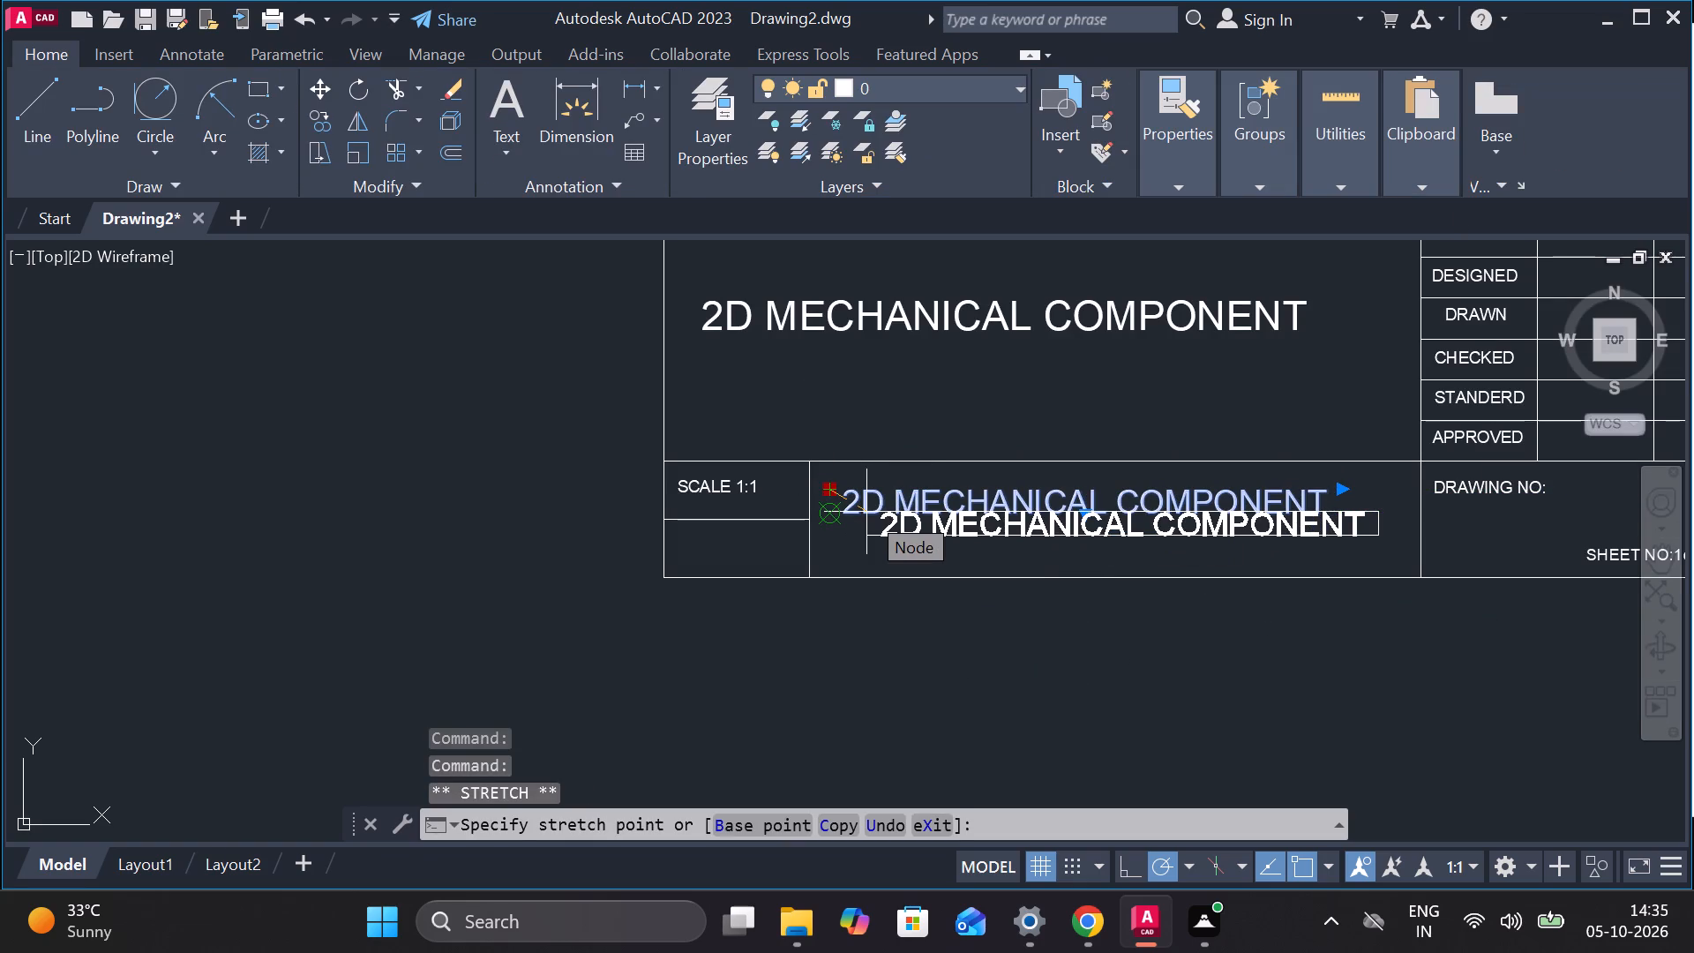
scroll(866, 512, "up", 2)
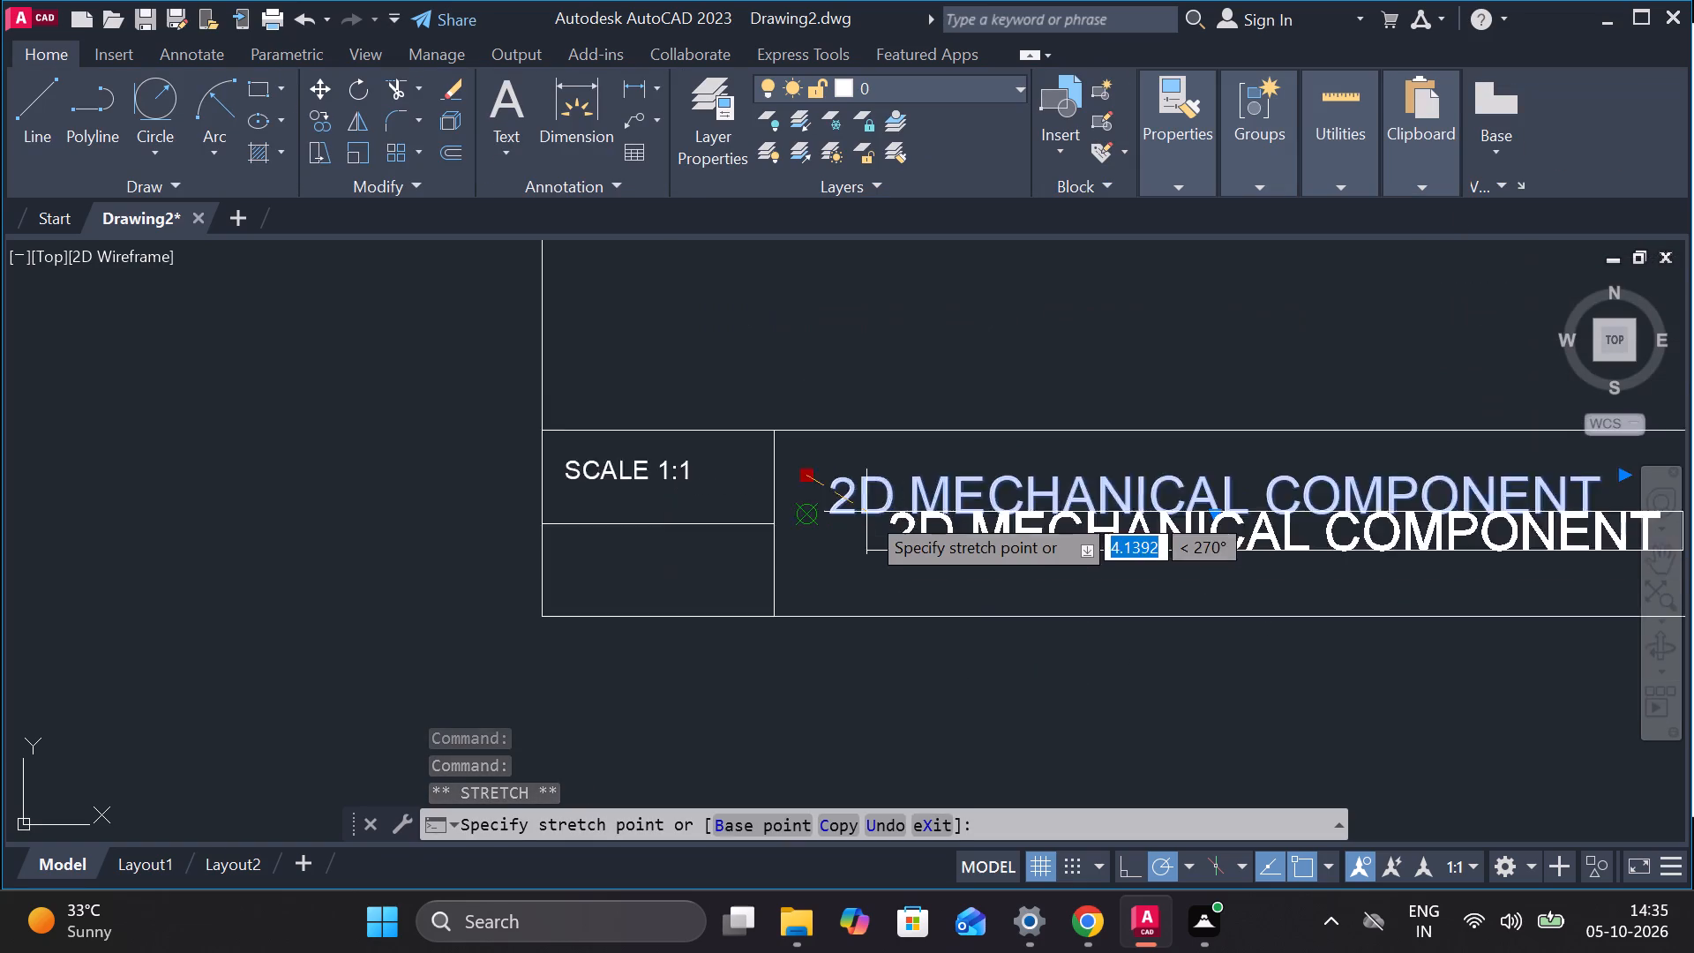
left_click(854, 563)
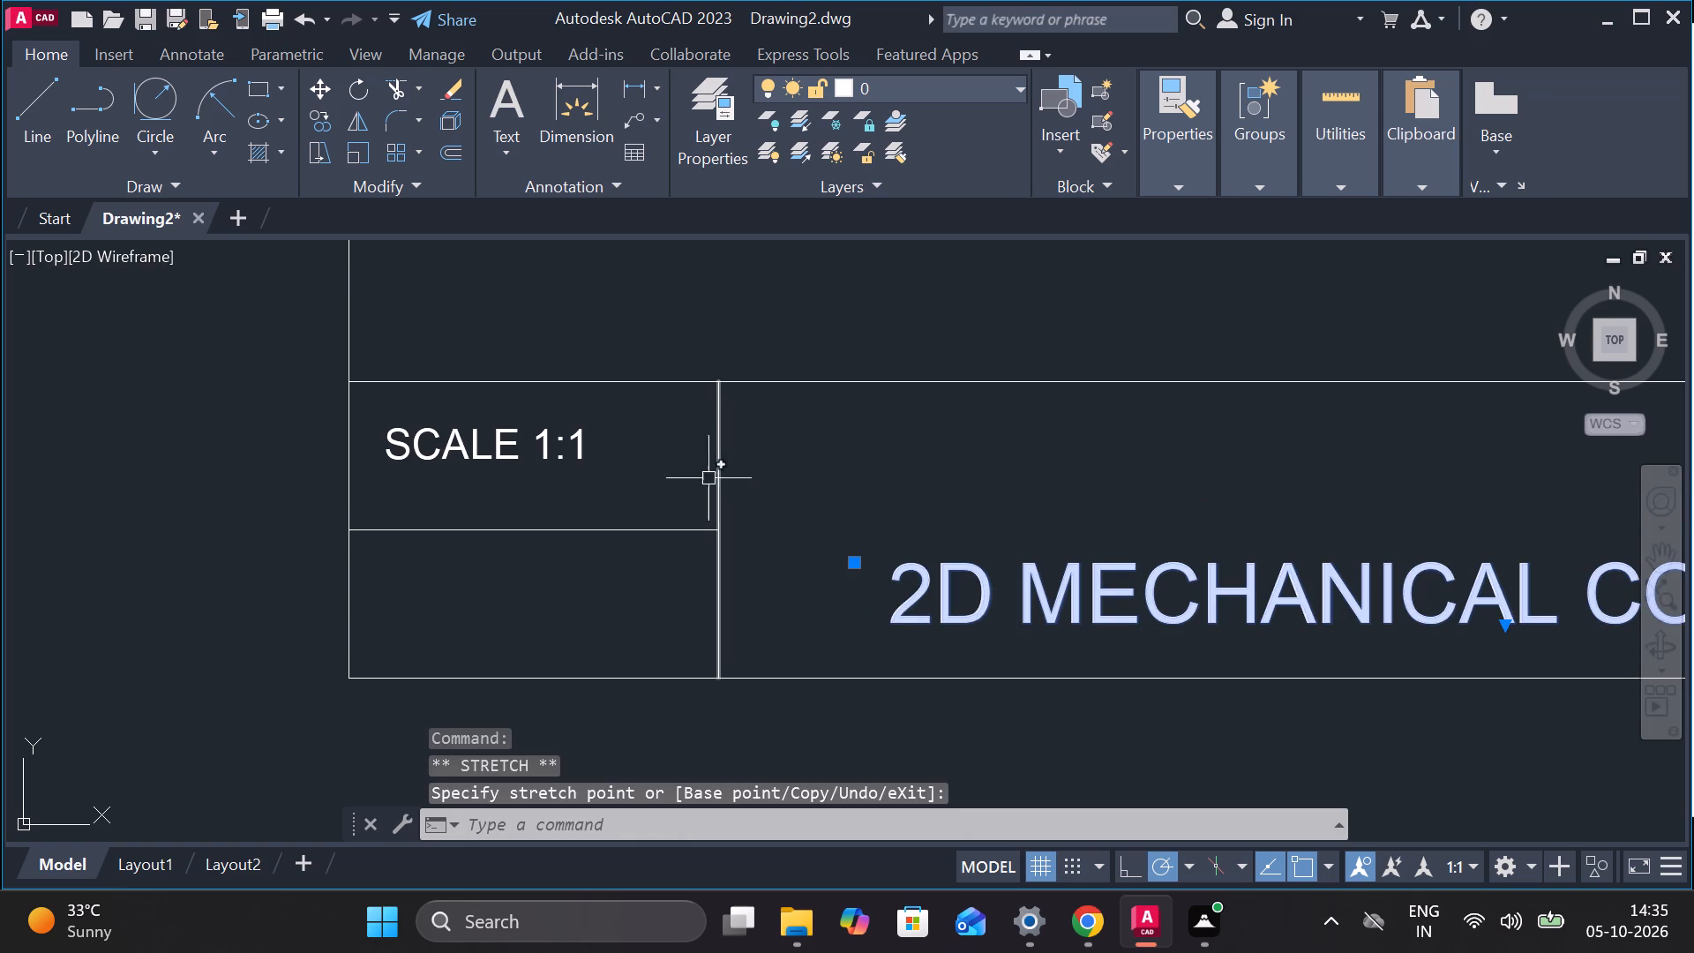
key("Escape")
Copy the SCALE 1:1 text into the upper-left corner of the cell holding the lower 2D MECHANICAL COMPONENT text.
left_click(543, 446)
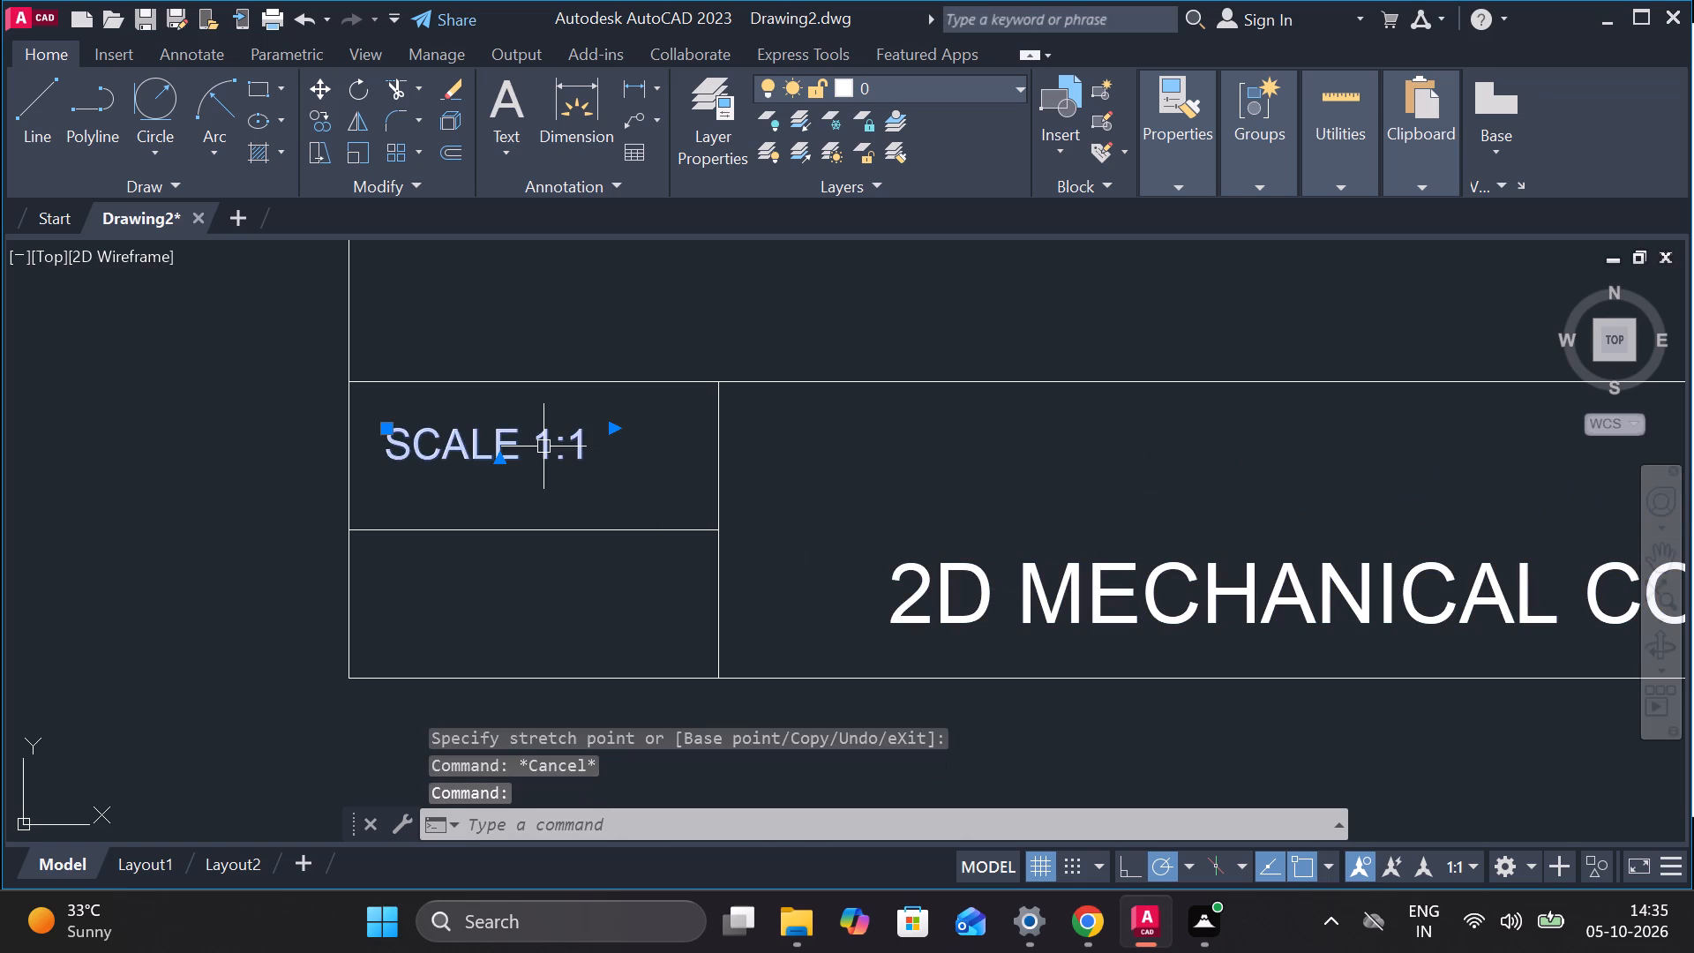
key("ctrl+c")
key("ctrl+v")
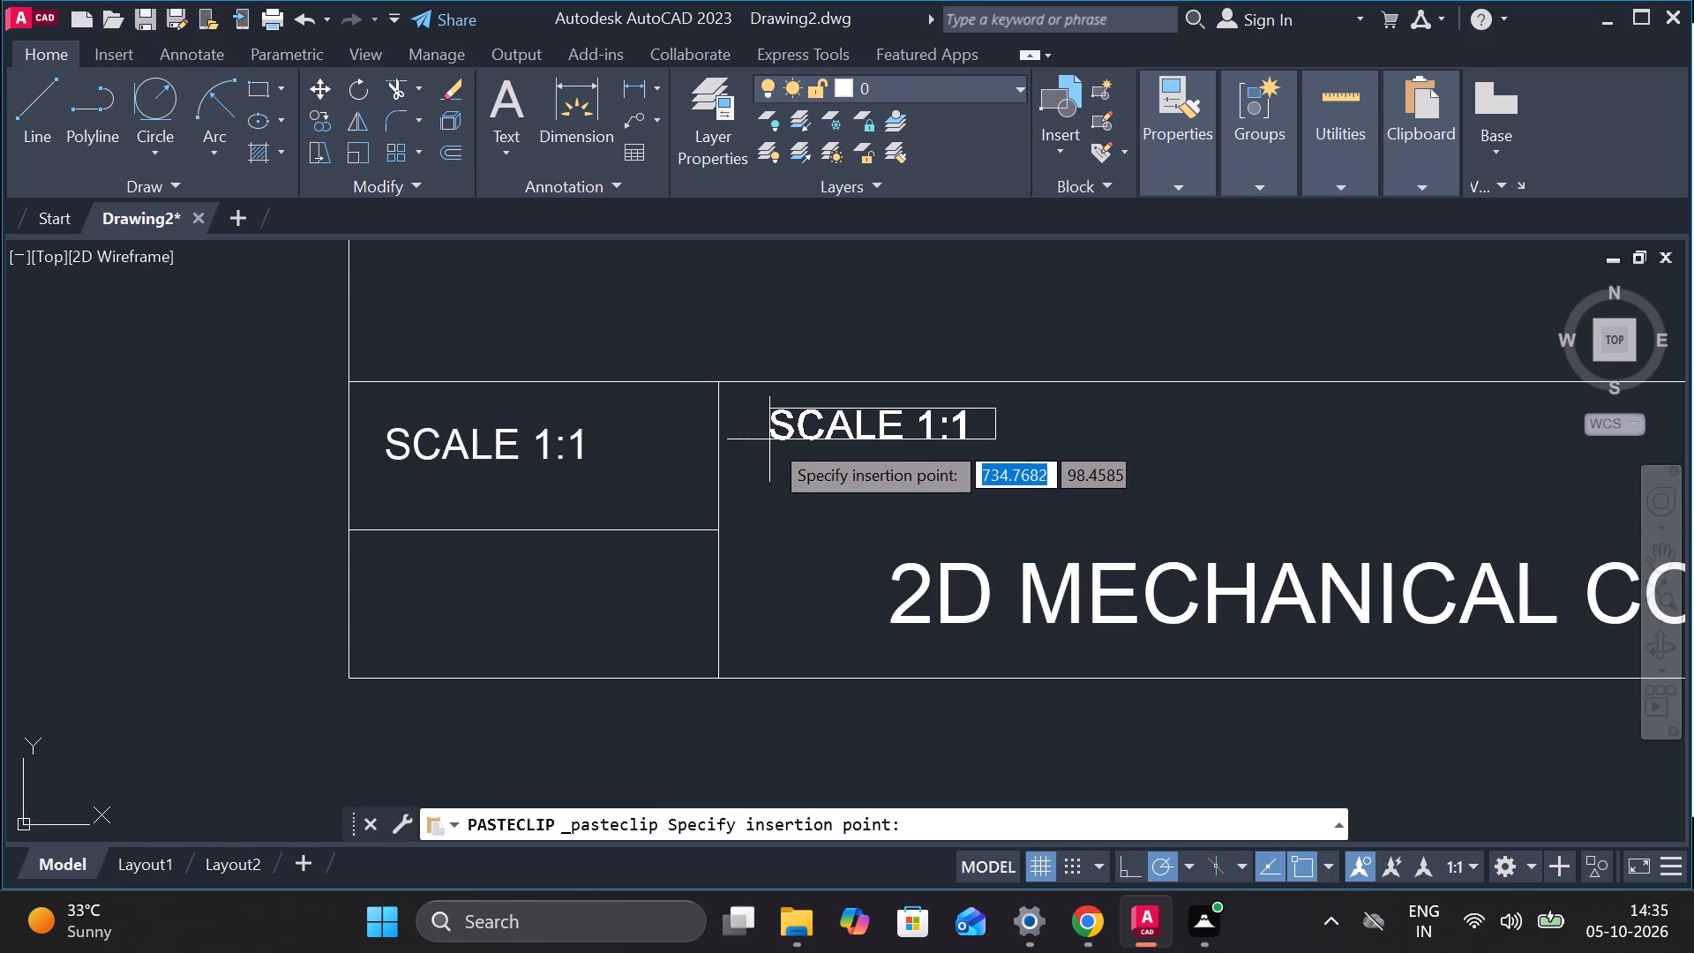
left_click(778, 454)
Replace the wording of the copied SCALE 1:1 text with TITLE.
double_click(826, 442)
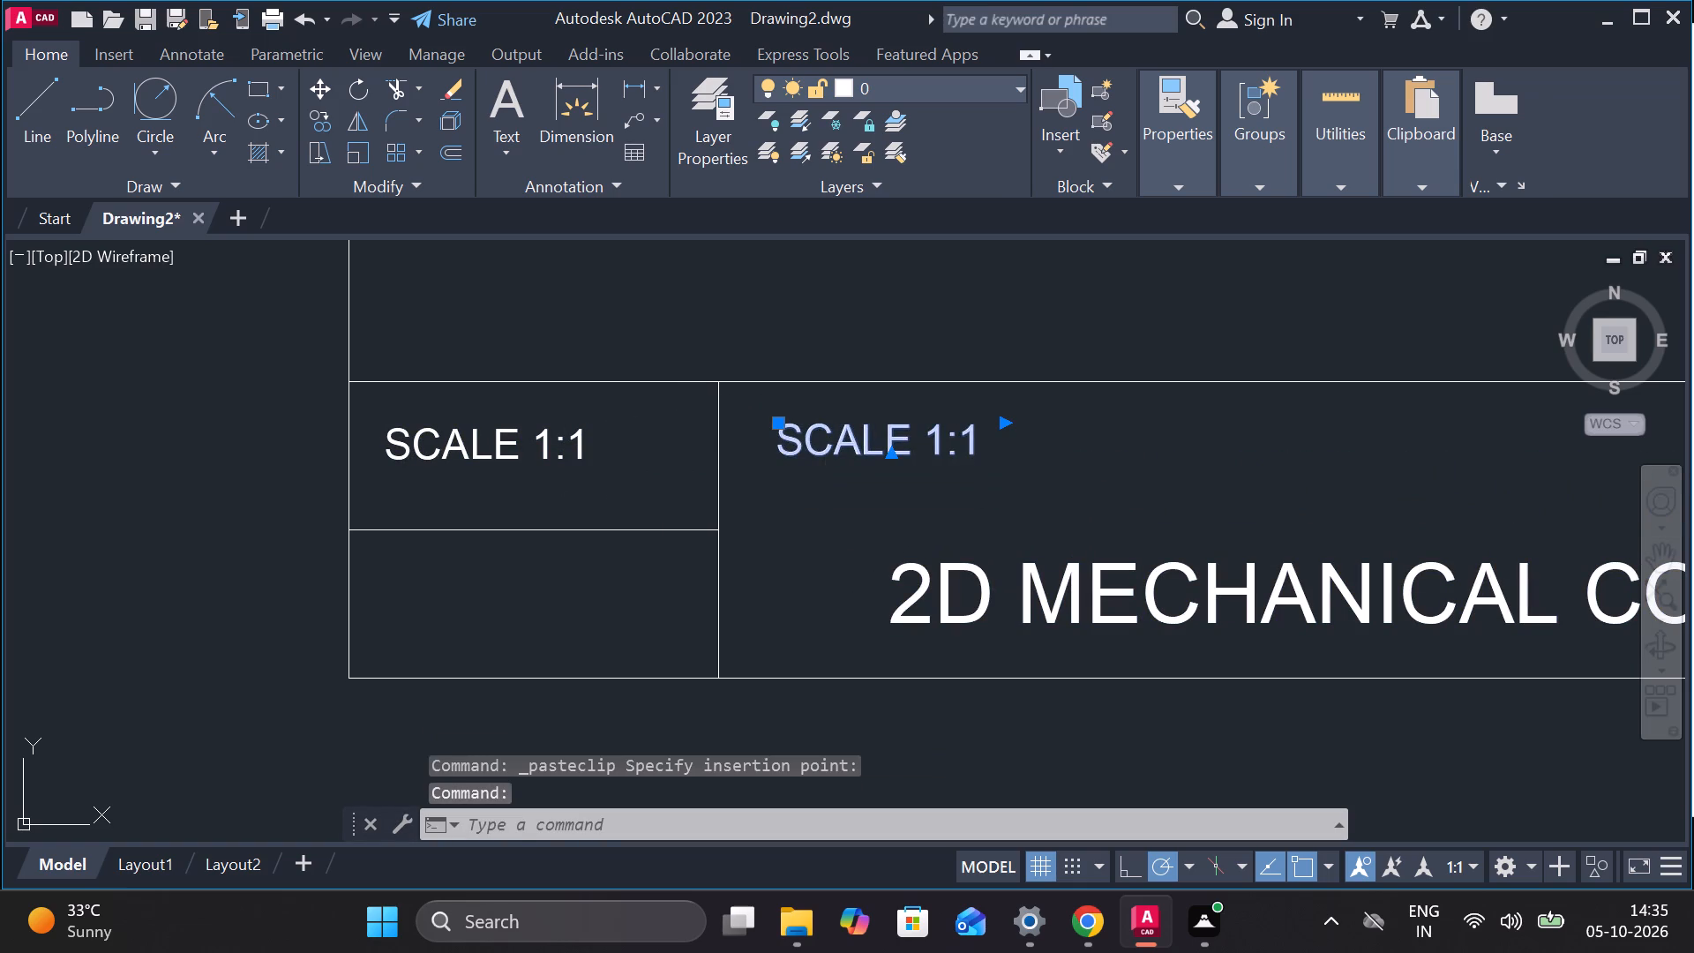
scroll(936, 446, "up", 1)
left_click(1031, 454)
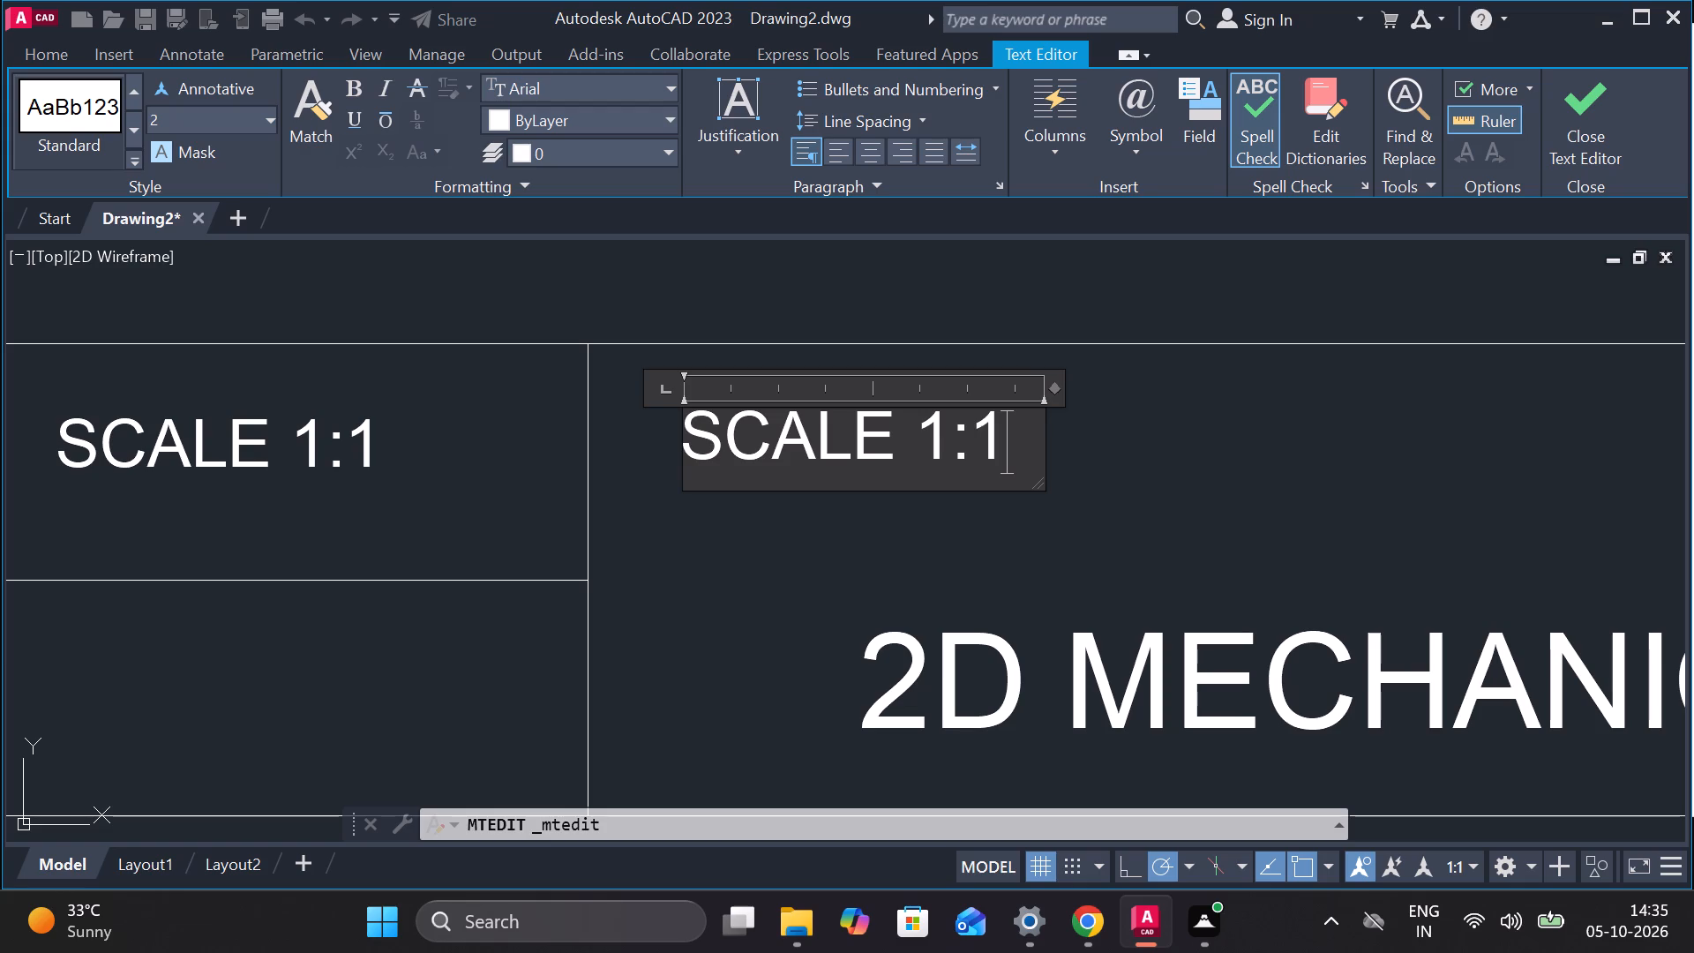
key("BackSpace")
key("BackSpace")
key("BackSpace")
key("BackSpace")
key("BackSpace")
key("BackSpace")
key("BackSpace")
key("BackSpace")
key("BackSpace")
key("BackSpace")
key("BackSpace")
type("TITLE")
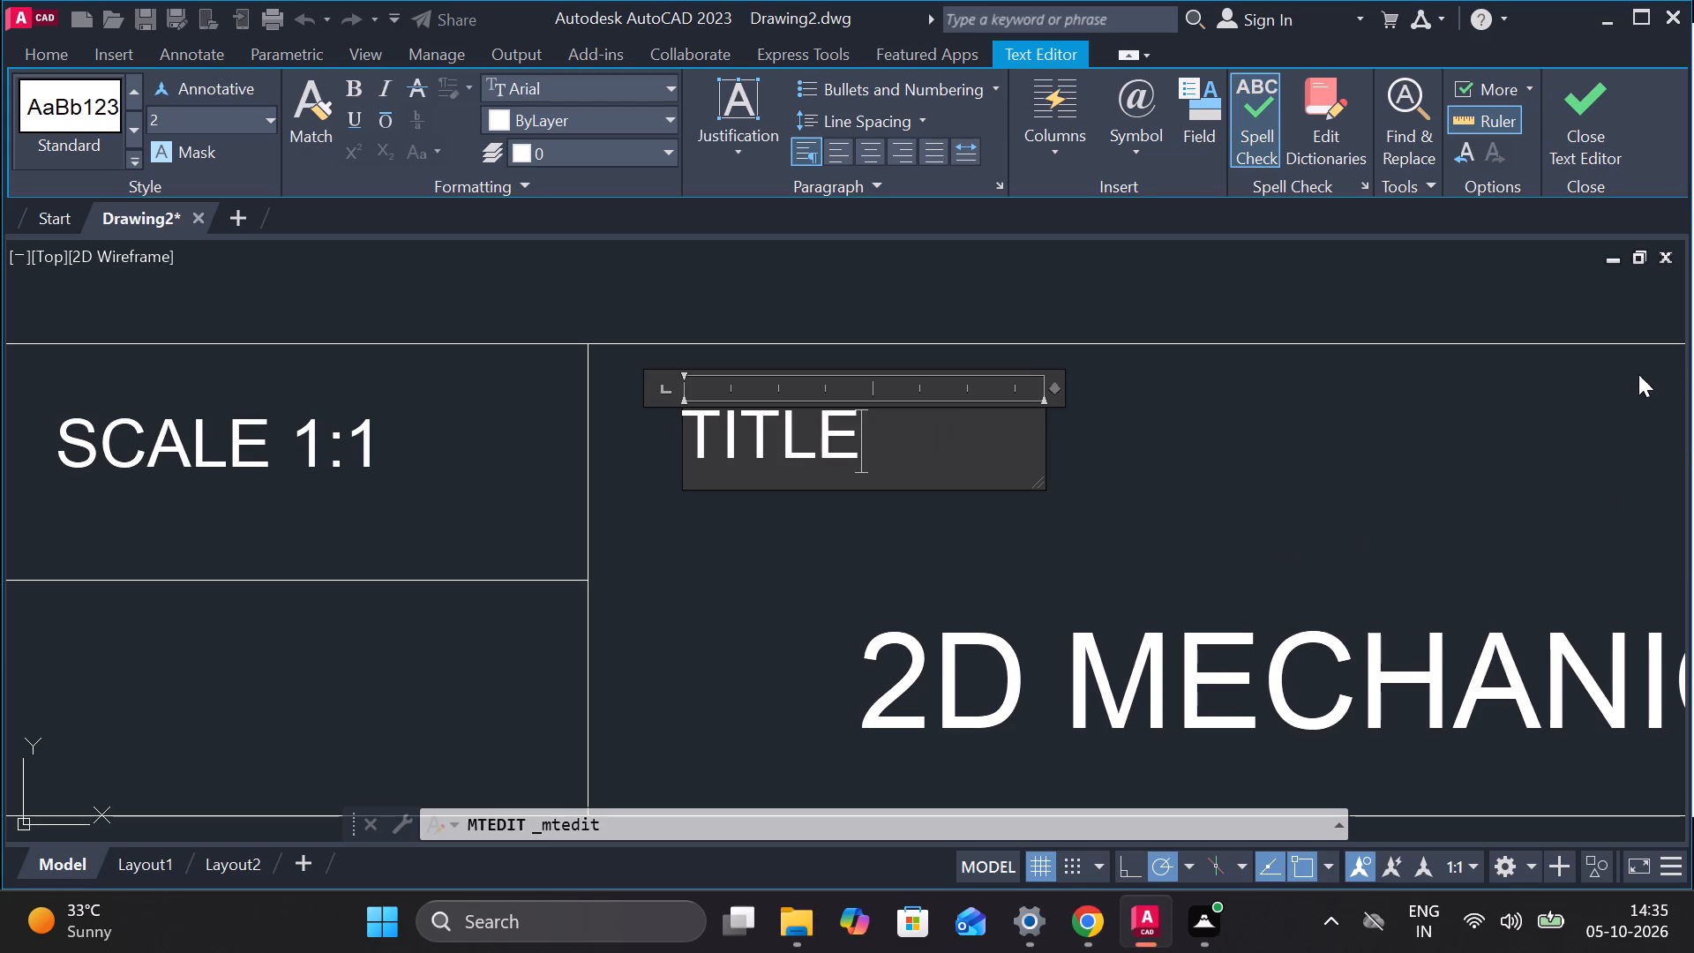
left_click(1577, 115)
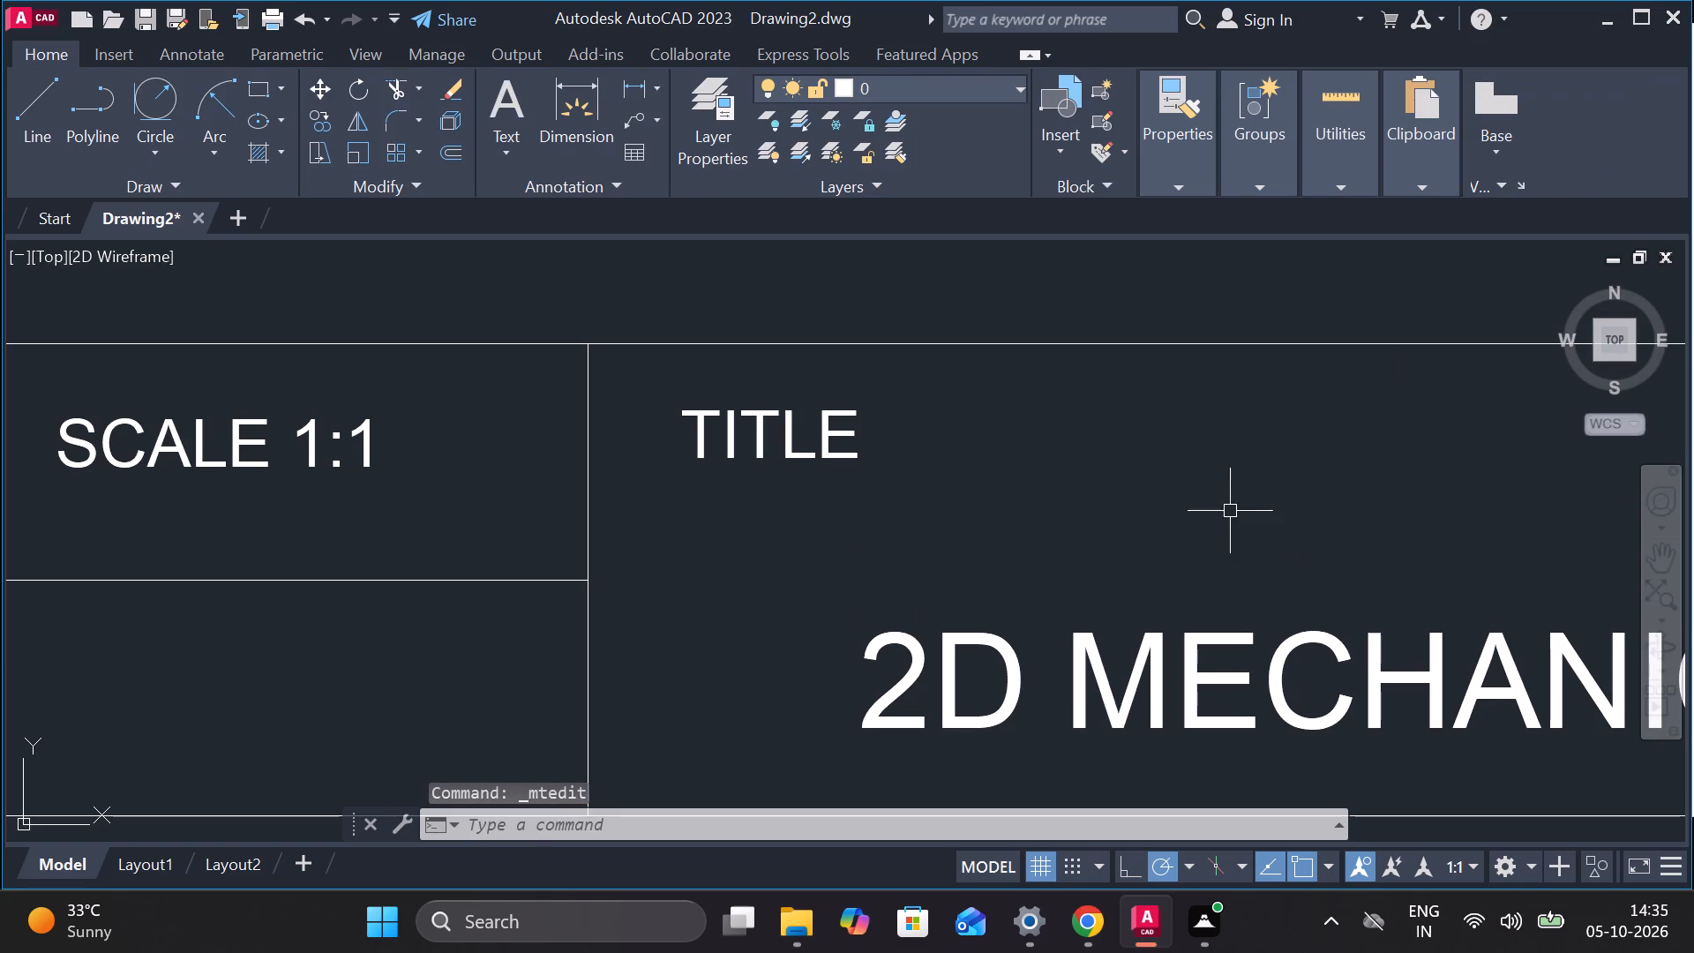
With polar tracking off, move the lower 2D MECHANICAL COMPONENT text to the middle of its cell, just below the TITLE label.
scroll(1177, 503, "down", 1)
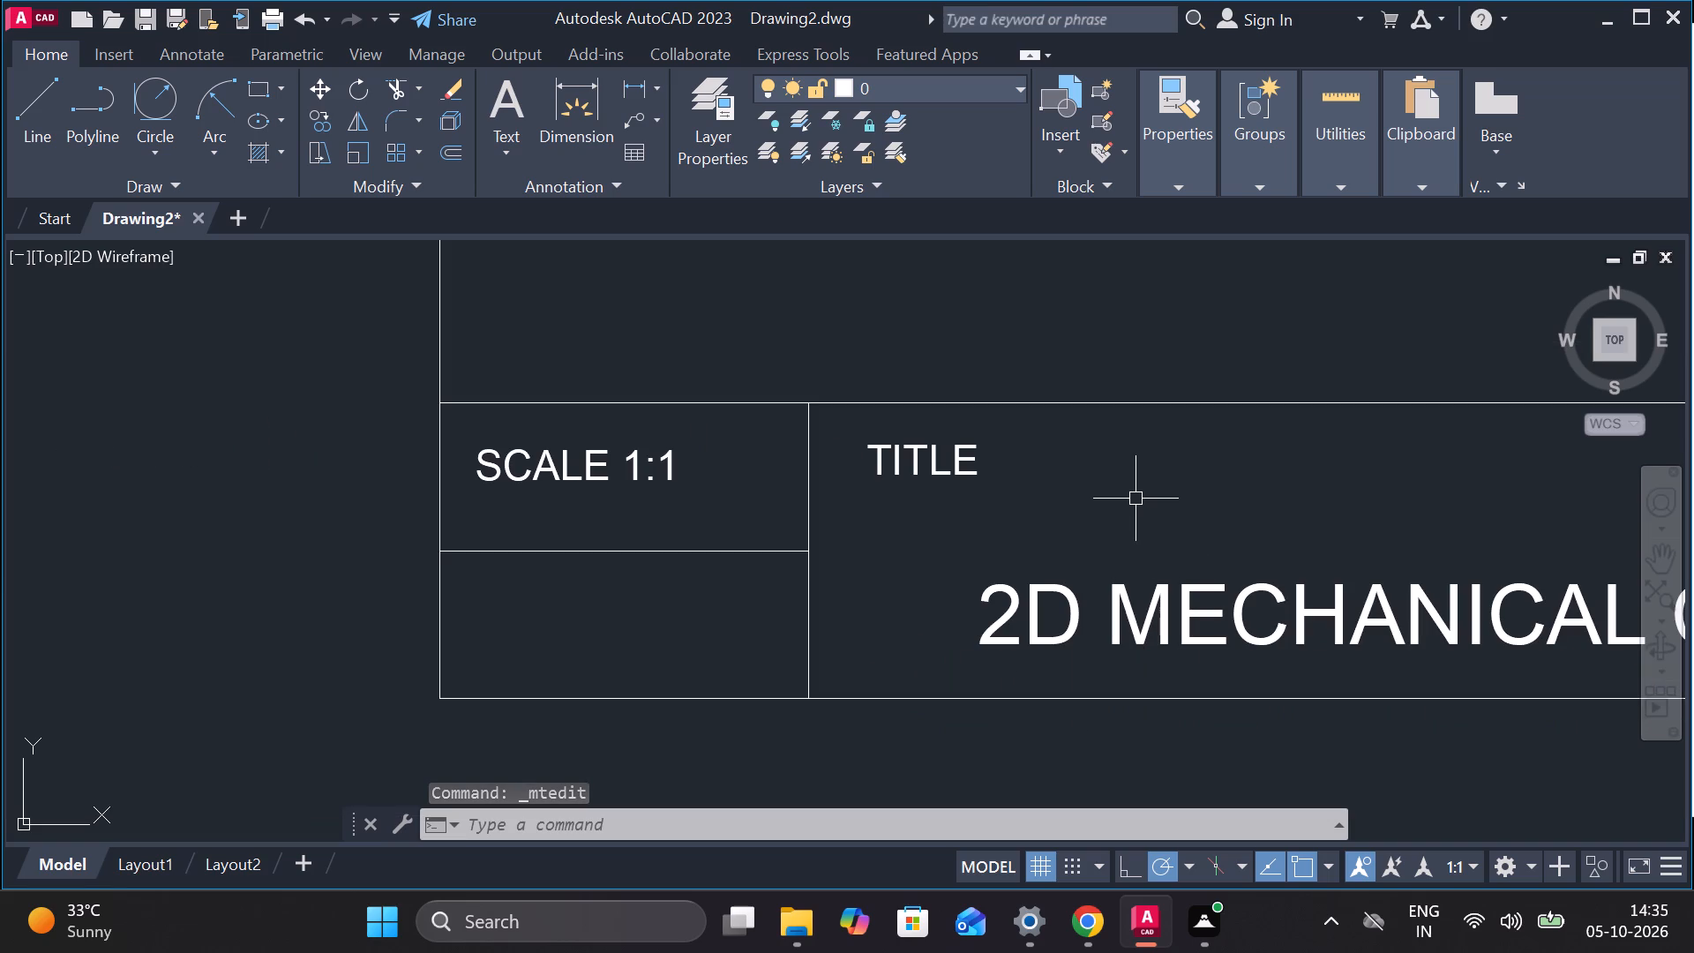
scroll(1067, 499, "down", 3)
scroll(1104, 498, "up", 1)
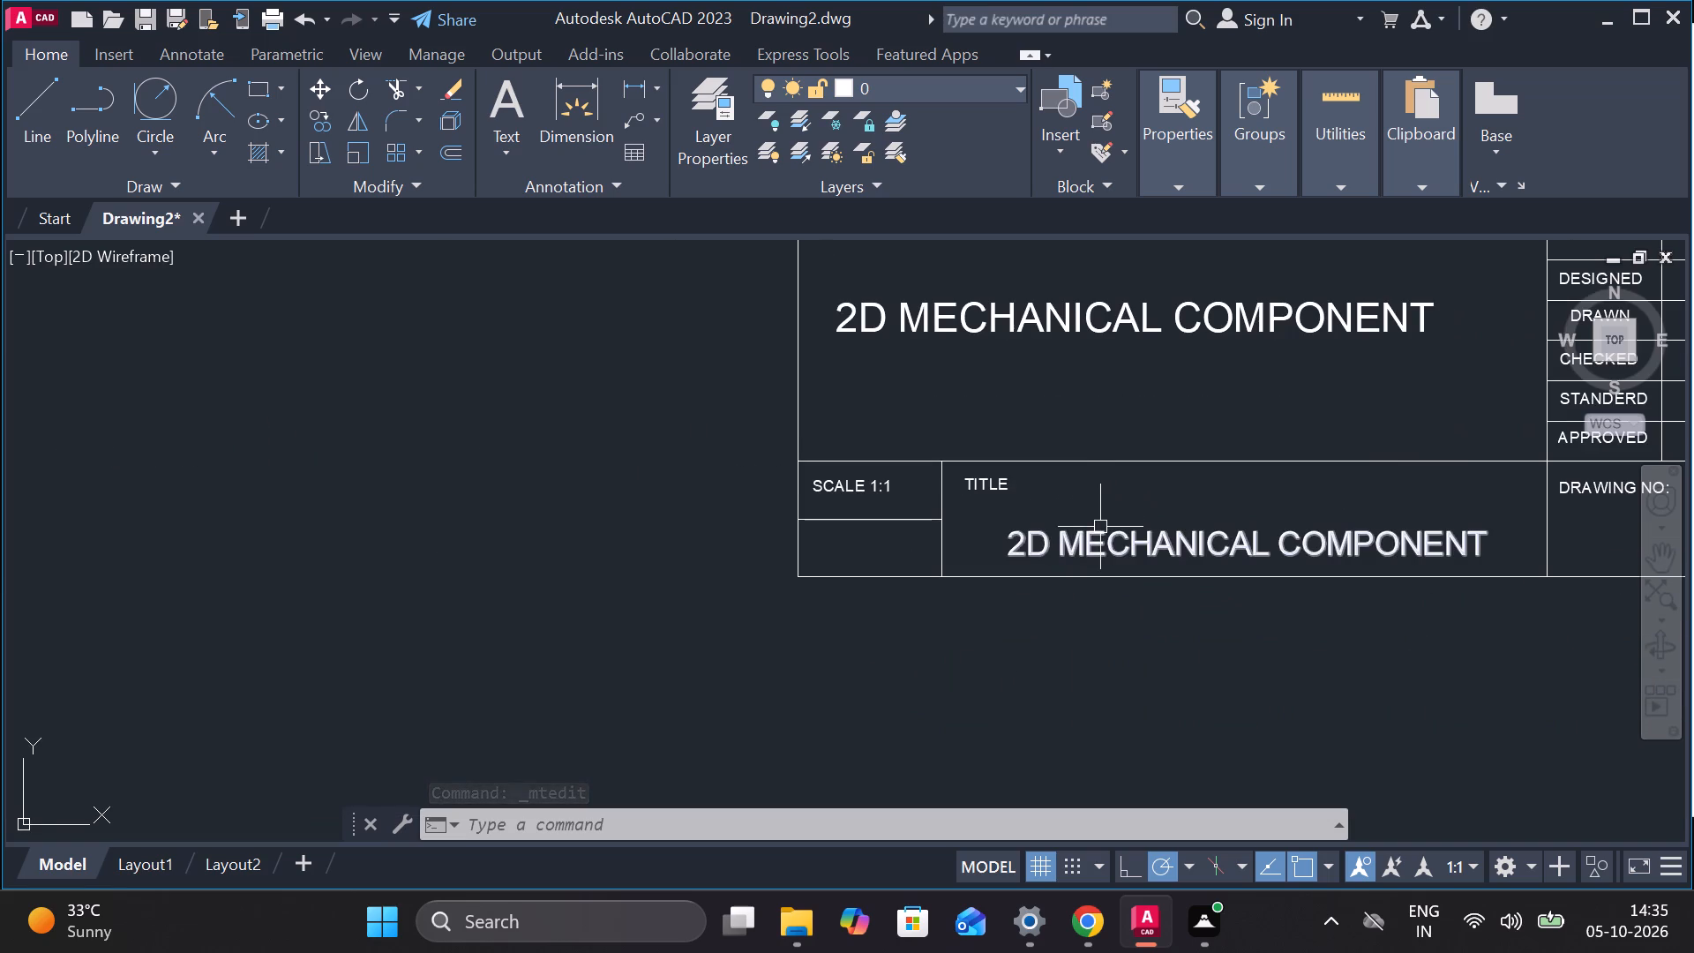
left_click(1101, 545)
left_click(993, 538)
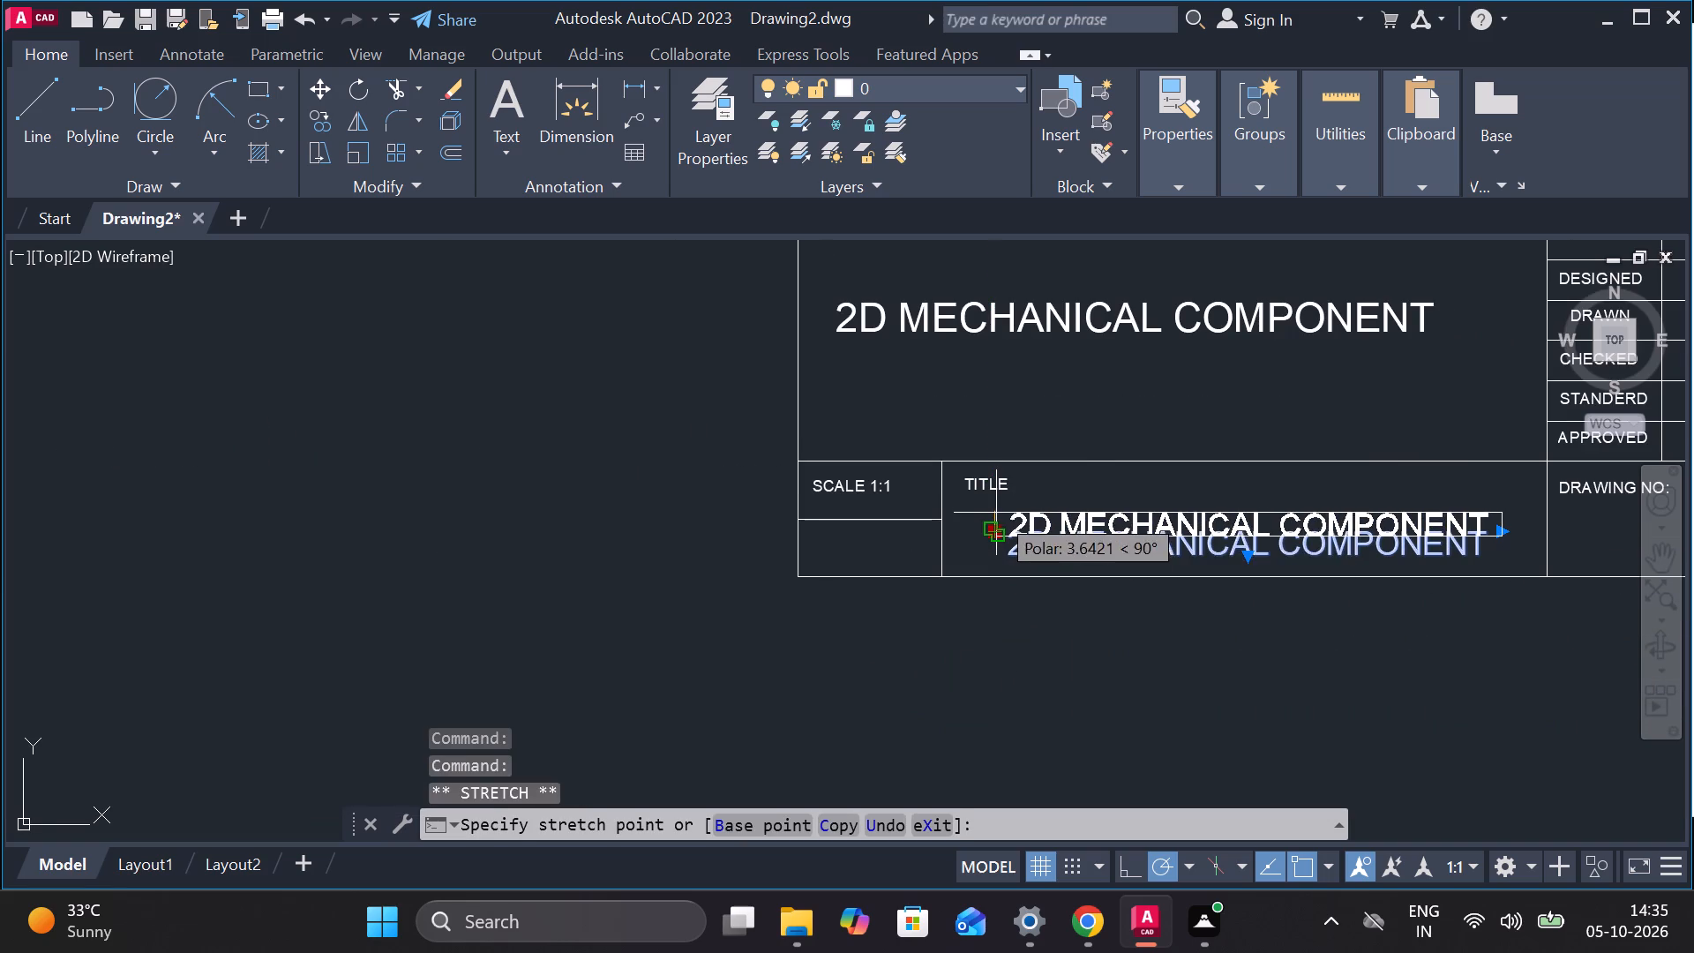
scroll(986, 505, "up", 2)
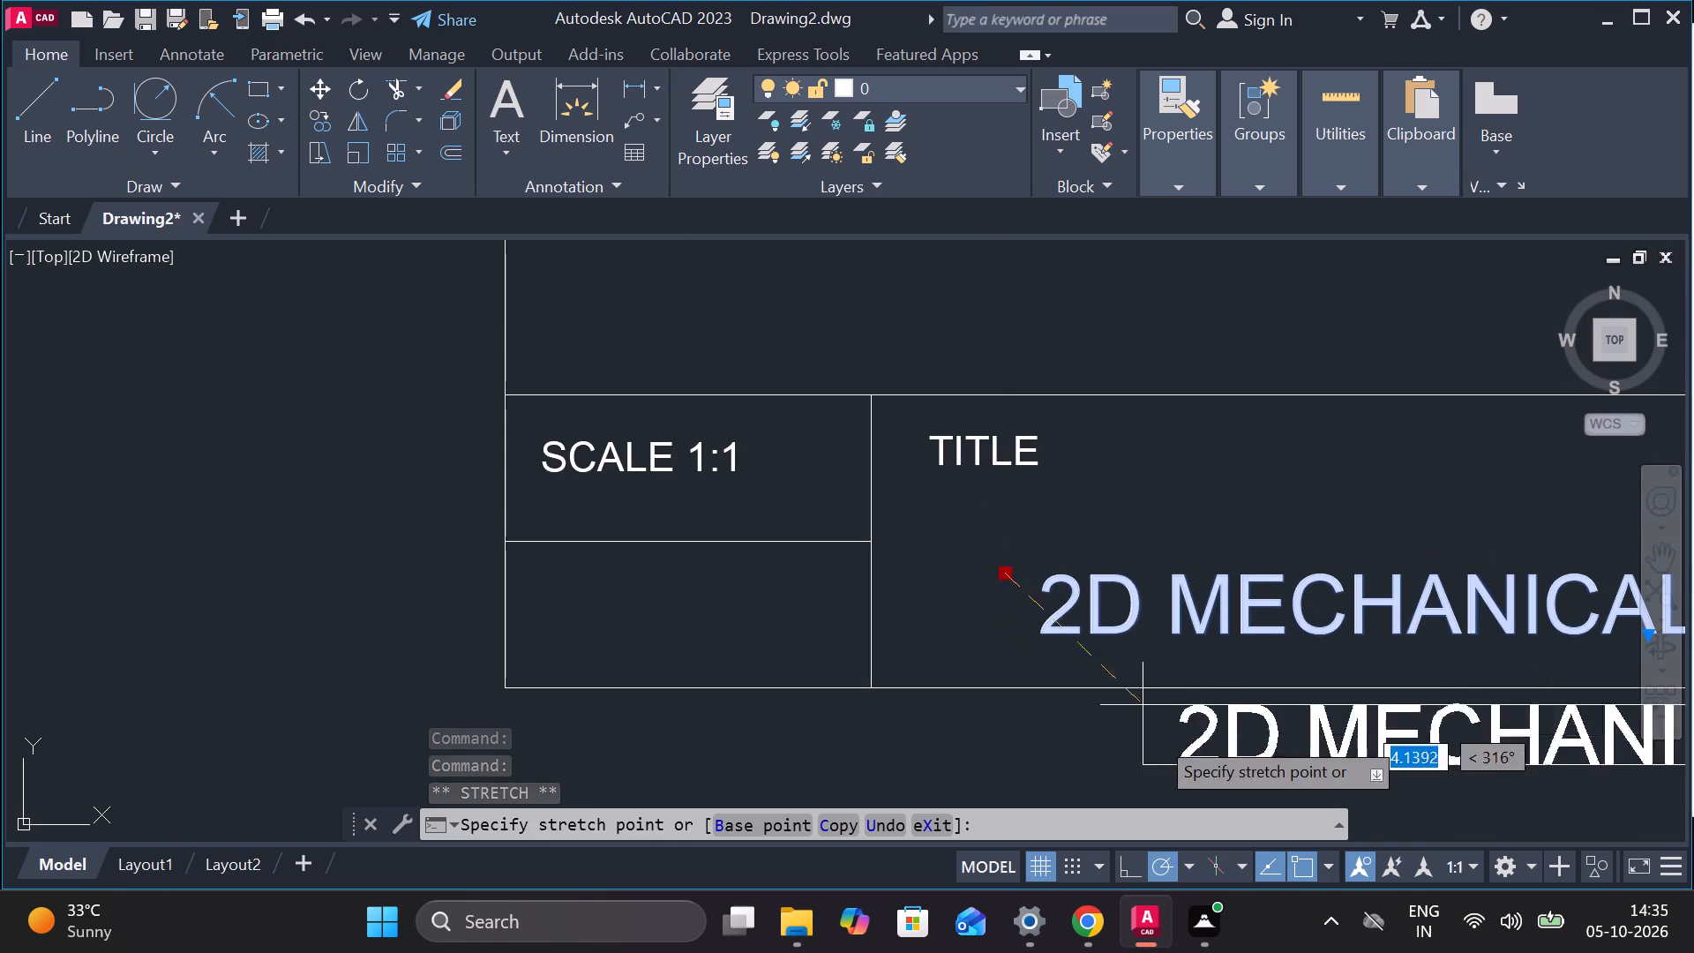
left_click(1154, 866)
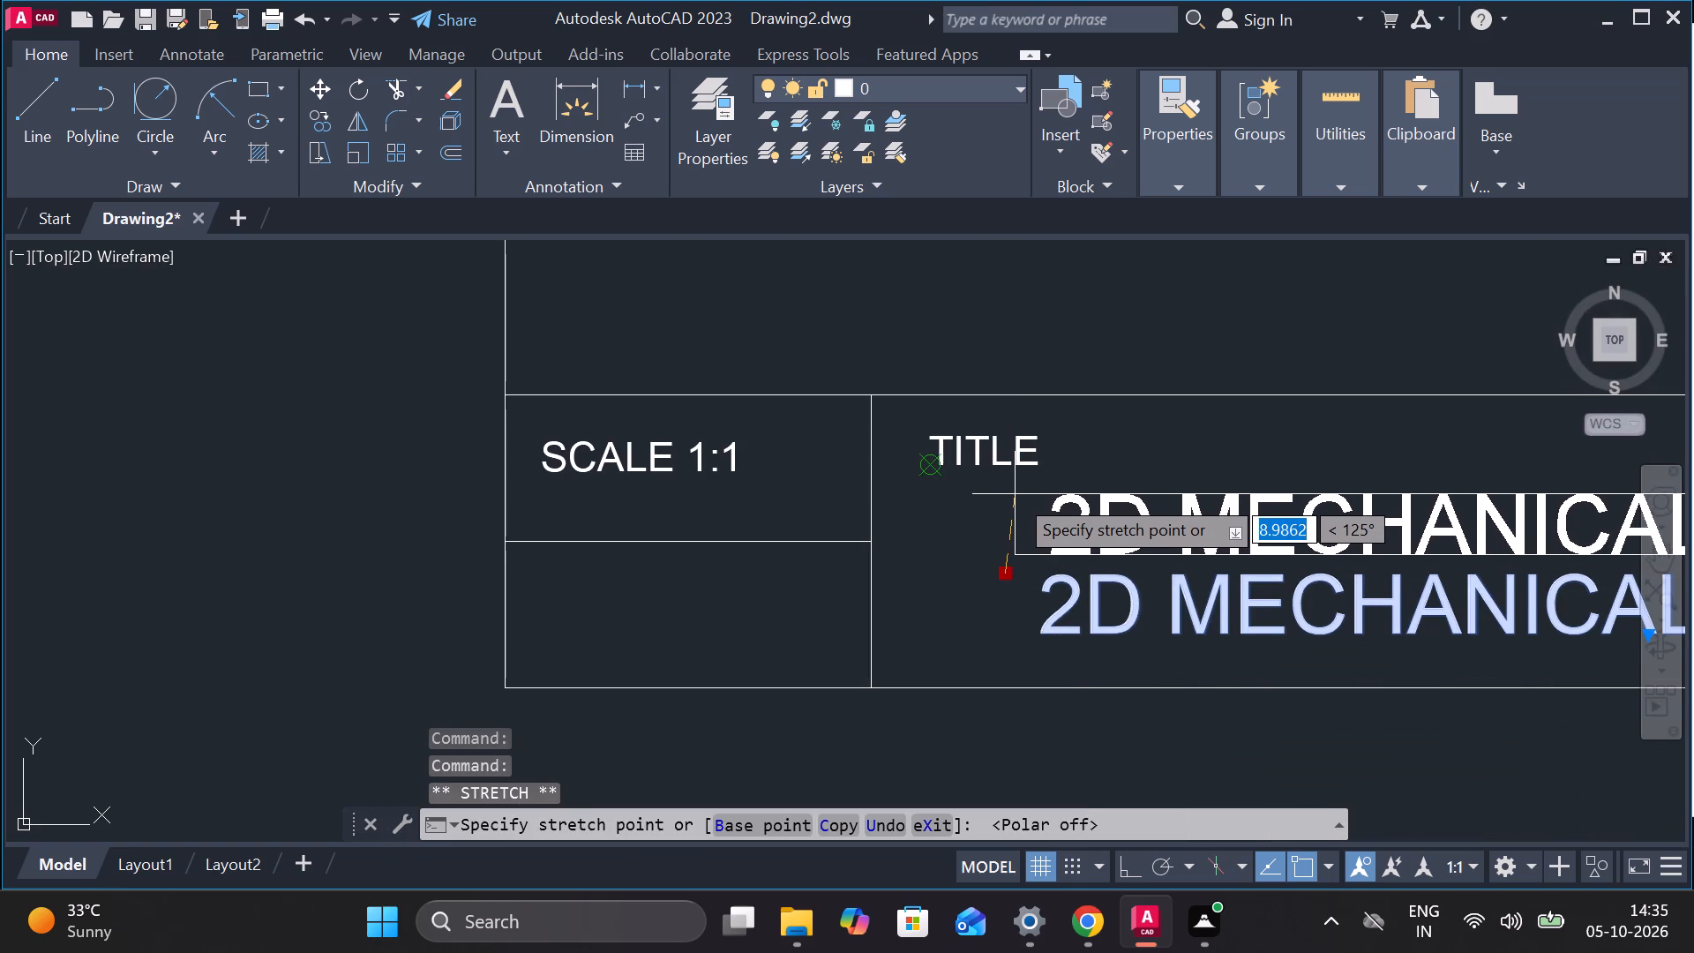
left_click(1015, 494)
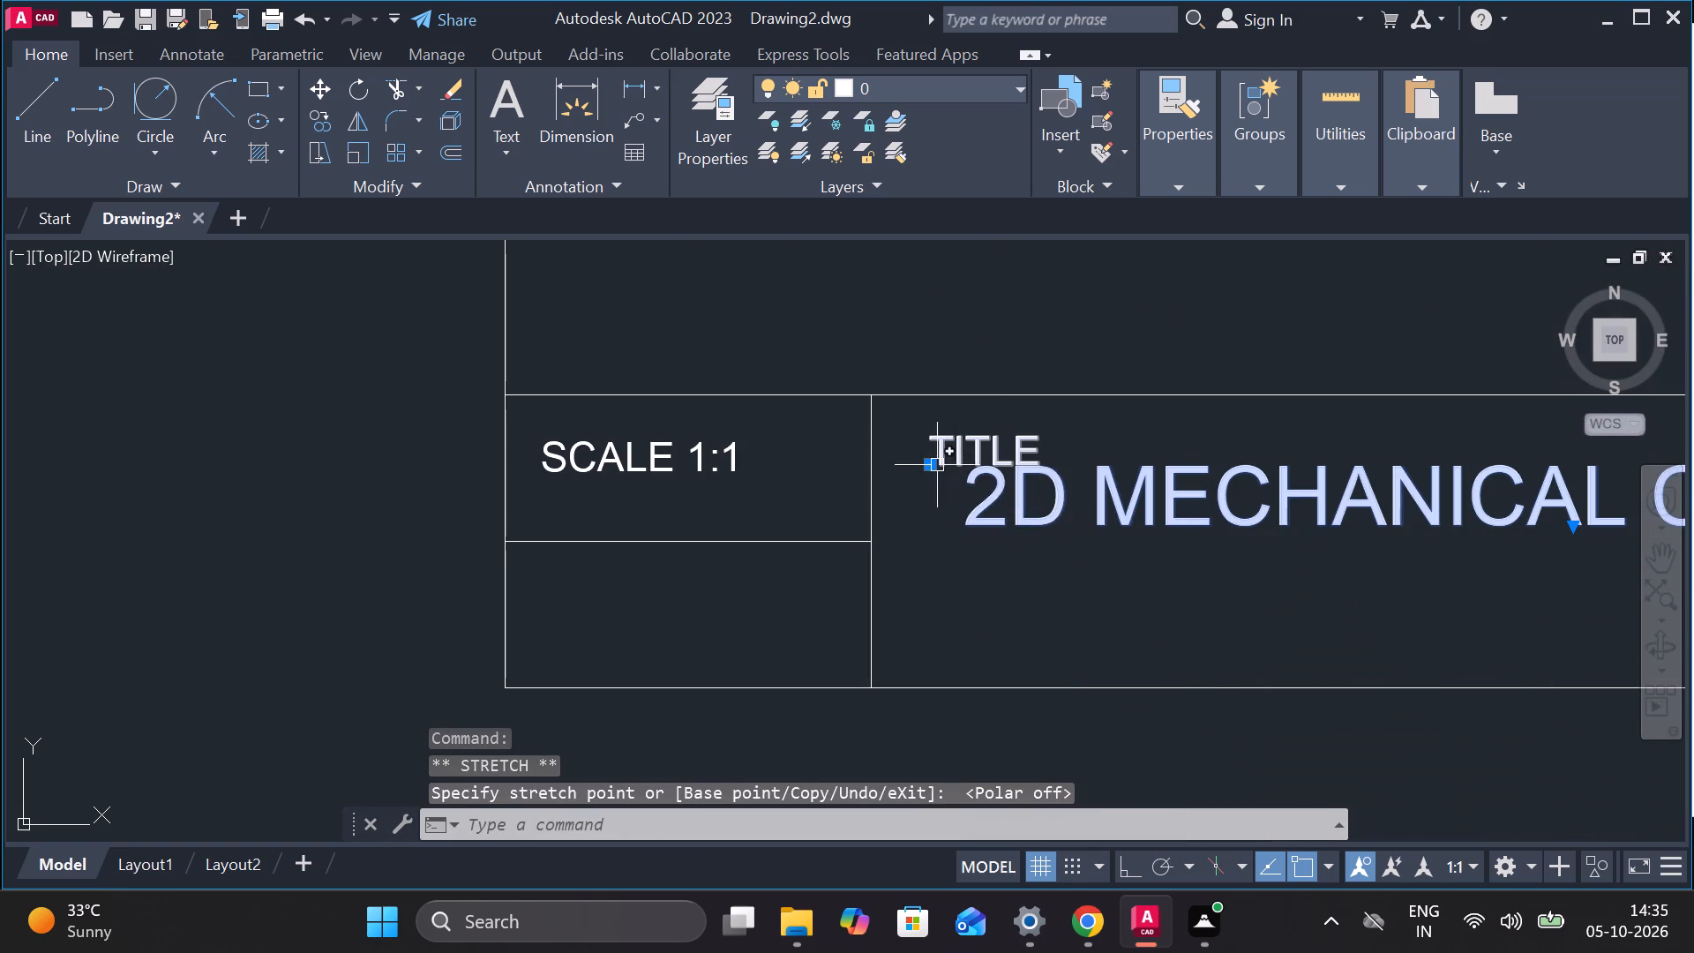
left_click(935, 463)
left_click(959, 492)
left_click(929, 459)
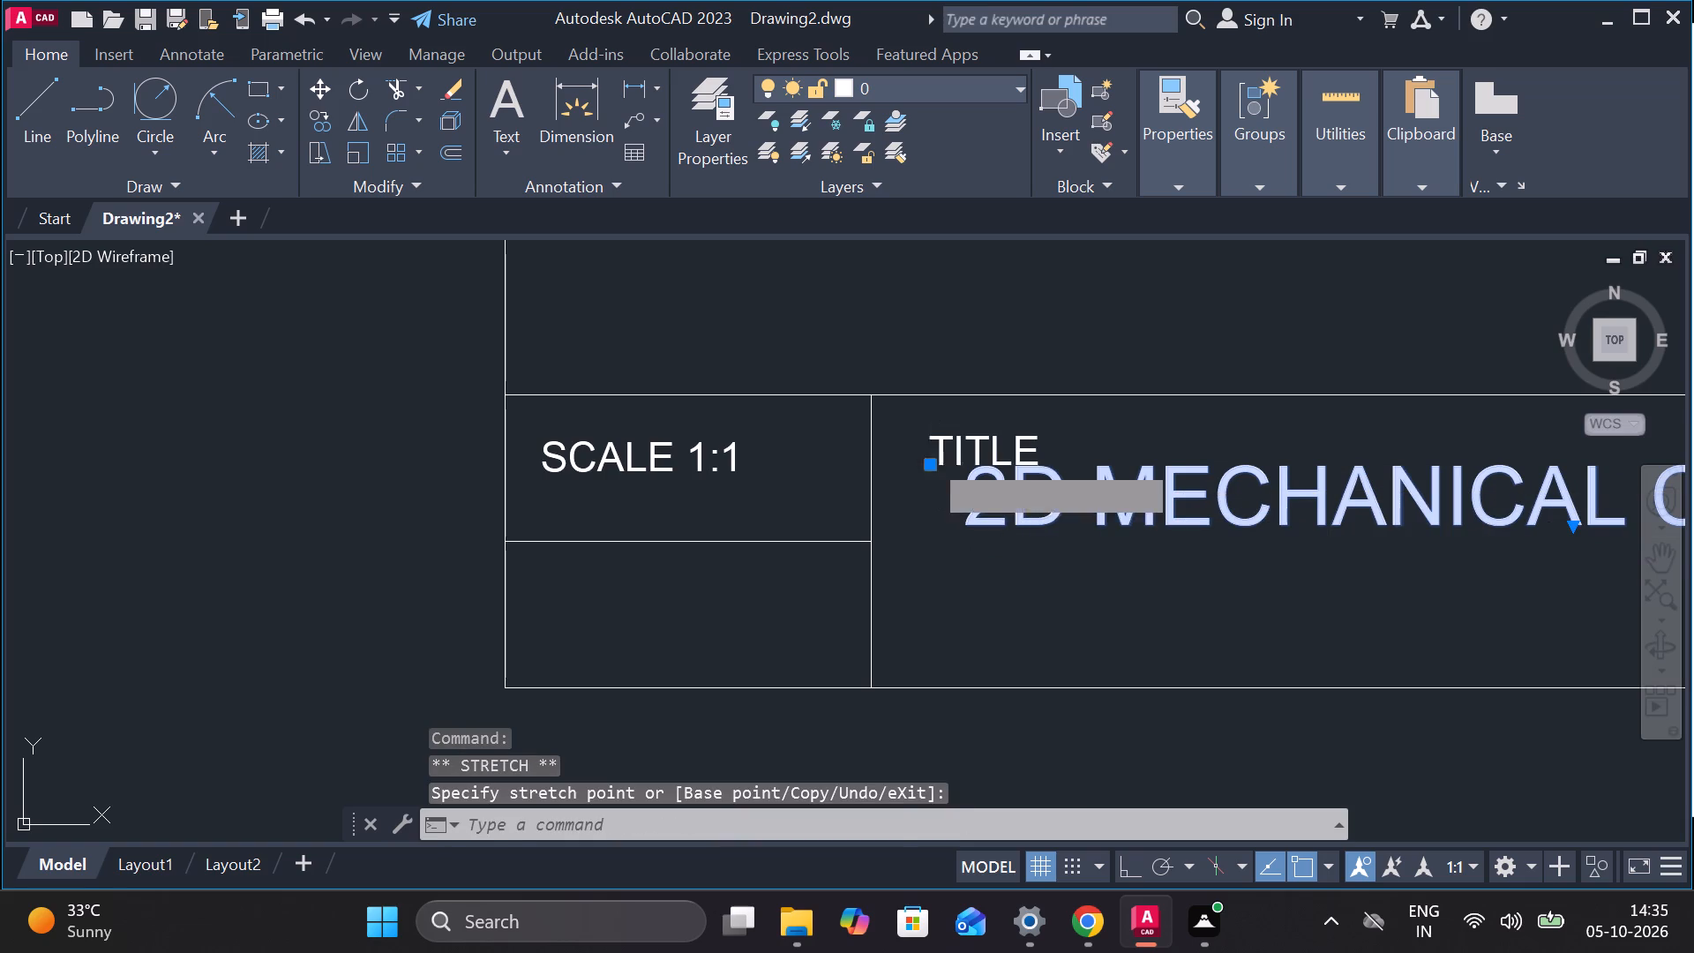
left_click(1005, 501)
scroll(1031, 496, "down", 3)
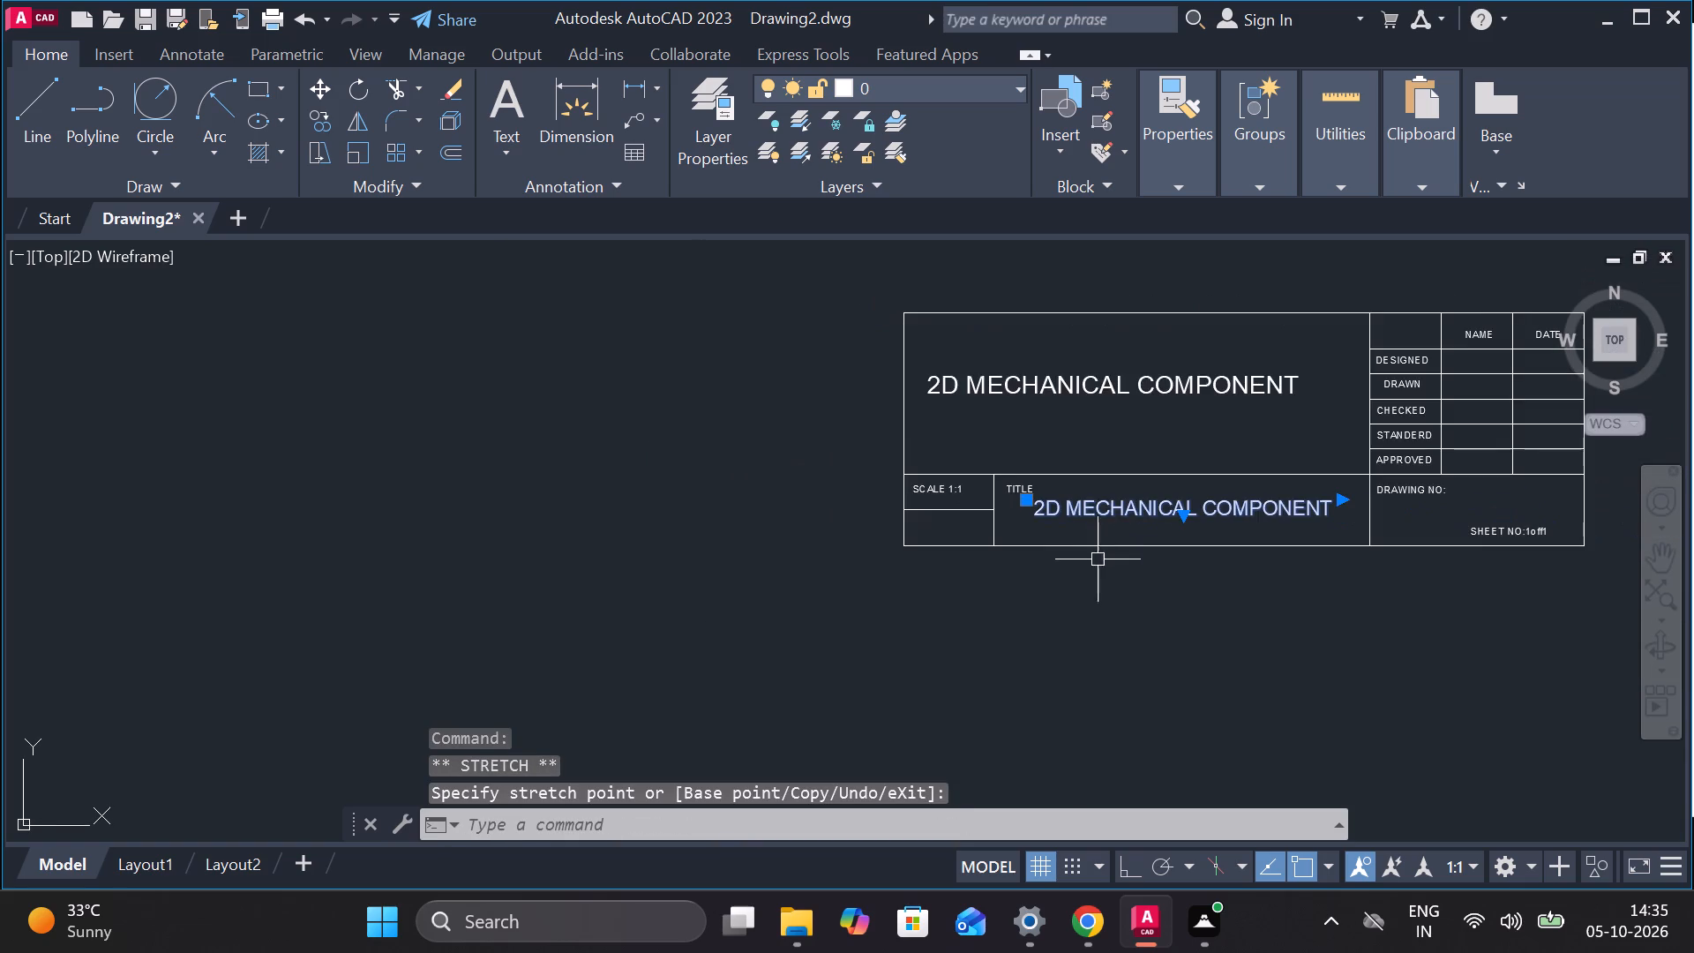
scroll(1229, 582, "up", 1)
middle_click_drag(1259, 584, 1045, 646)
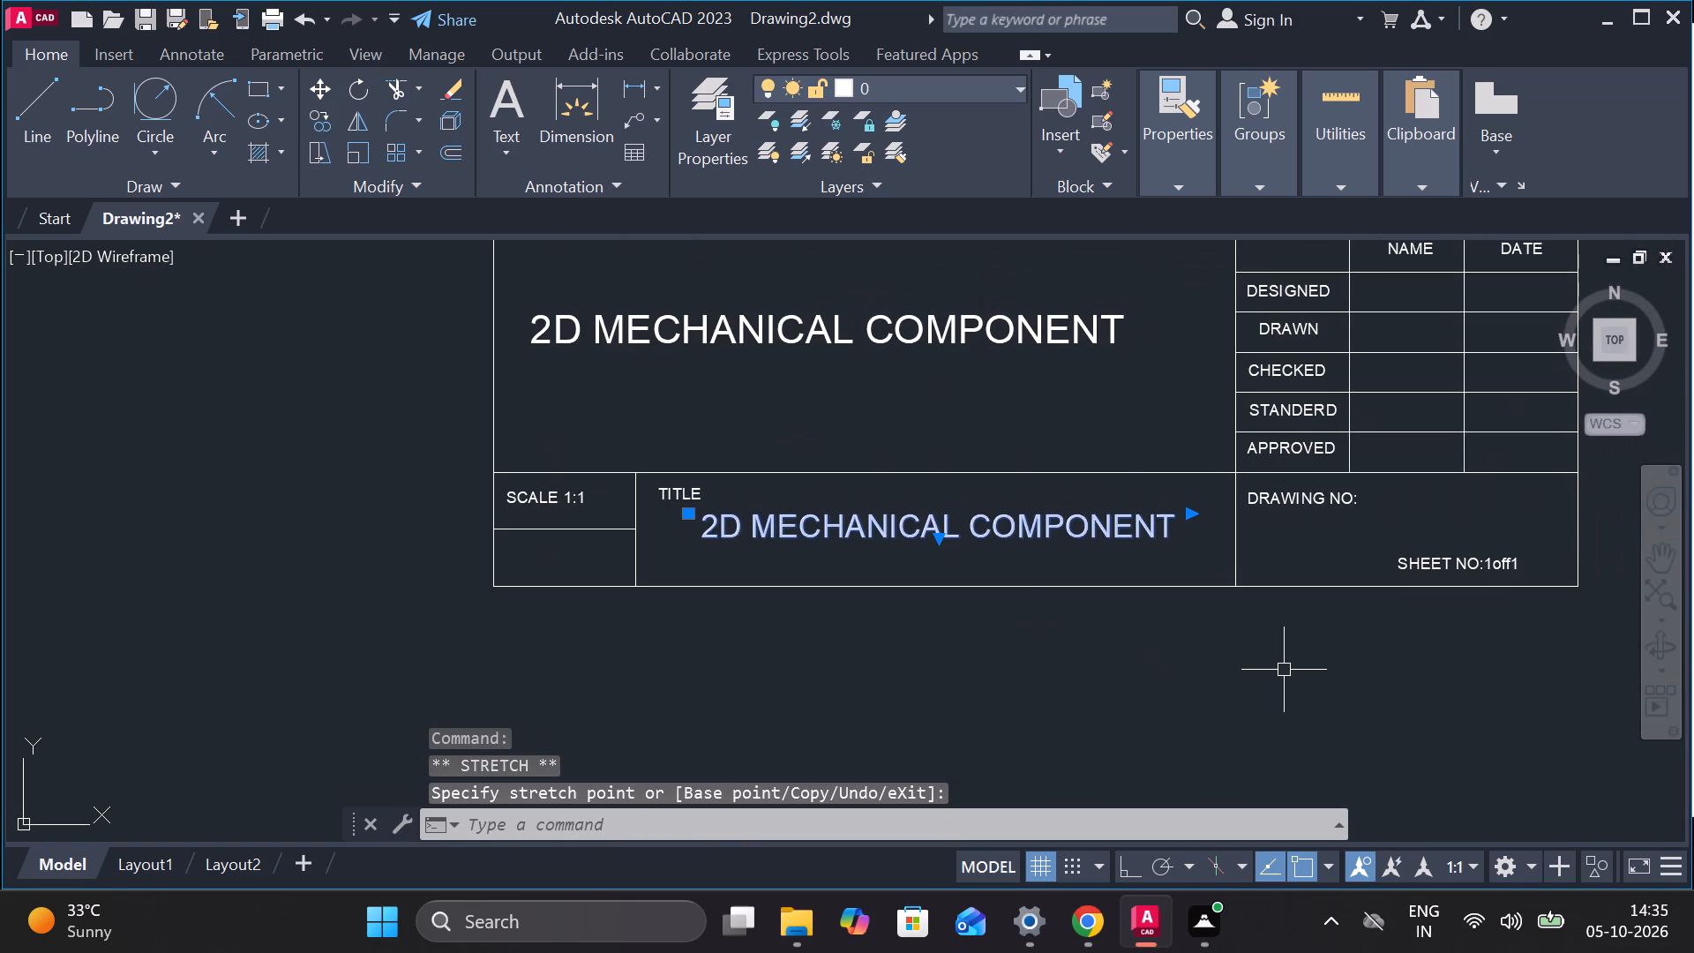
key("Escape")
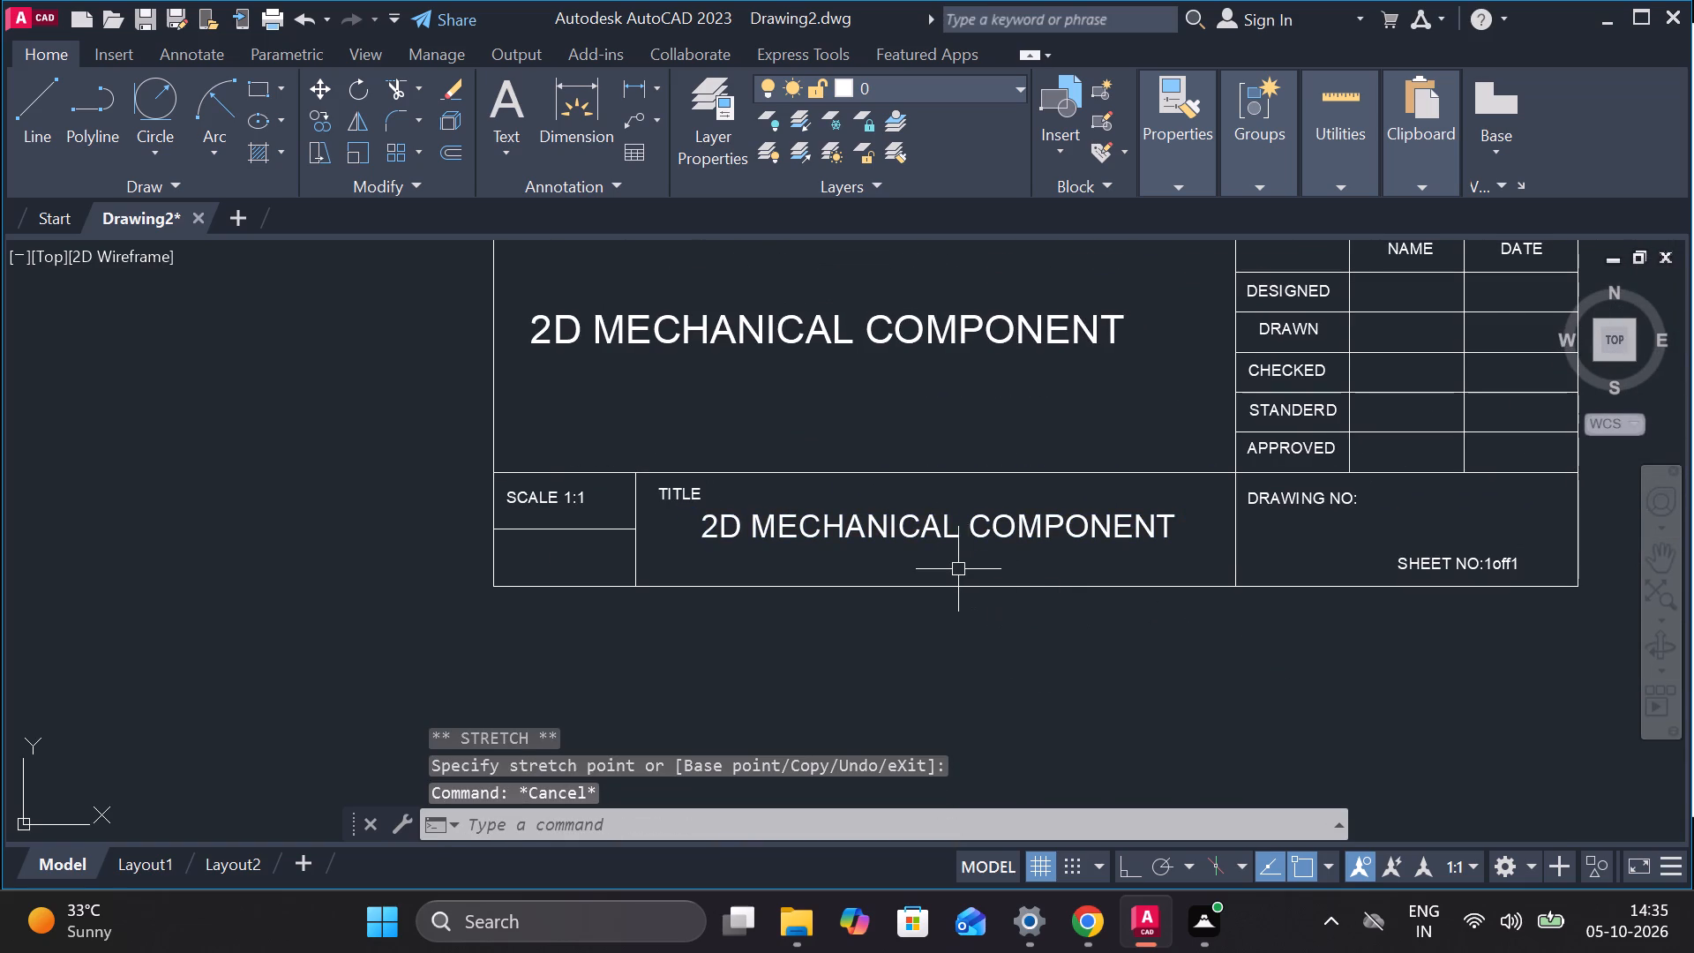
scroll(958, 569, "up", 1)
scroll(964, 570, "down", 2)
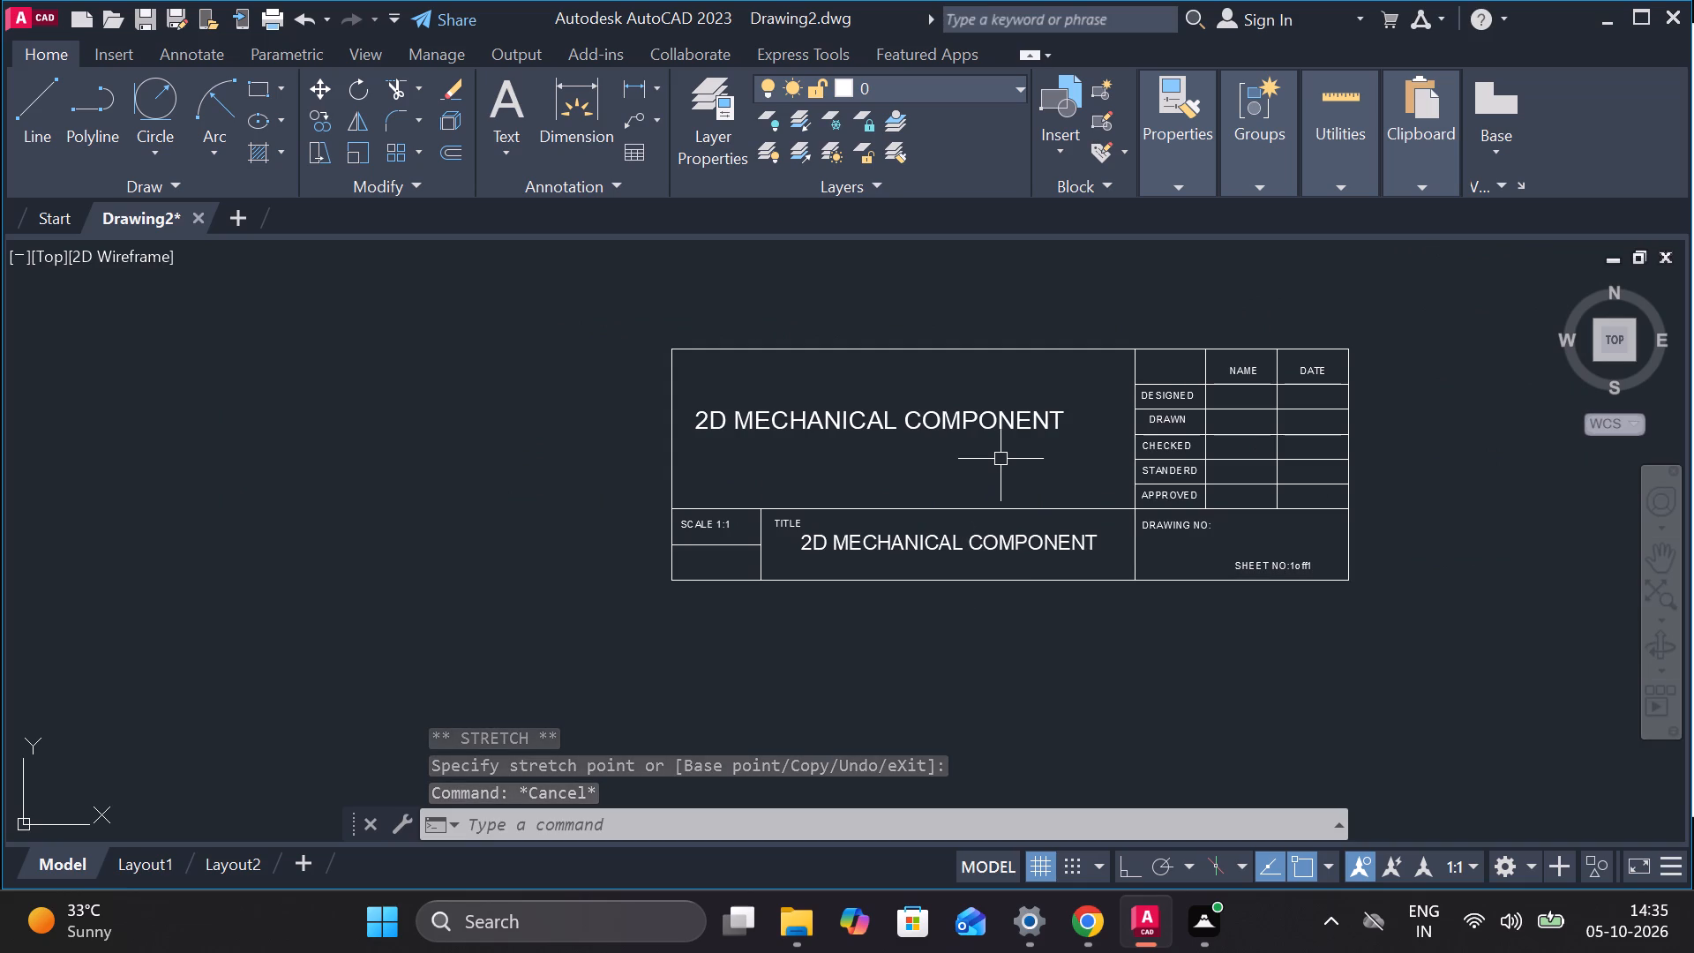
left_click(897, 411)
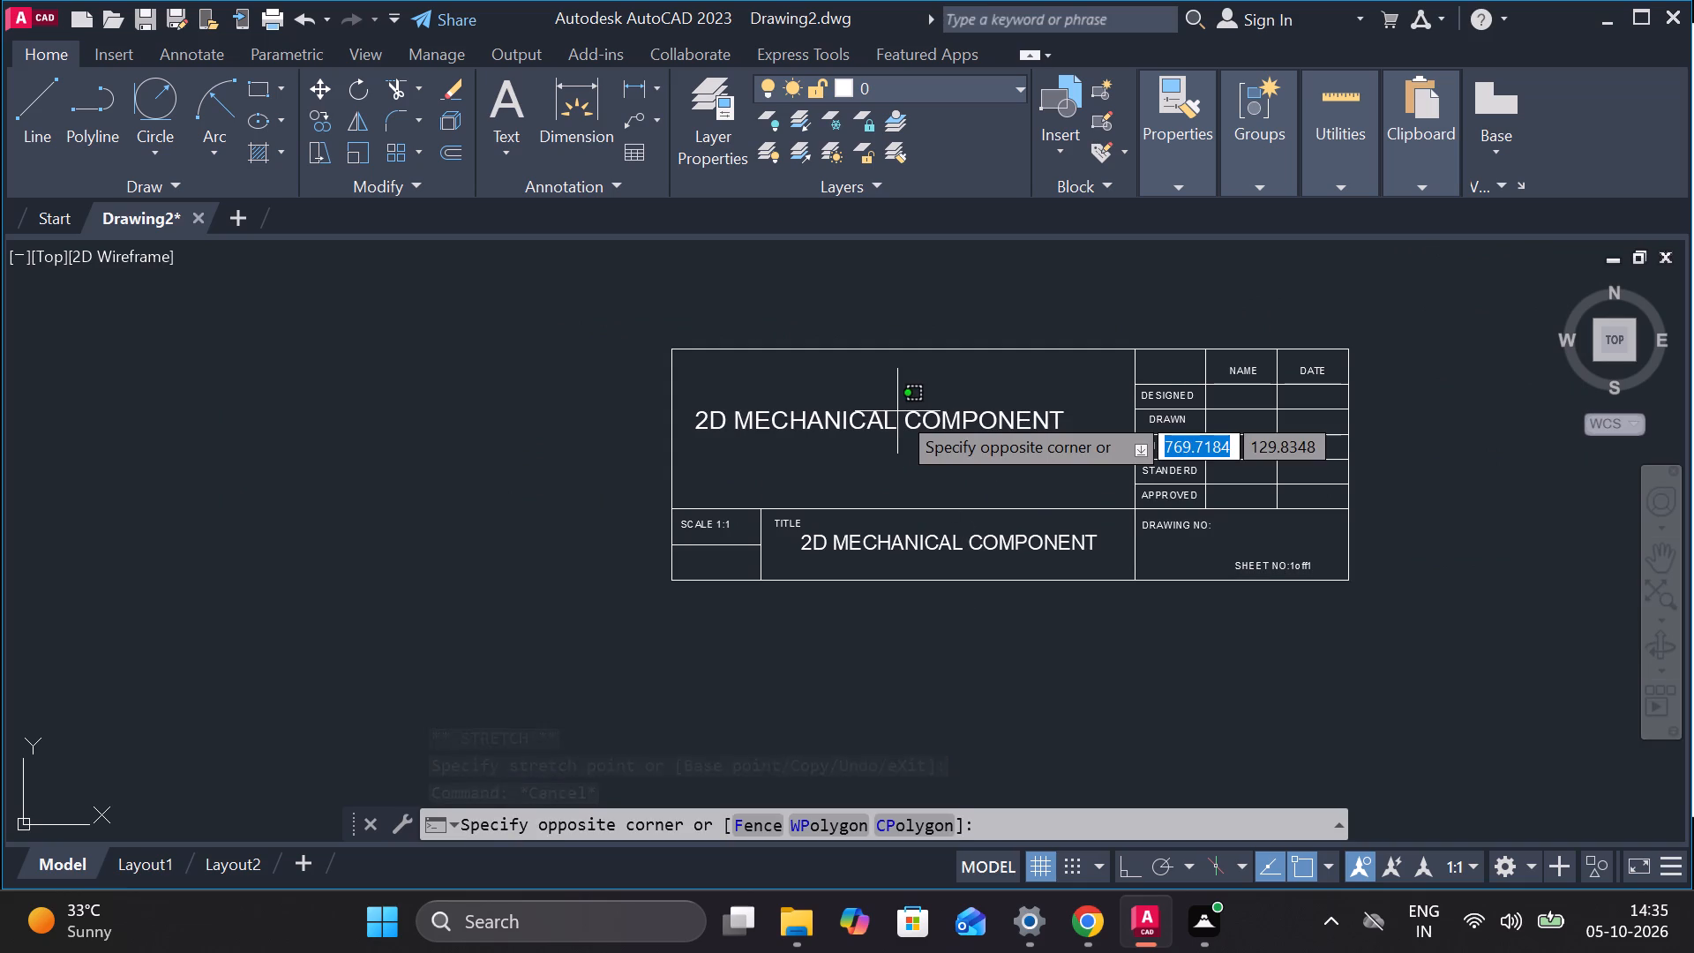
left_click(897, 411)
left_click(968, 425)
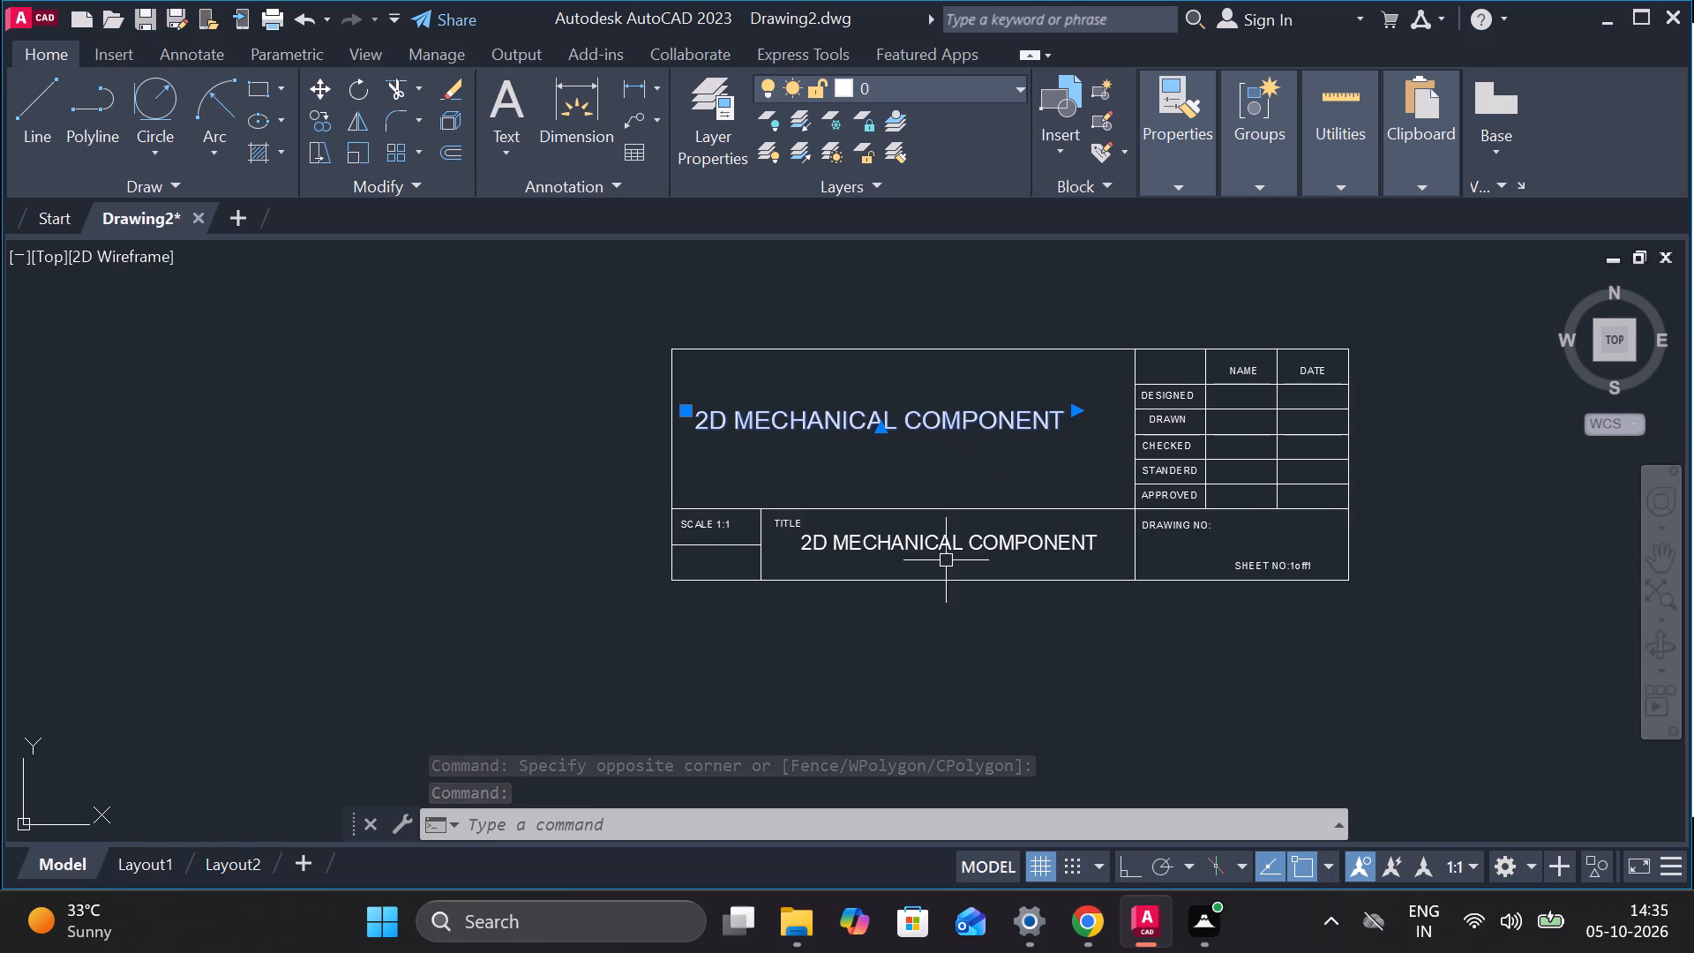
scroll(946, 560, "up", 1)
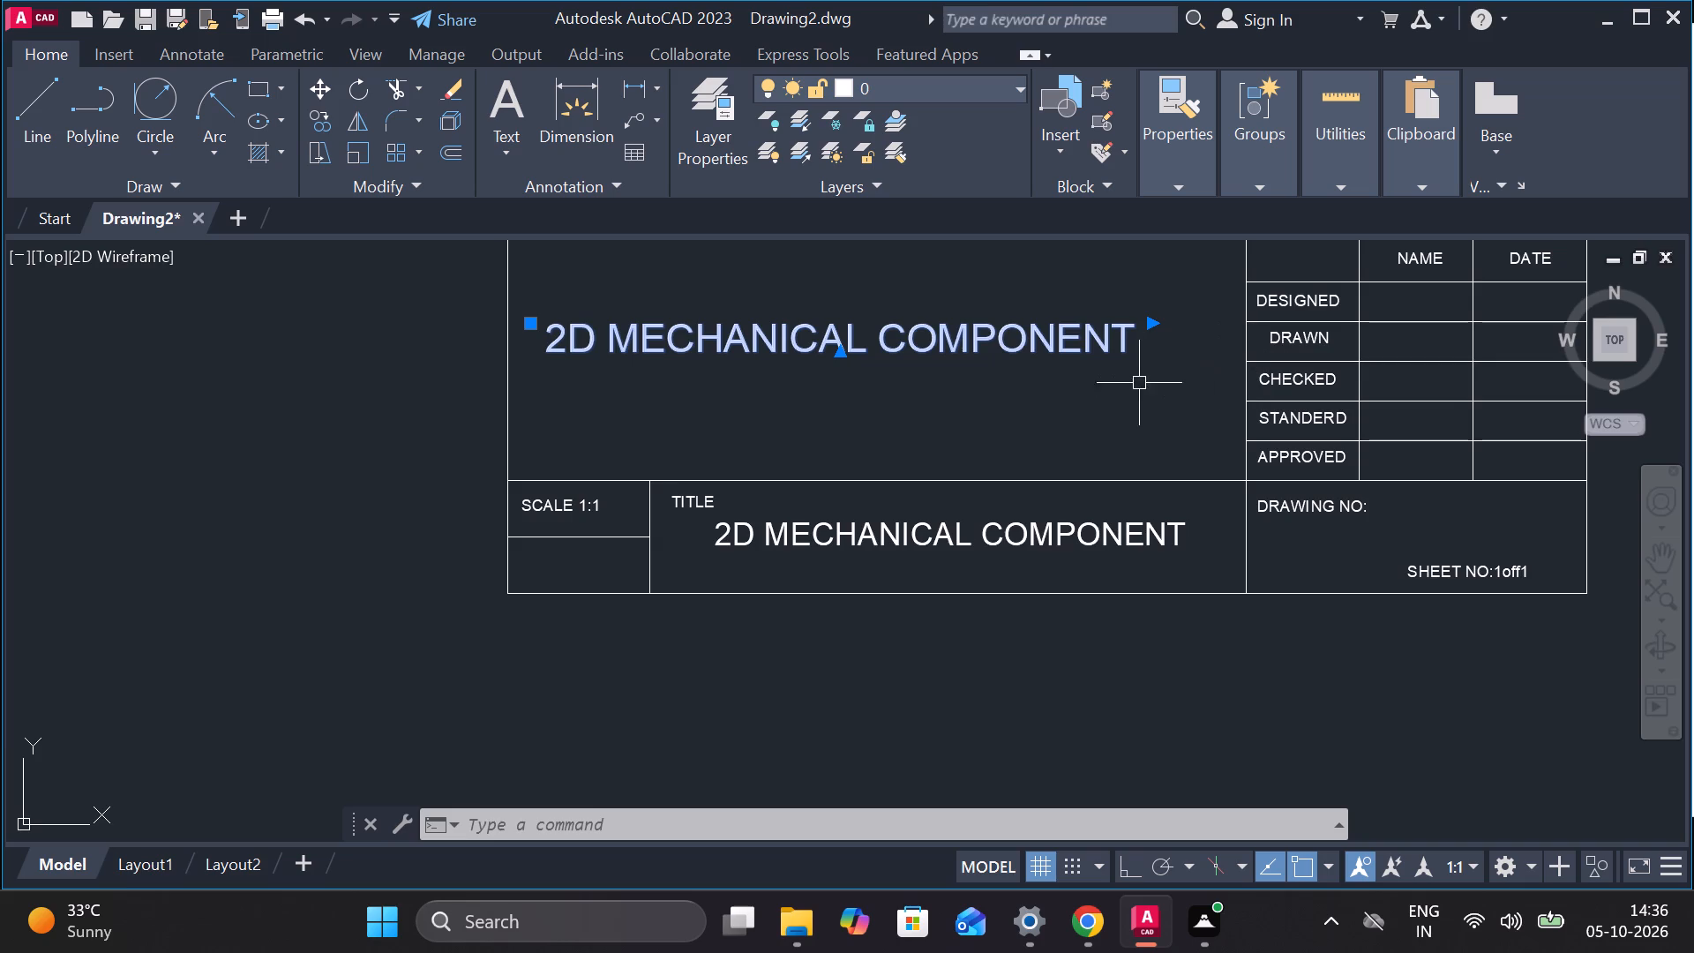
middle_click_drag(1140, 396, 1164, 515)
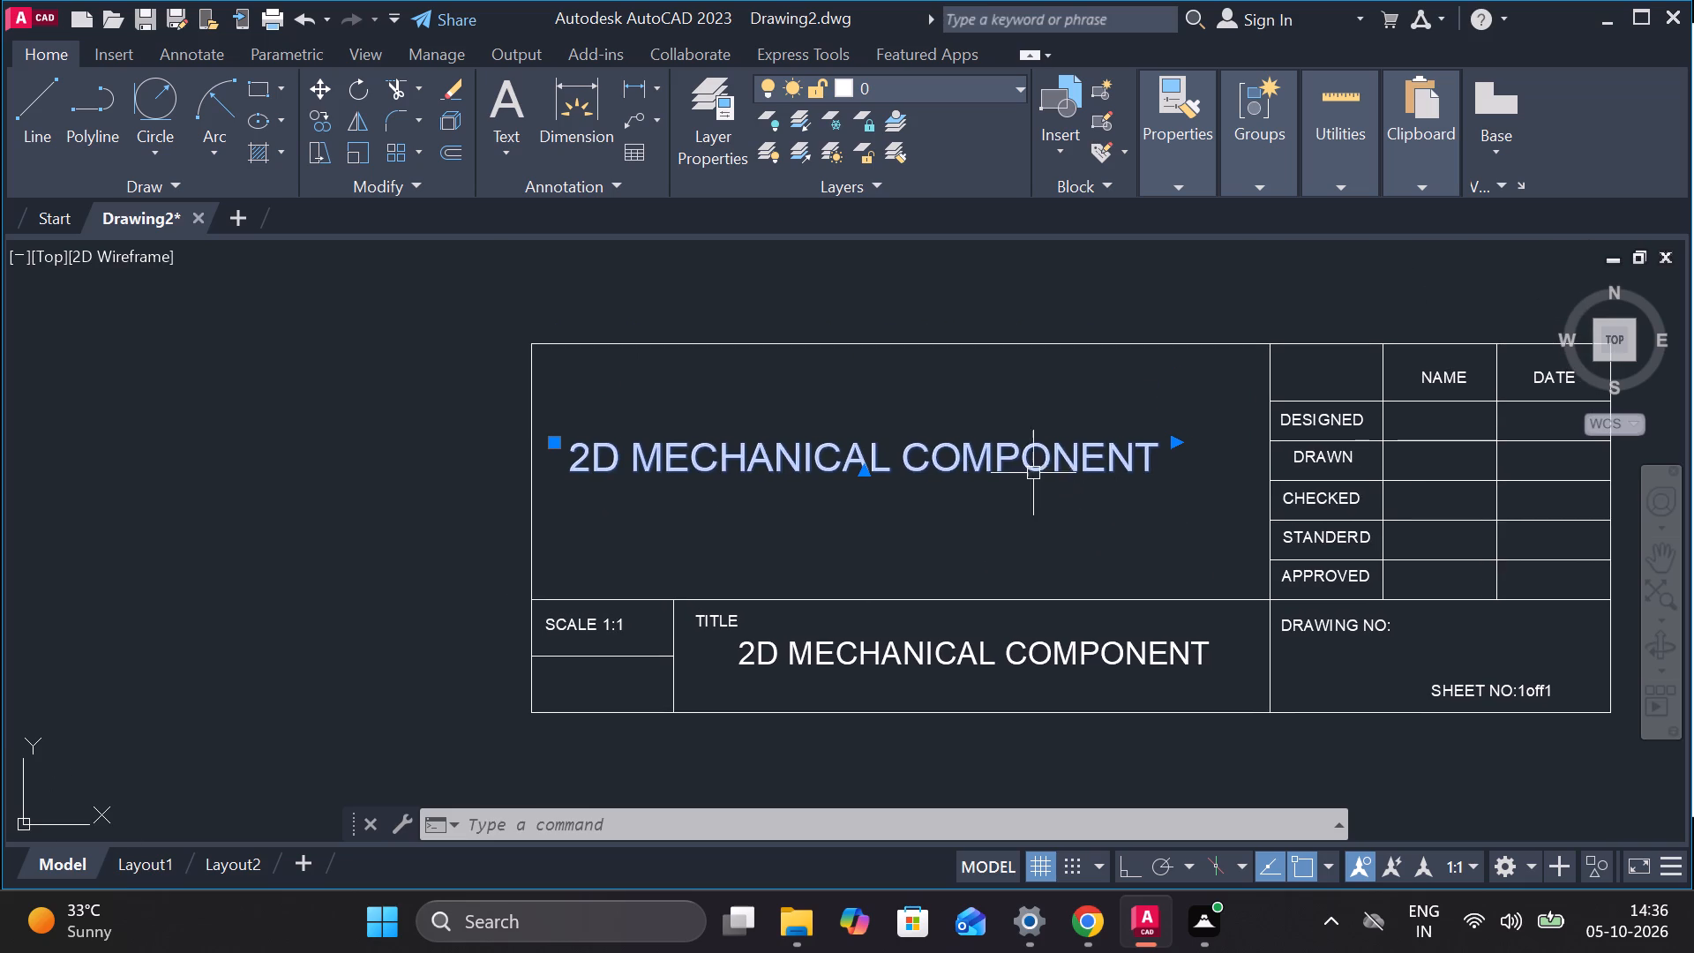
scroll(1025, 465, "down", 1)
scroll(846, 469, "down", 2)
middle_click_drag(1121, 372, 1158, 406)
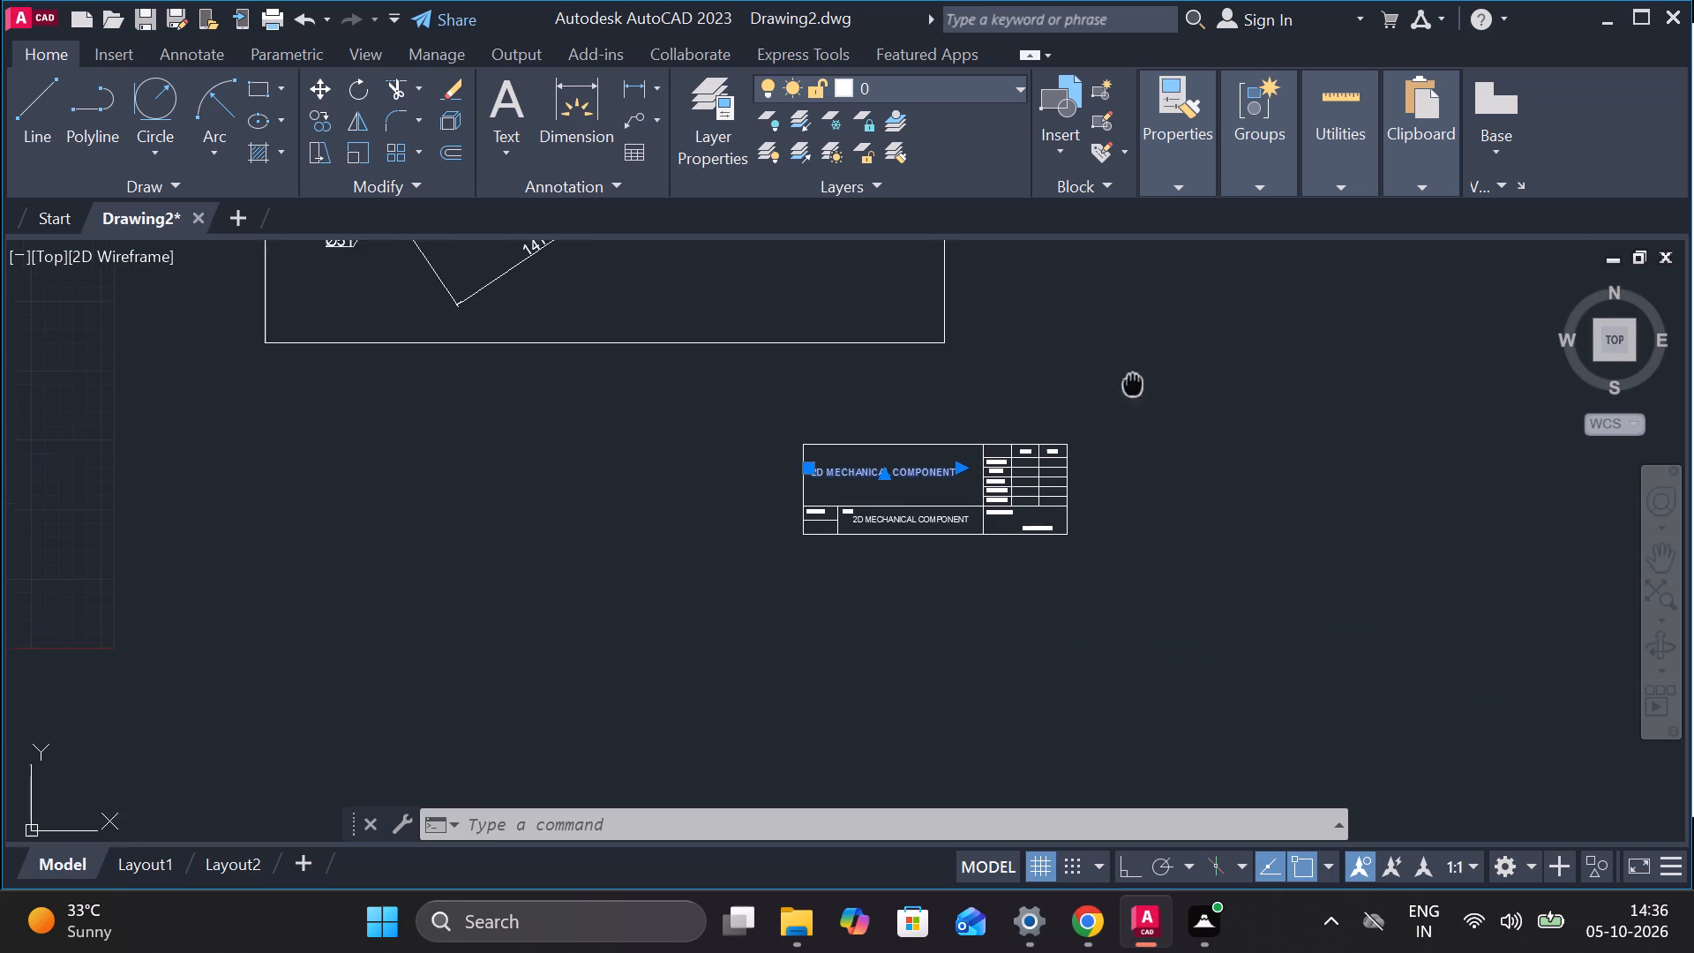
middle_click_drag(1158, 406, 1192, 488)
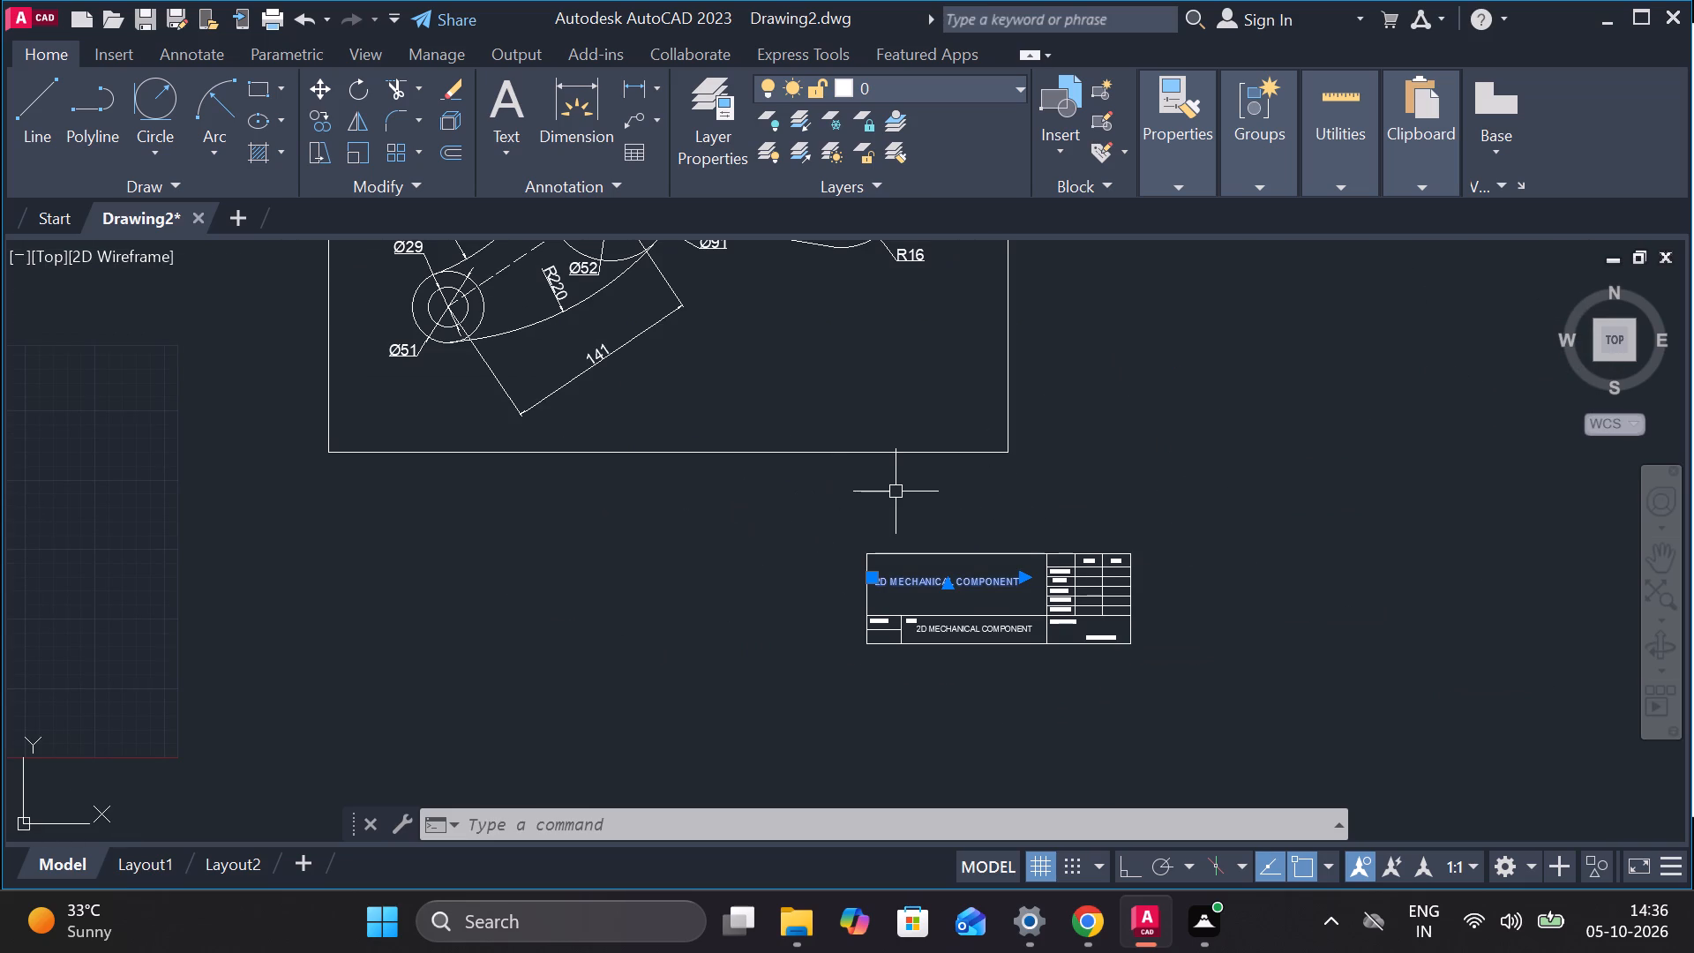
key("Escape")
Stretch the right edge of the drawing border slightly inward, toward the R44 end of the part.
scroll(894, 489, "down", 1)
middle_click_drag(1087, 328, 1094, 442)
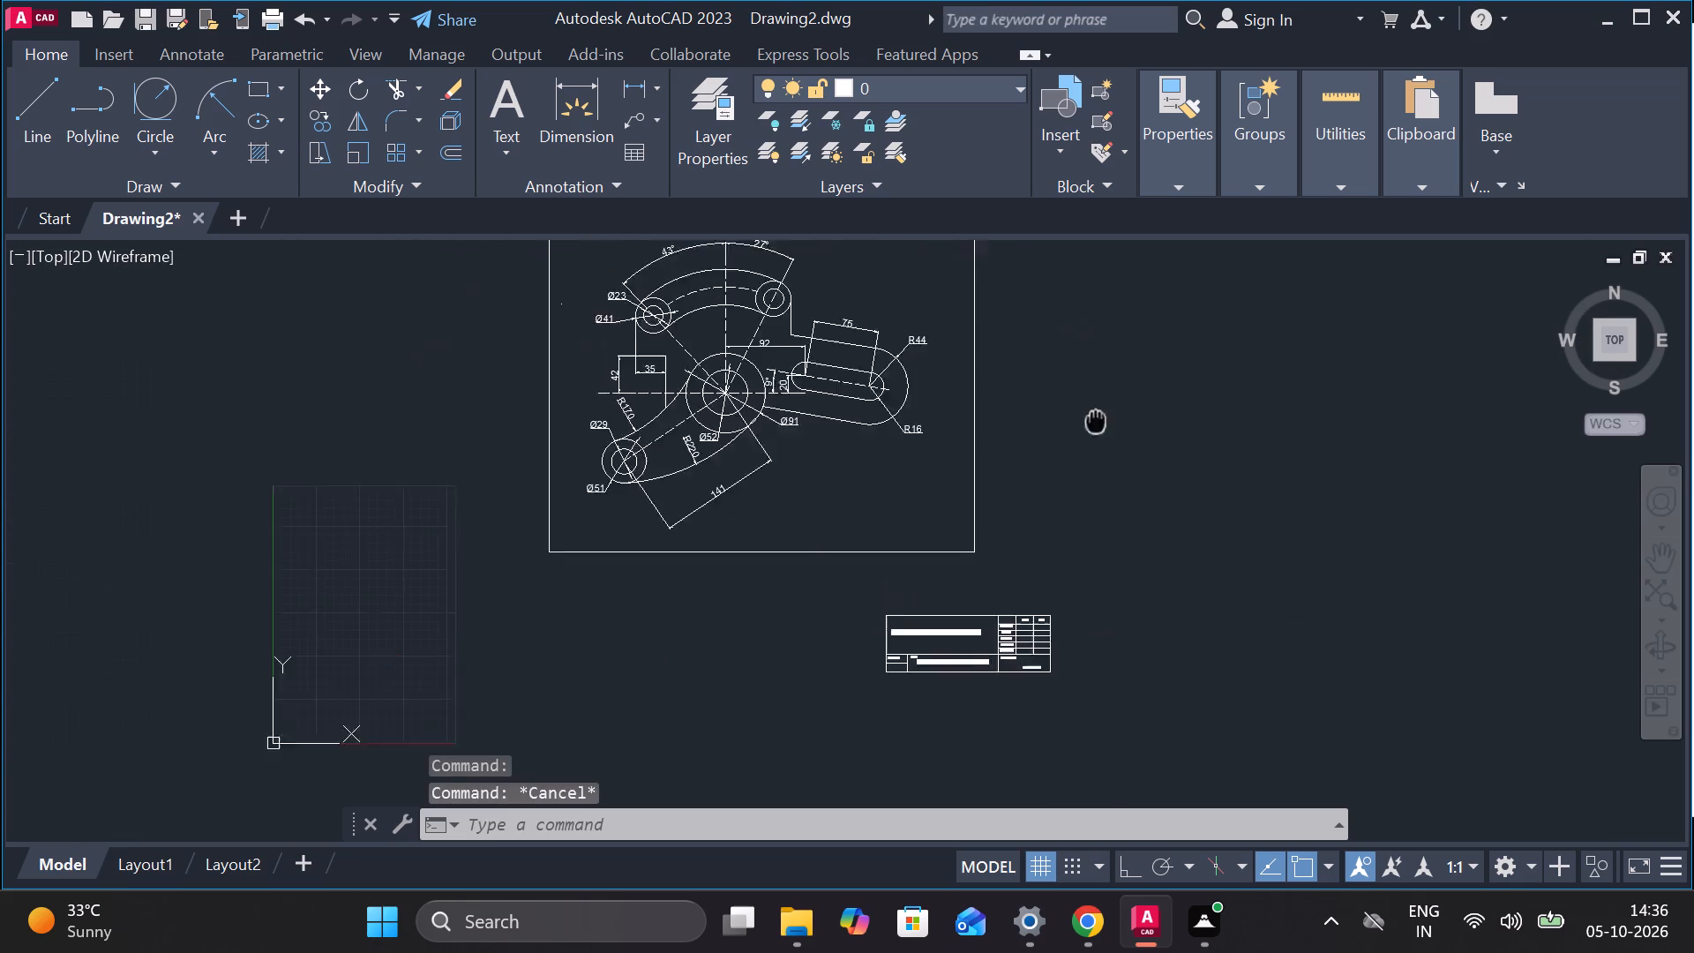
middle_click_drag(1094, 442, 1092, 448)
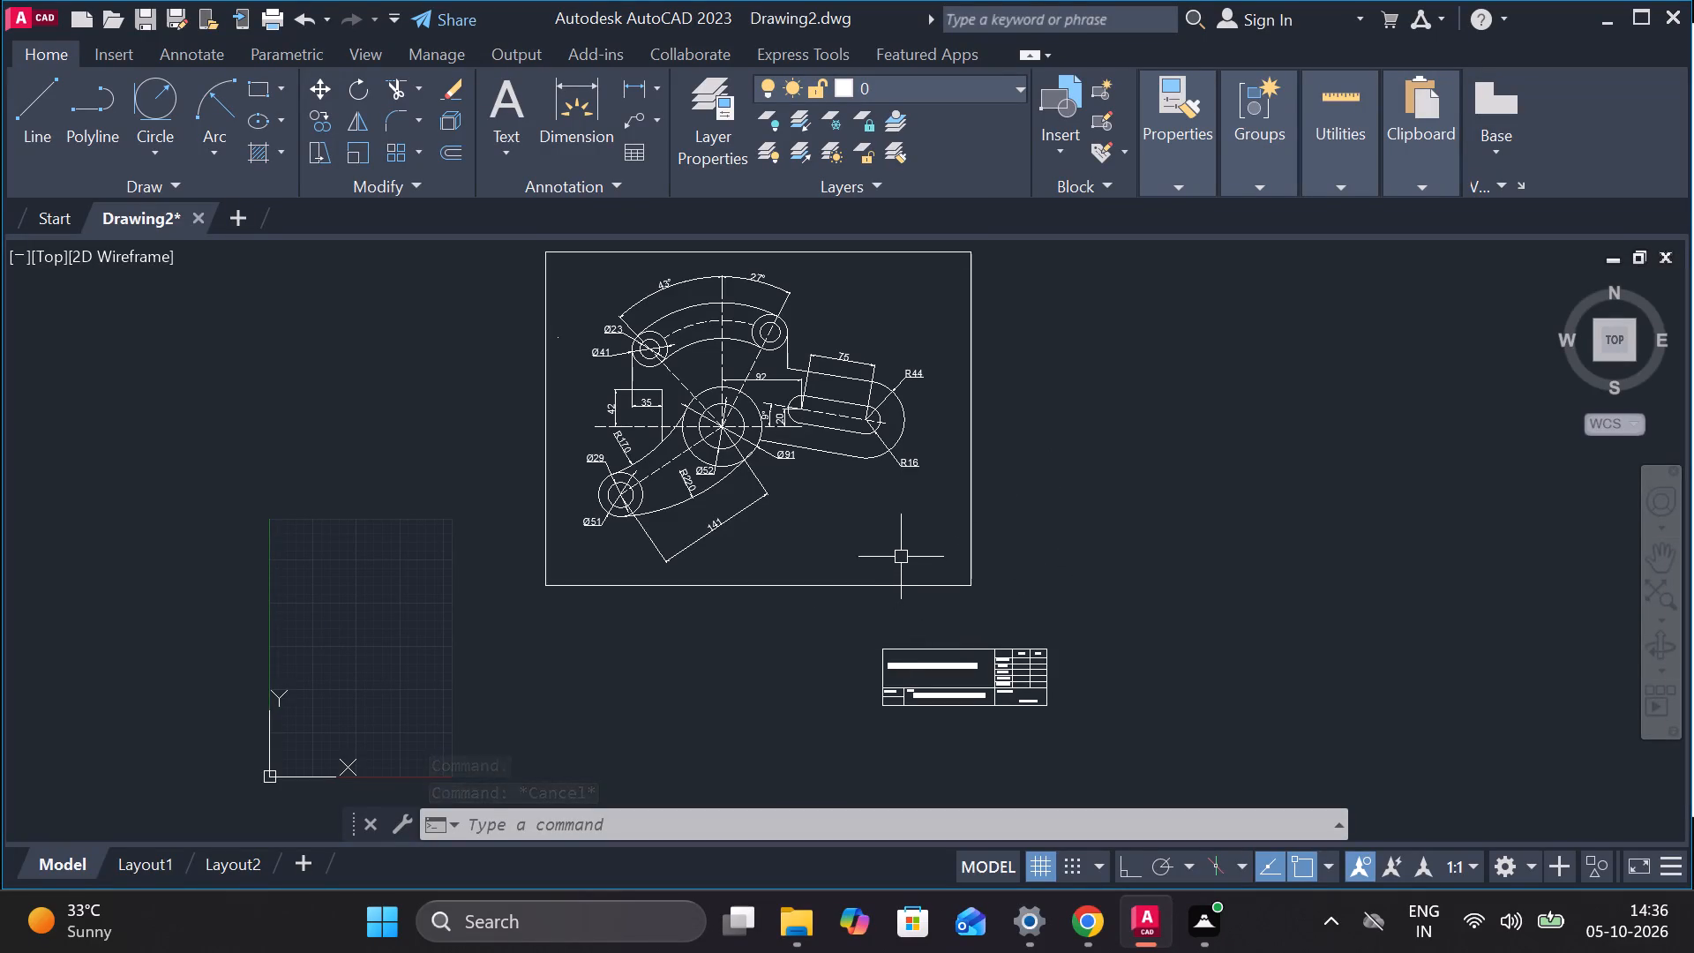
left_click(968, 573)
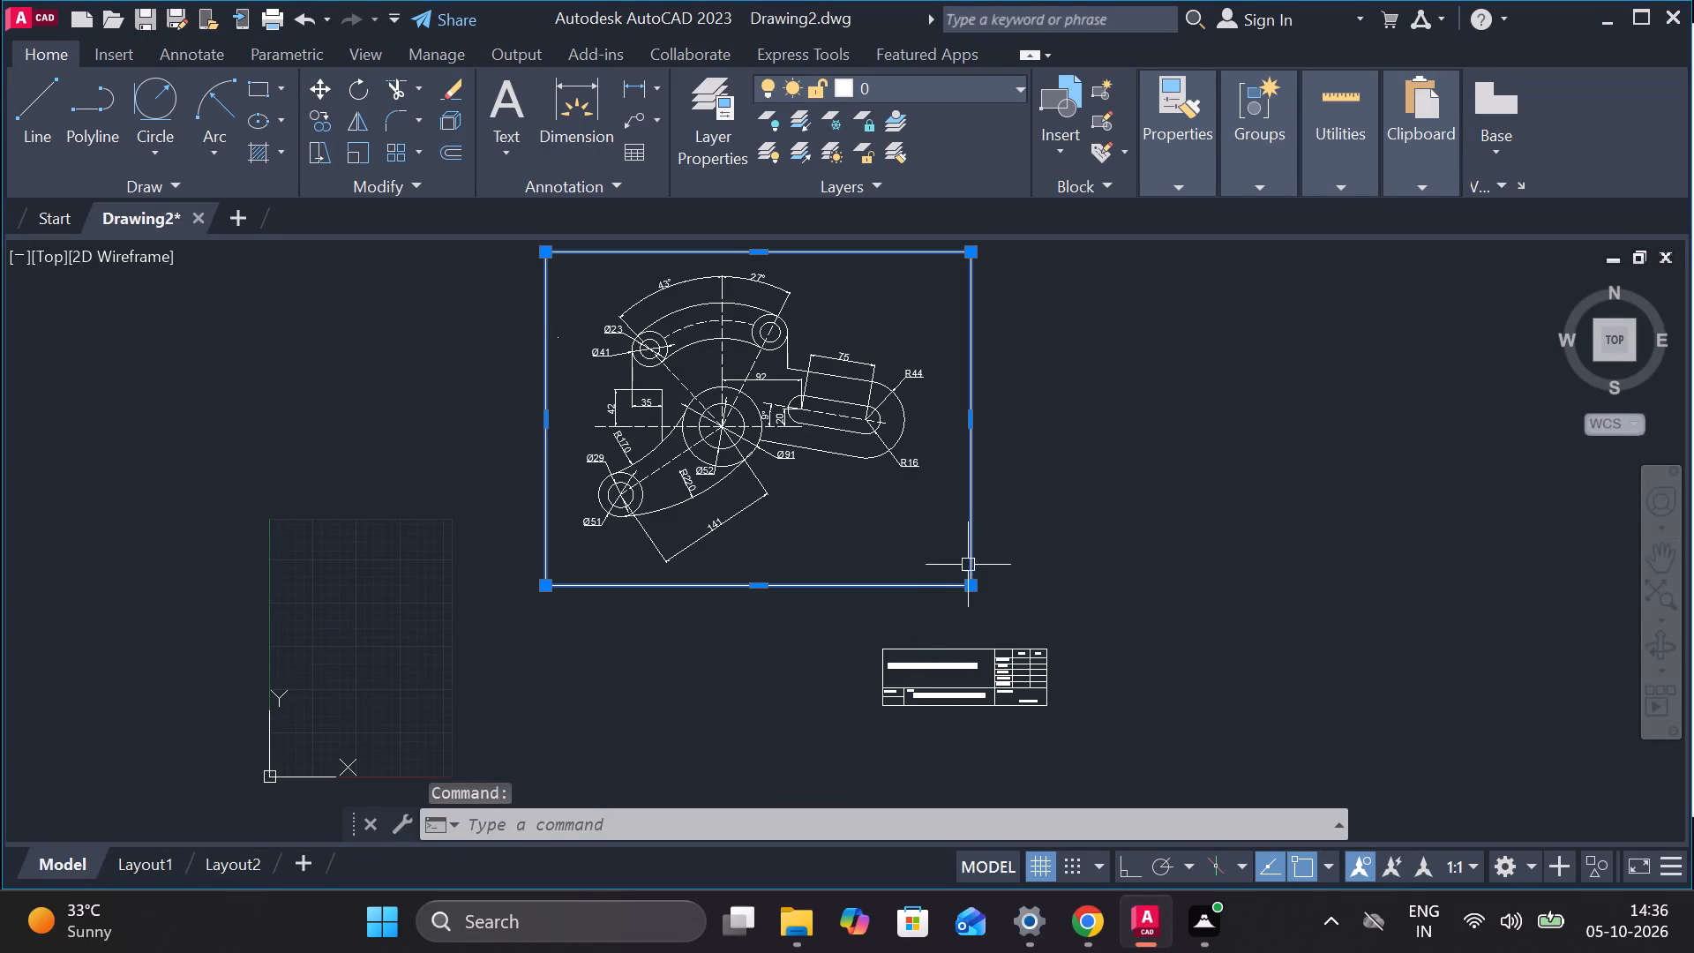
left_click(971, 418)
left_click(947, 418)
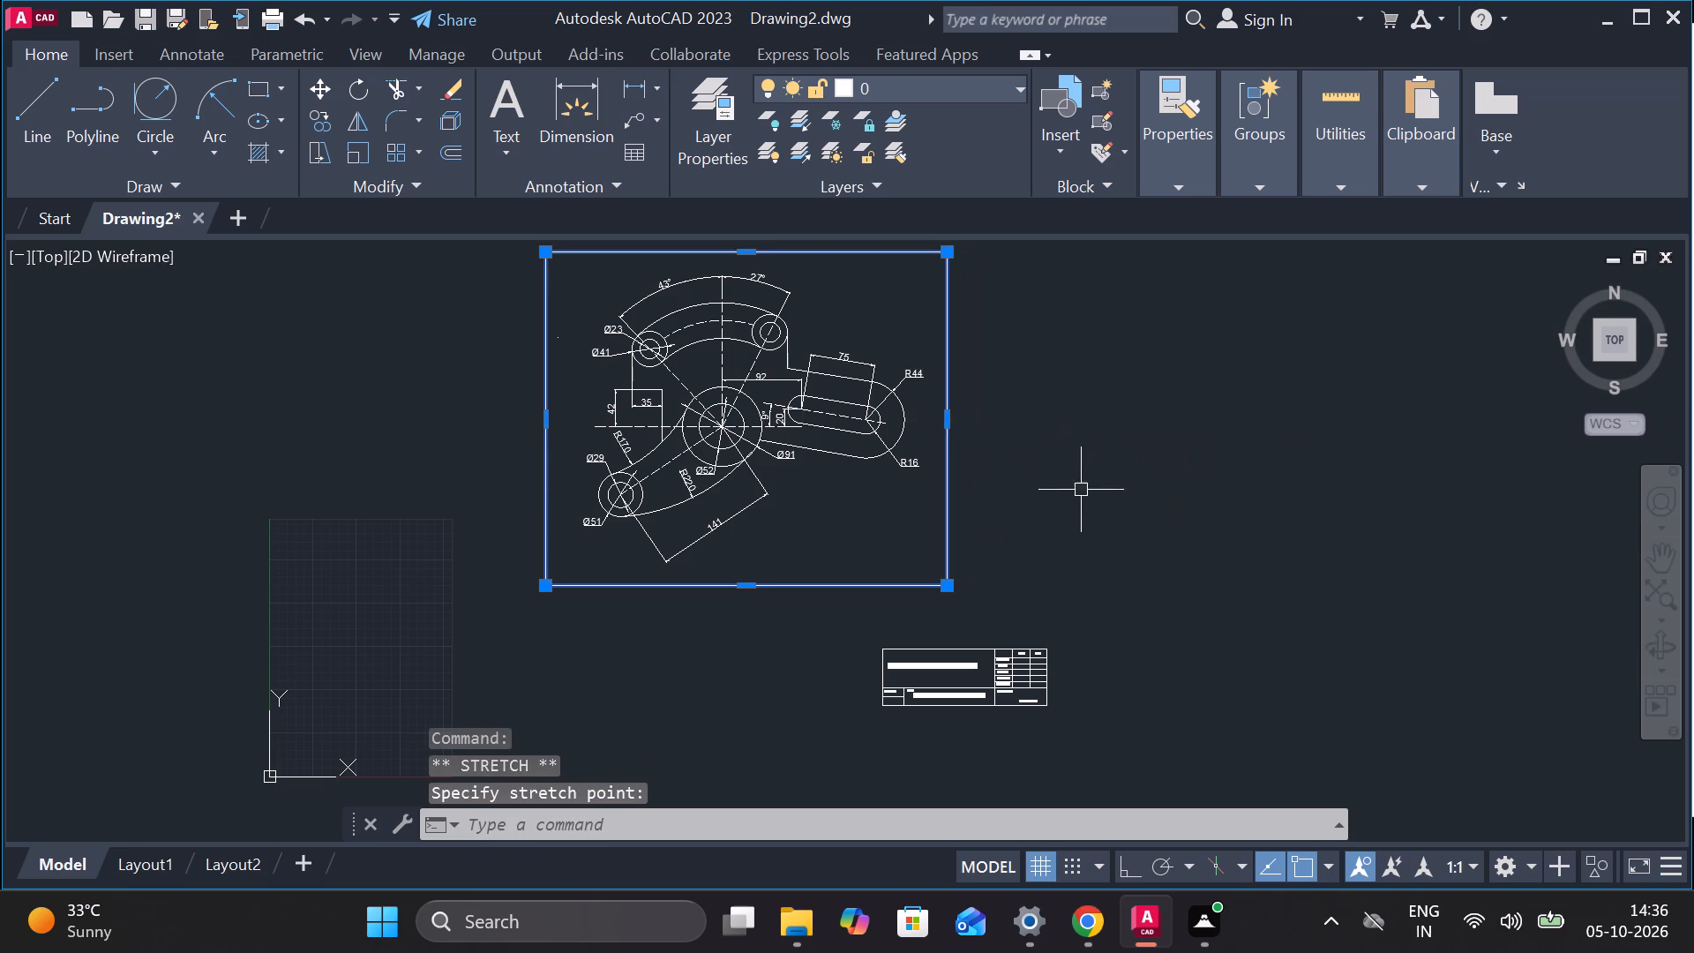
key("Escape")
Move the complete title block by its lower-right corner onto the lower-right inside corner of the drawing border.
left_click(795, 604)
left_click(1133, 739)
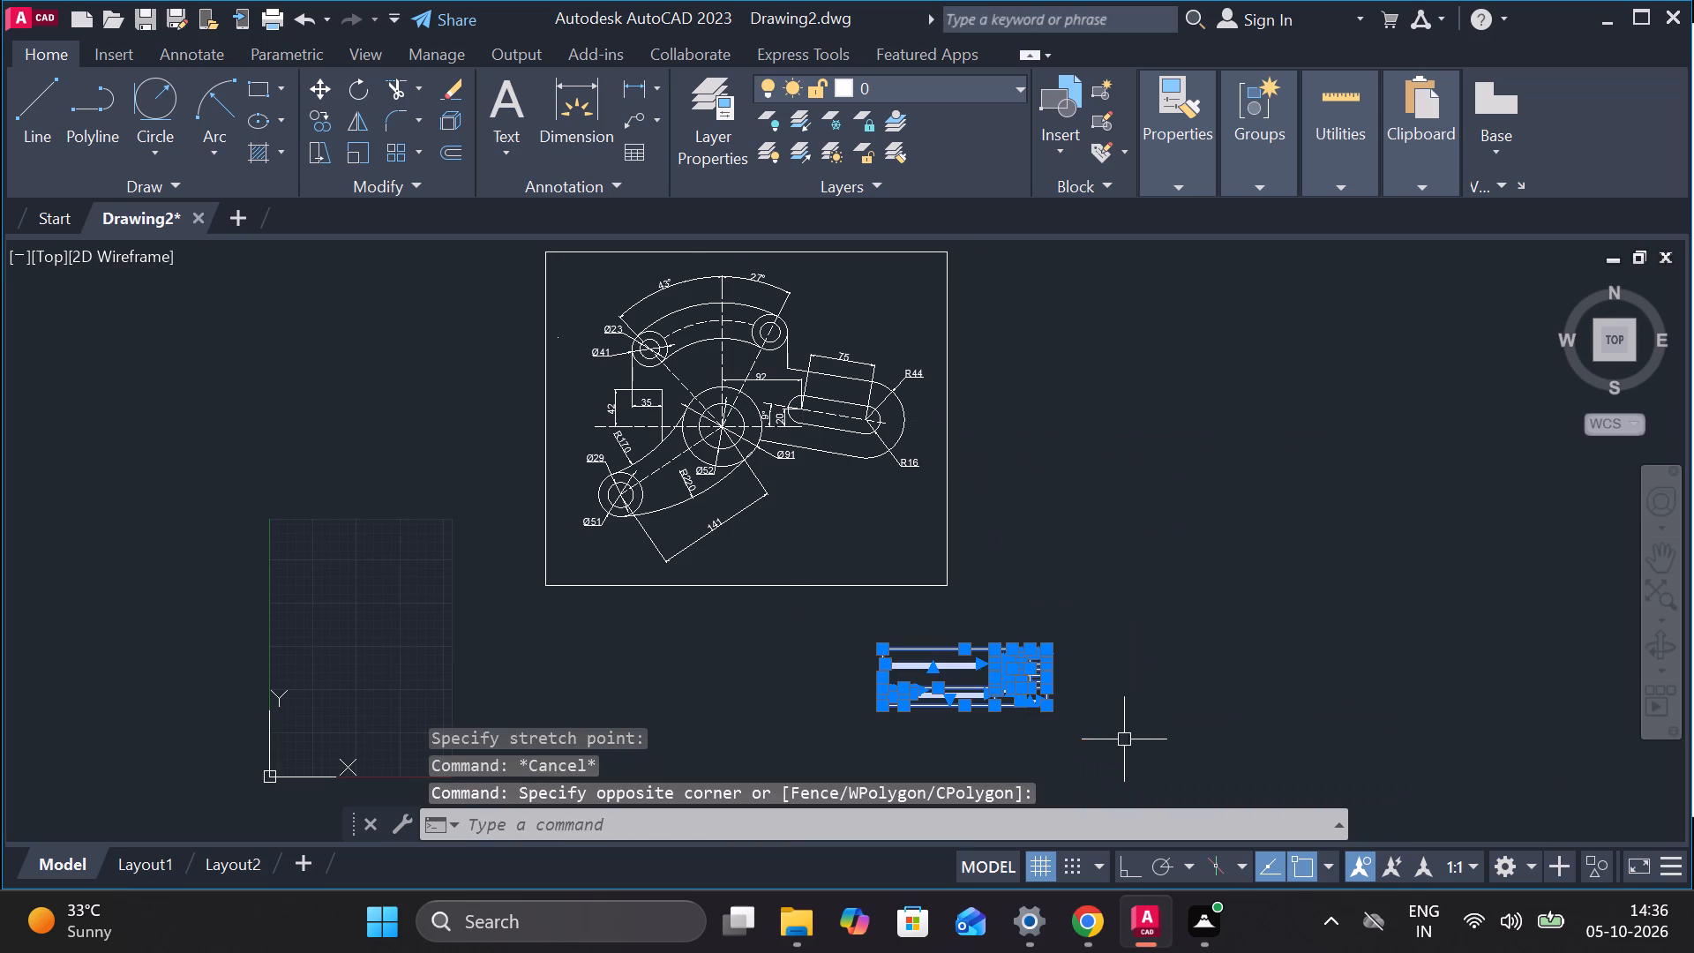
scroll(1055, 726, "up", 2)
key("m")
key("Return")
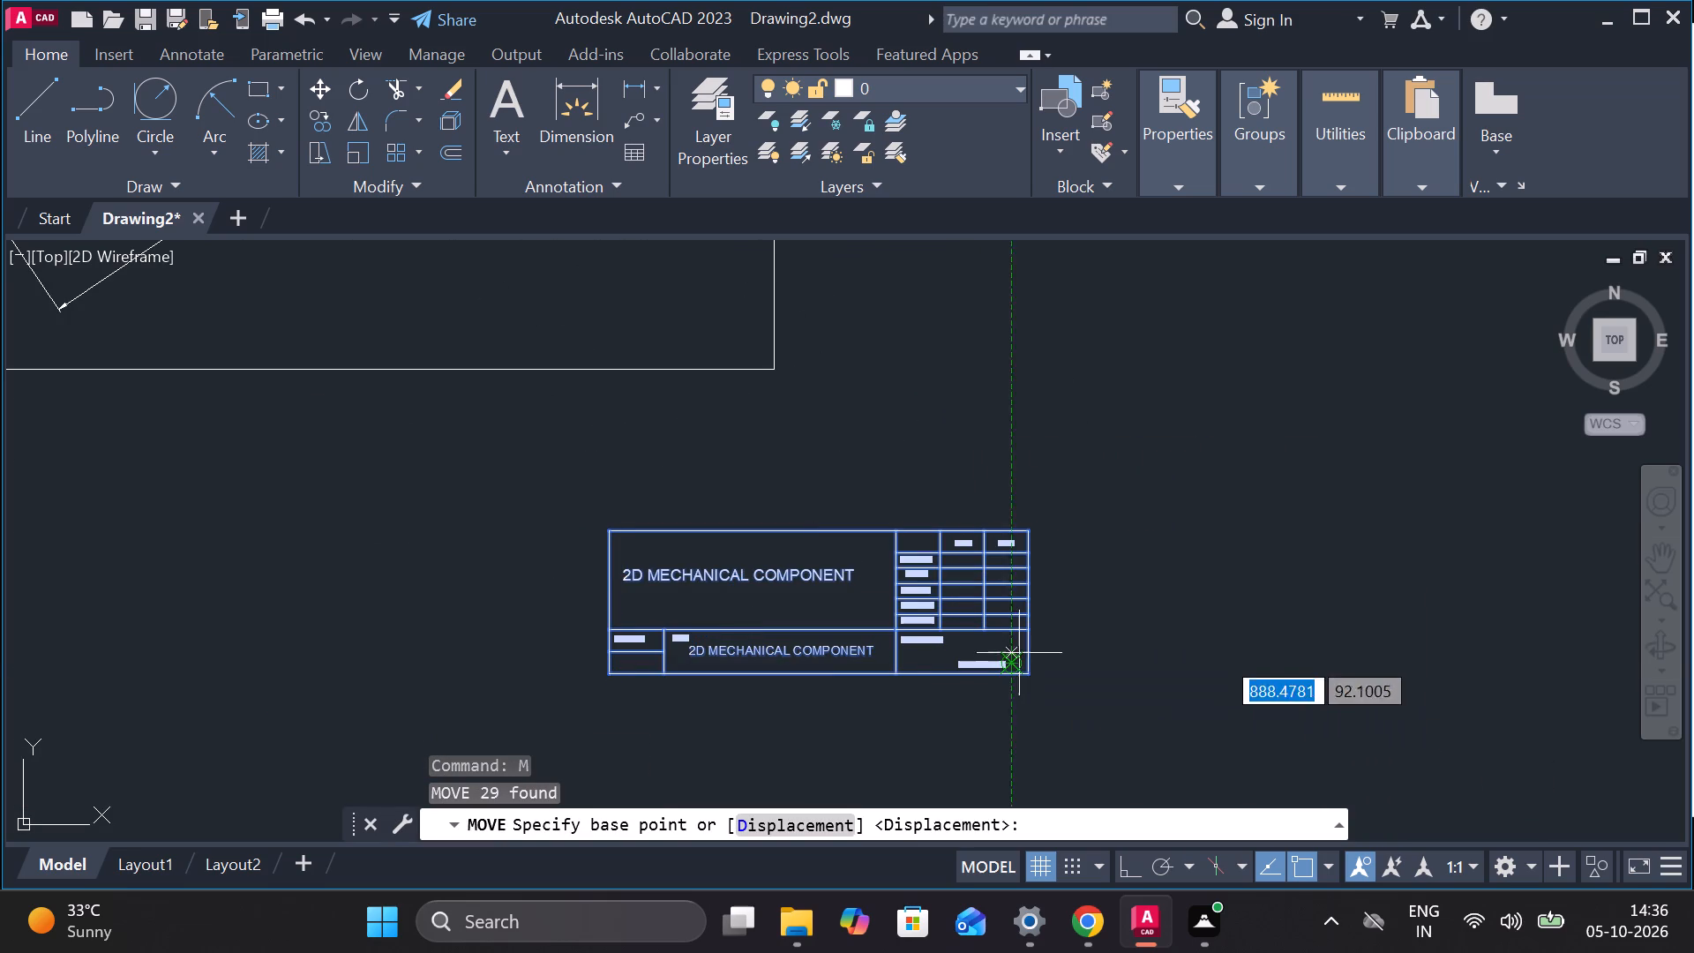
scroll(1031, 672, "up", 4)
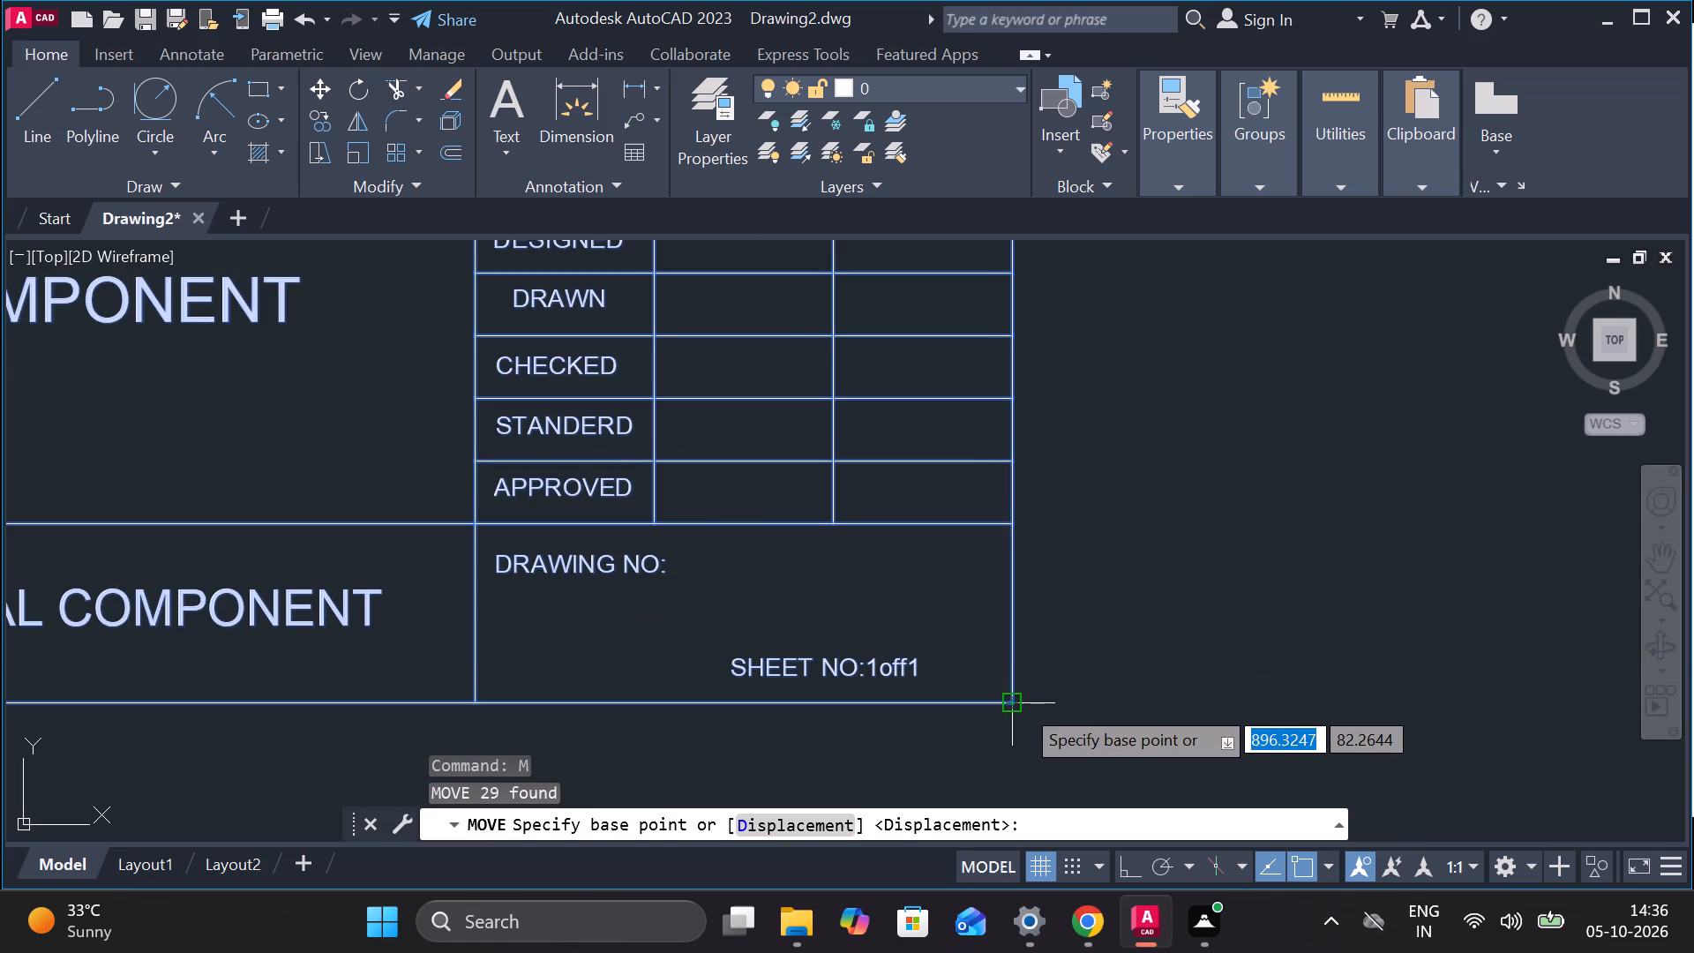
left_click(1015, 704)
scroll(1076, 597, "down", 3)
middle_click_drag(952, 454, 938, 411)
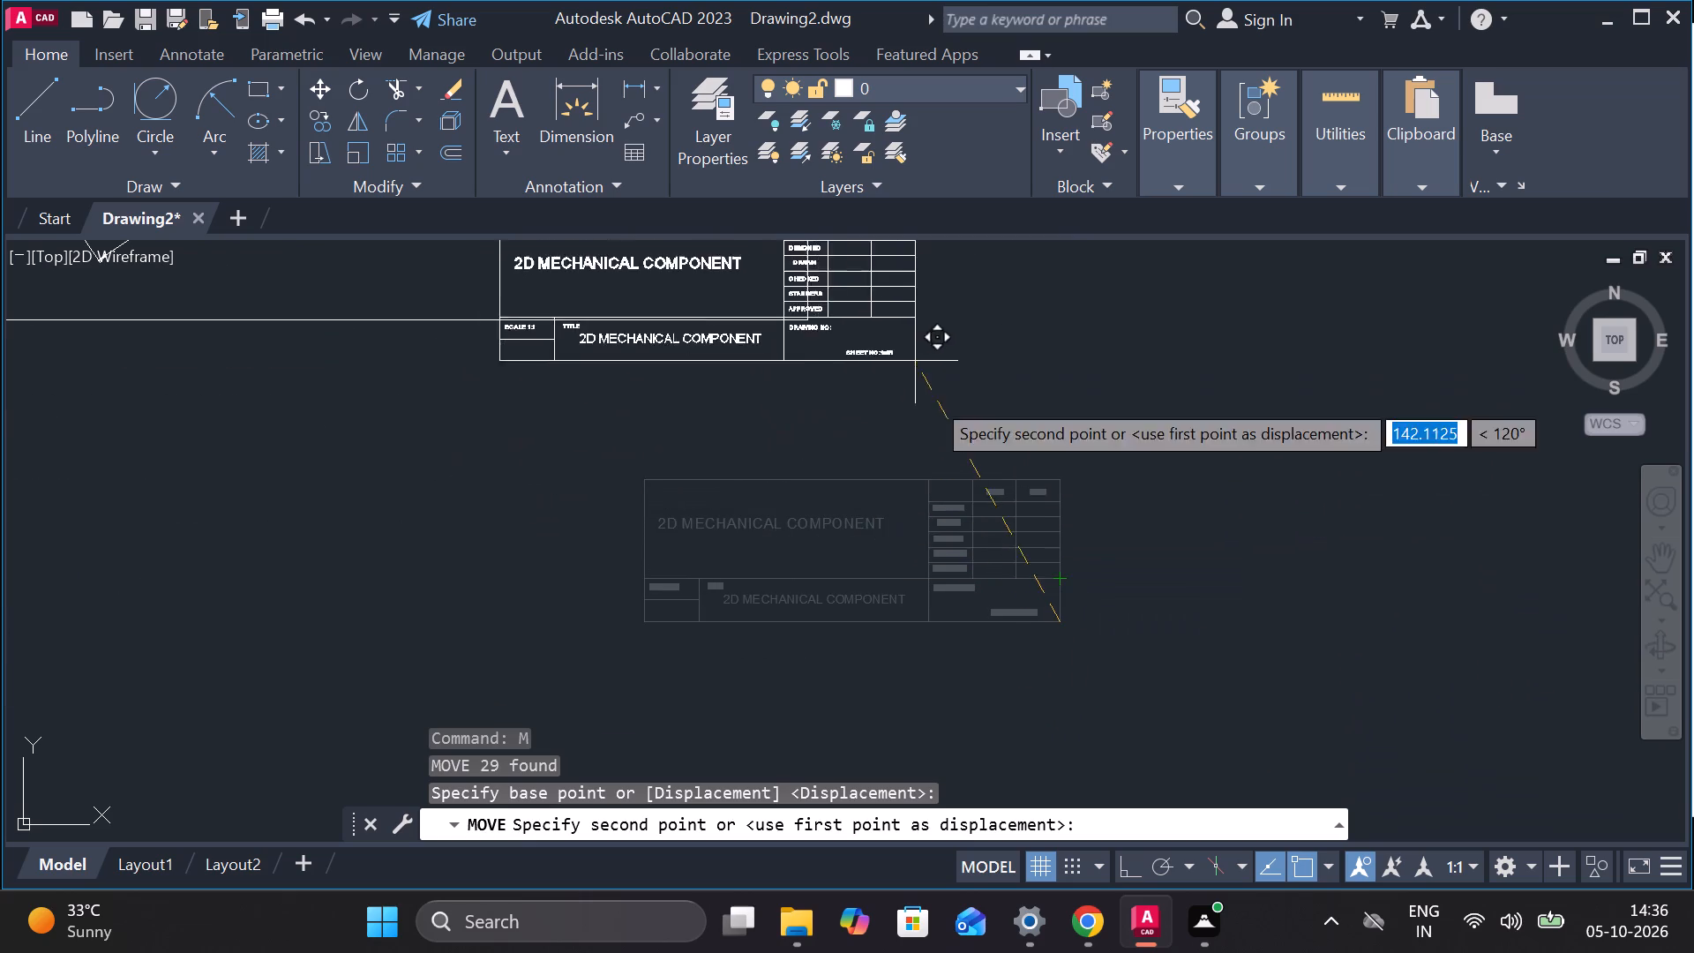
middle_click_drag(938, 411, 1023, 616)
scroll(866, 457, "up", 2)
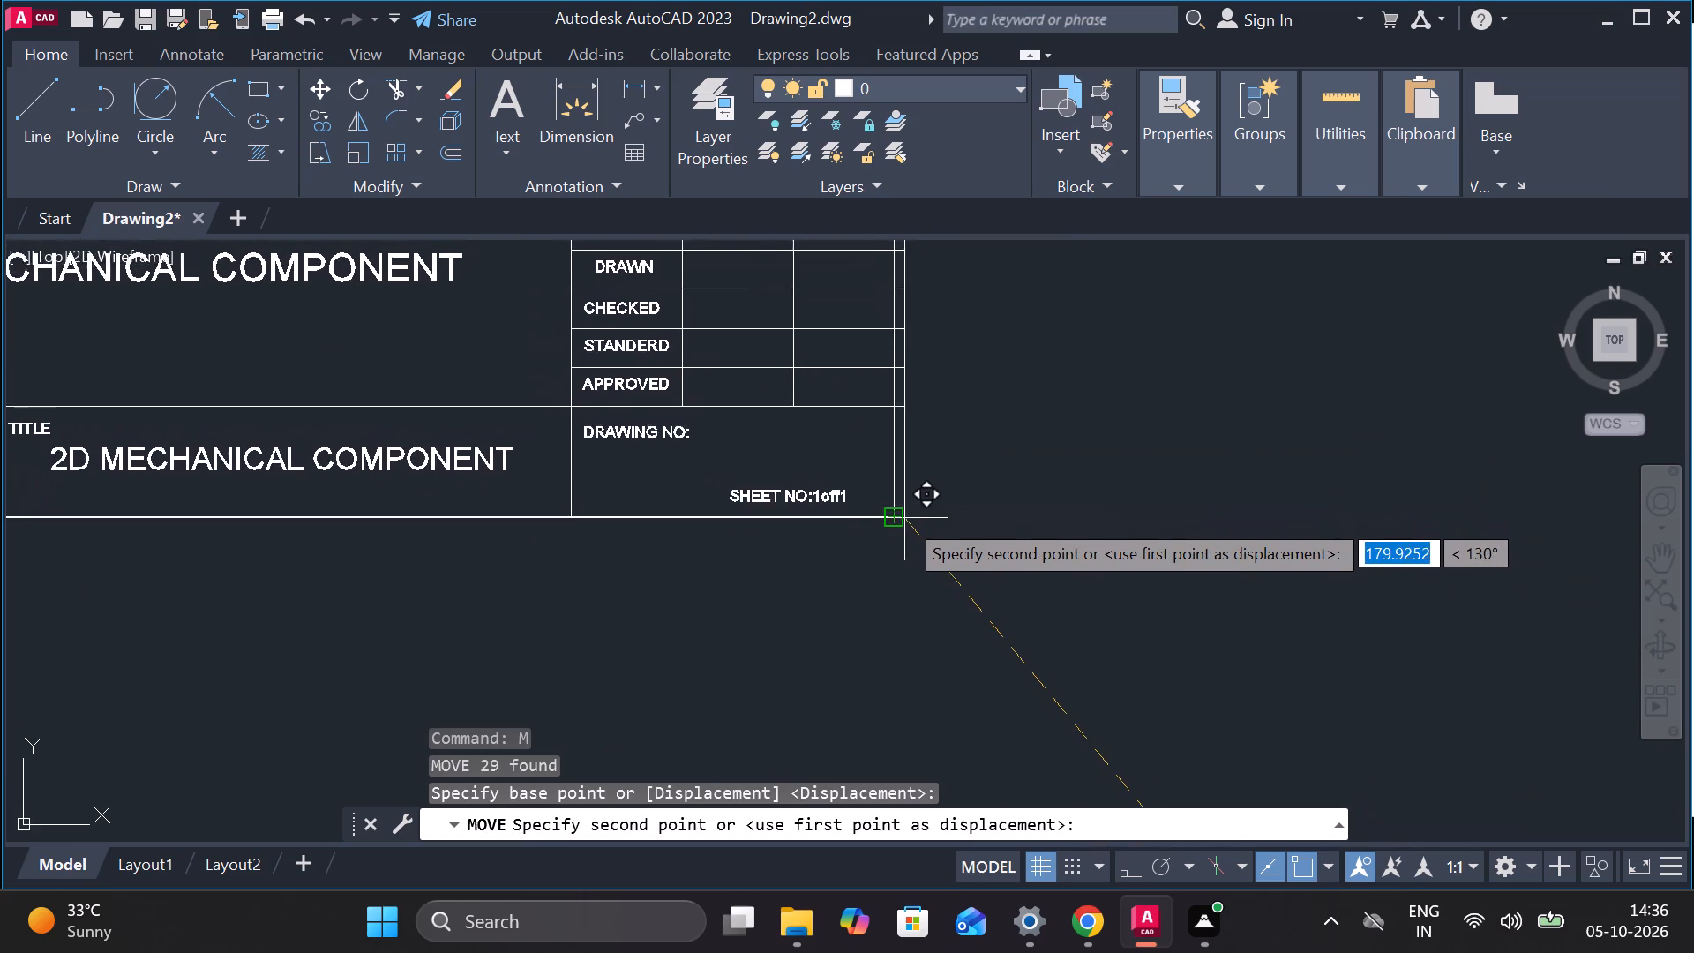
left_click(889, 522)
scroll(1004, 516, "down", 3)
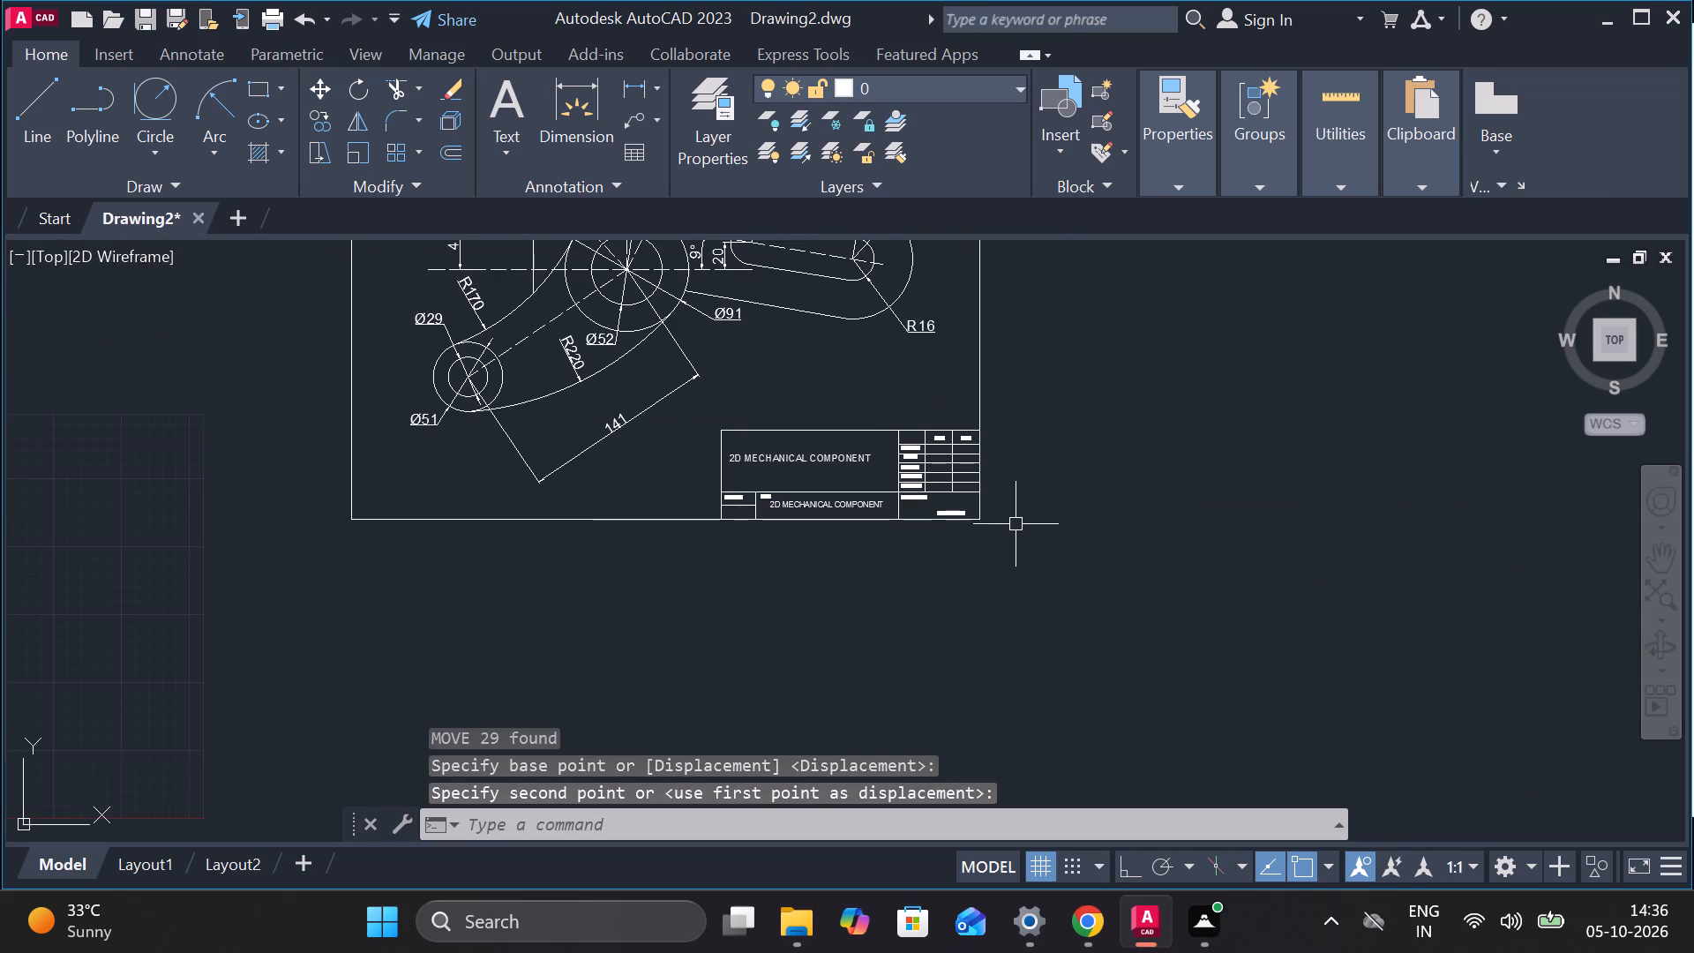
Examine the title block's fit in the border corner, its cell texts, and the part's dimensions.
scroll(1068, 461, "up", 2)
scroll(1008, 449, "down", 2)
middle_click_drag(1038, 505, 1078, 594)
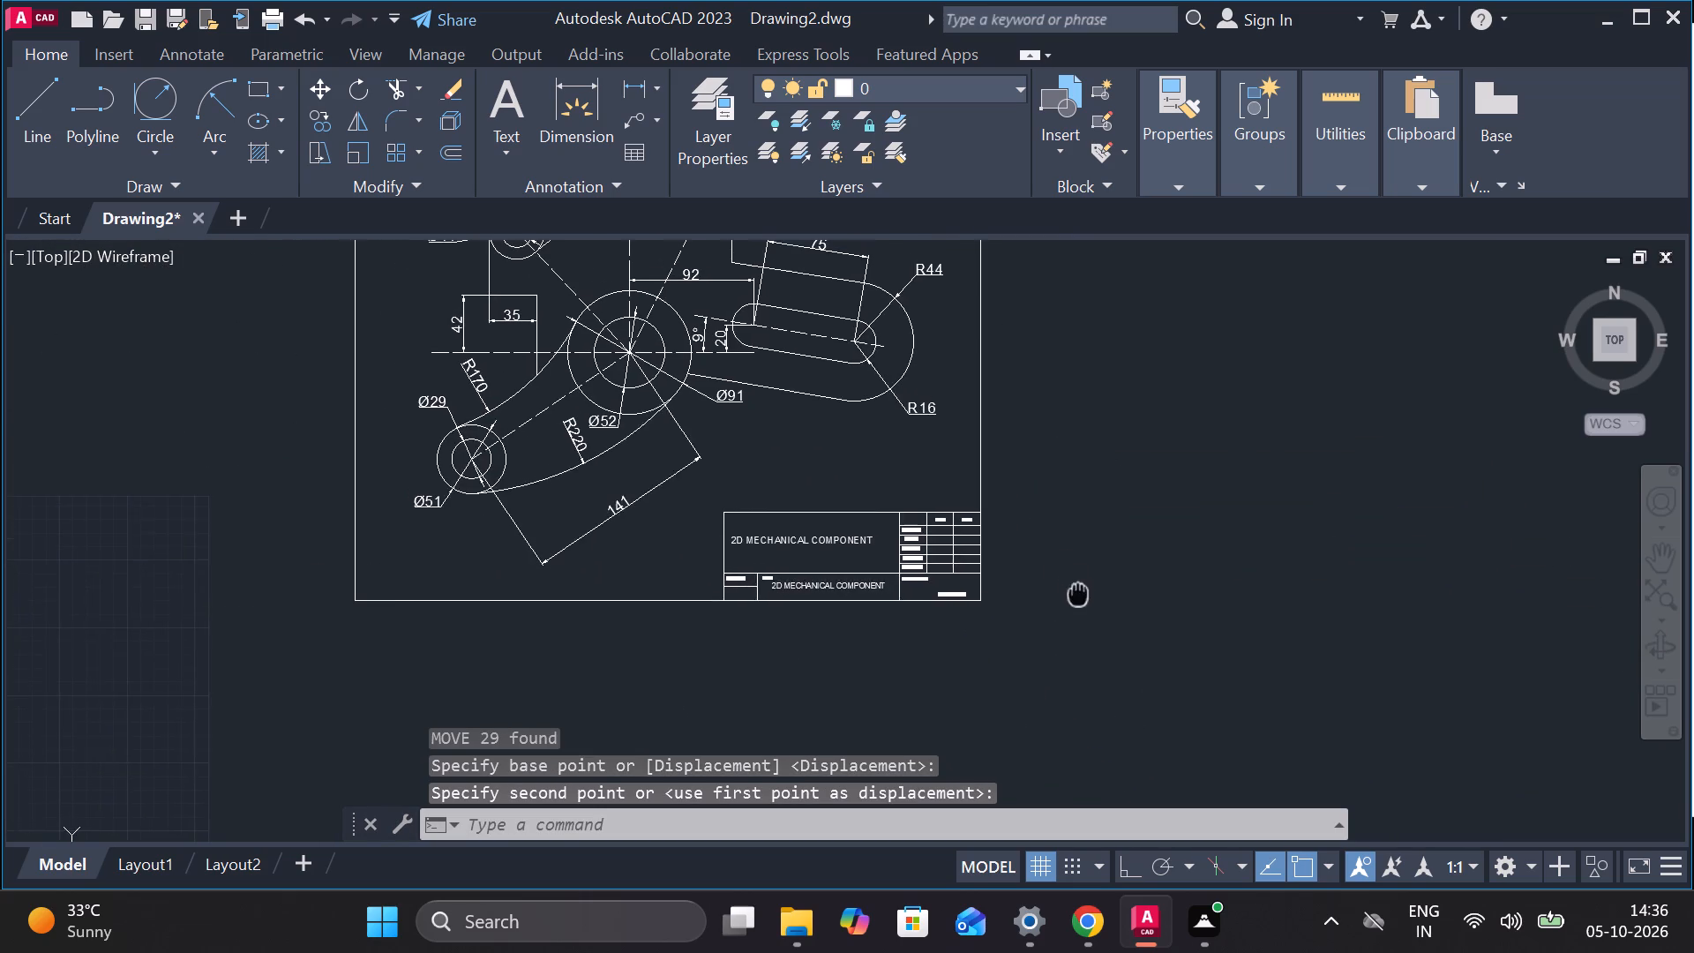
middle_click_drag(1054, 469, 1130, 617)
scroll(1086, 531, "down", 1)
scroll(1121, 579, "up", 1)
middle_click_drag(1121, 579, 1095, 515)
scroll(1071, 640, "up", 2)
middle_click_drag(1126, 644, 1208, 527)
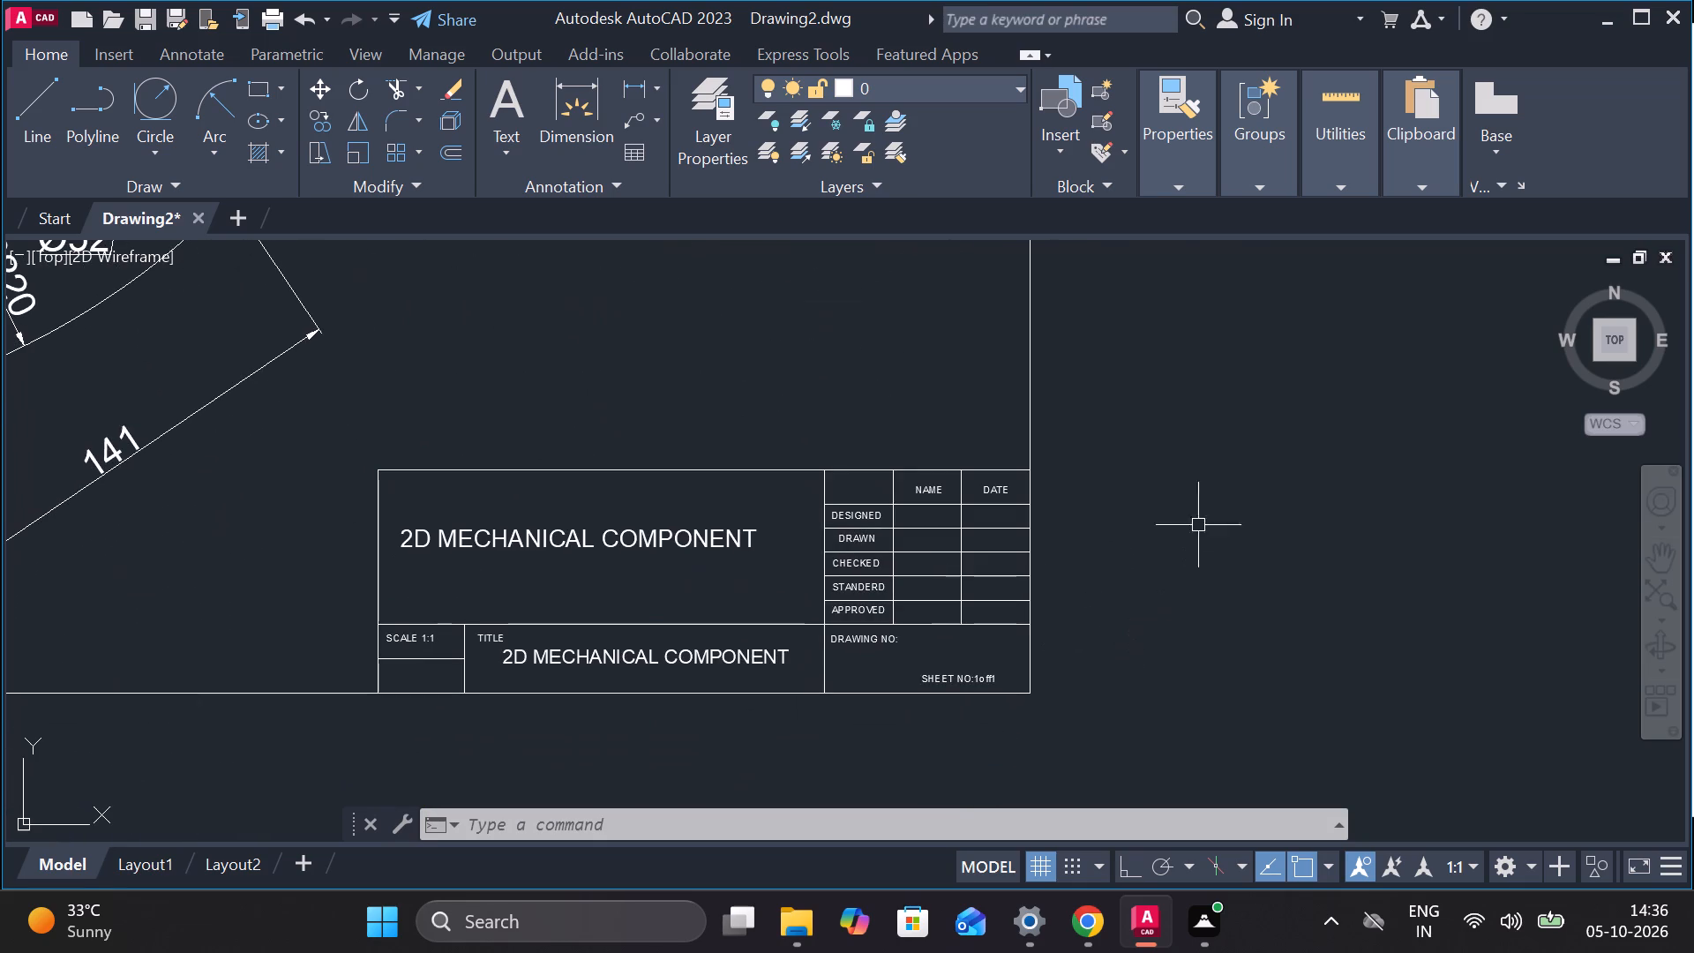
scroll(646, 582, "up", 1)
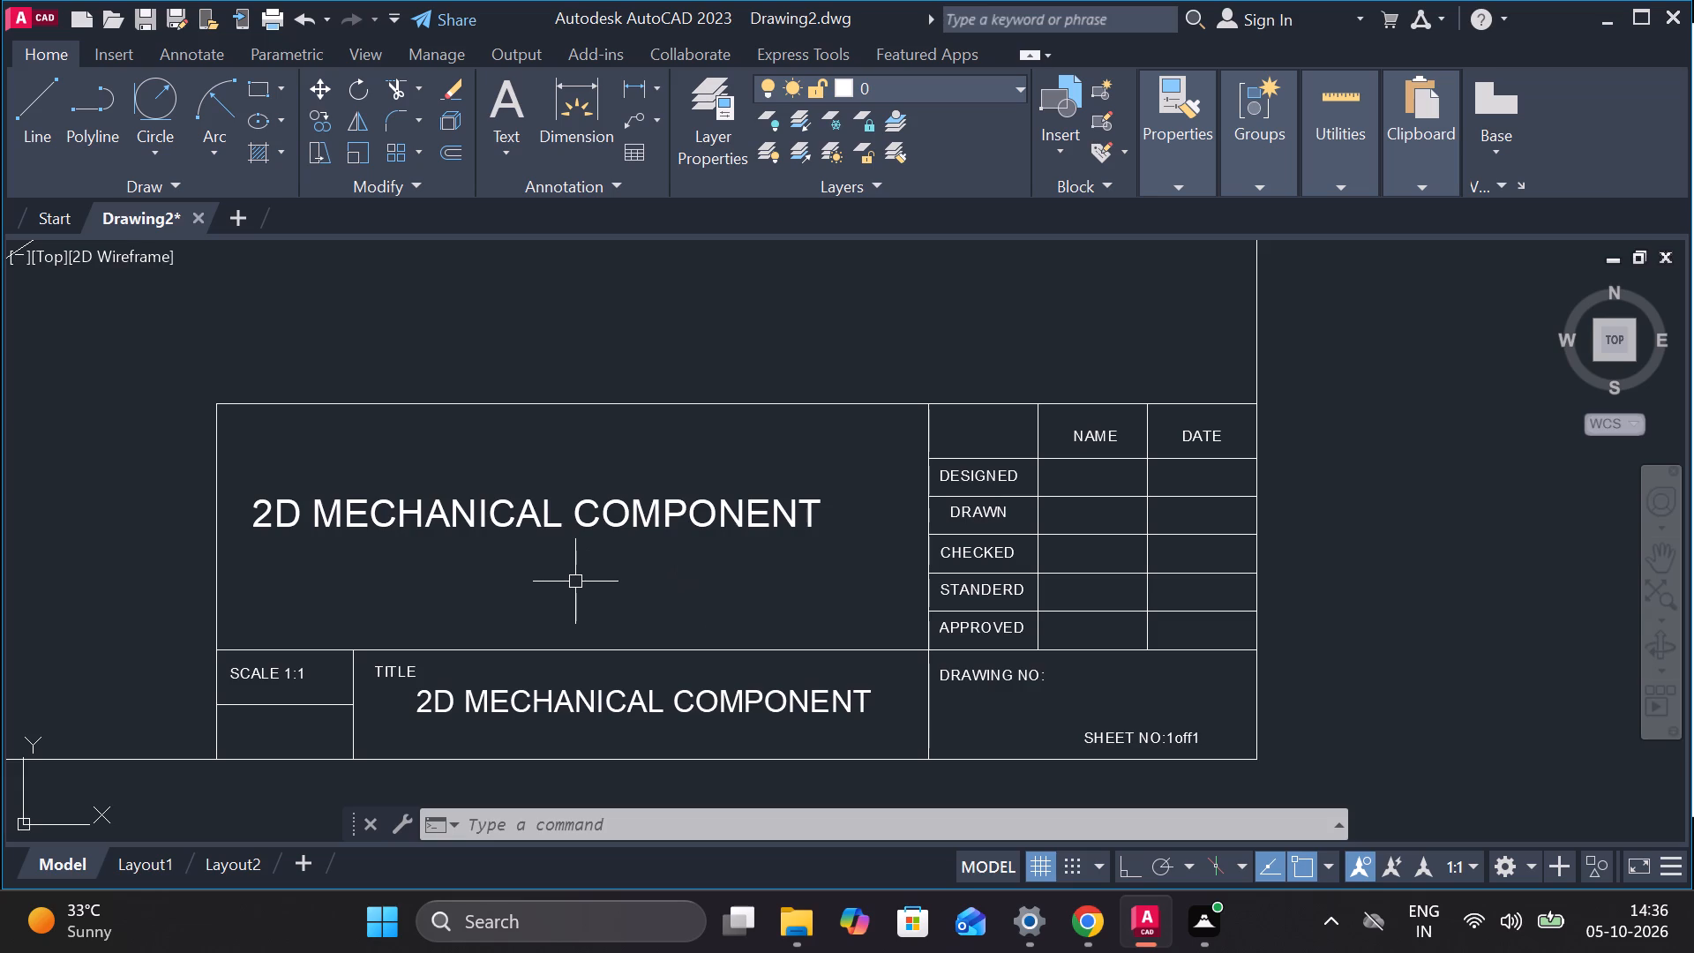
middle_click_drag(557, 598, 870, 616)
scroll(672, 670, "up", 2)
scroll(729, 656, "down", 2)
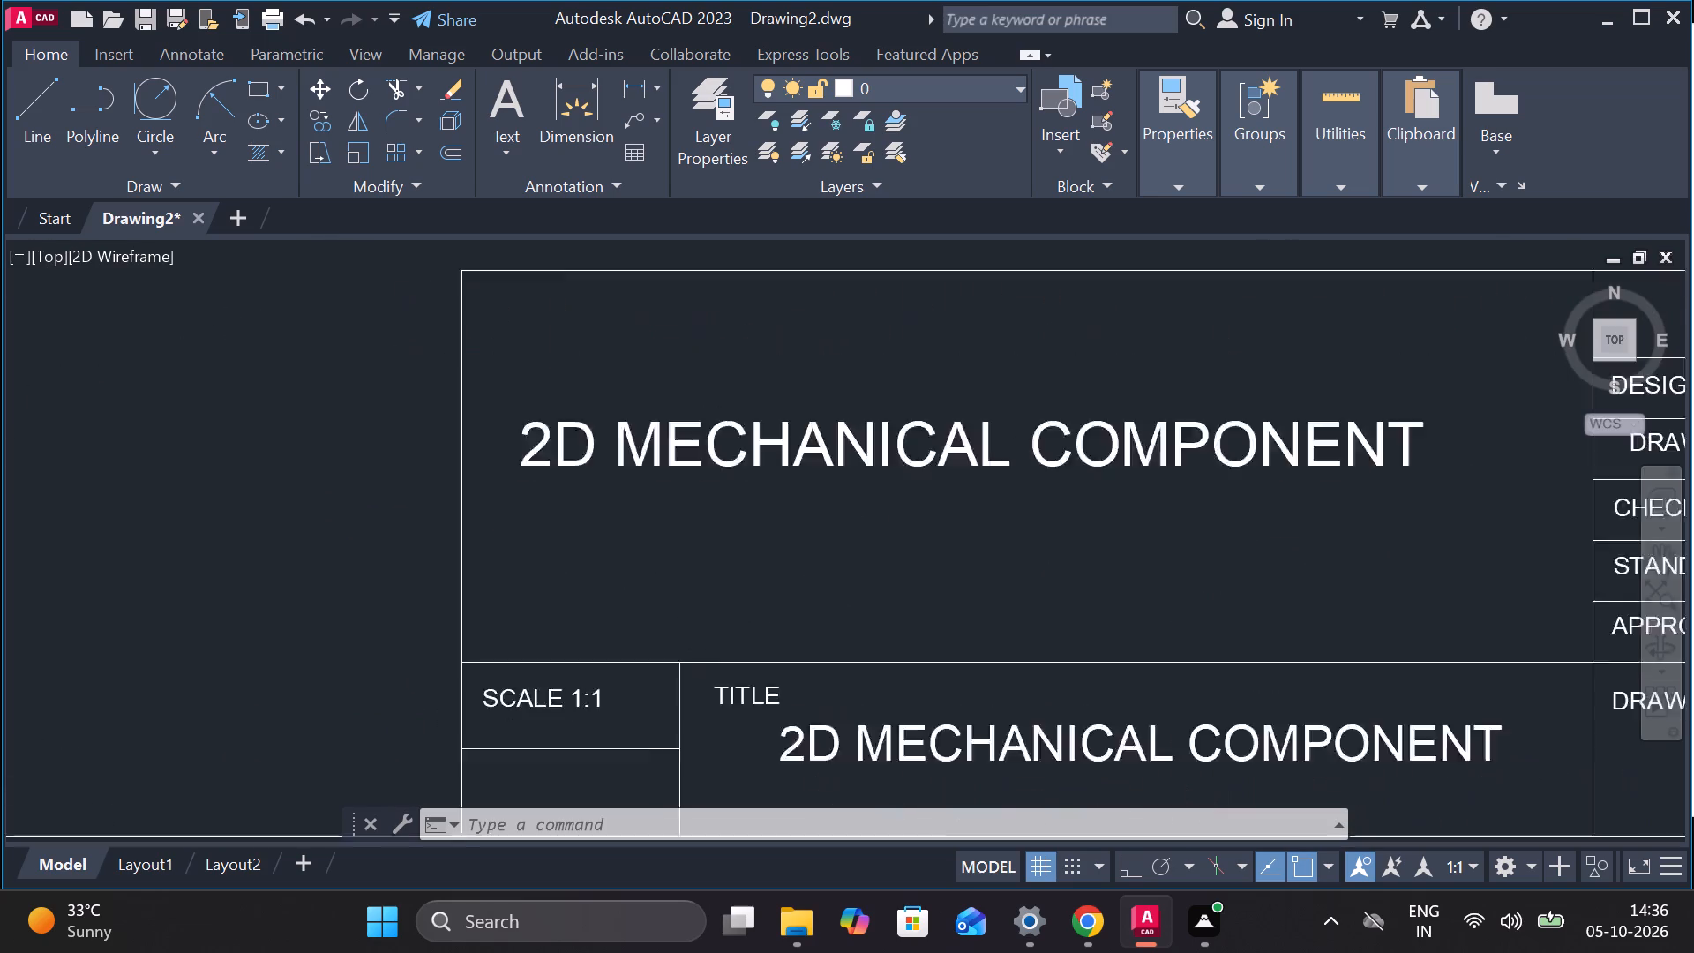
scroll(729, 656, "down", 1)
scroll(862, 611, "down", 2)
scroll(867, 574, "up", 2)
scroll(865, 556, "down", 2)
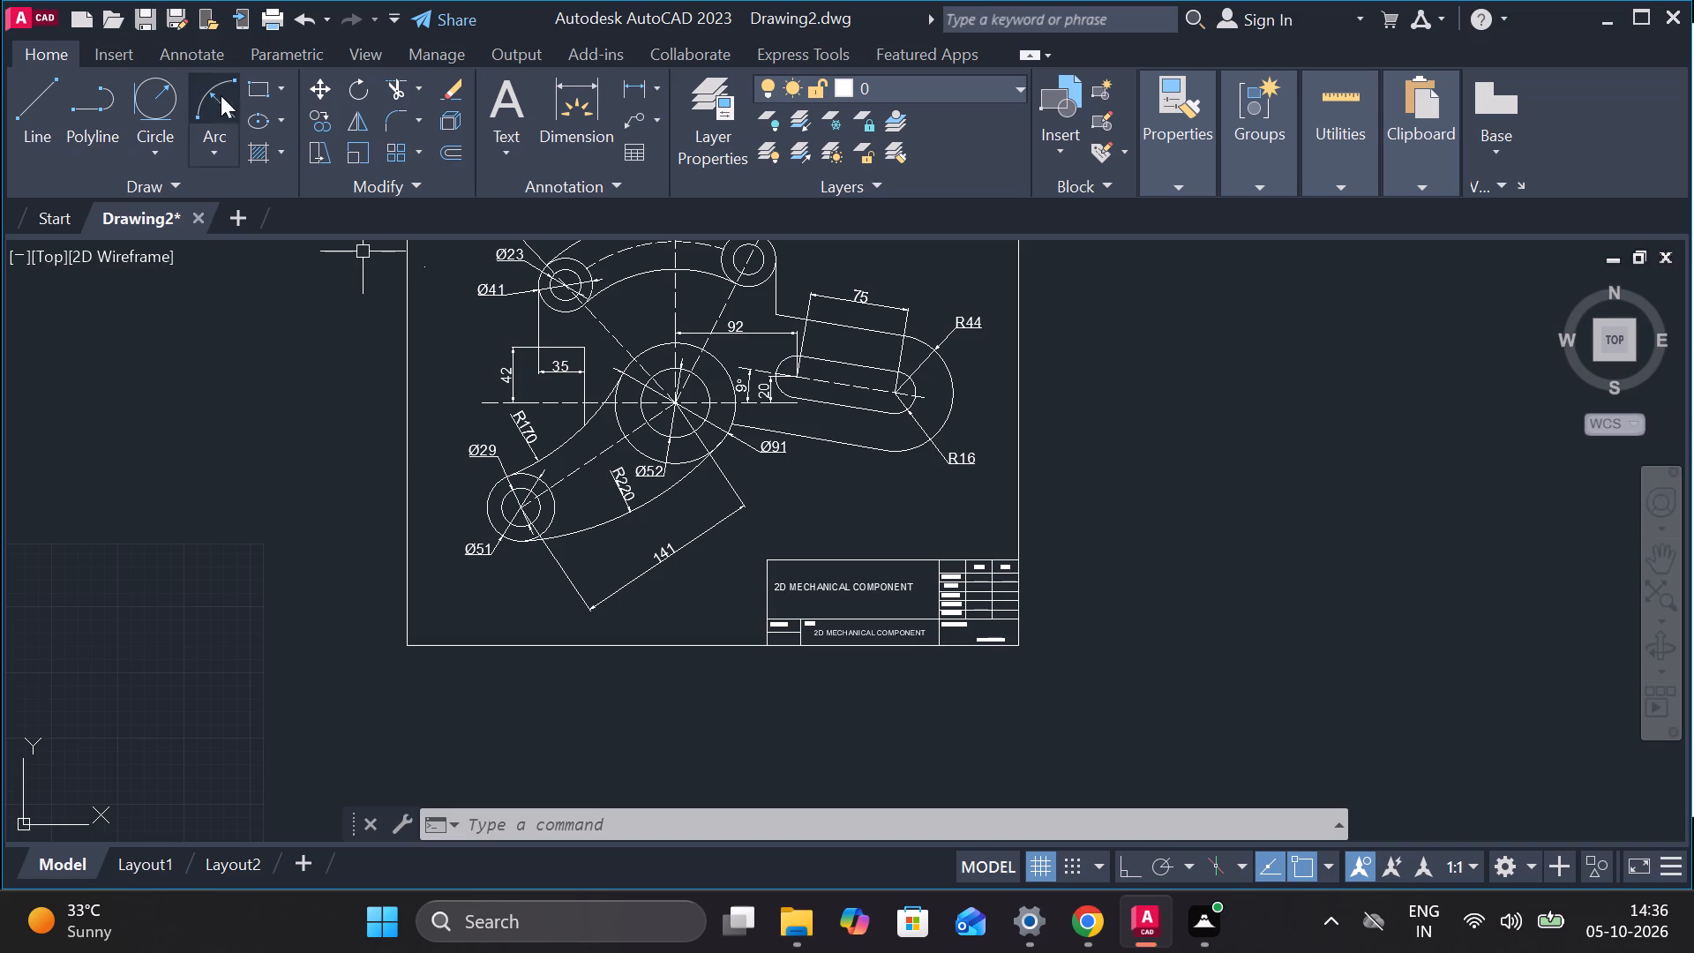
Add an angular dimension between the horizontal centreline and the lower-left arm's centreline, placed beside the Ø51 end.
left_click(650, 96)
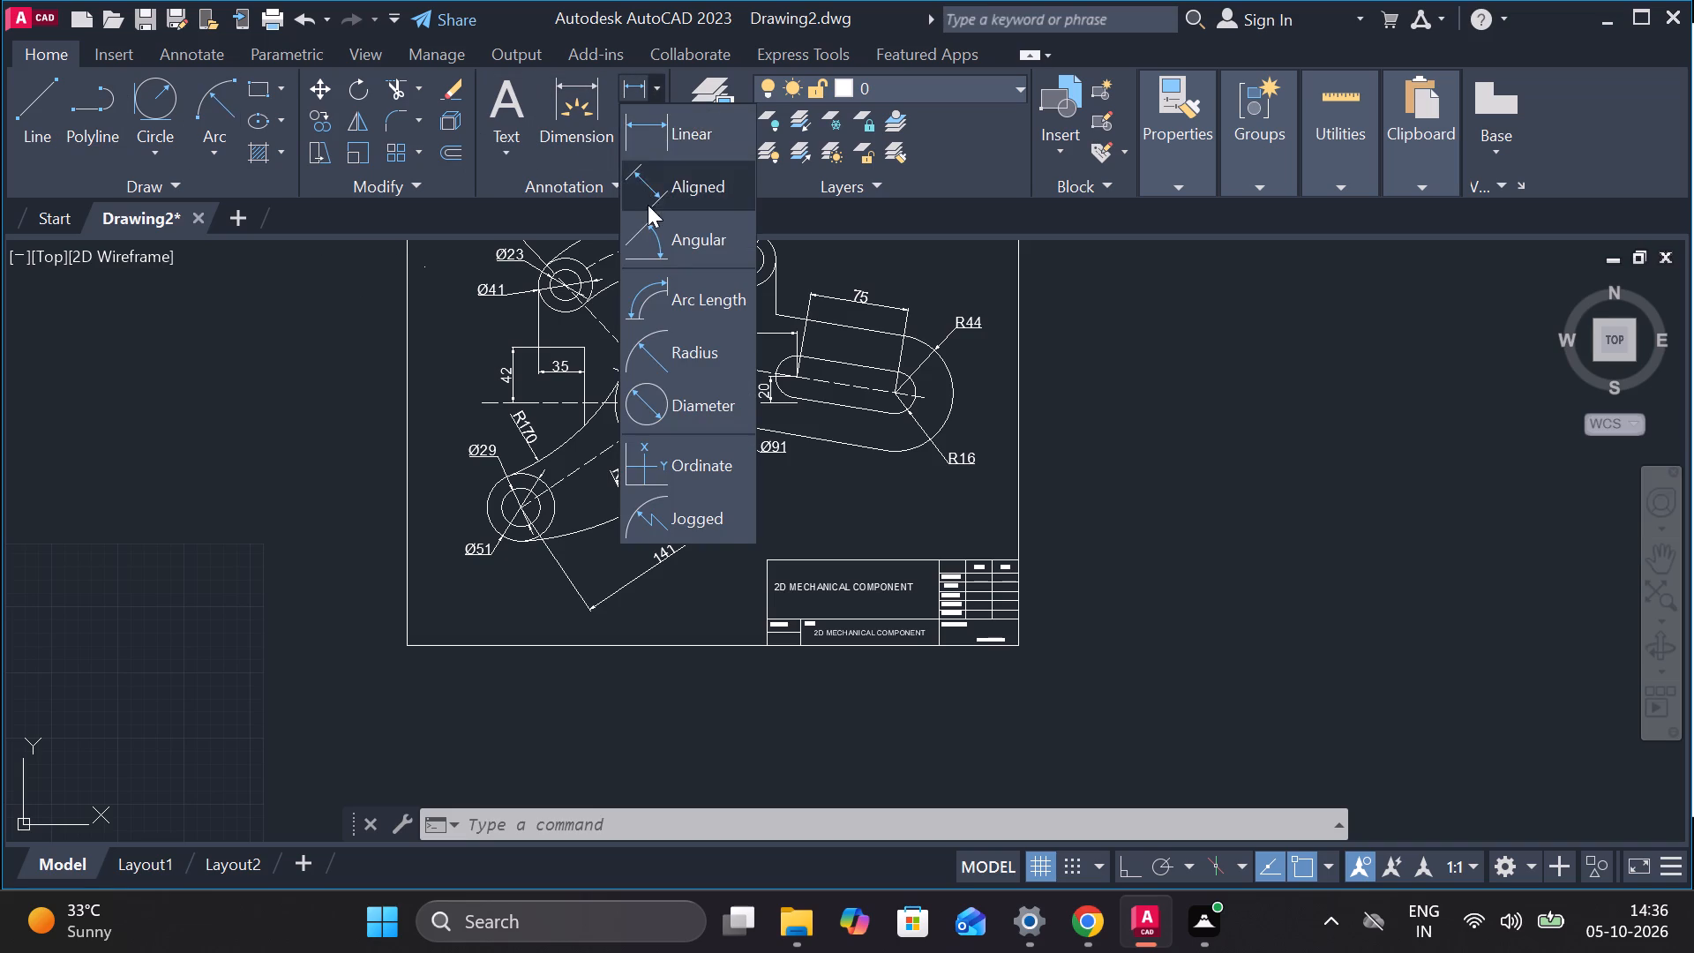
left_click(646, 223)
scroll(631, 311, "up", 1)
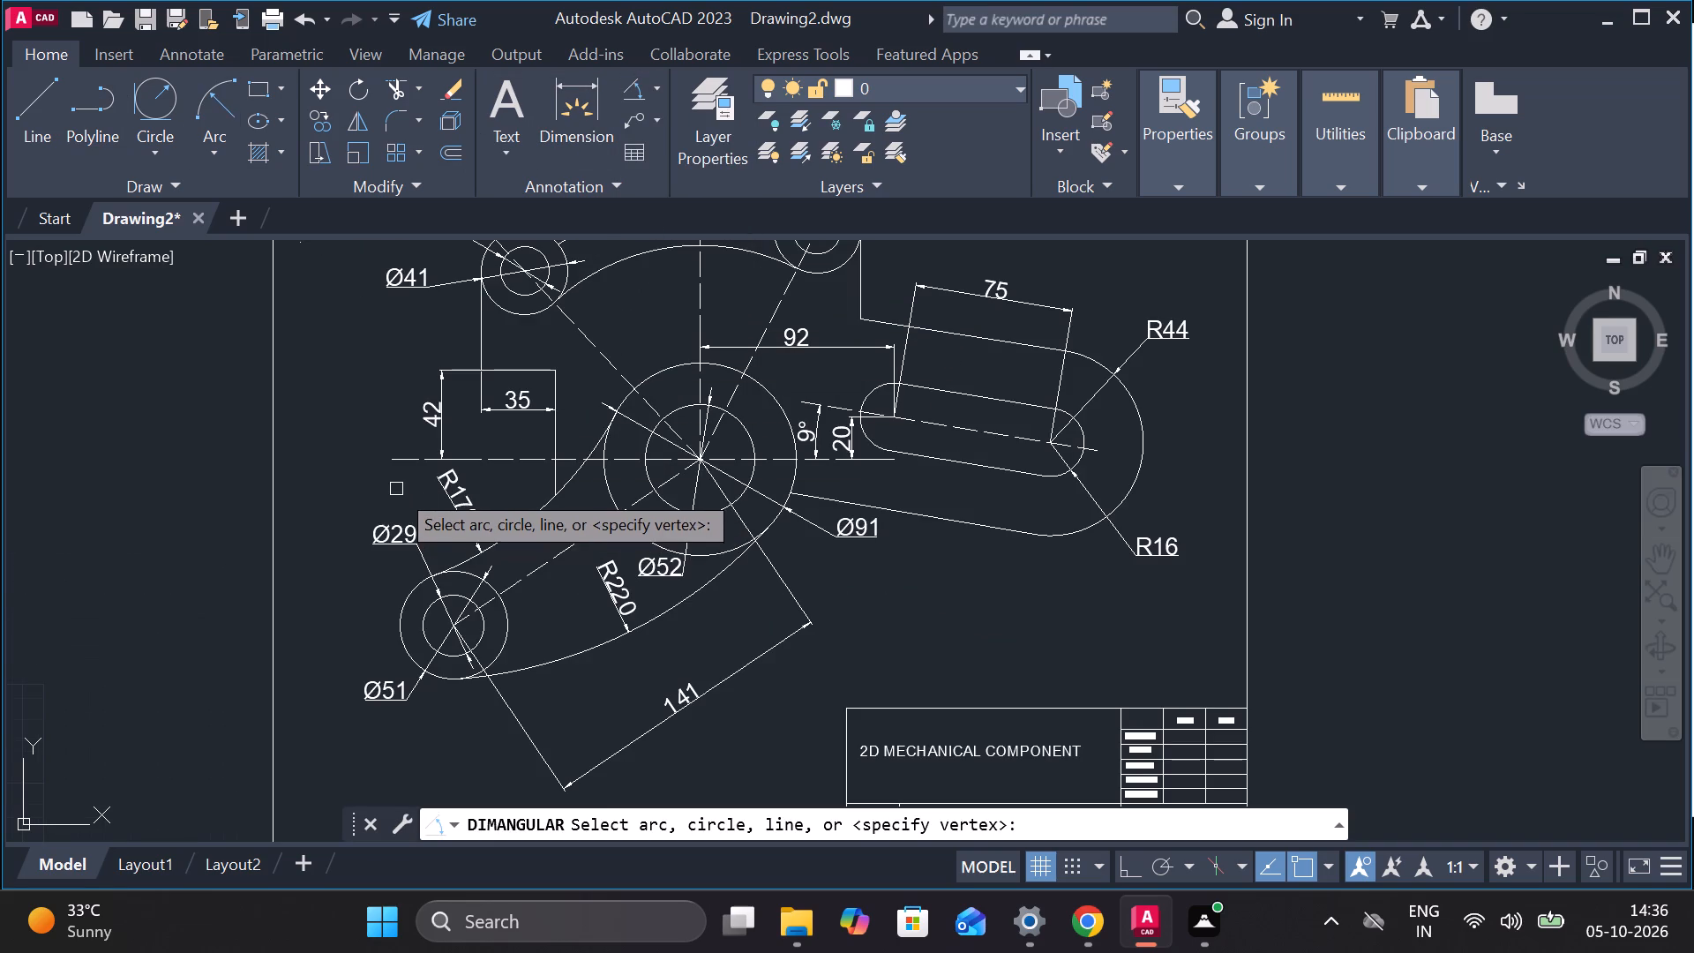
left_click(403, 464)
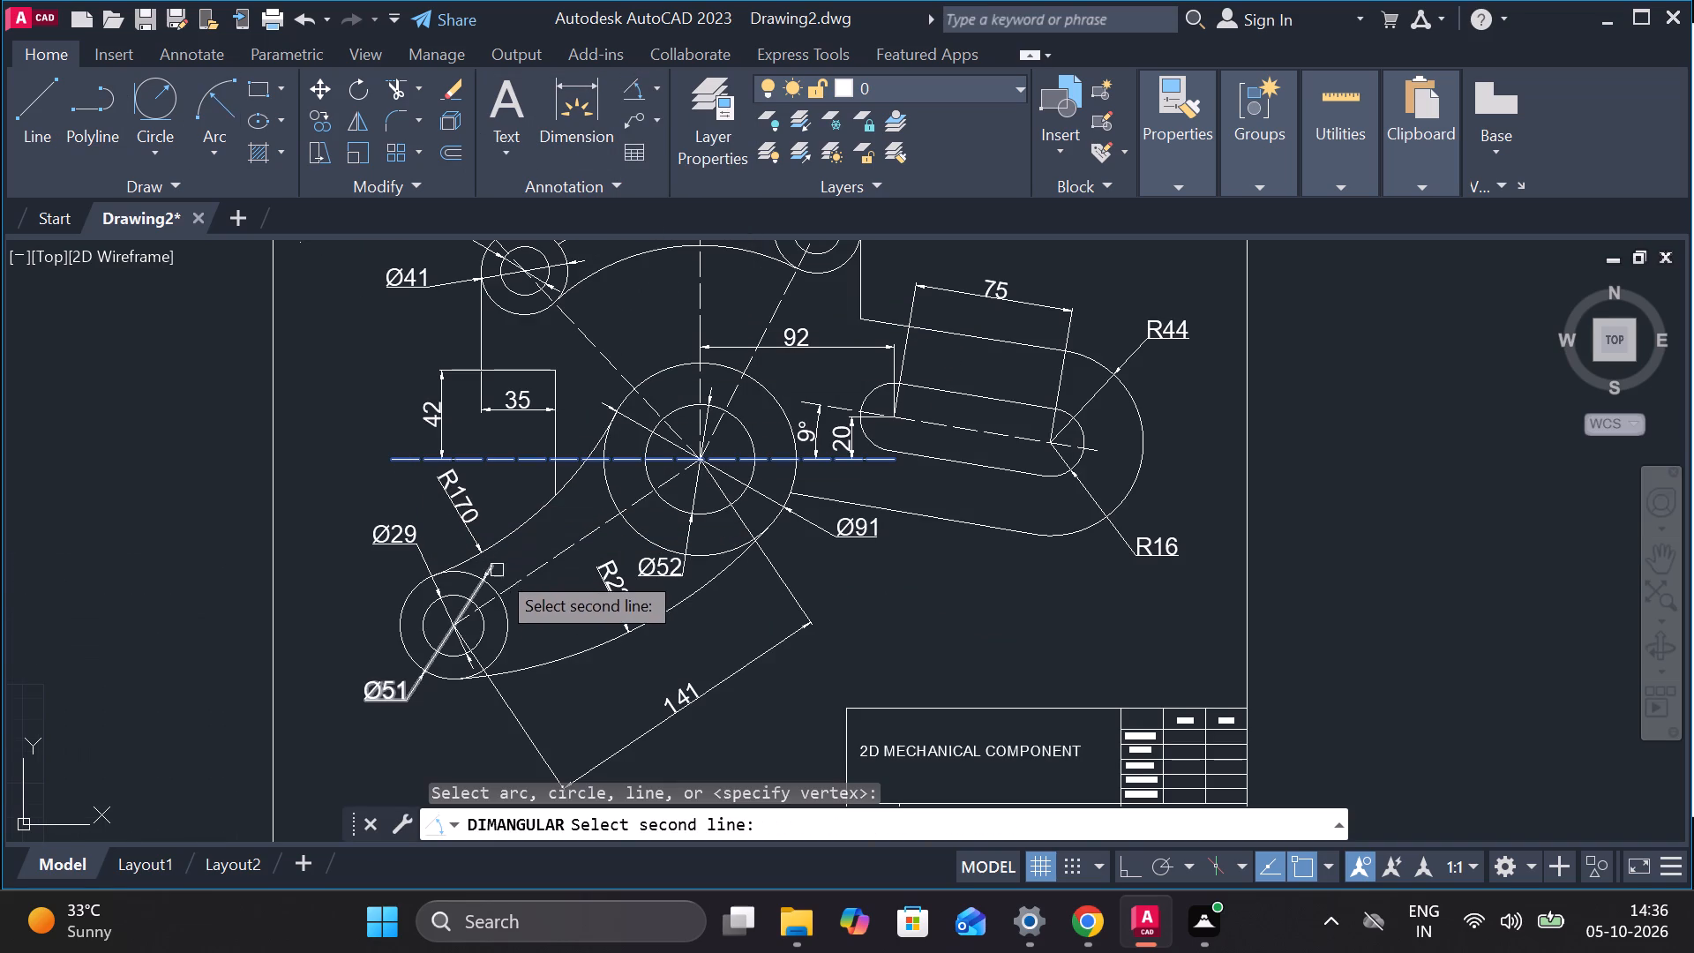
left_click(510, 584)
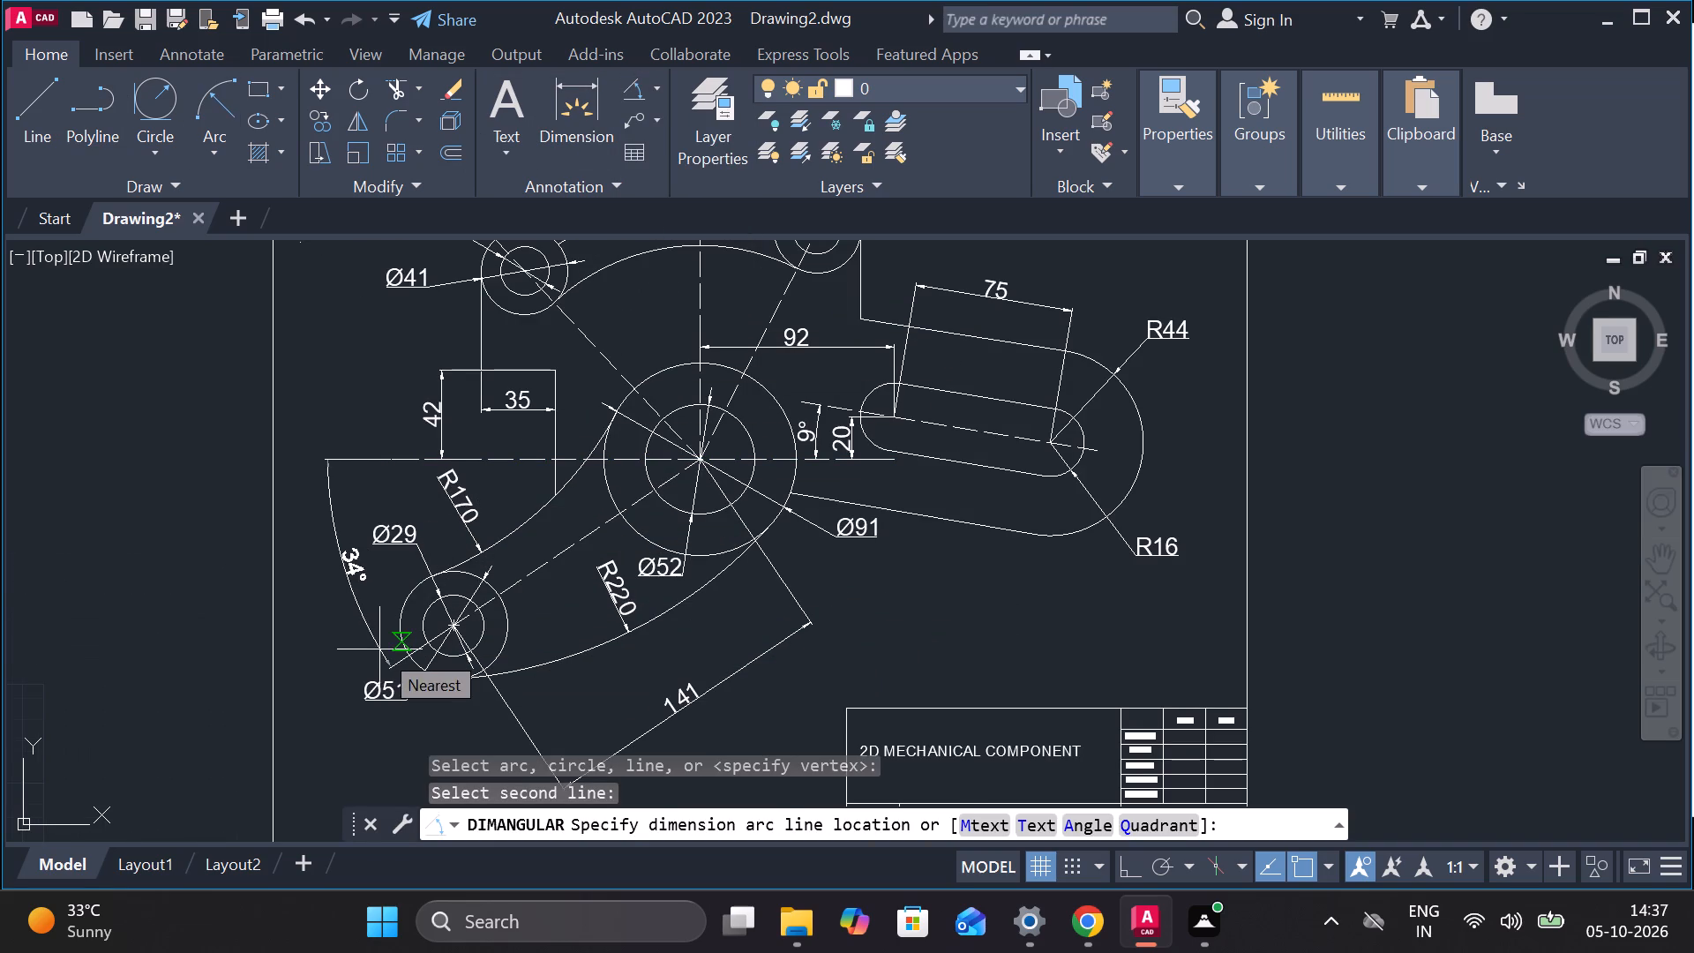
left_click(379, 649)
Move the lower-left arm's angular dimension arc farther outward, clear of the Ø29 dimension text.
scroll(375, 672, "up", 2)
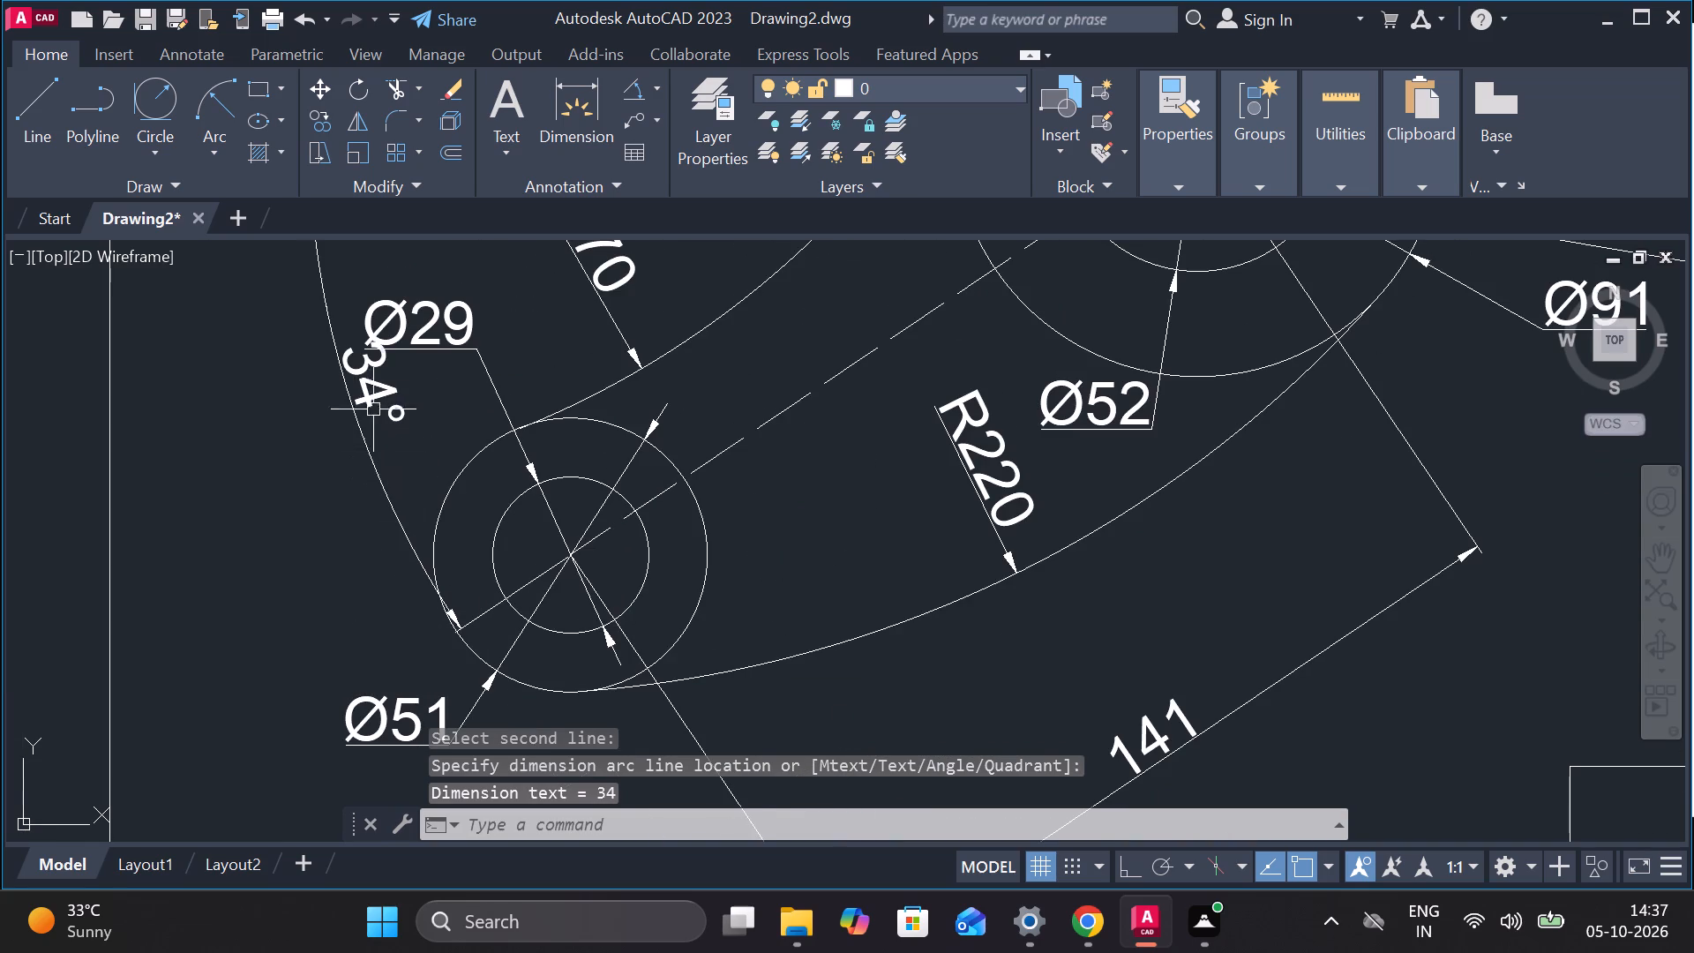
left_click(373, 388)
left_click(321, 312)
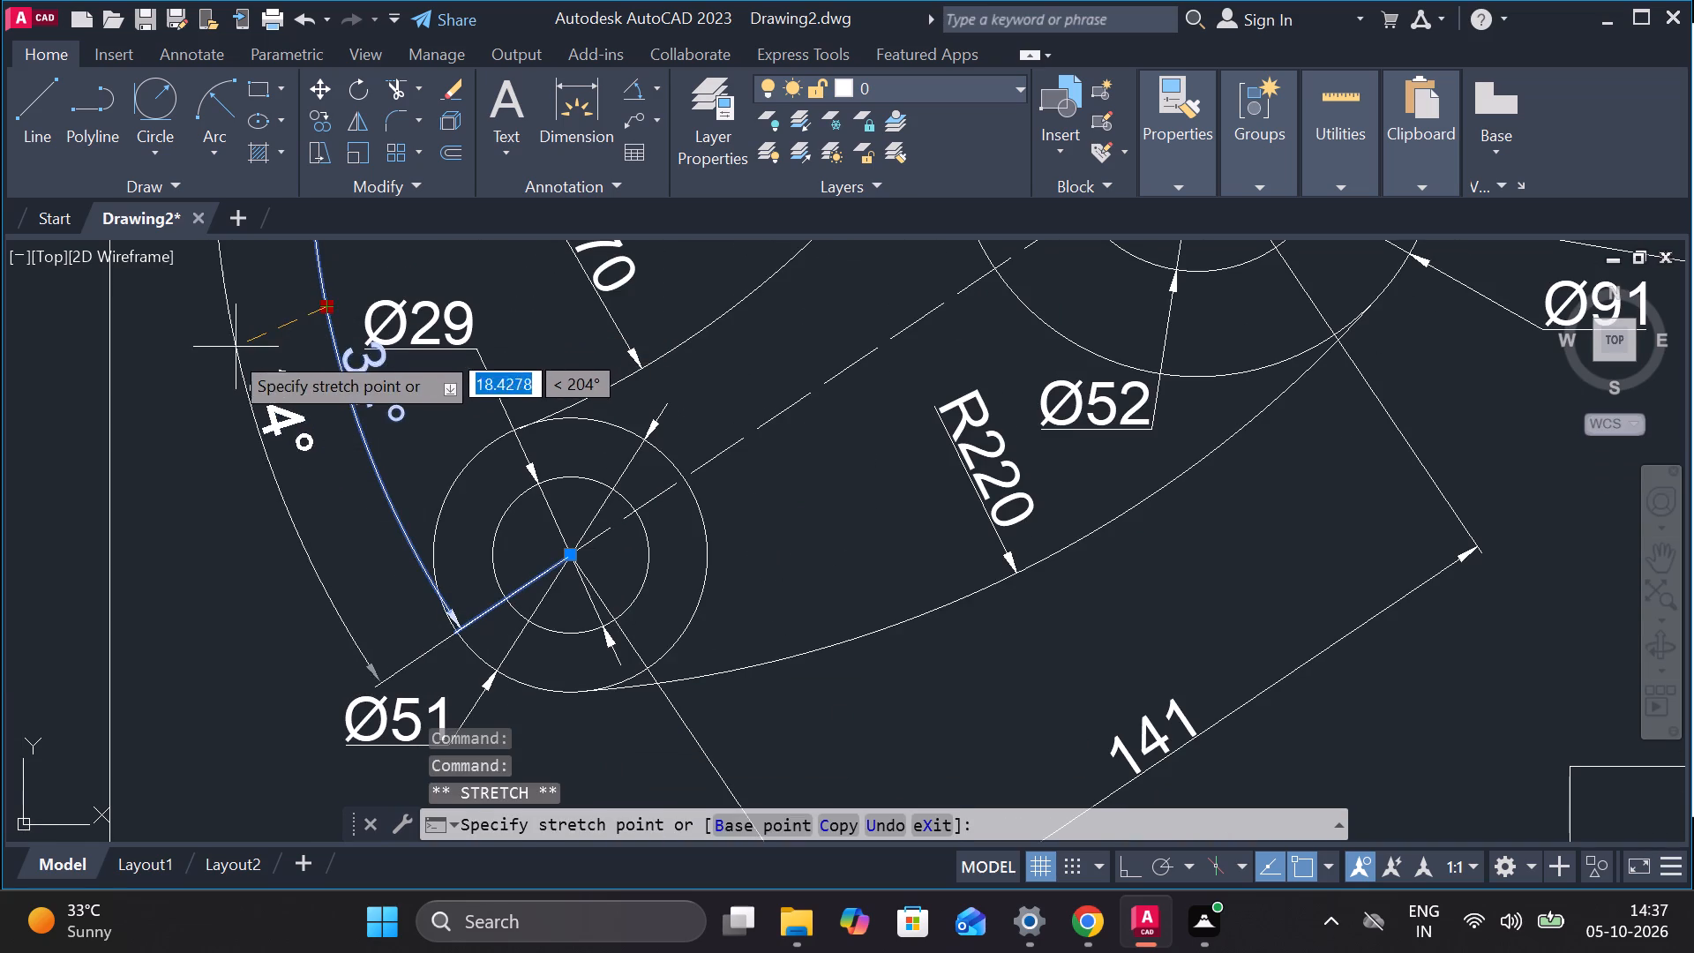
left_click(228, 350)
scroll(299, 371, "down", 3)
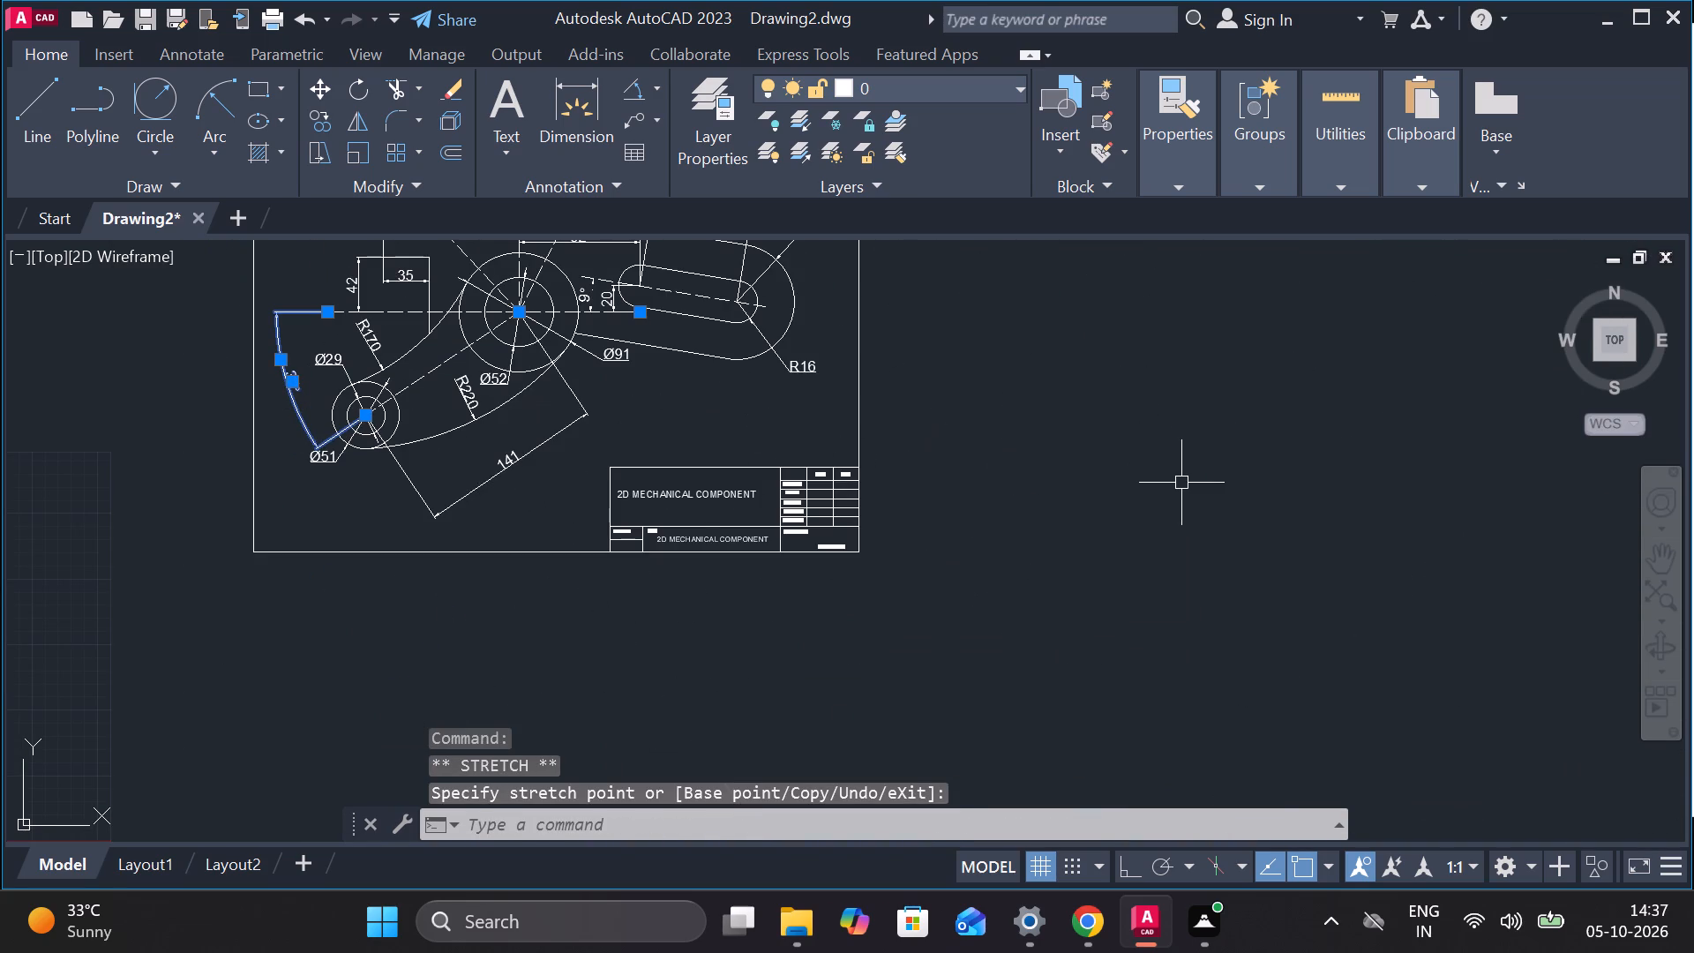
key("Escape")
Review the whole bordered drawing, checking the dimensions around the part and the title block.
scroll(903, 424, "up", 1)
middle_click_drag(960, 409, 1069, 477)
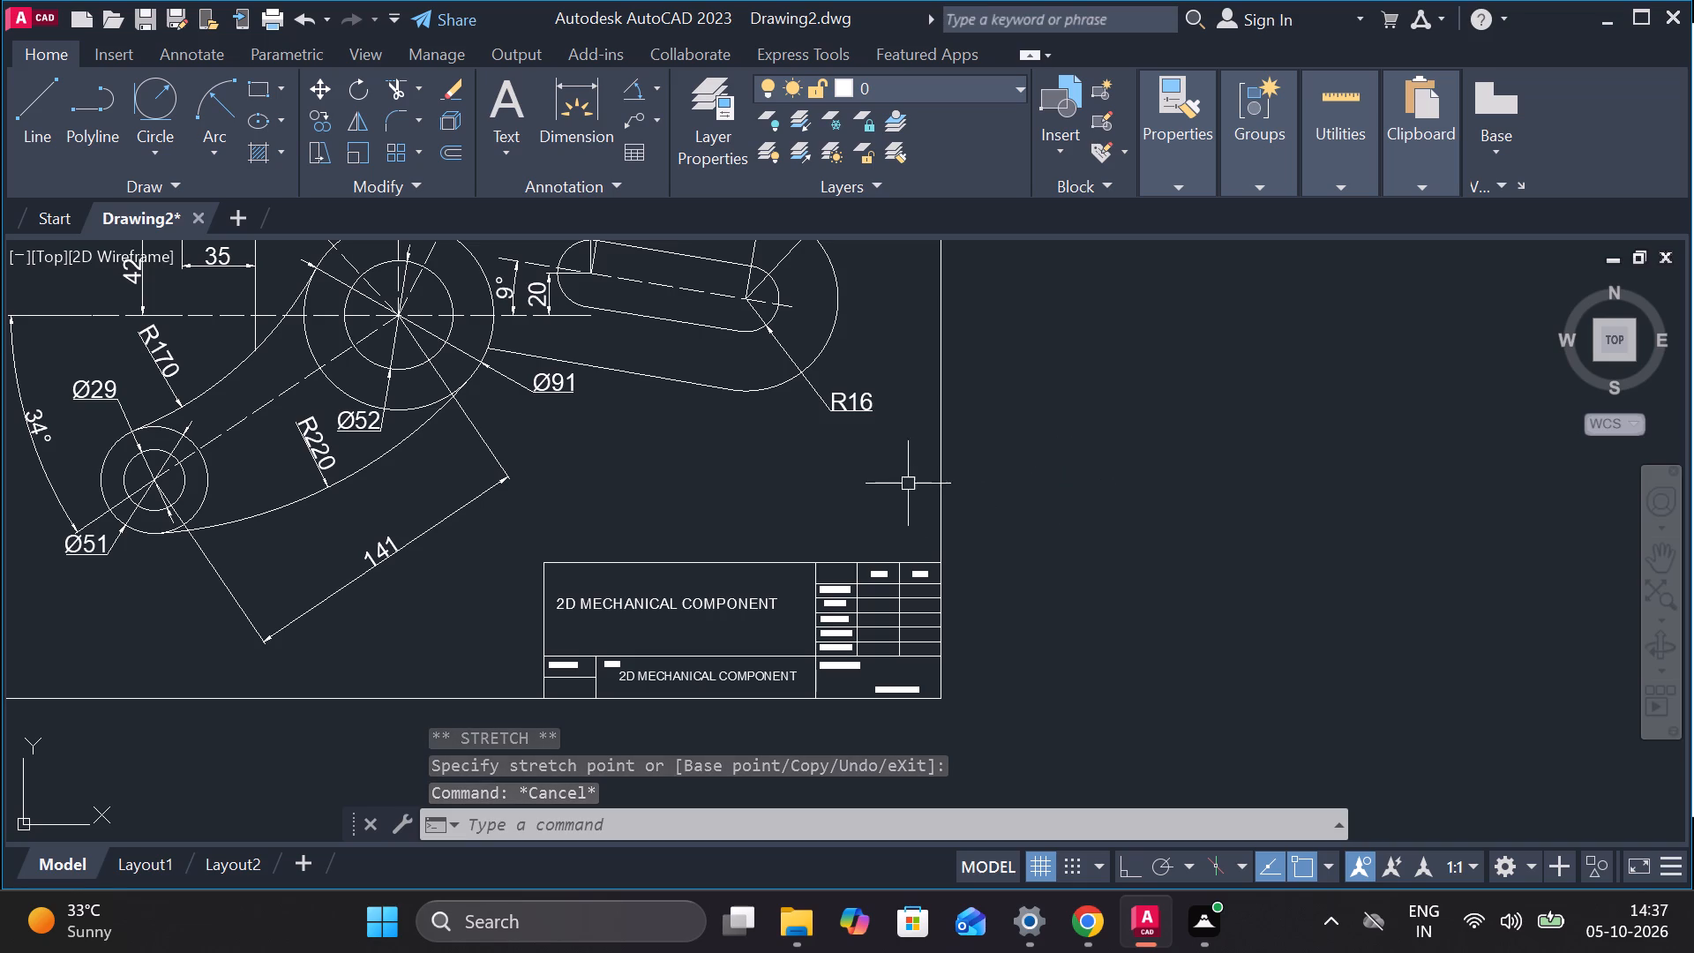
scroll(882, 442, "down", 1)
middle_click_drag(1037, 349, 1138, 459)
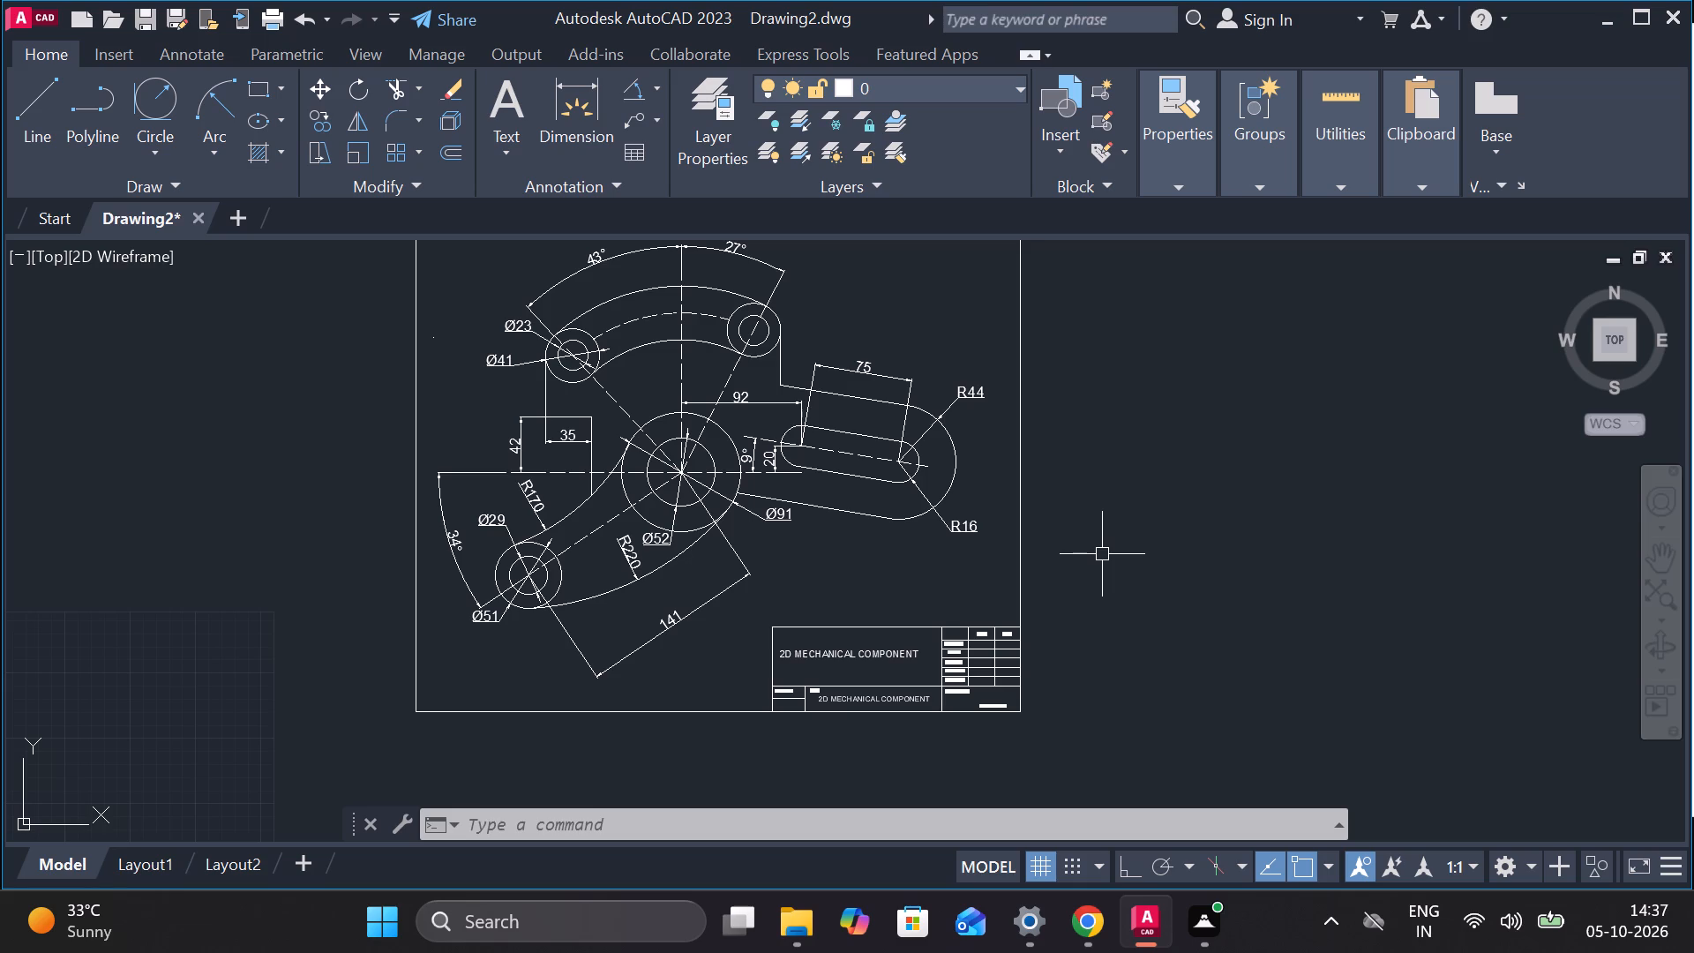
scroll(1102, 557, "down", 1)
scroll(1077, 506, "up", 1)
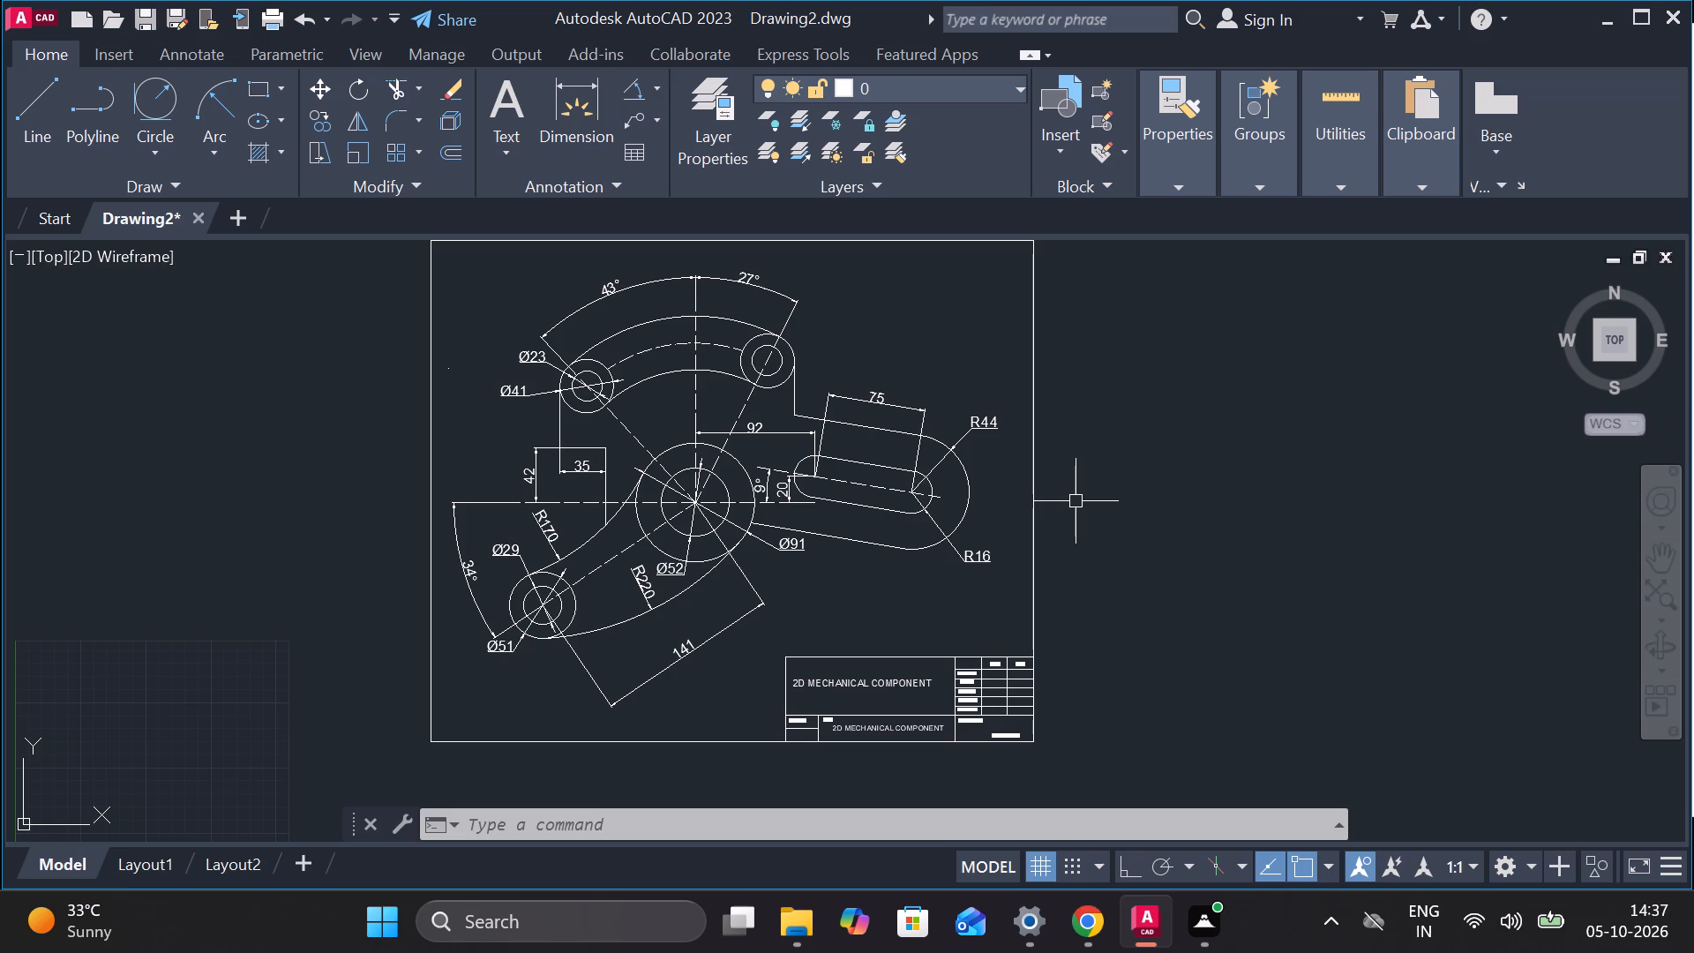
scroll(1114, 487, "down", 1)
scroll(1095, 508, "up", 1)
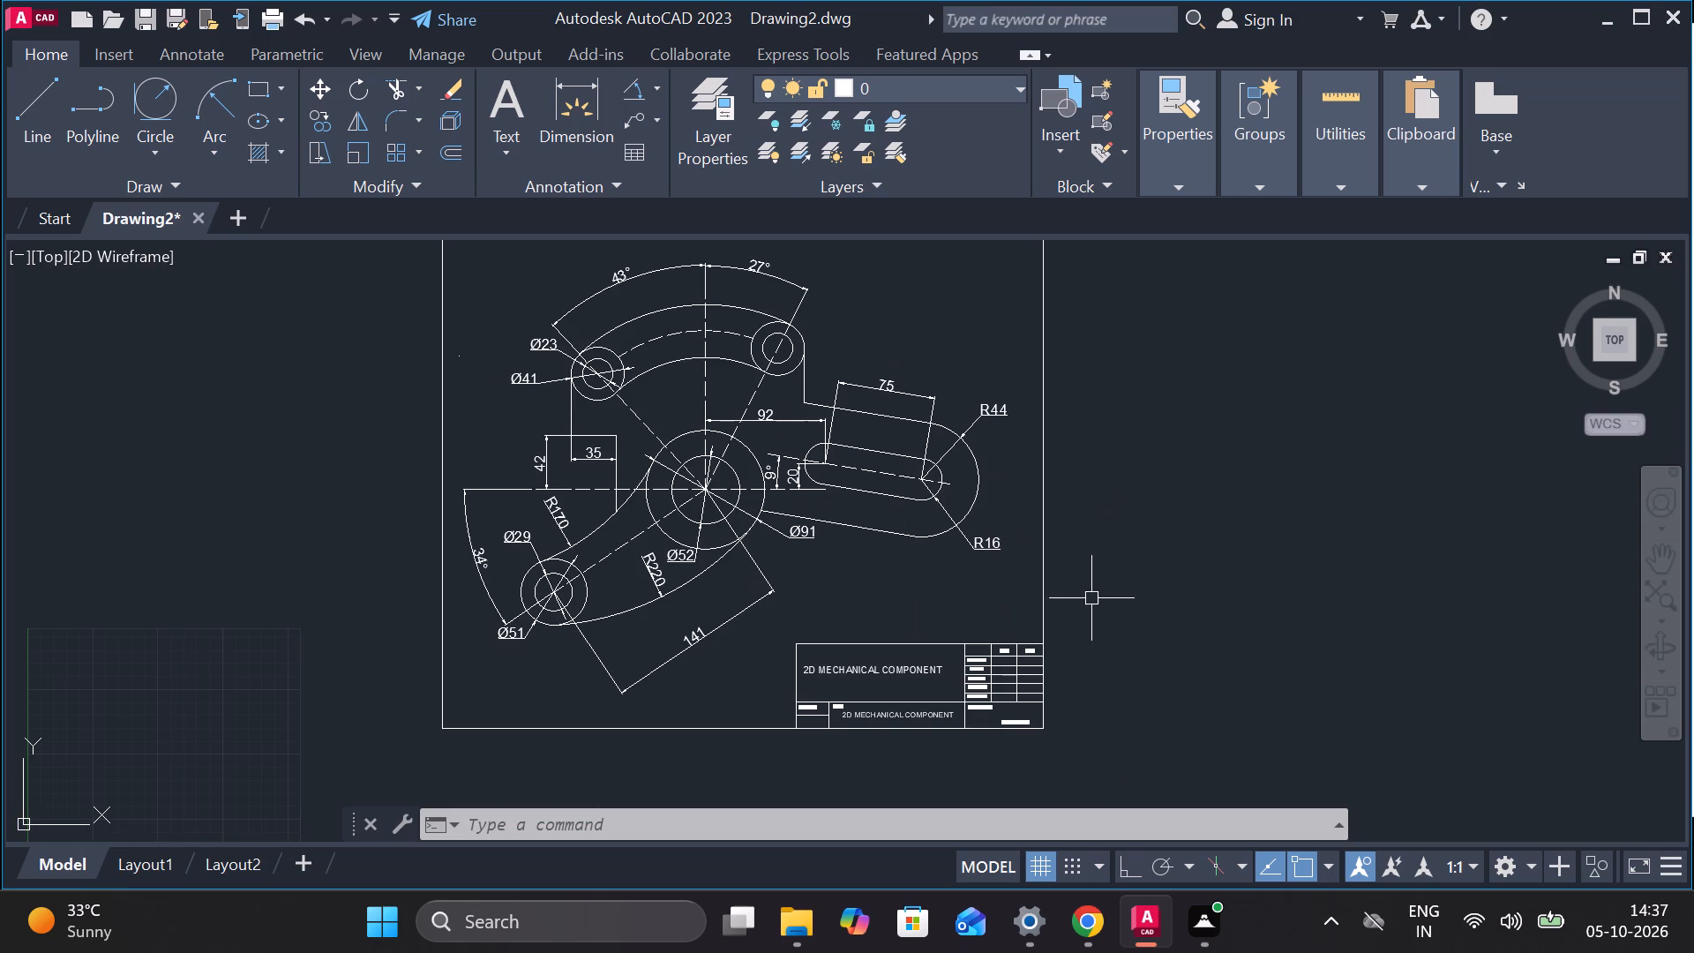
scroll(1152, 610, "down", 1)
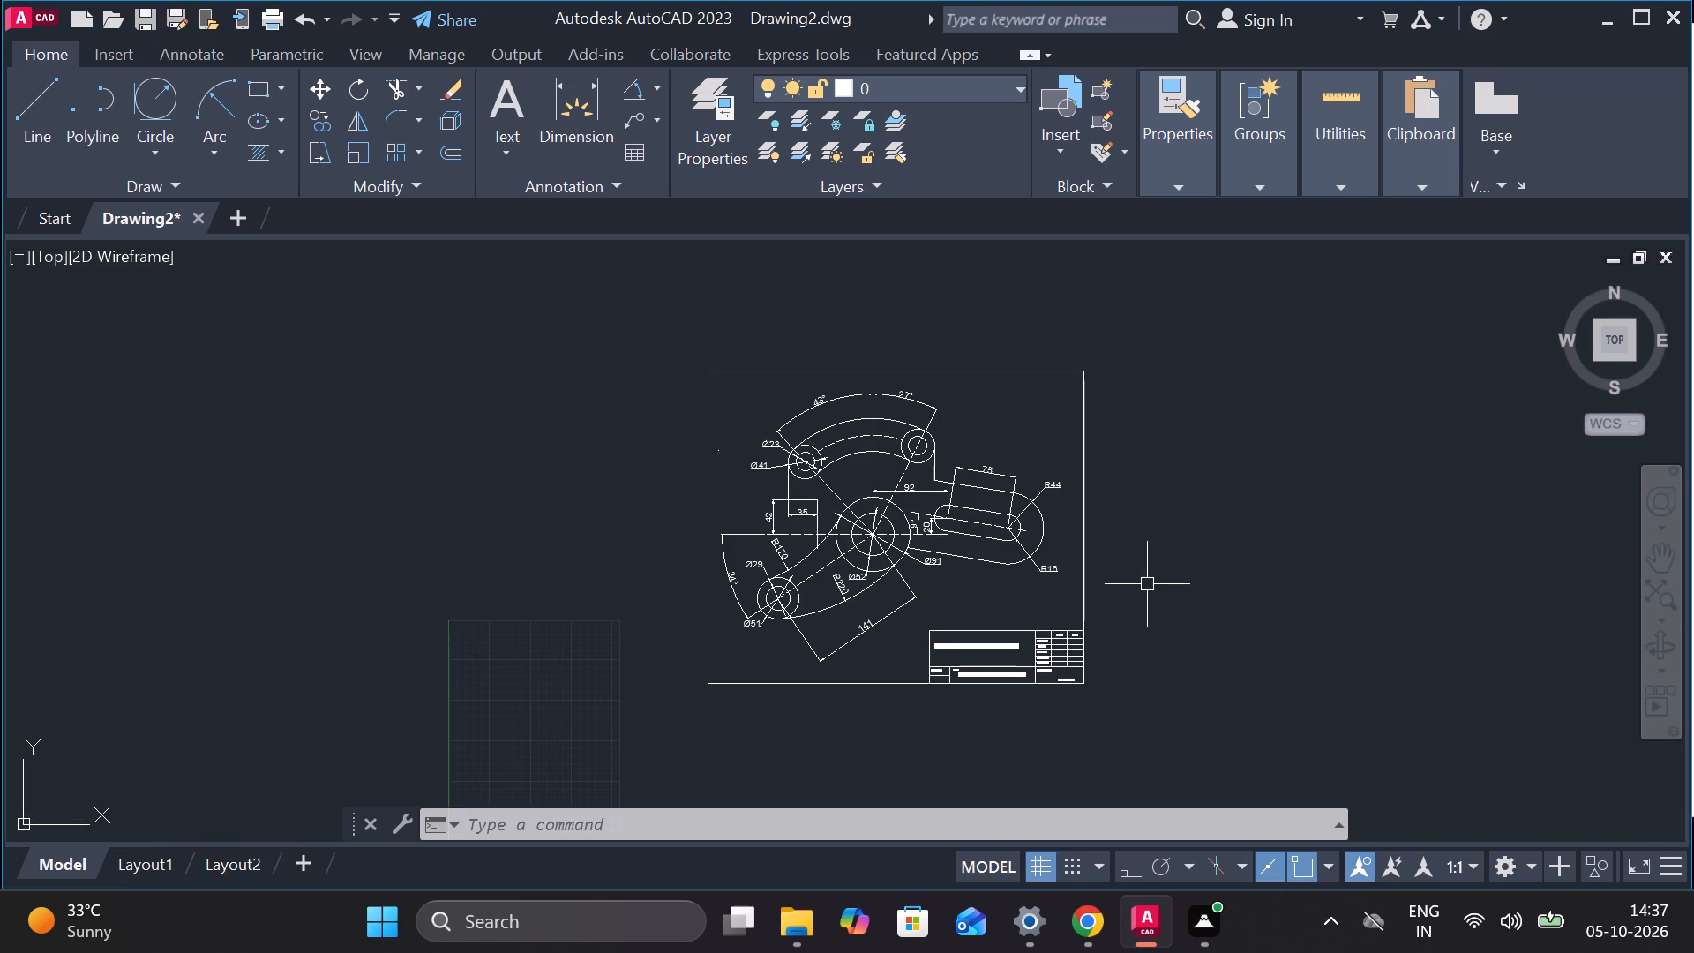
scroll(1147, 584, "up", 1)
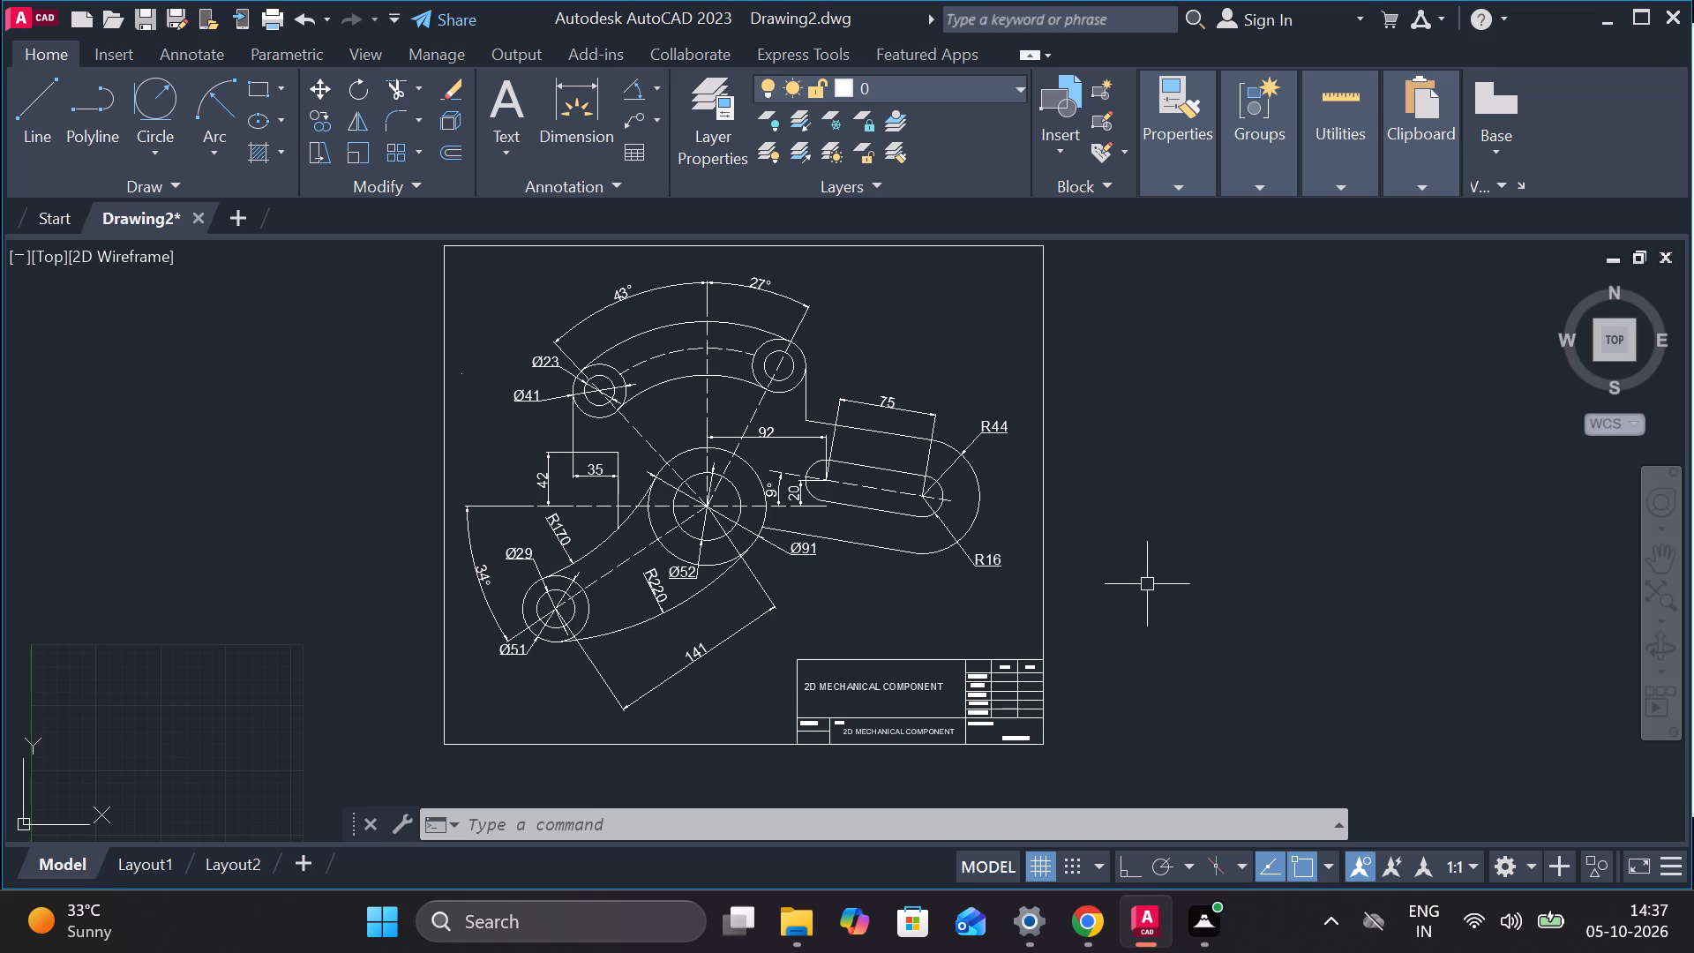
scroll(914, 666, "up", 1)
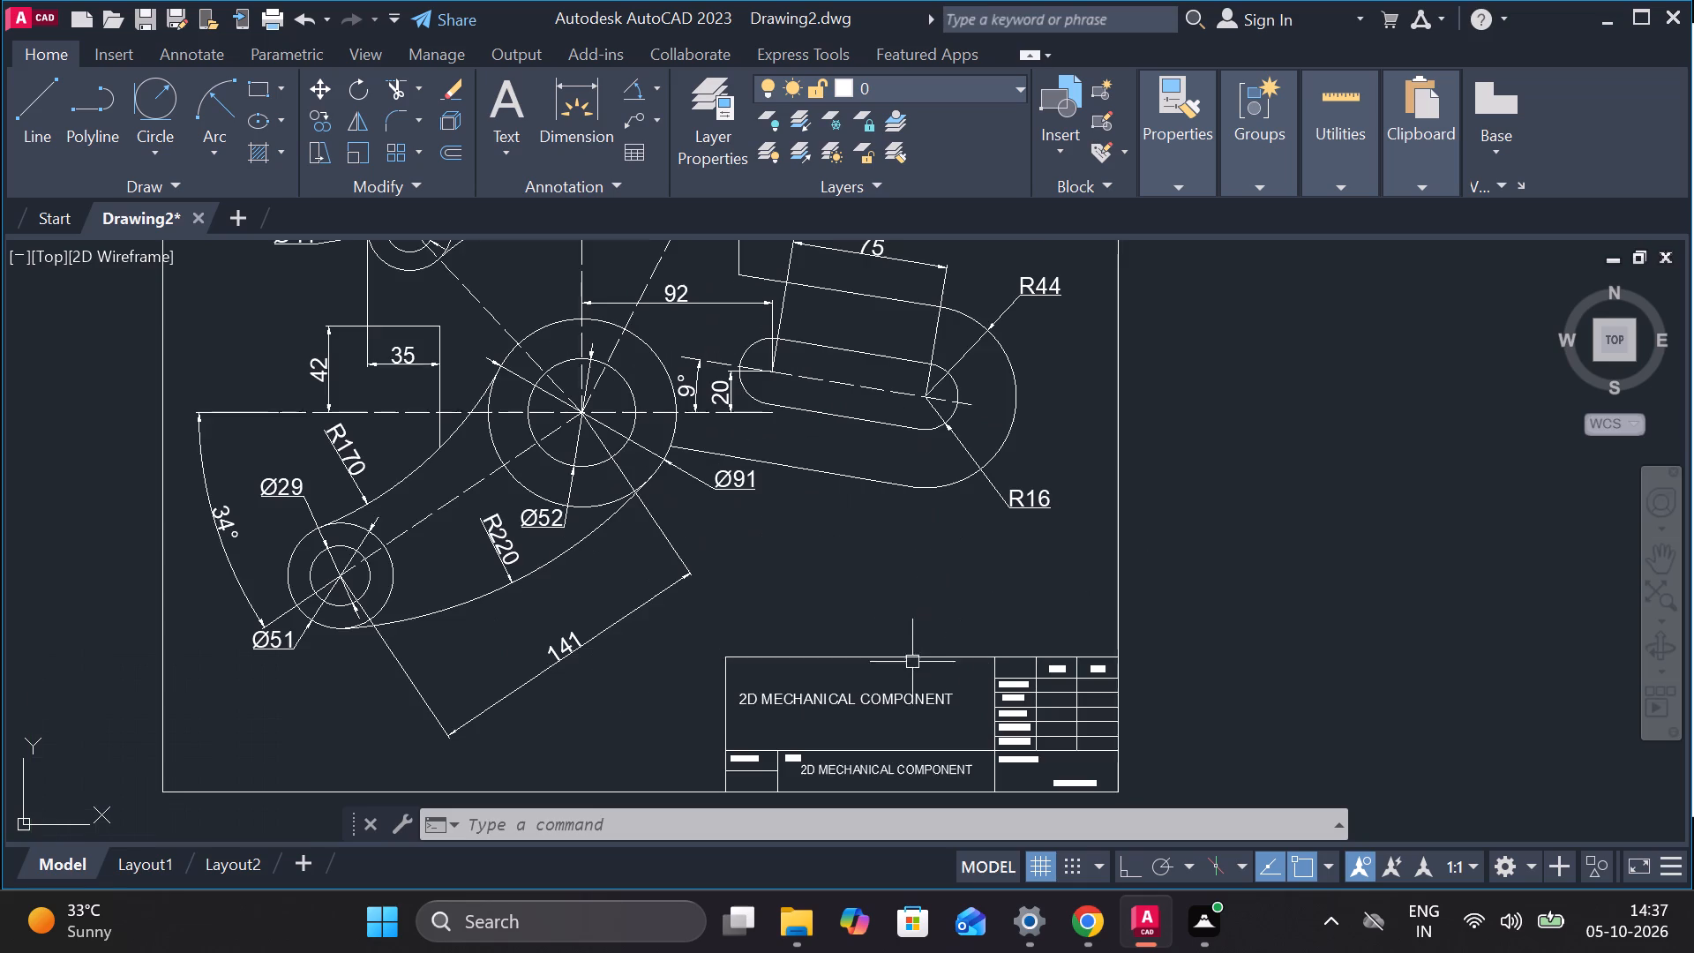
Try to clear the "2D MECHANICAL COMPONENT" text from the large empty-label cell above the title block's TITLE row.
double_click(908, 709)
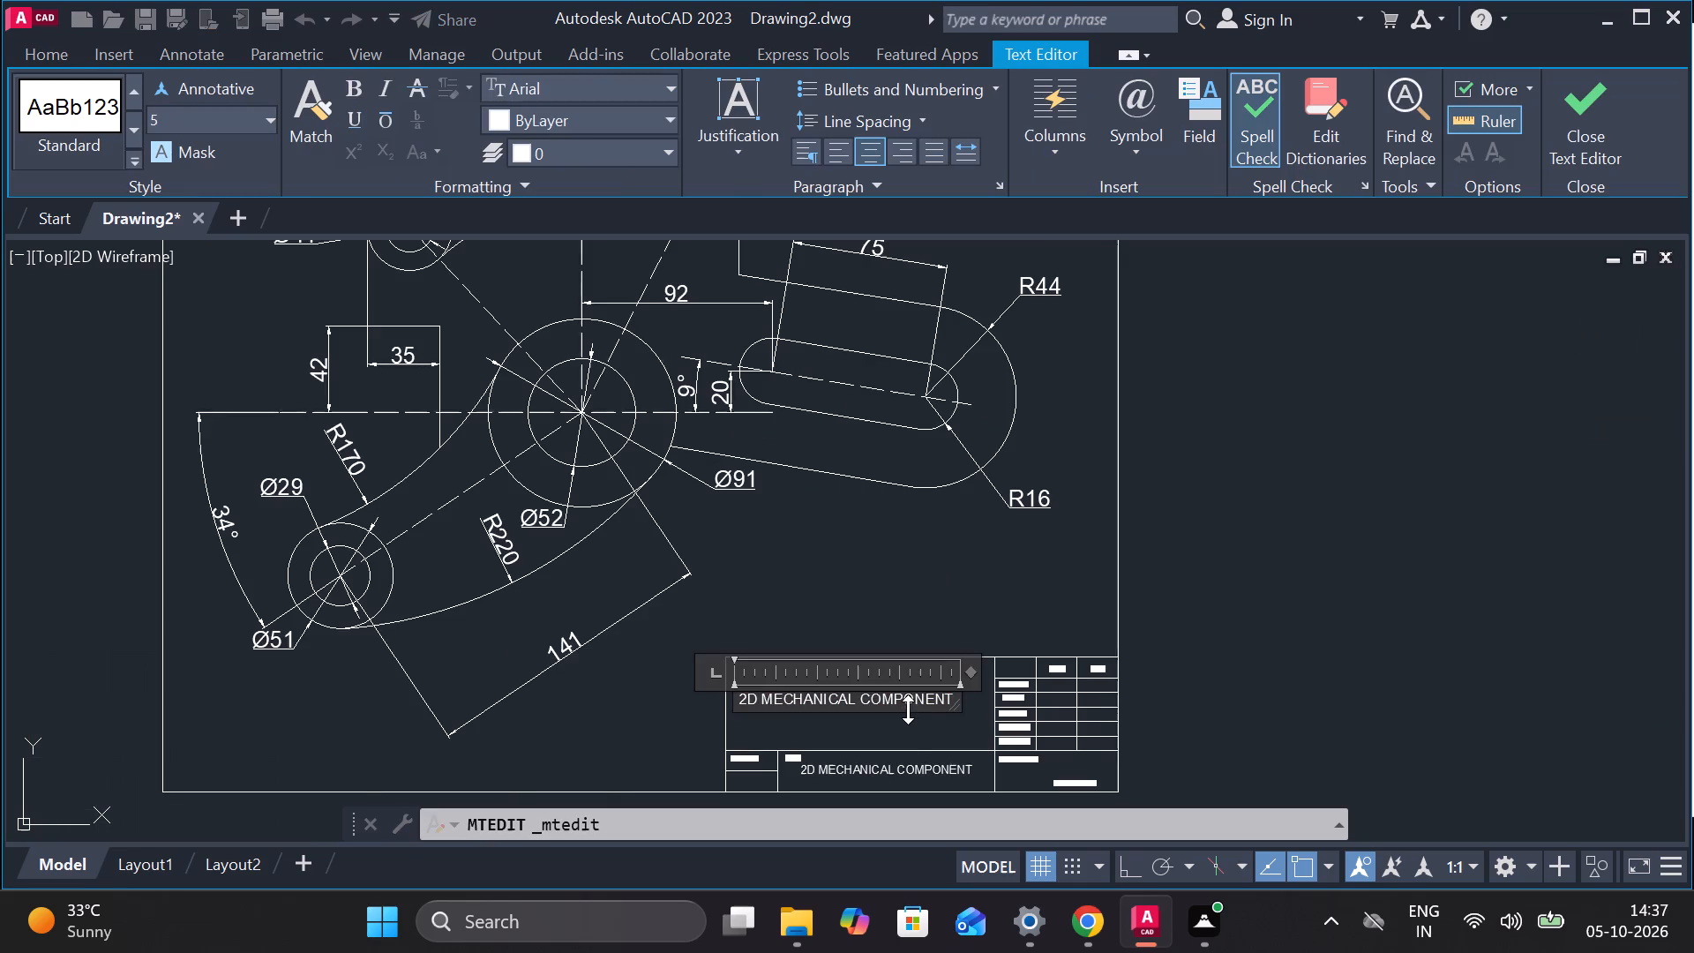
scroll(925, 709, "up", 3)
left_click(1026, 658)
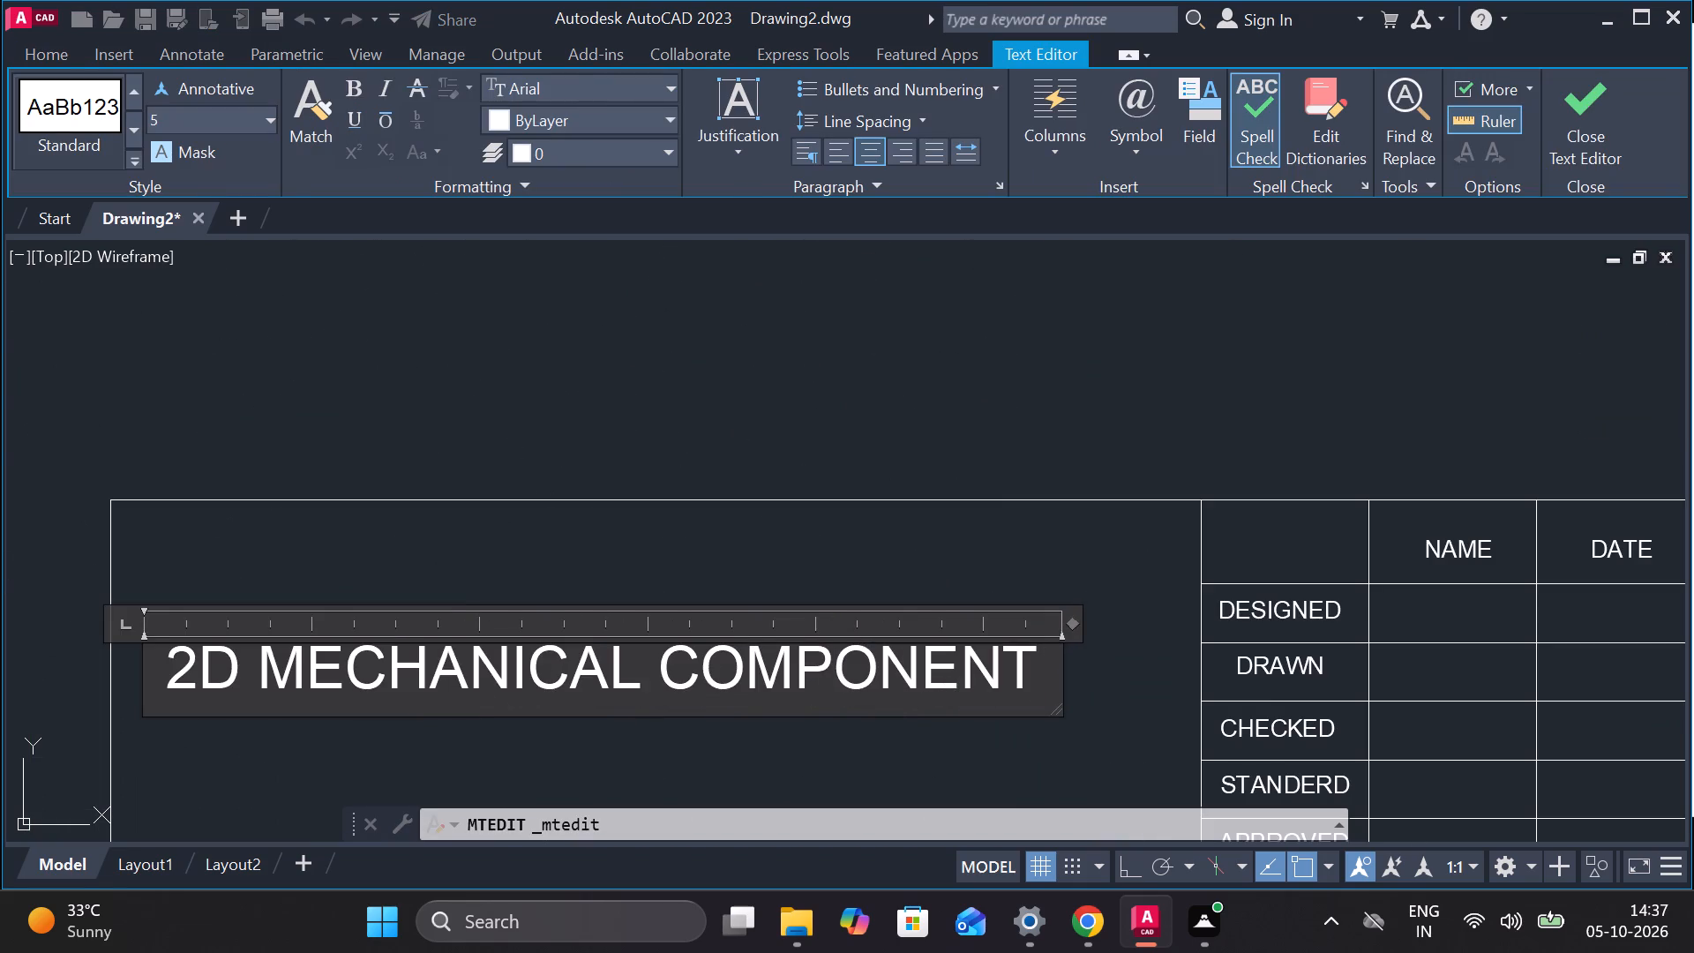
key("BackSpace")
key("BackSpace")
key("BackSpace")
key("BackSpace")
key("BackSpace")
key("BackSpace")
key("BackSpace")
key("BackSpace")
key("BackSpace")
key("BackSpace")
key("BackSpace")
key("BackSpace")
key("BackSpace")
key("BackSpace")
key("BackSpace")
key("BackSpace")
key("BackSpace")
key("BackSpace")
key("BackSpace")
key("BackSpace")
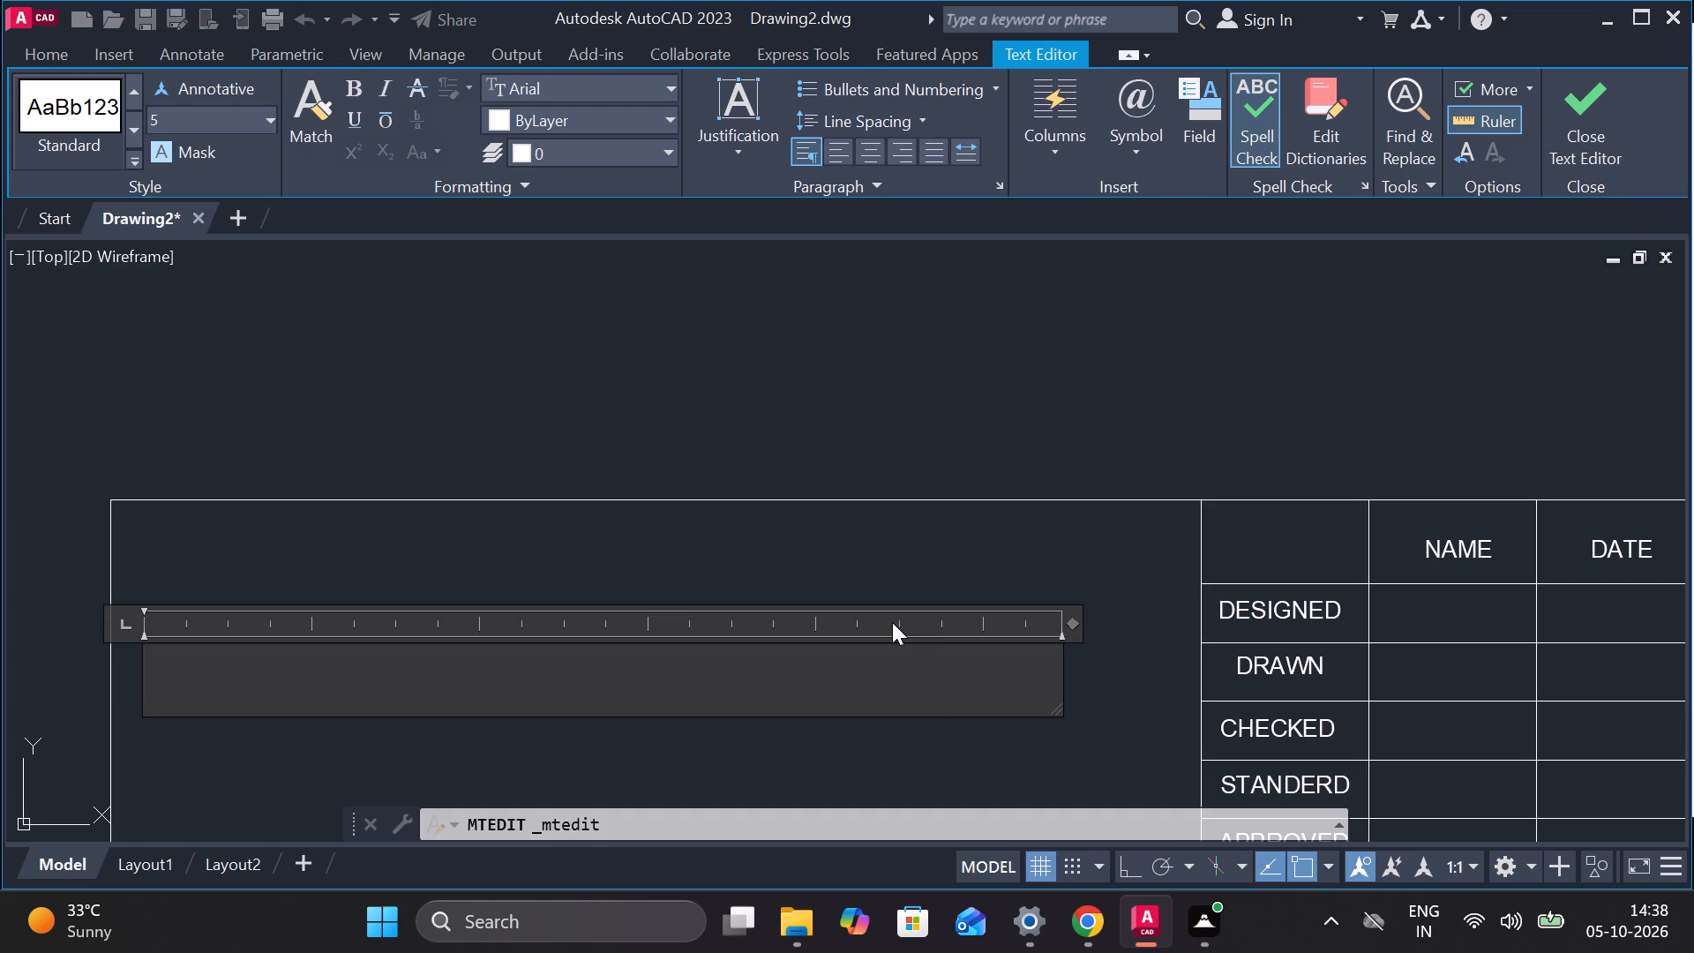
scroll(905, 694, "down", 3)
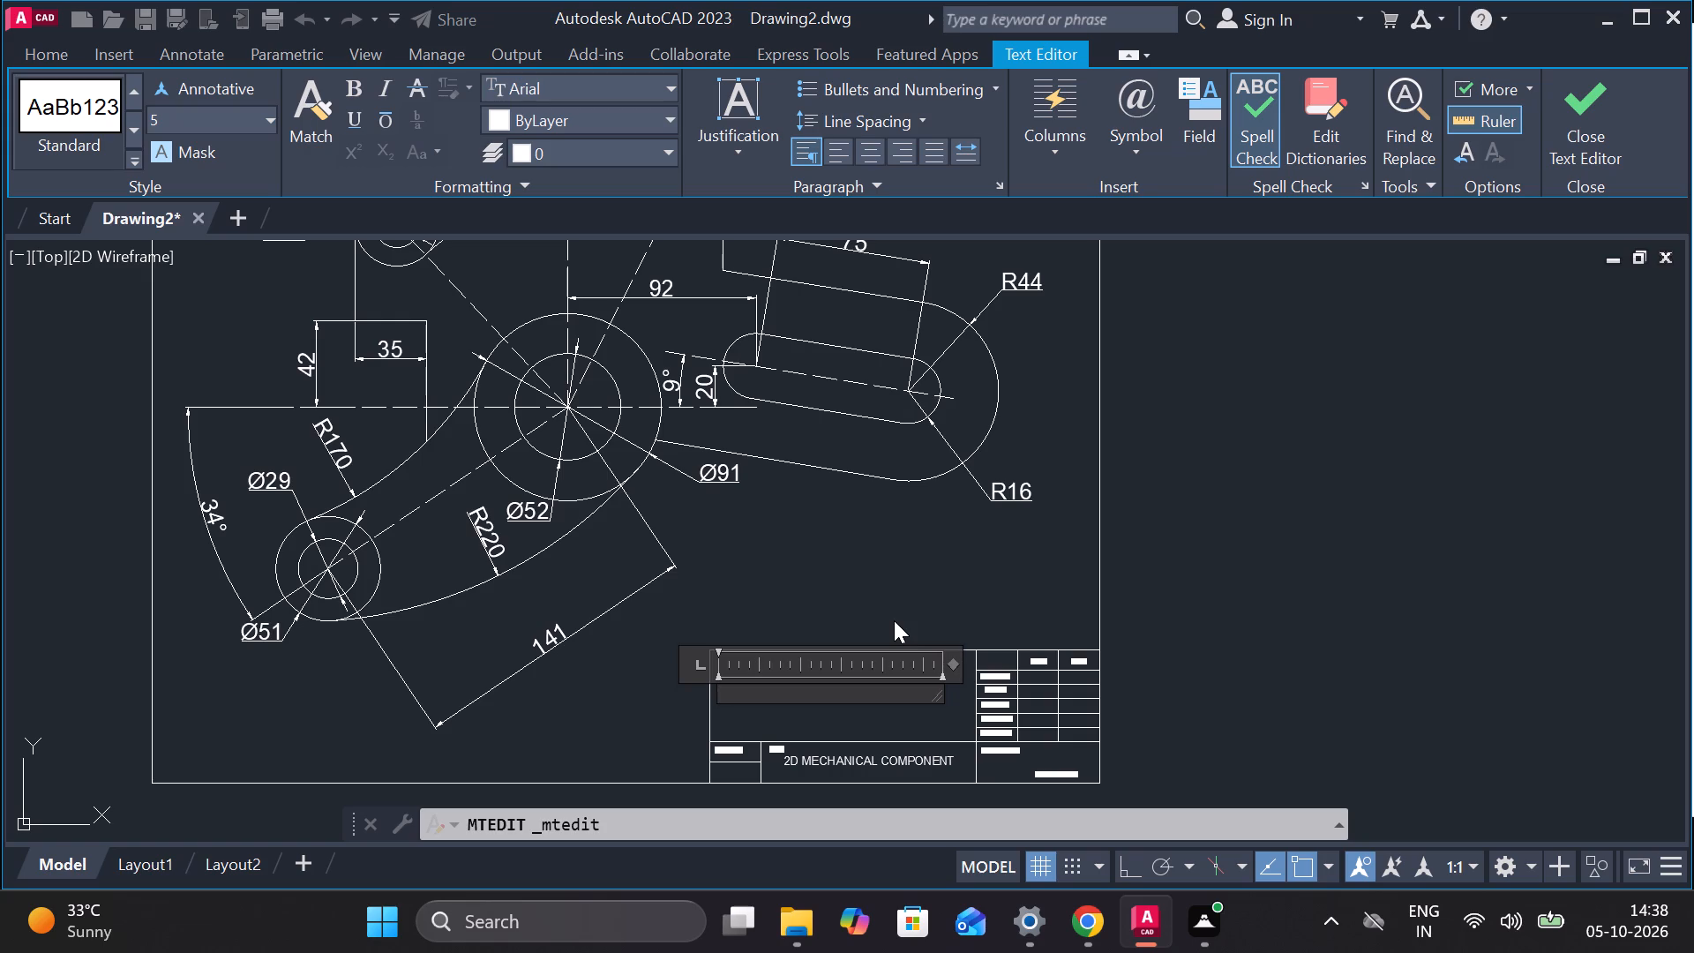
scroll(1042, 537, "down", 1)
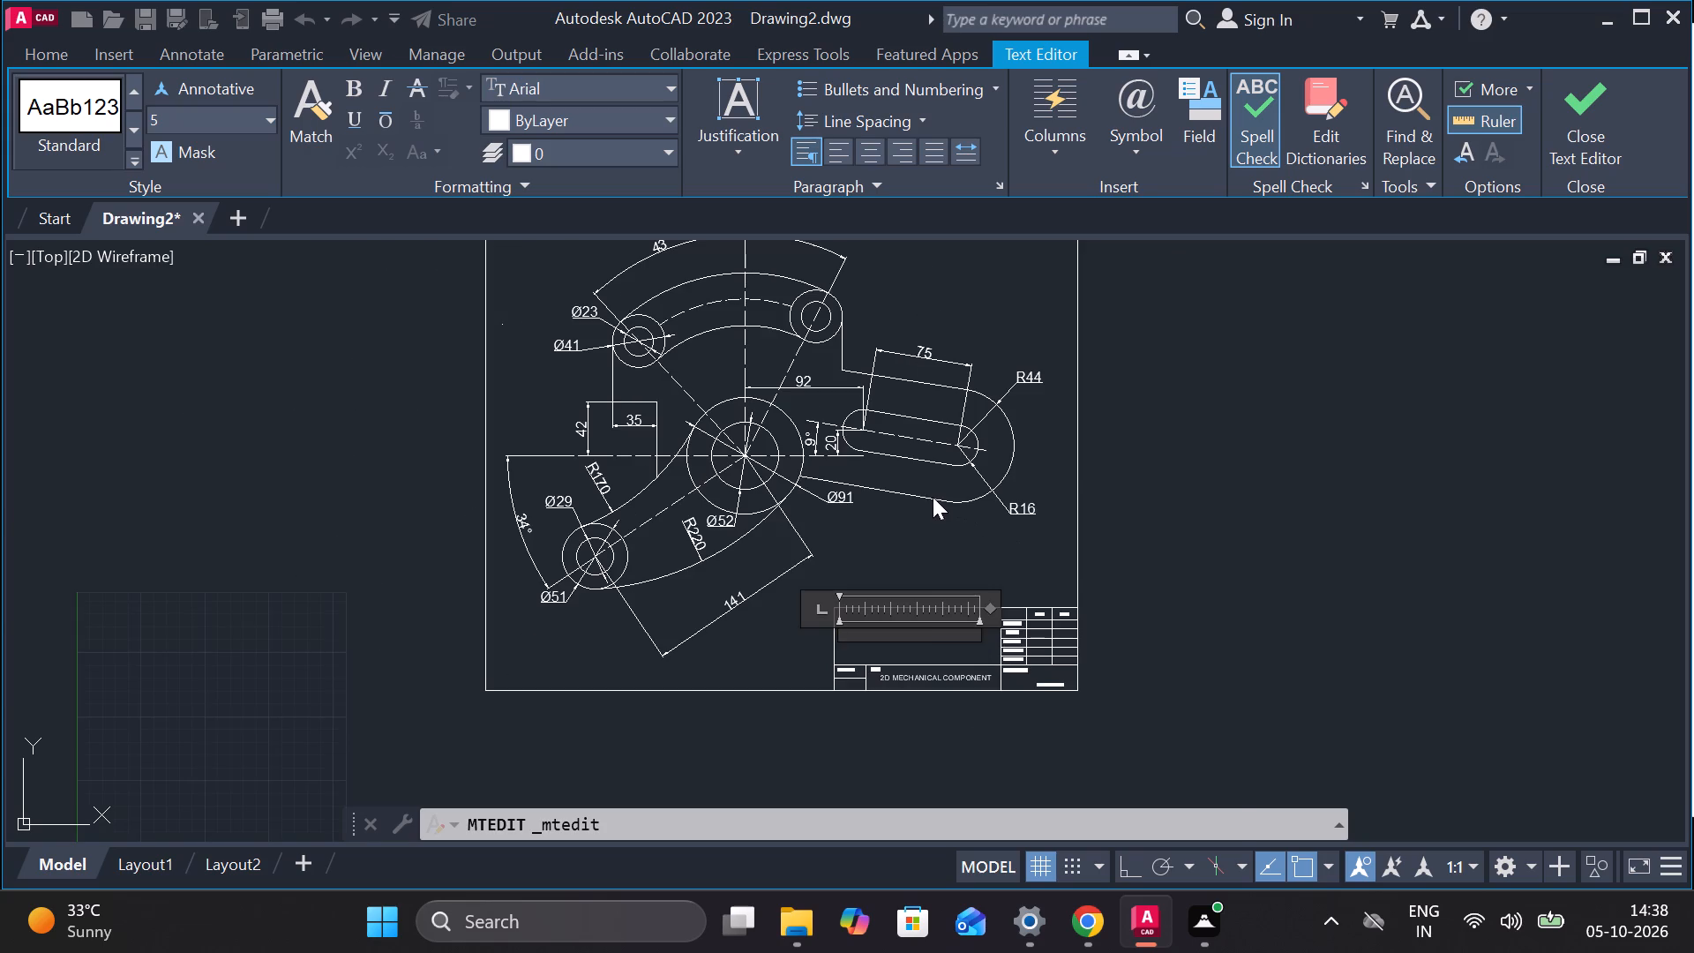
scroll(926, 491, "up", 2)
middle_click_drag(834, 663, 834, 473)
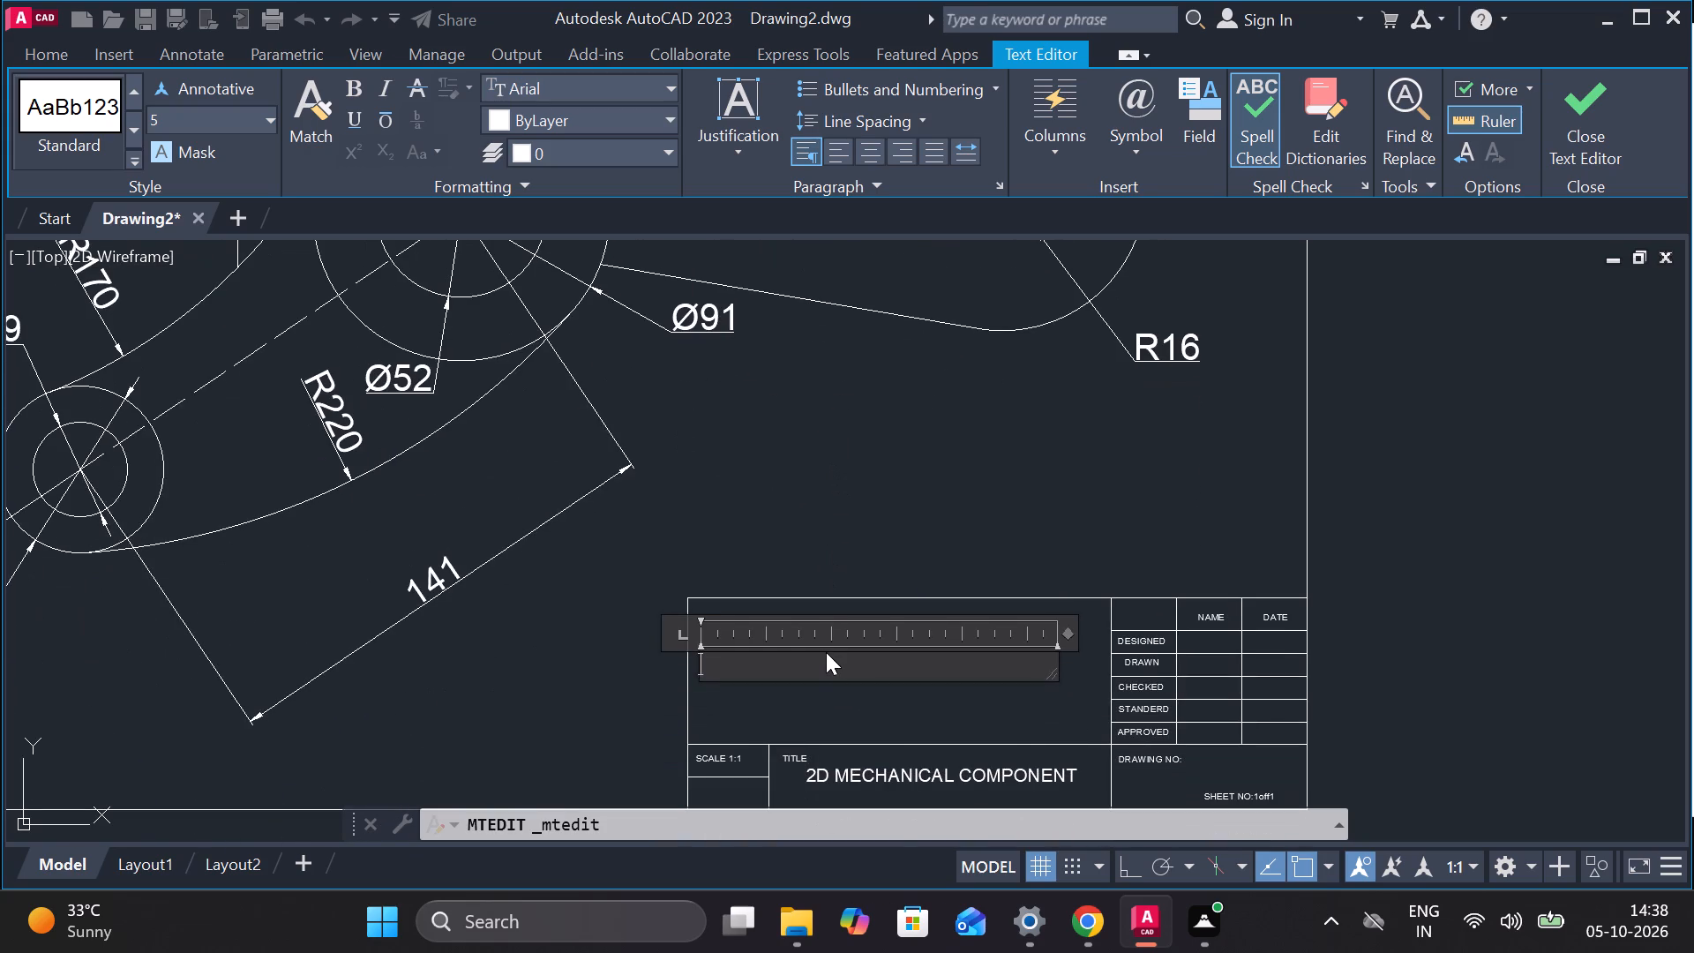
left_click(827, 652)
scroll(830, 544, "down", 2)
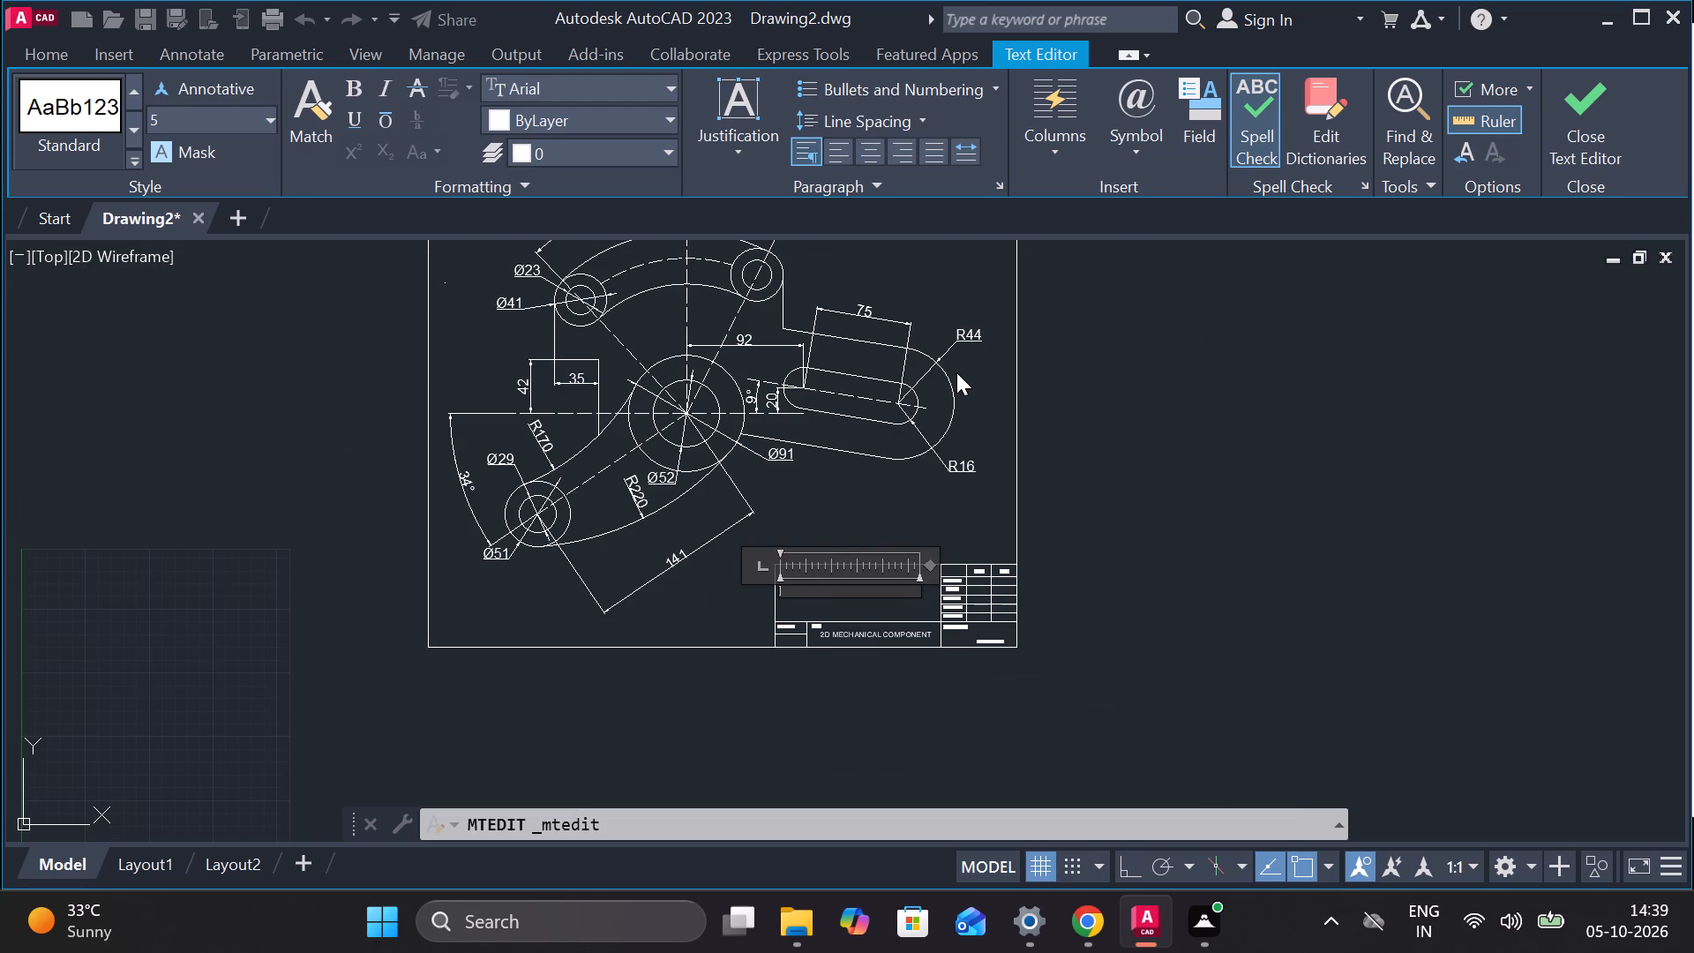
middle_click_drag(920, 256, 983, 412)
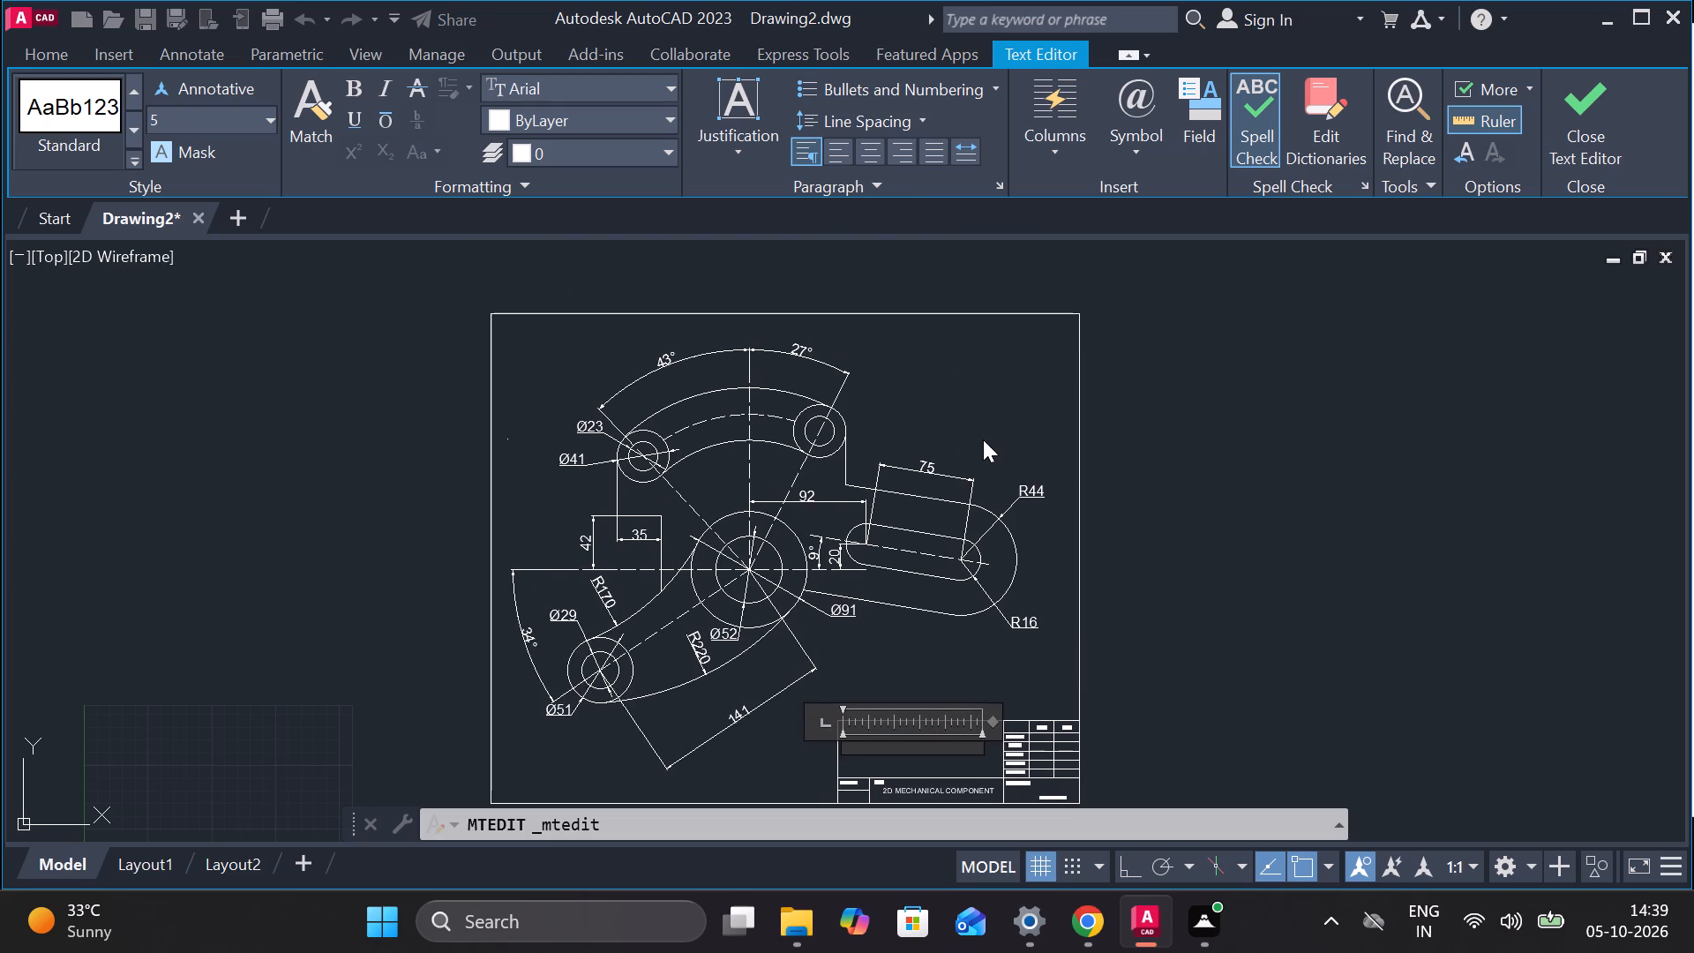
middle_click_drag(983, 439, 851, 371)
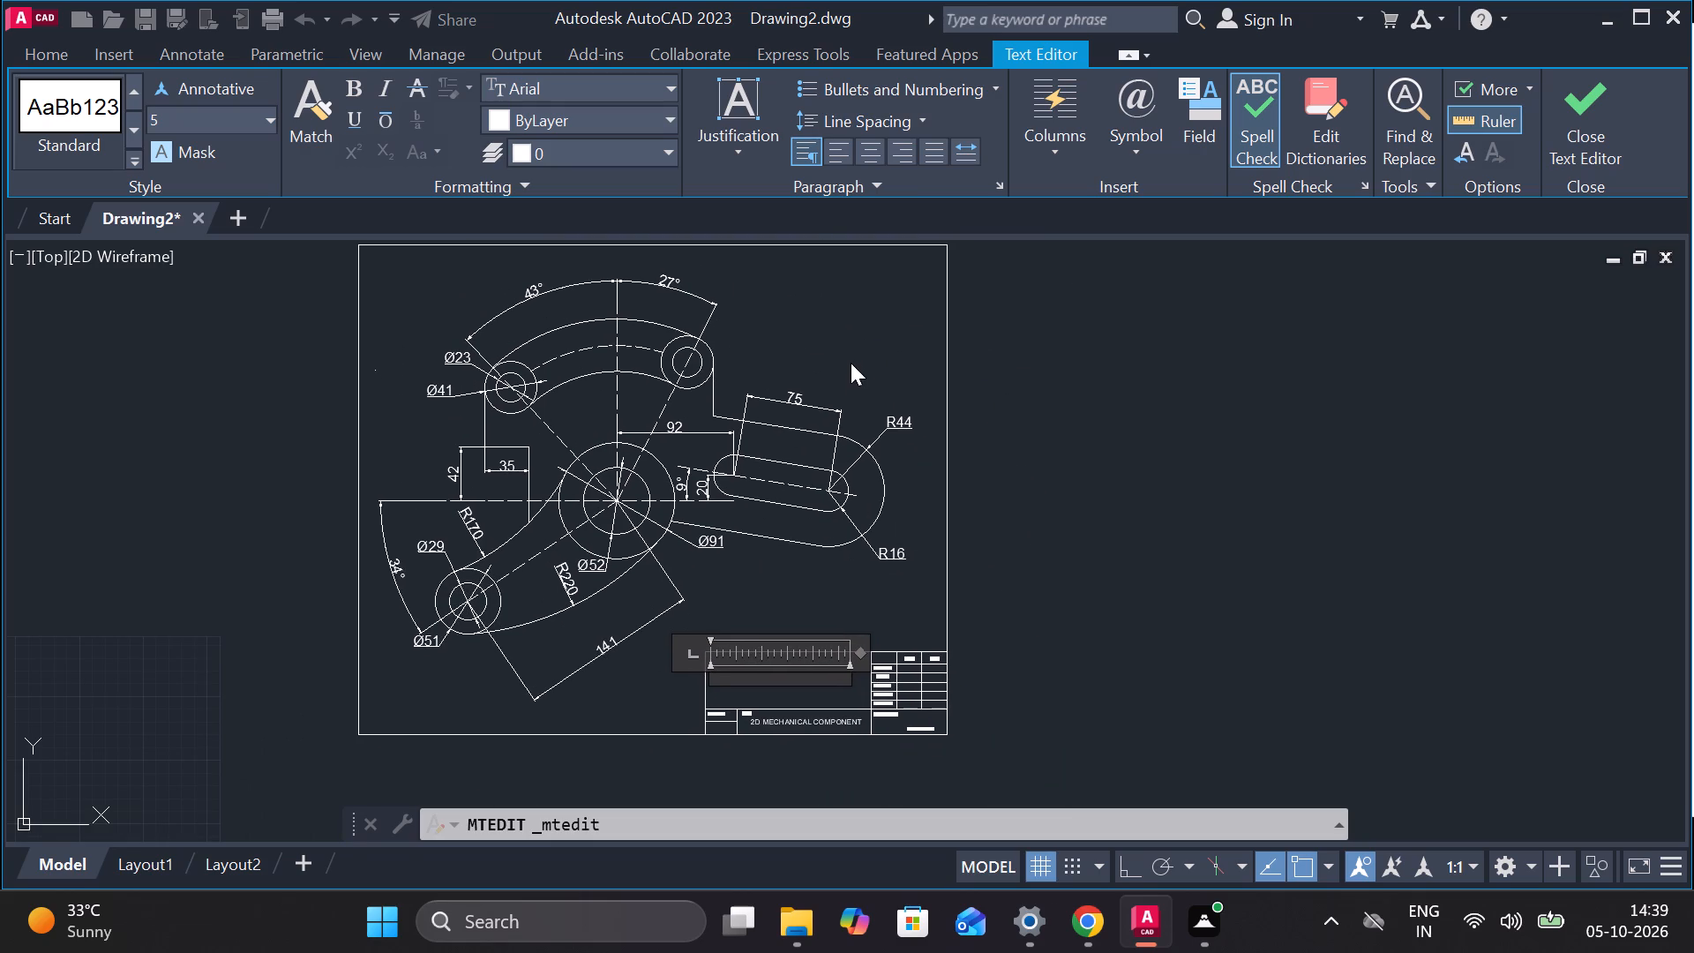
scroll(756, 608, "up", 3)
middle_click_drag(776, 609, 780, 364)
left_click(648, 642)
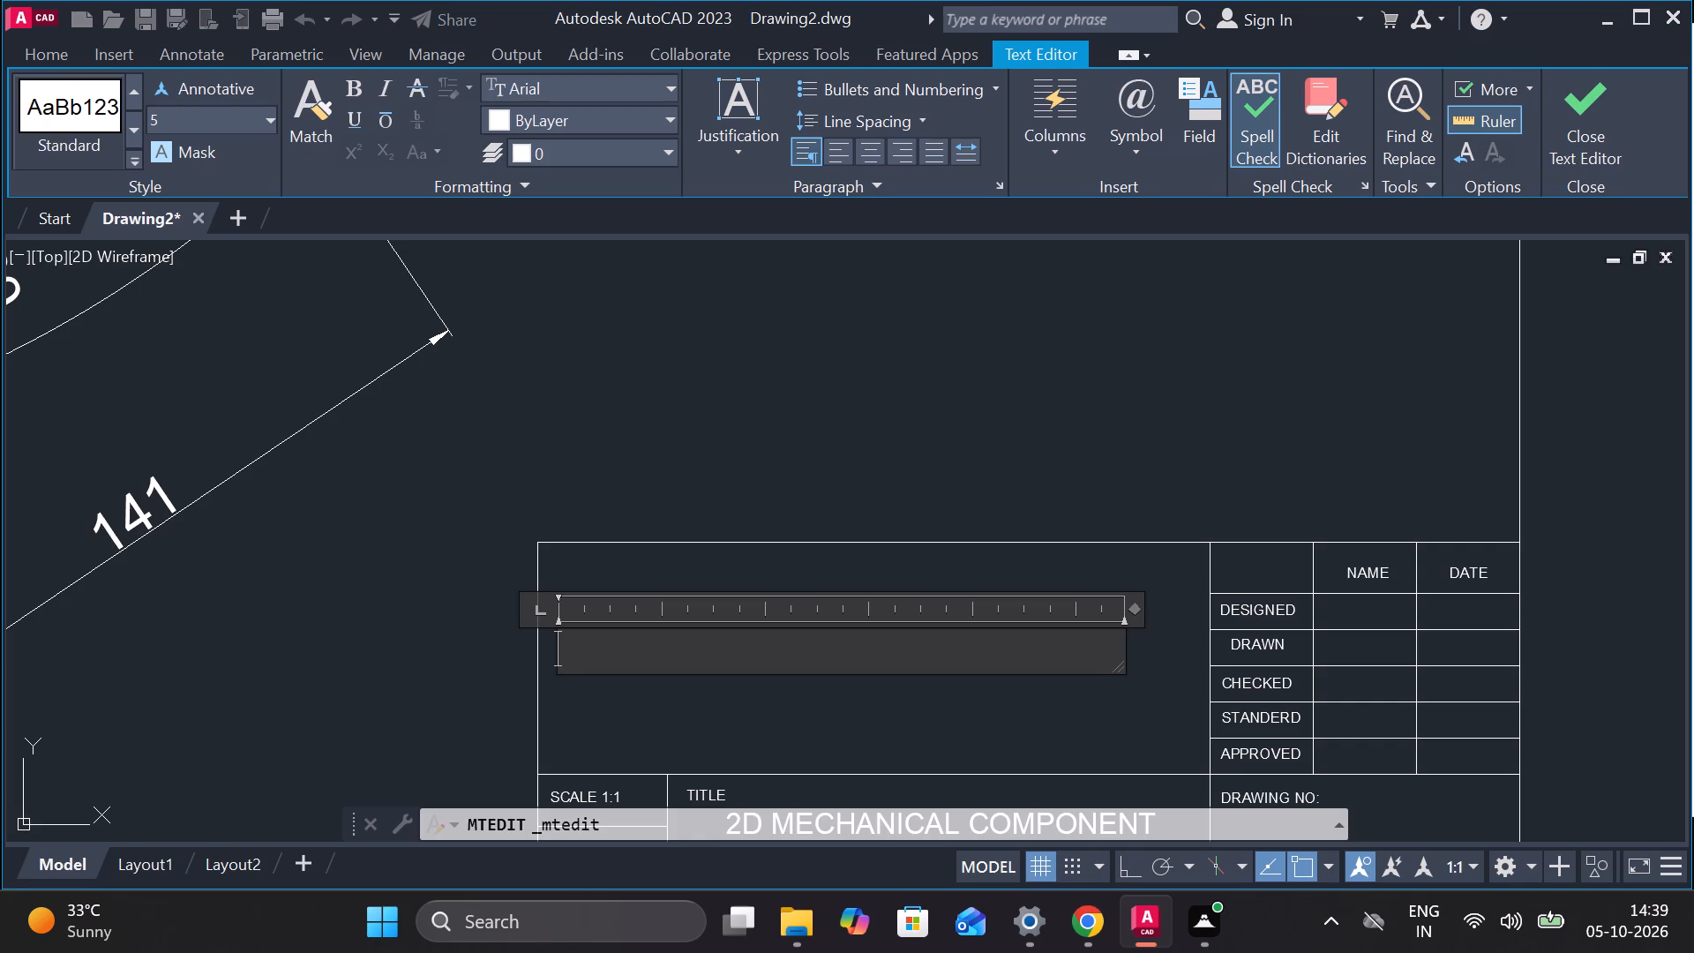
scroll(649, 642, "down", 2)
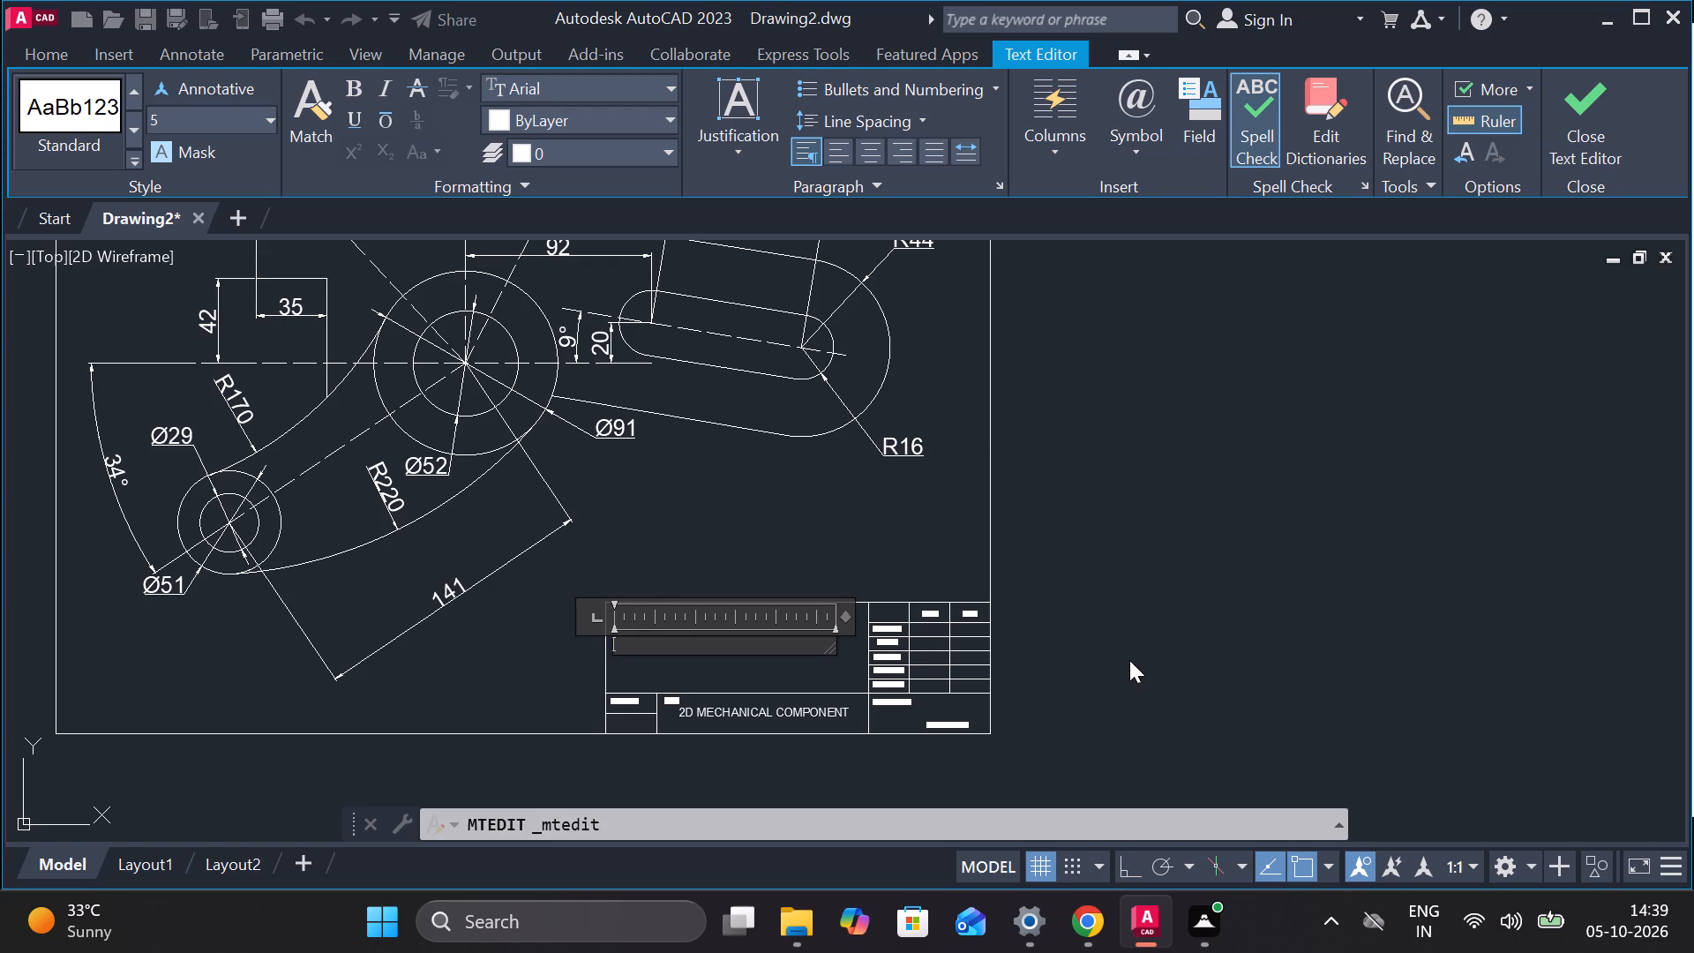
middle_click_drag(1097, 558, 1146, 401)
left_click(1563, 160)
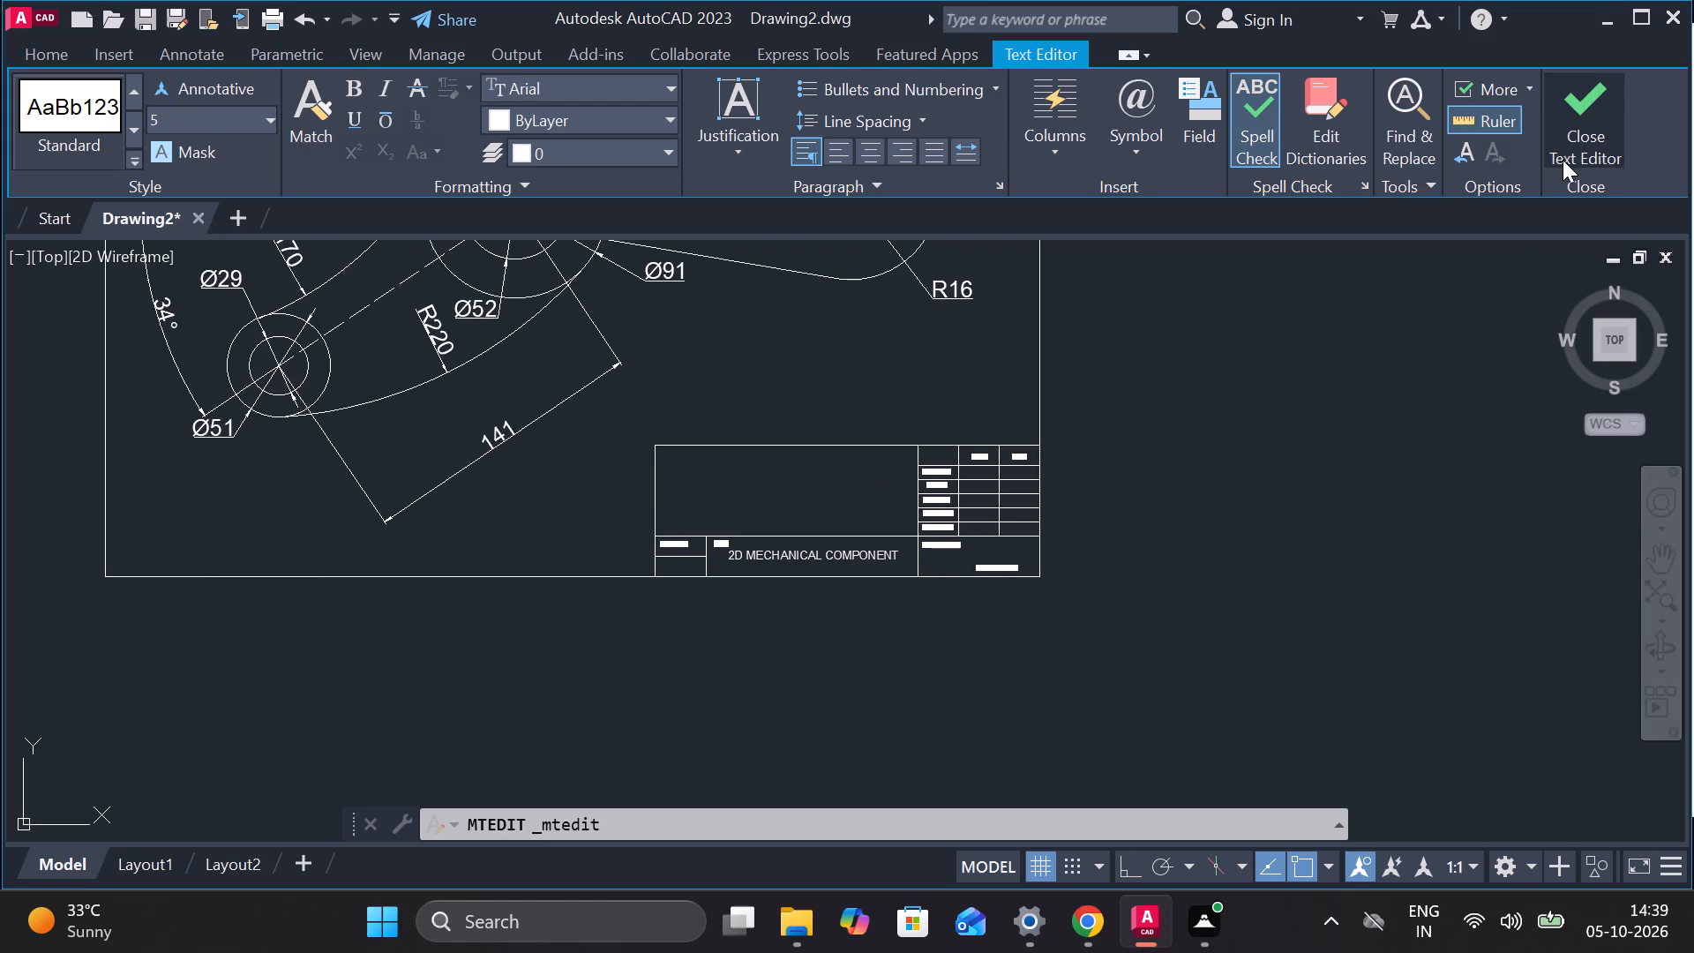
Draw a circle of radius 2 near the left side of the empty cell below SCALE 1:1 in the title block.
scroll(952, 567, "up", 2)
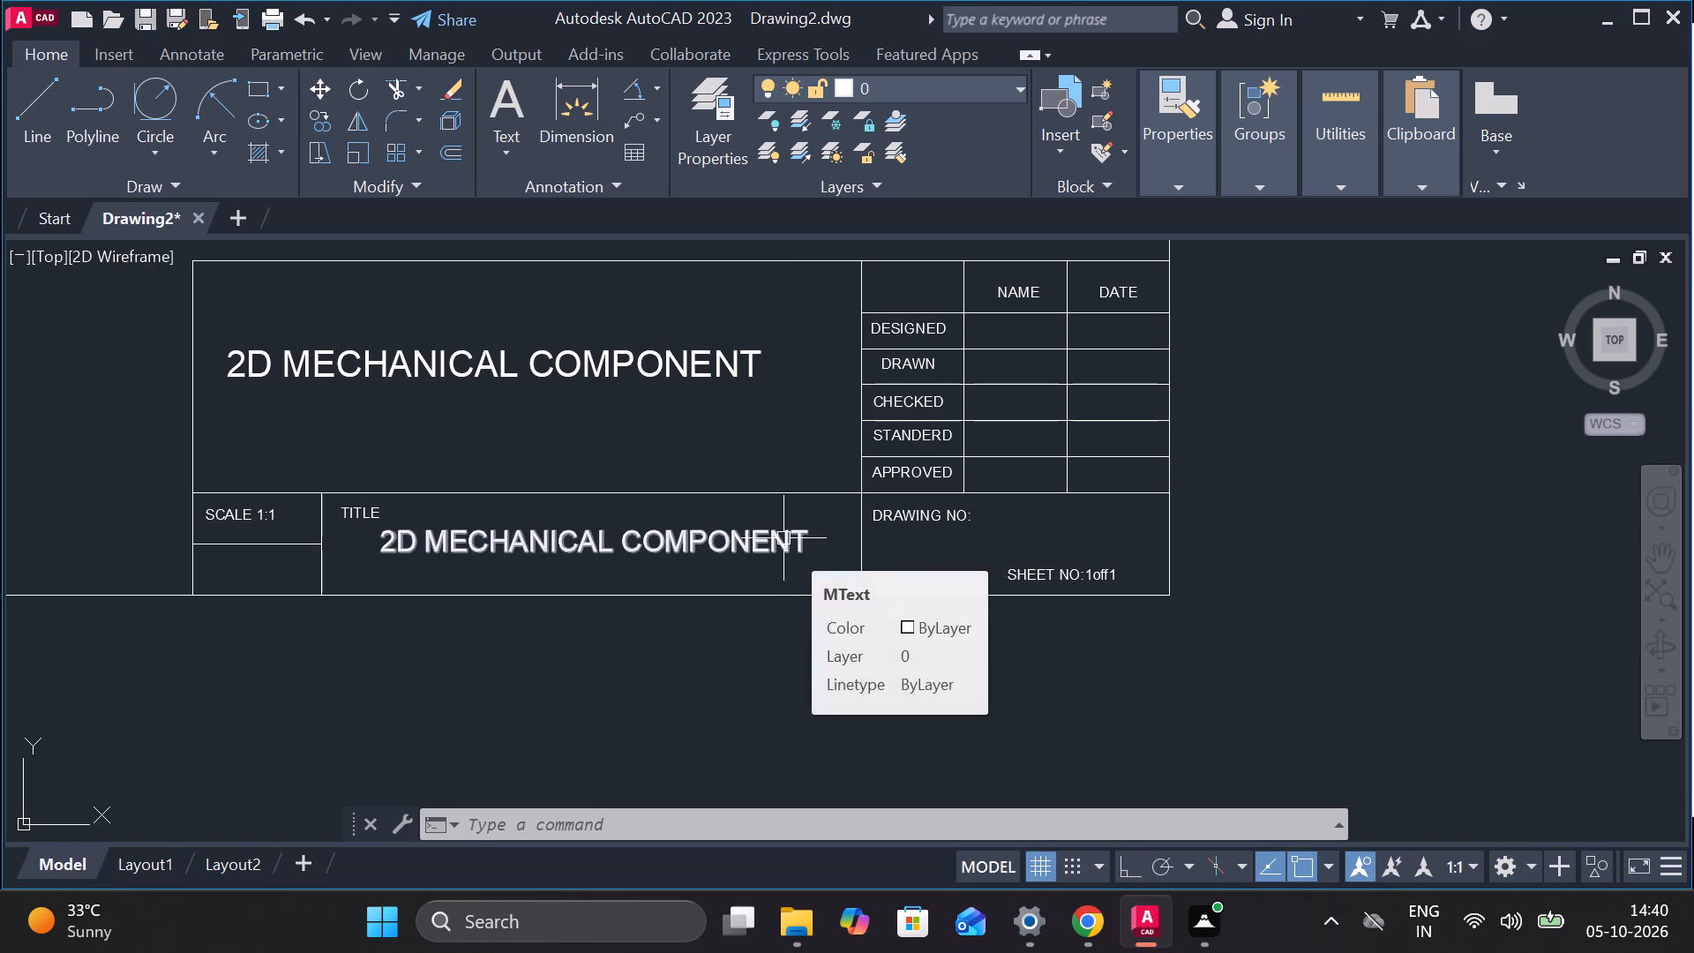
scroll(243, 649, "up", 1)
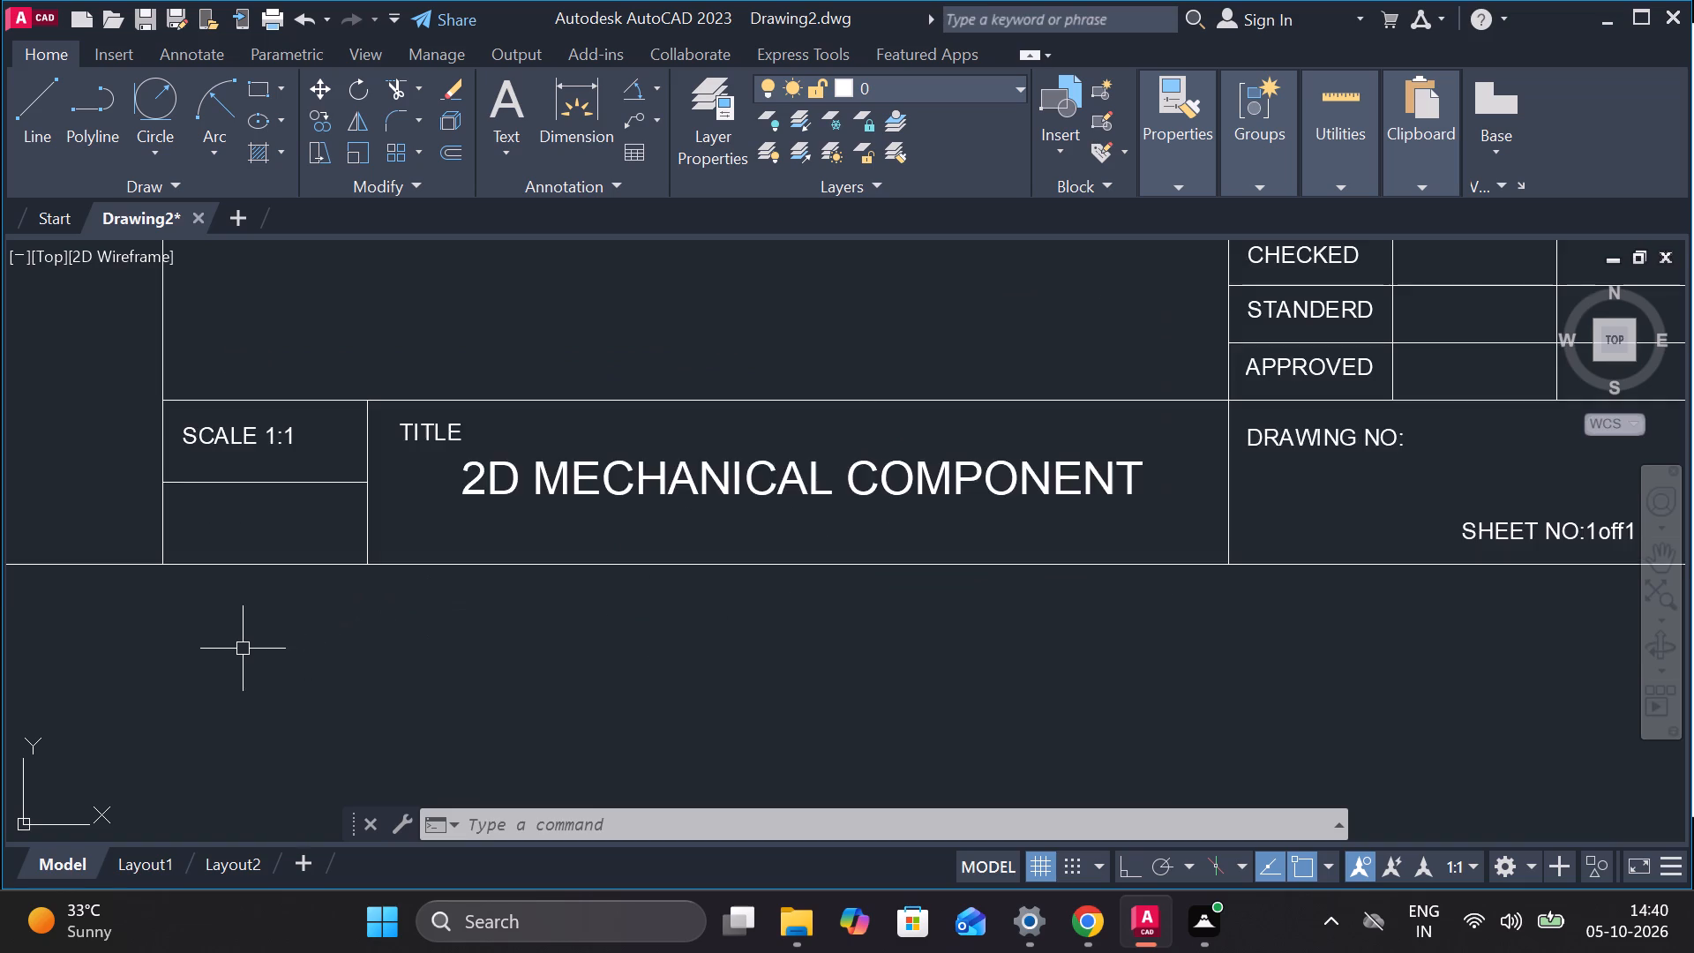
scroll(239, 649, "up", 1)
middle_click_drag(288, 609, 461, 695)
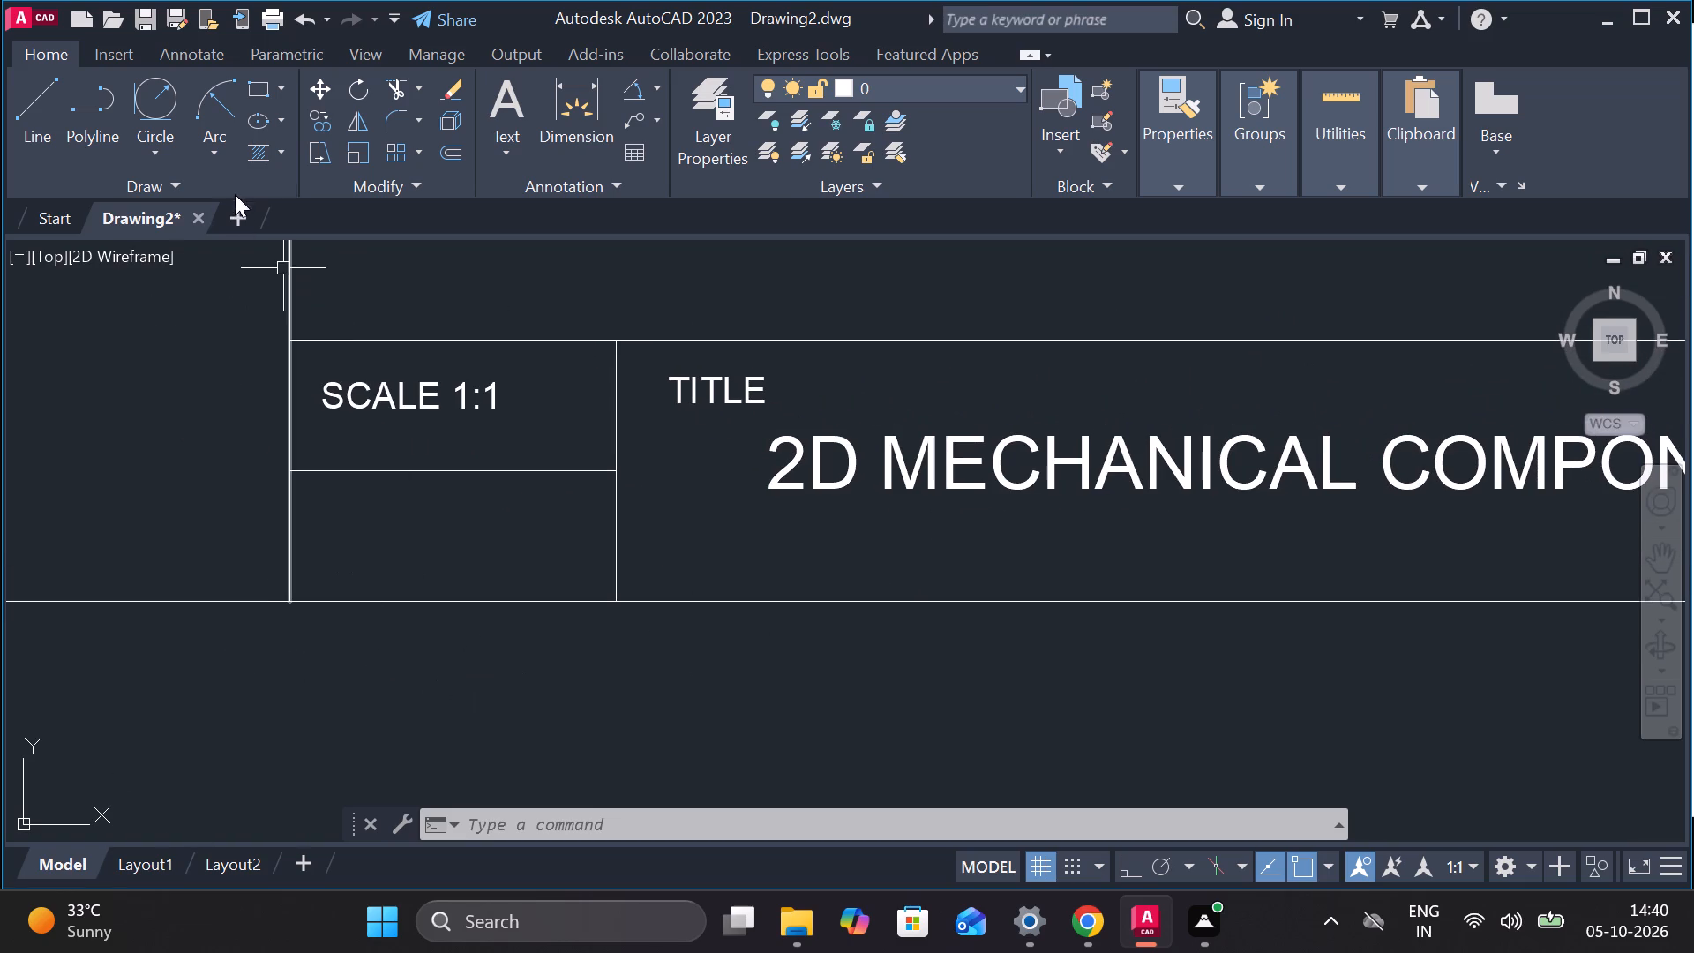
left_click(161, 161)
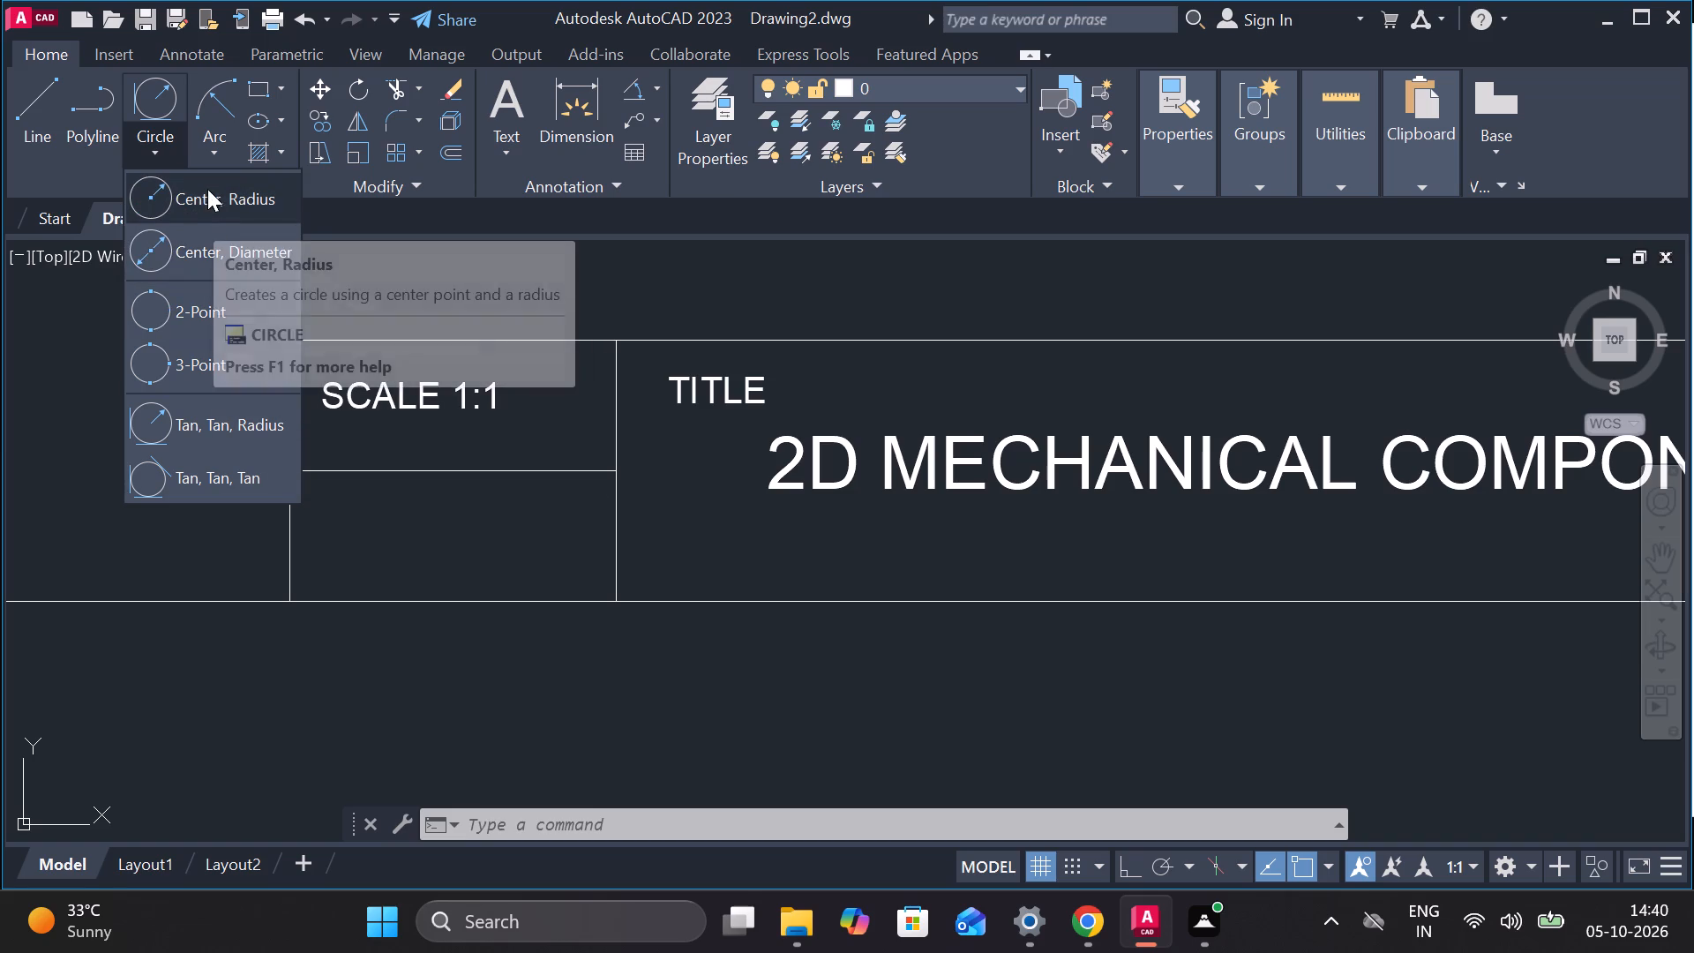
left_click(202, 200)
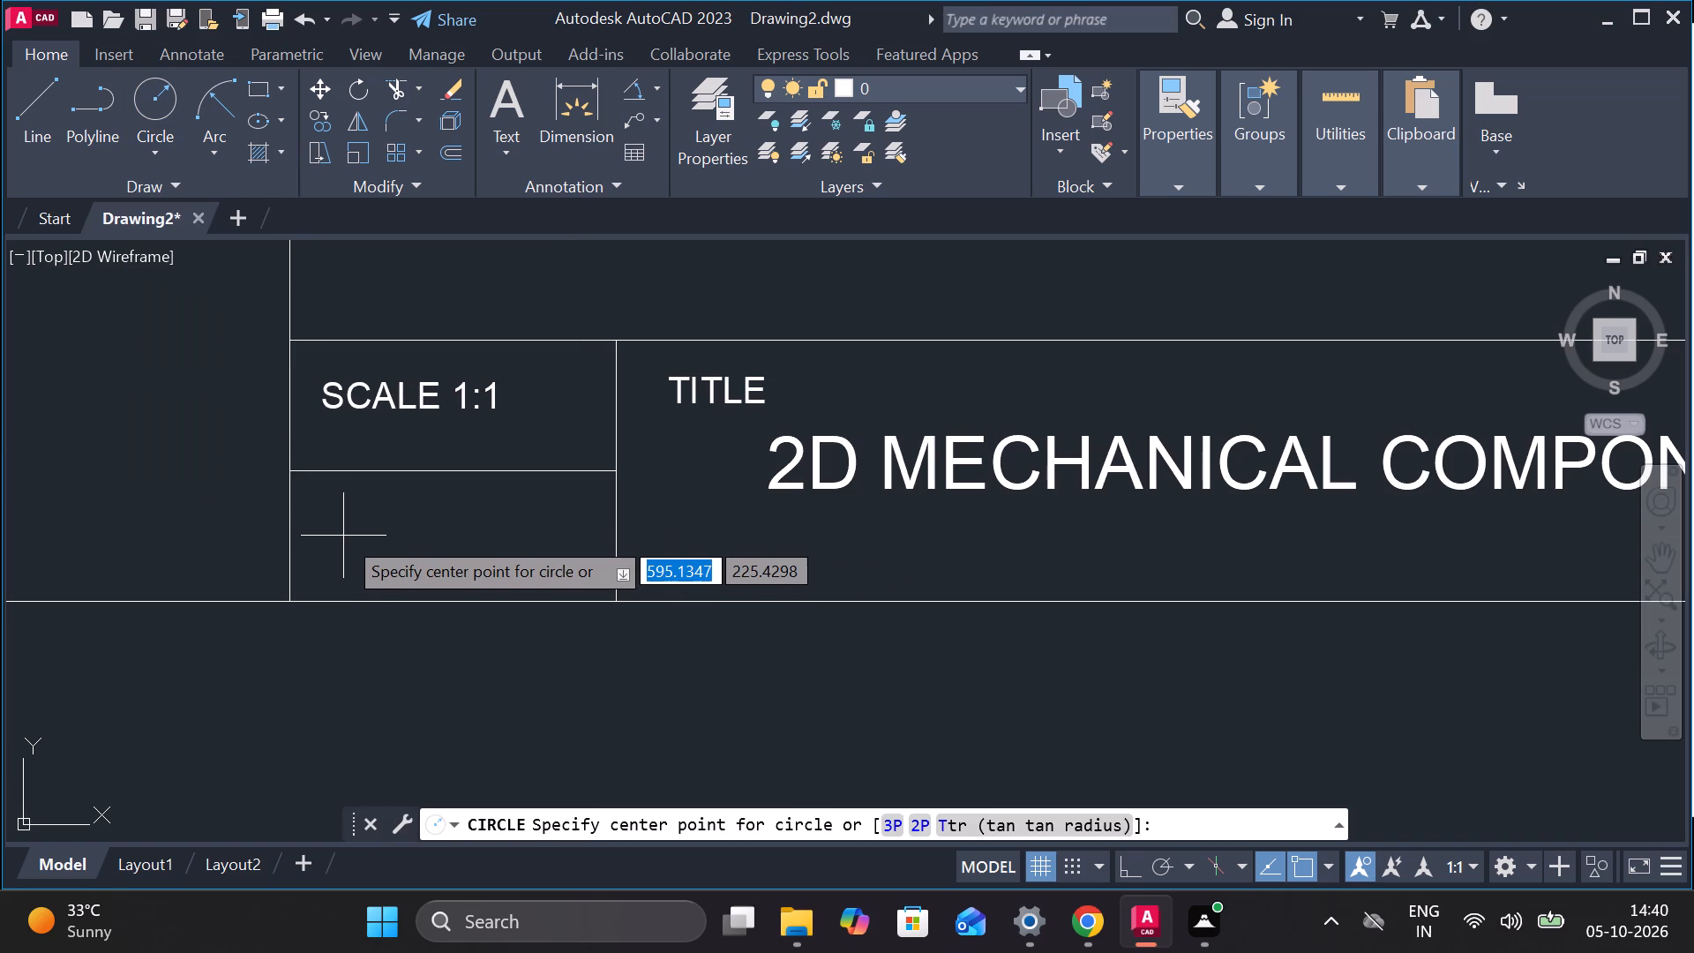
left_click(343, 534)
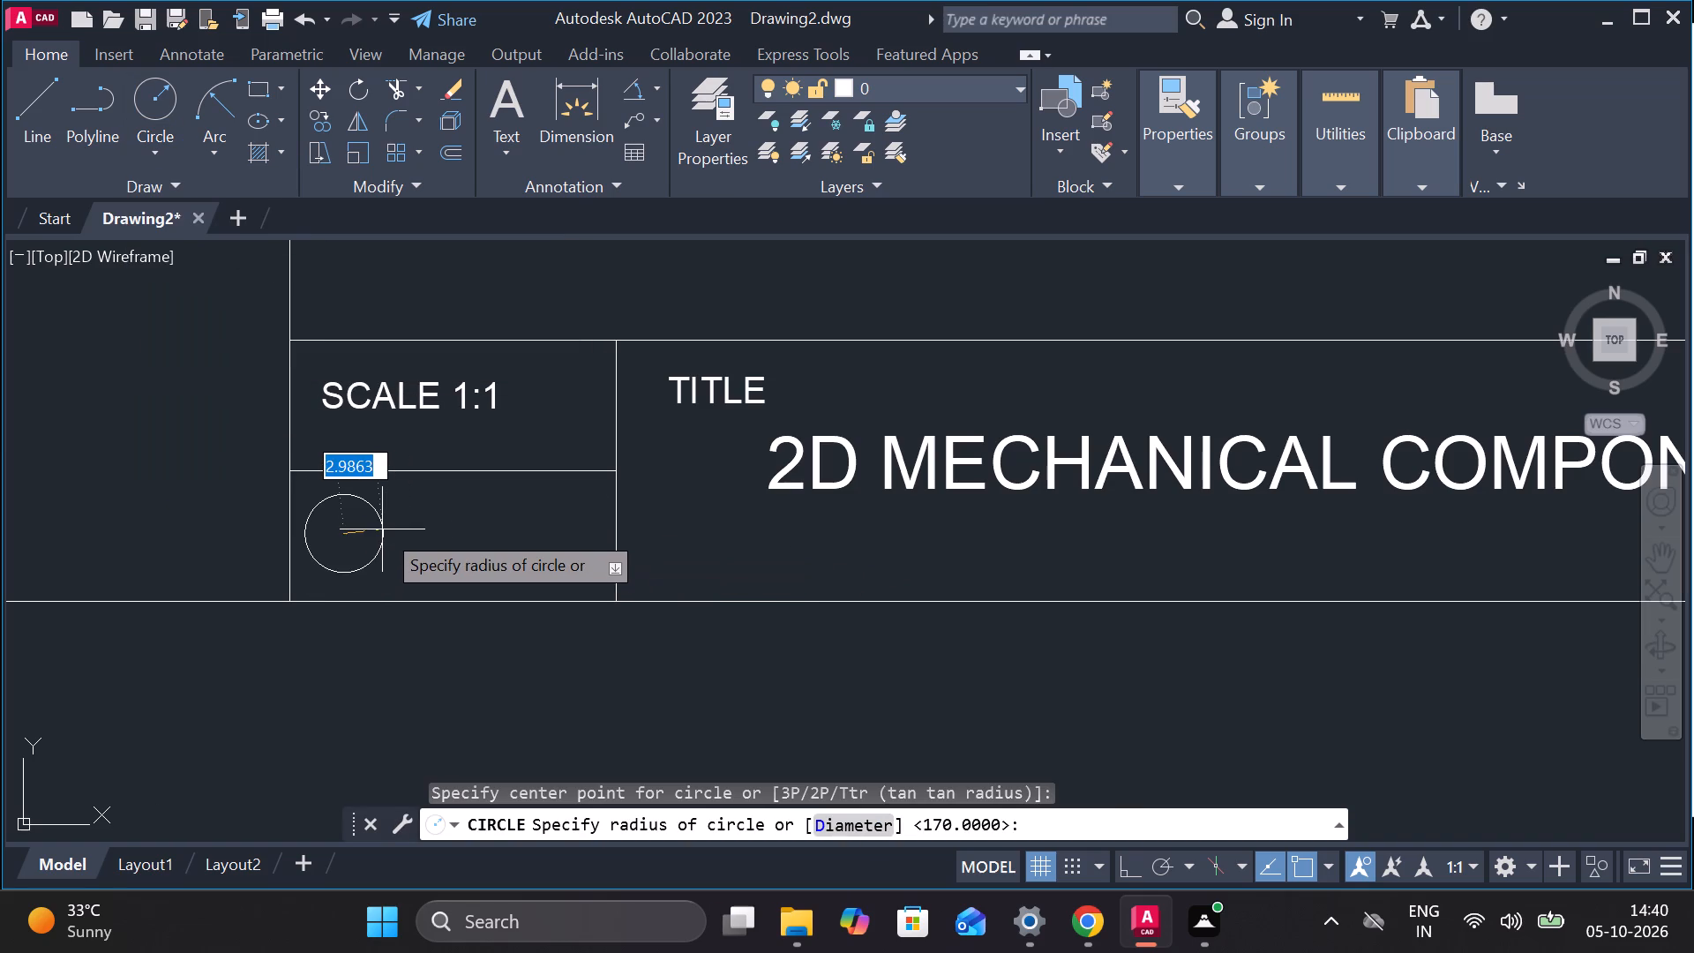
scroll(382, 529, "up", 2)
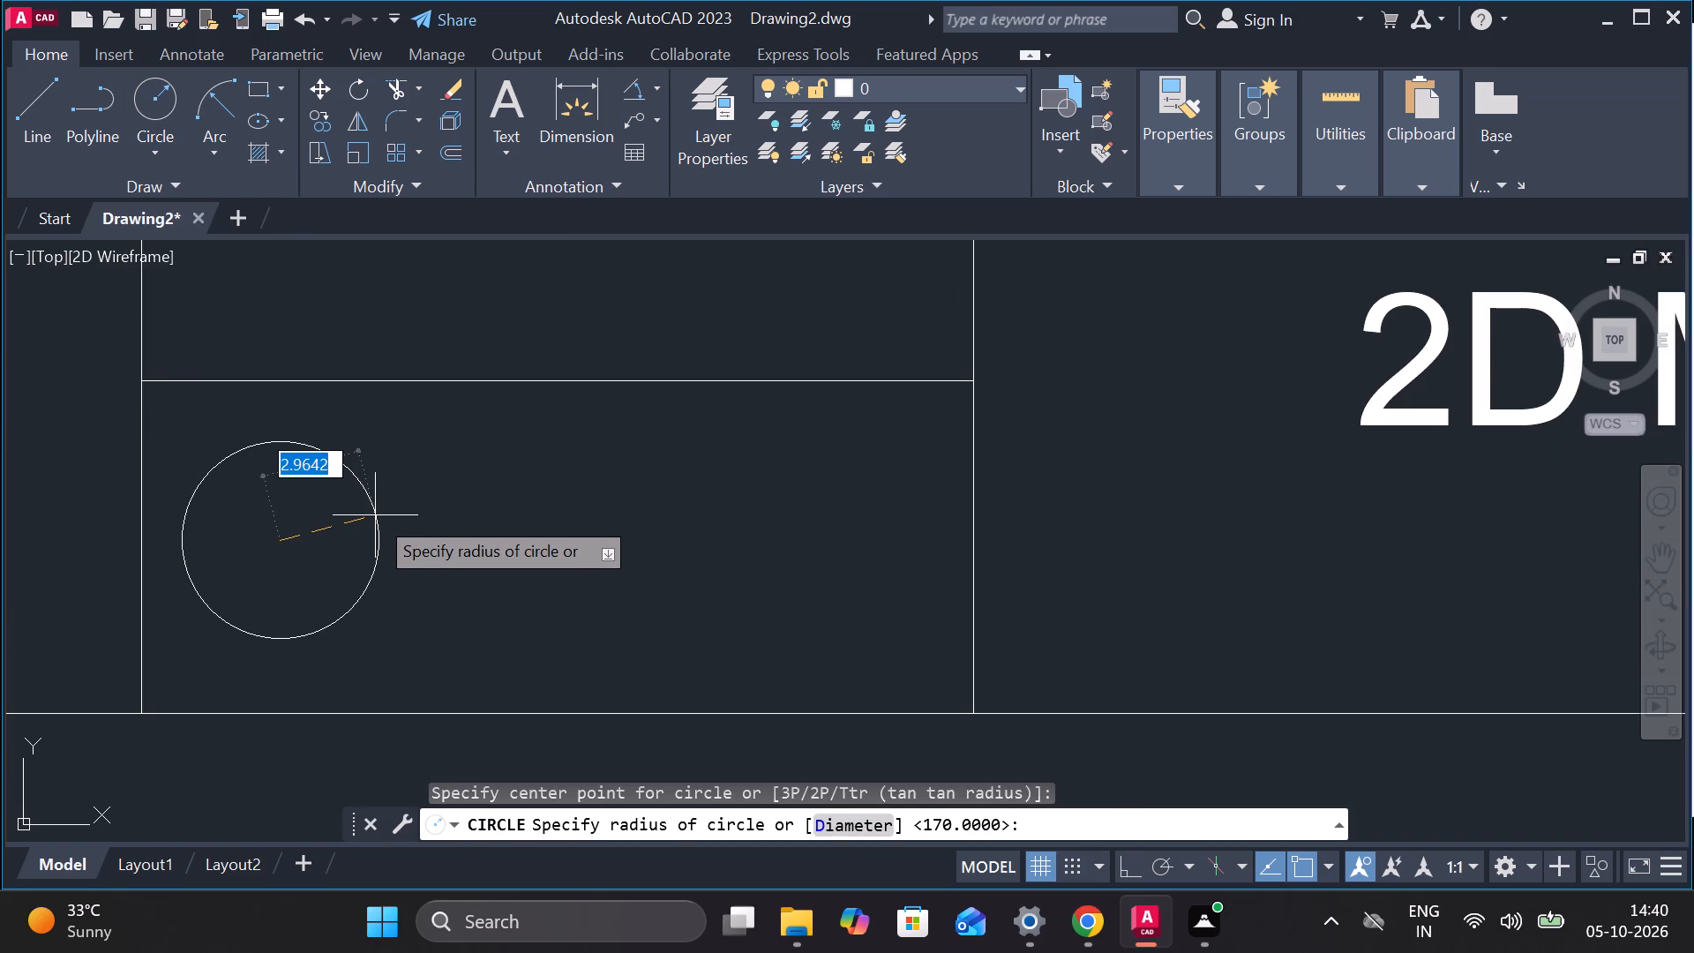
key("2")
key("Return")
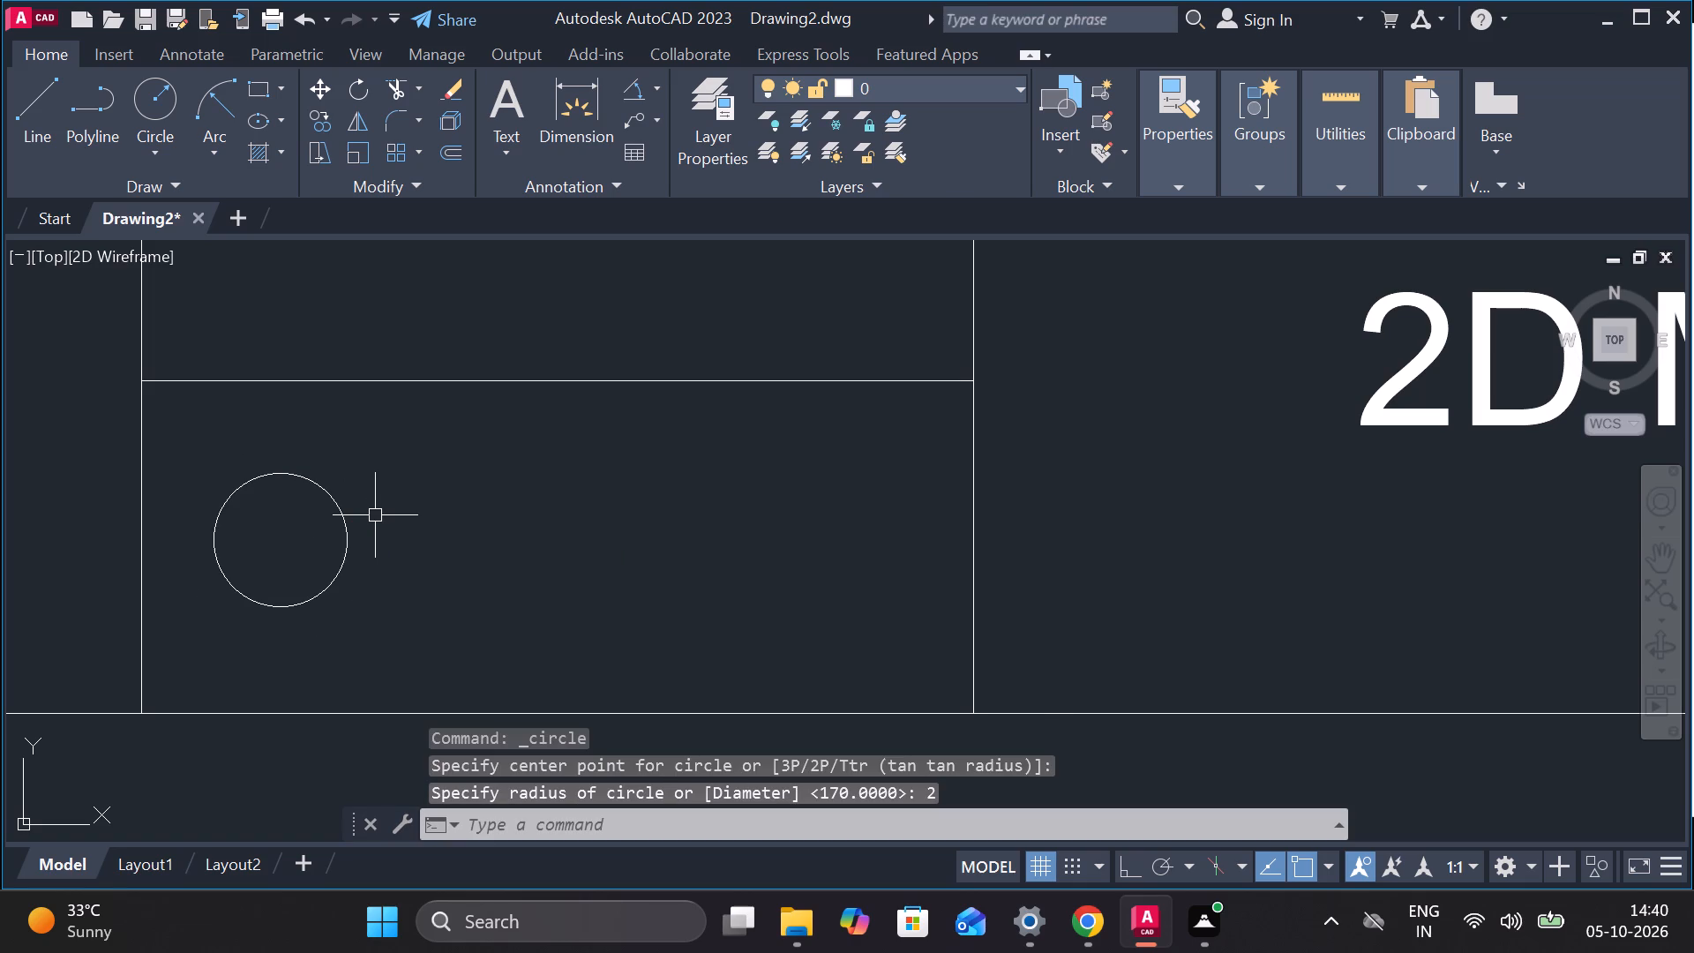
Draw a circle of radius 3 concentric with the radius 2 circle in the cell below SCALE 1:1.
scroll(403, 522, "down", 3)
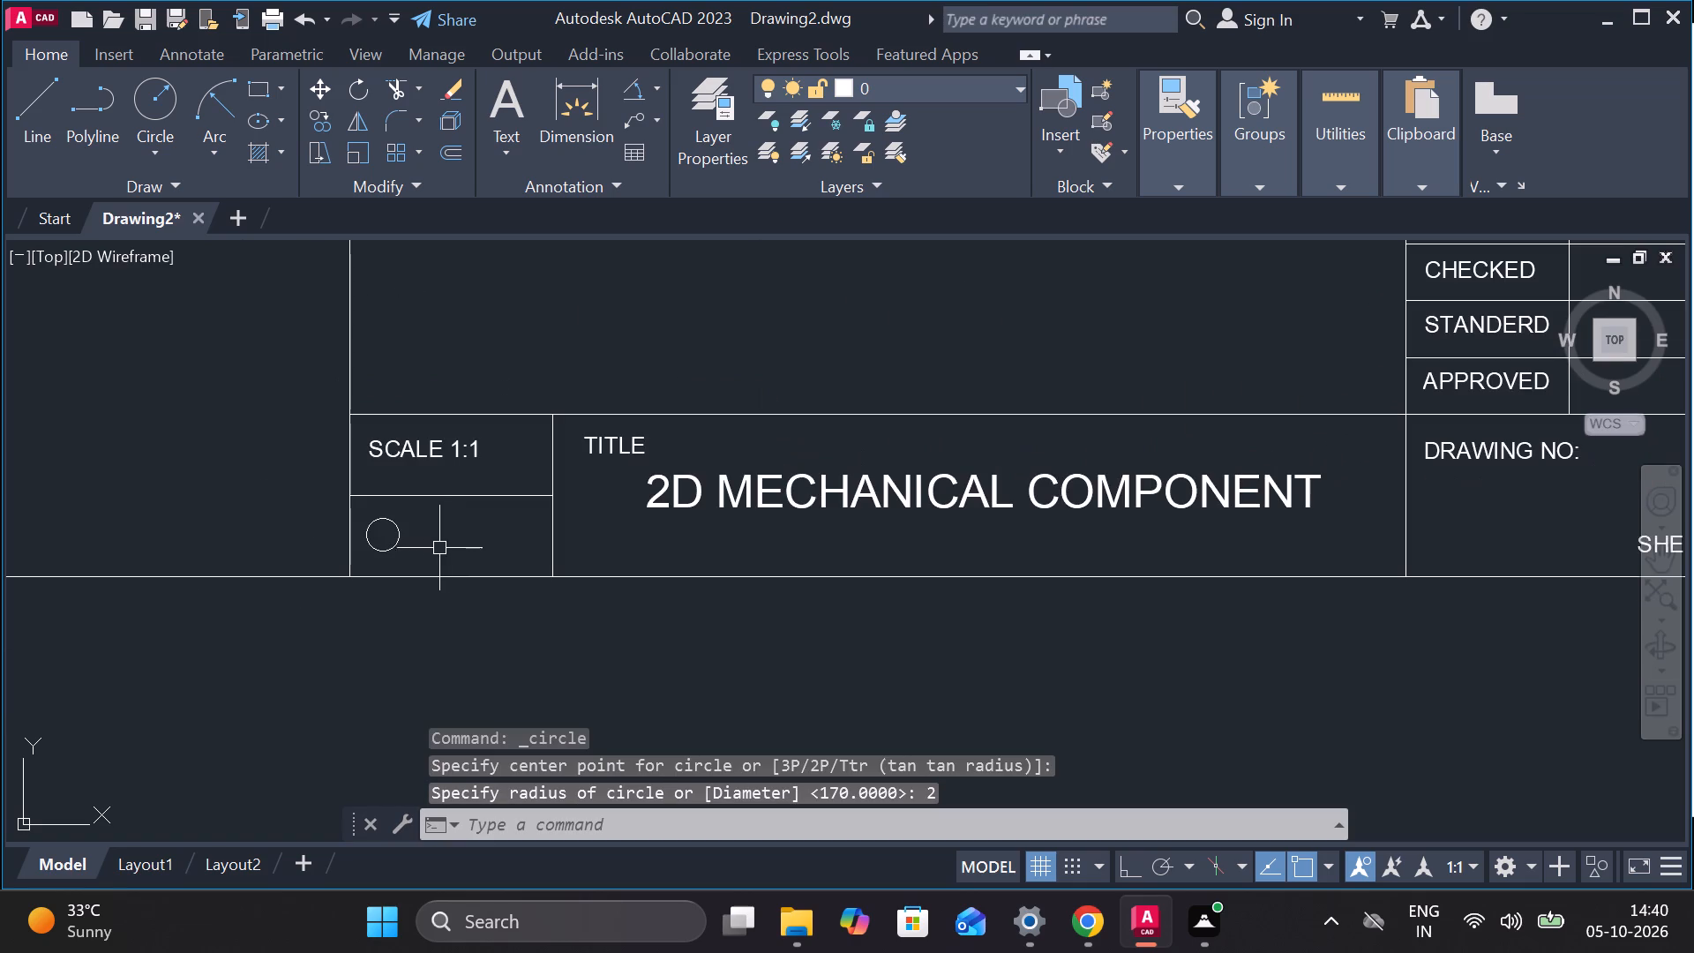
key("space")
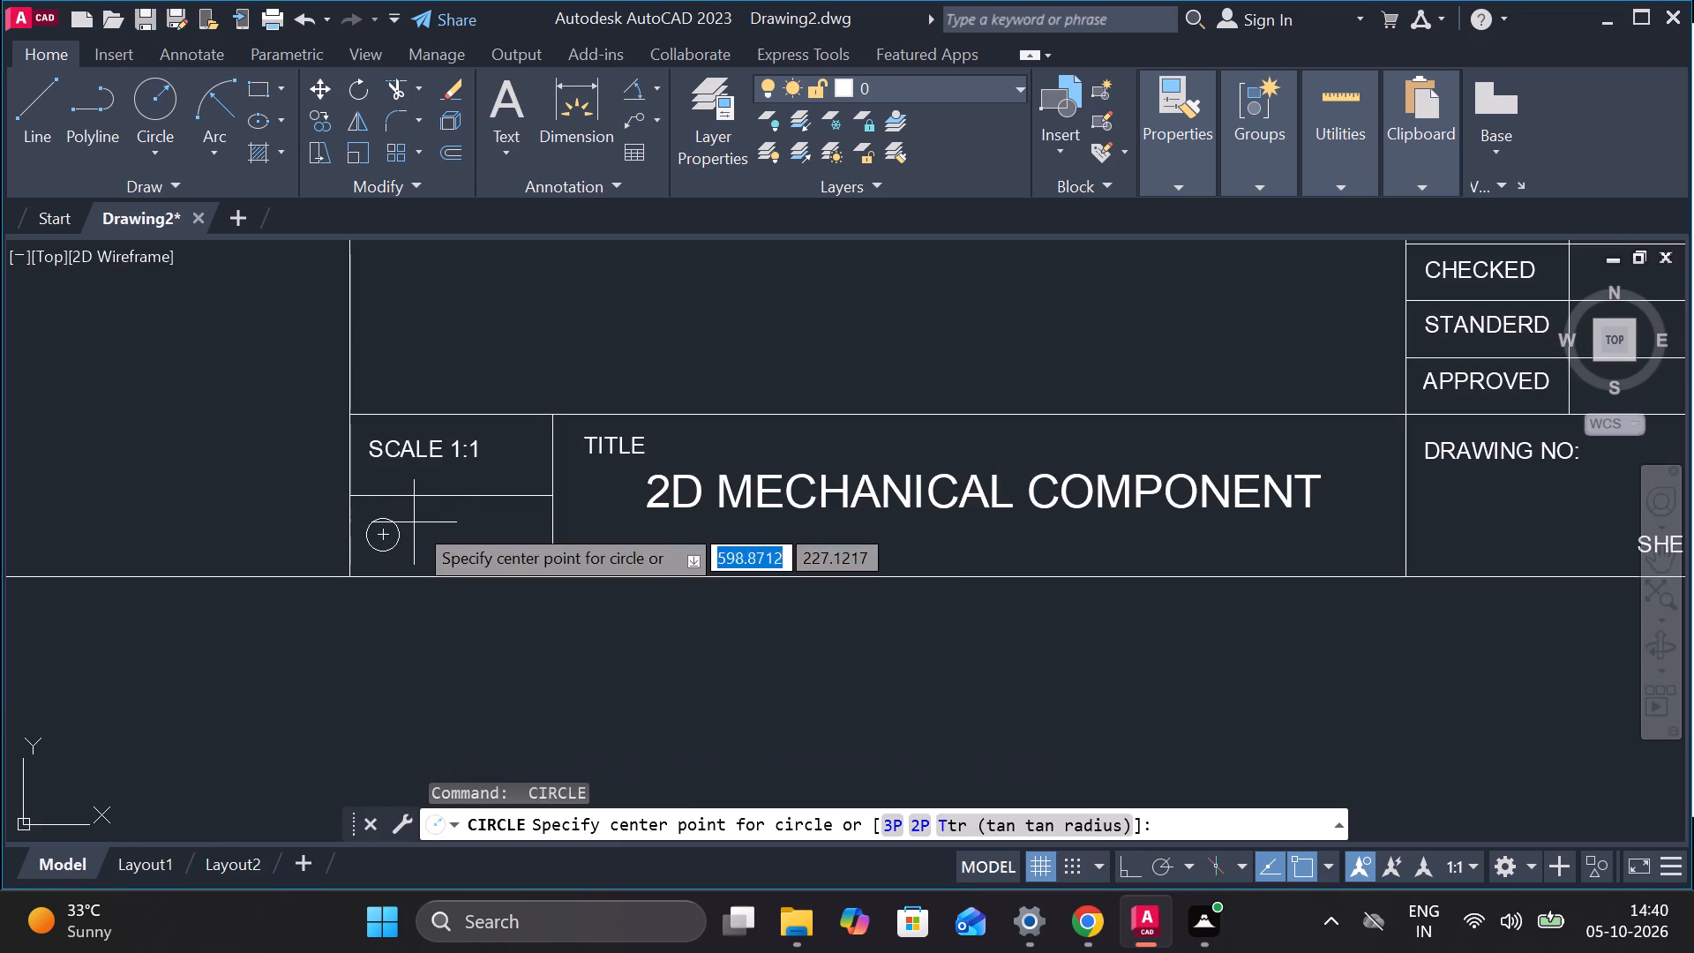
scroll(397, 527, "up", 2)
left_click(358, 559)
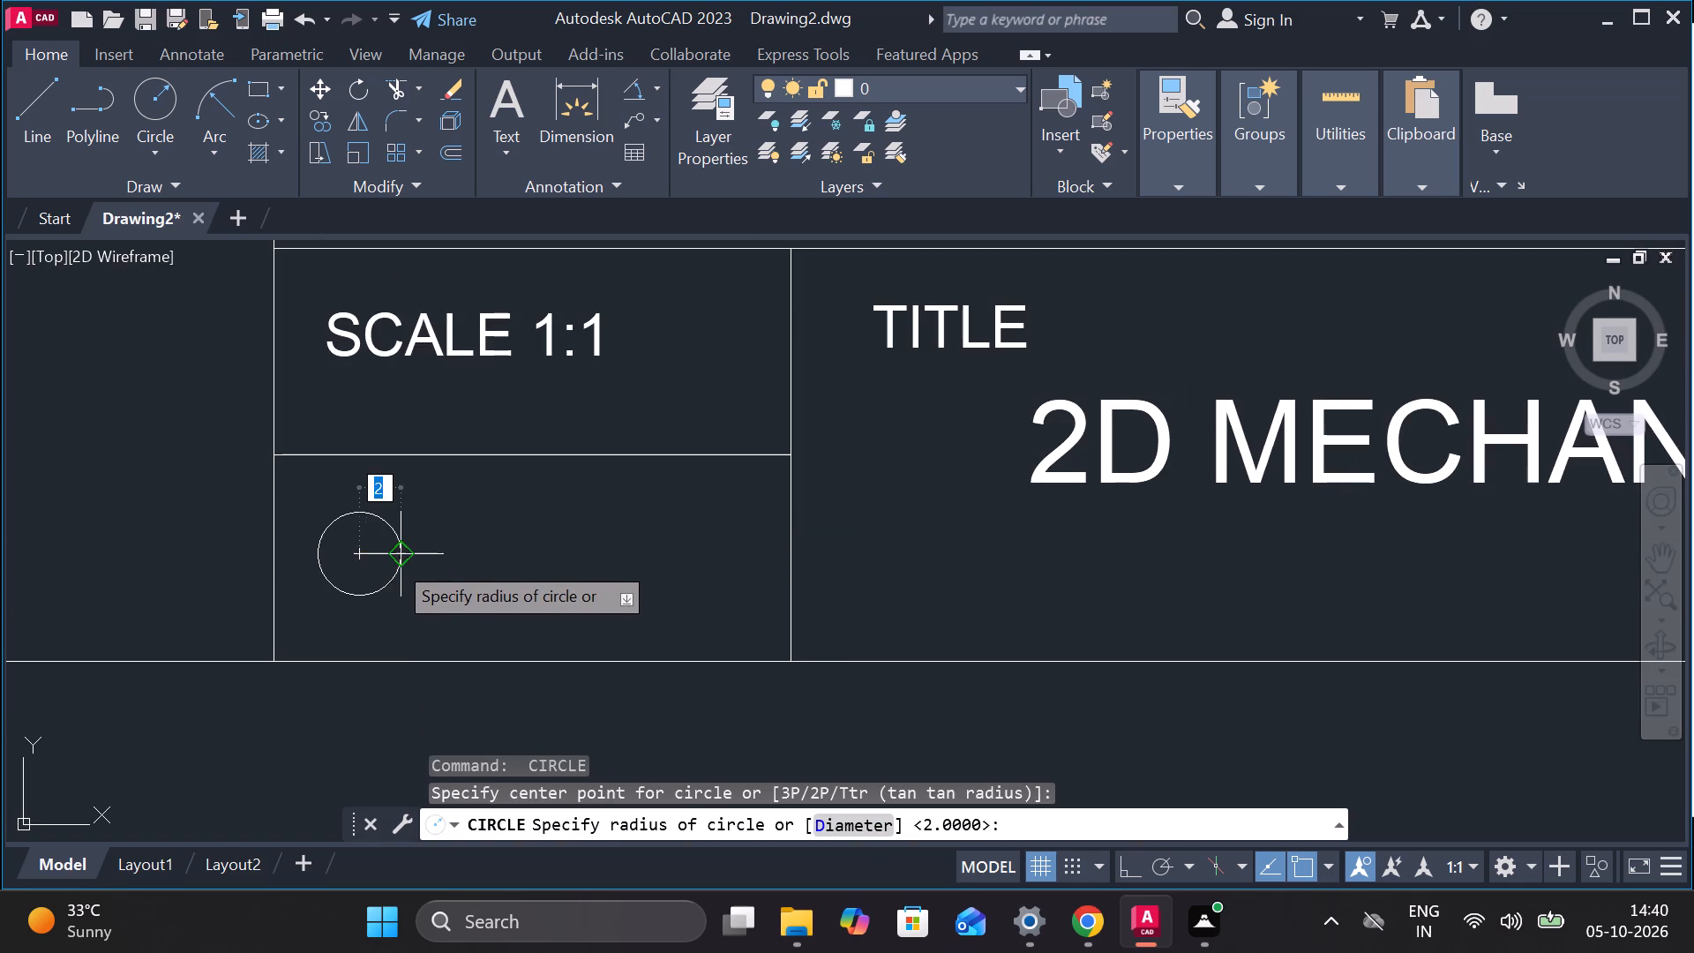
key("3")
key("Return")
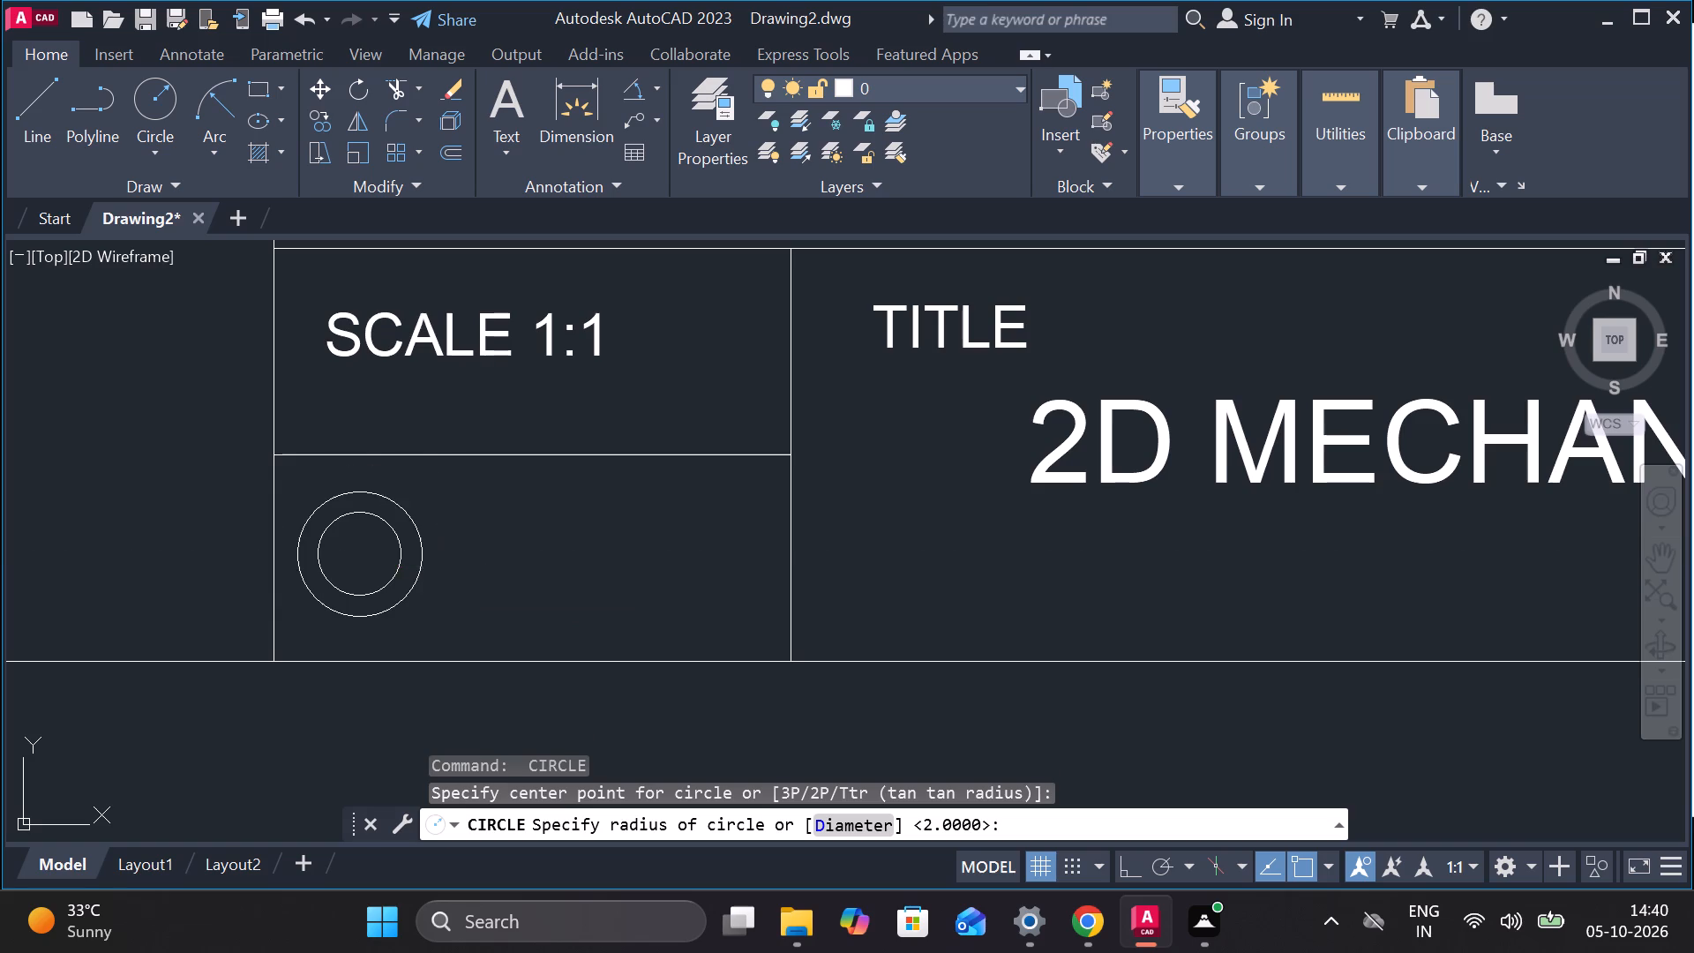
Draw a horizontal line from the concentric circles' centre rightward, ending just short of the cell's right edge.
scroll(456, 533, "down", 1)
left_click(19, 79)
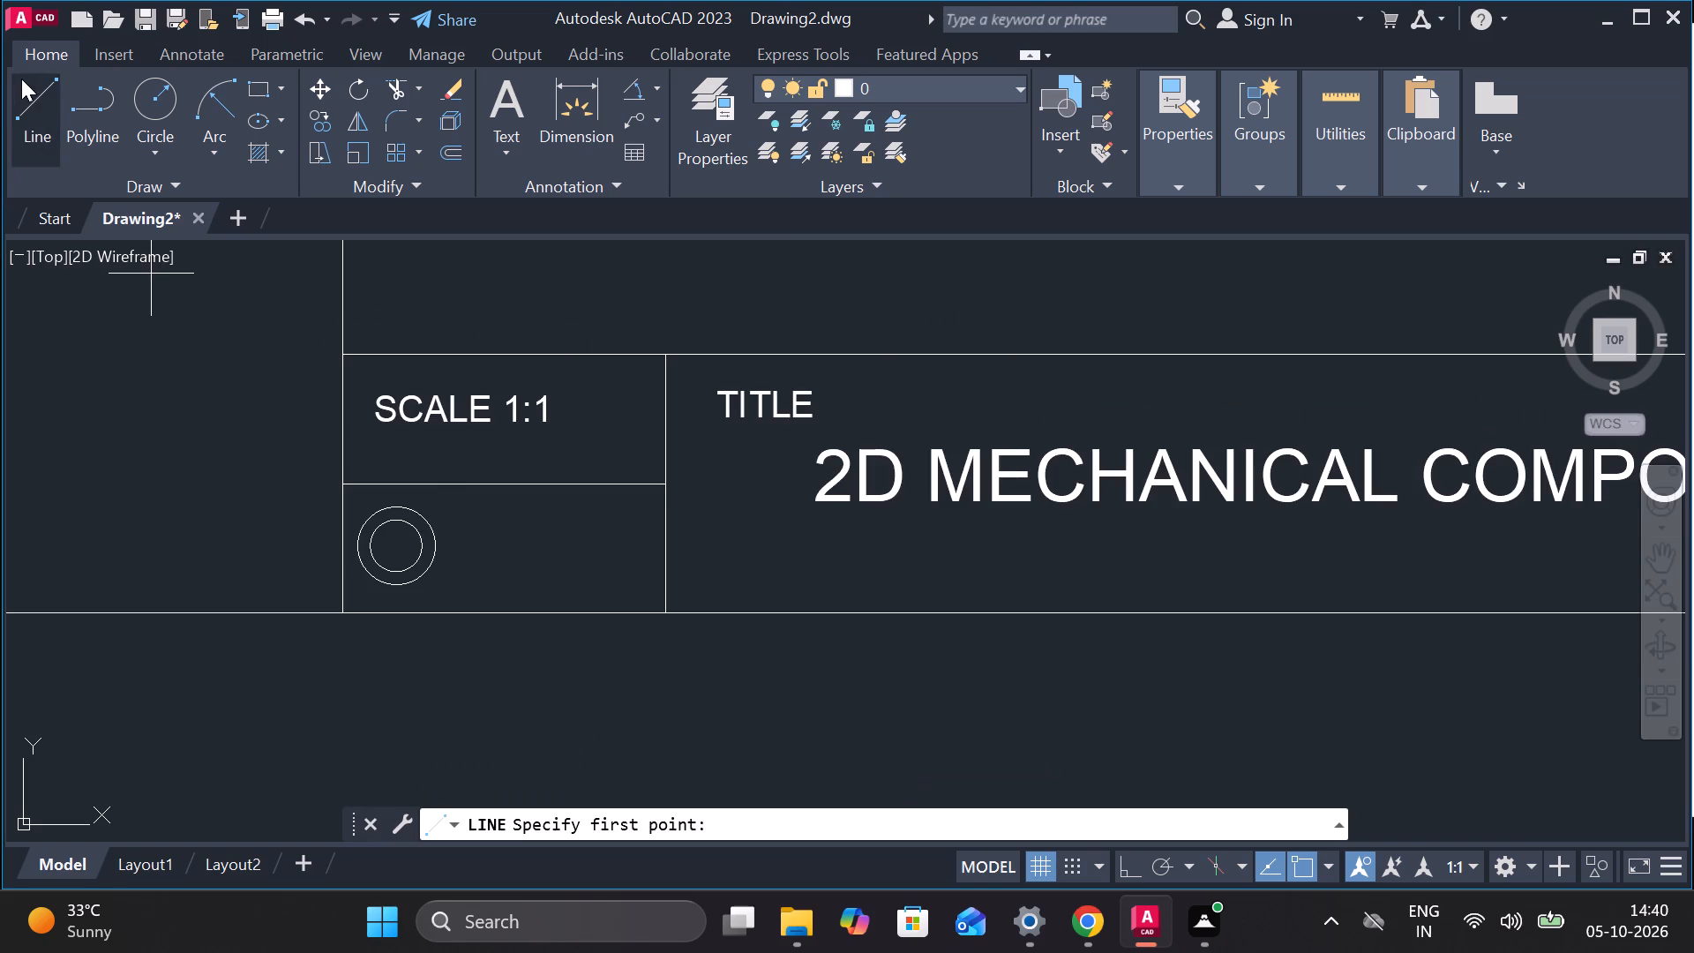
left_click(35, 97)
left_click(395, 543)
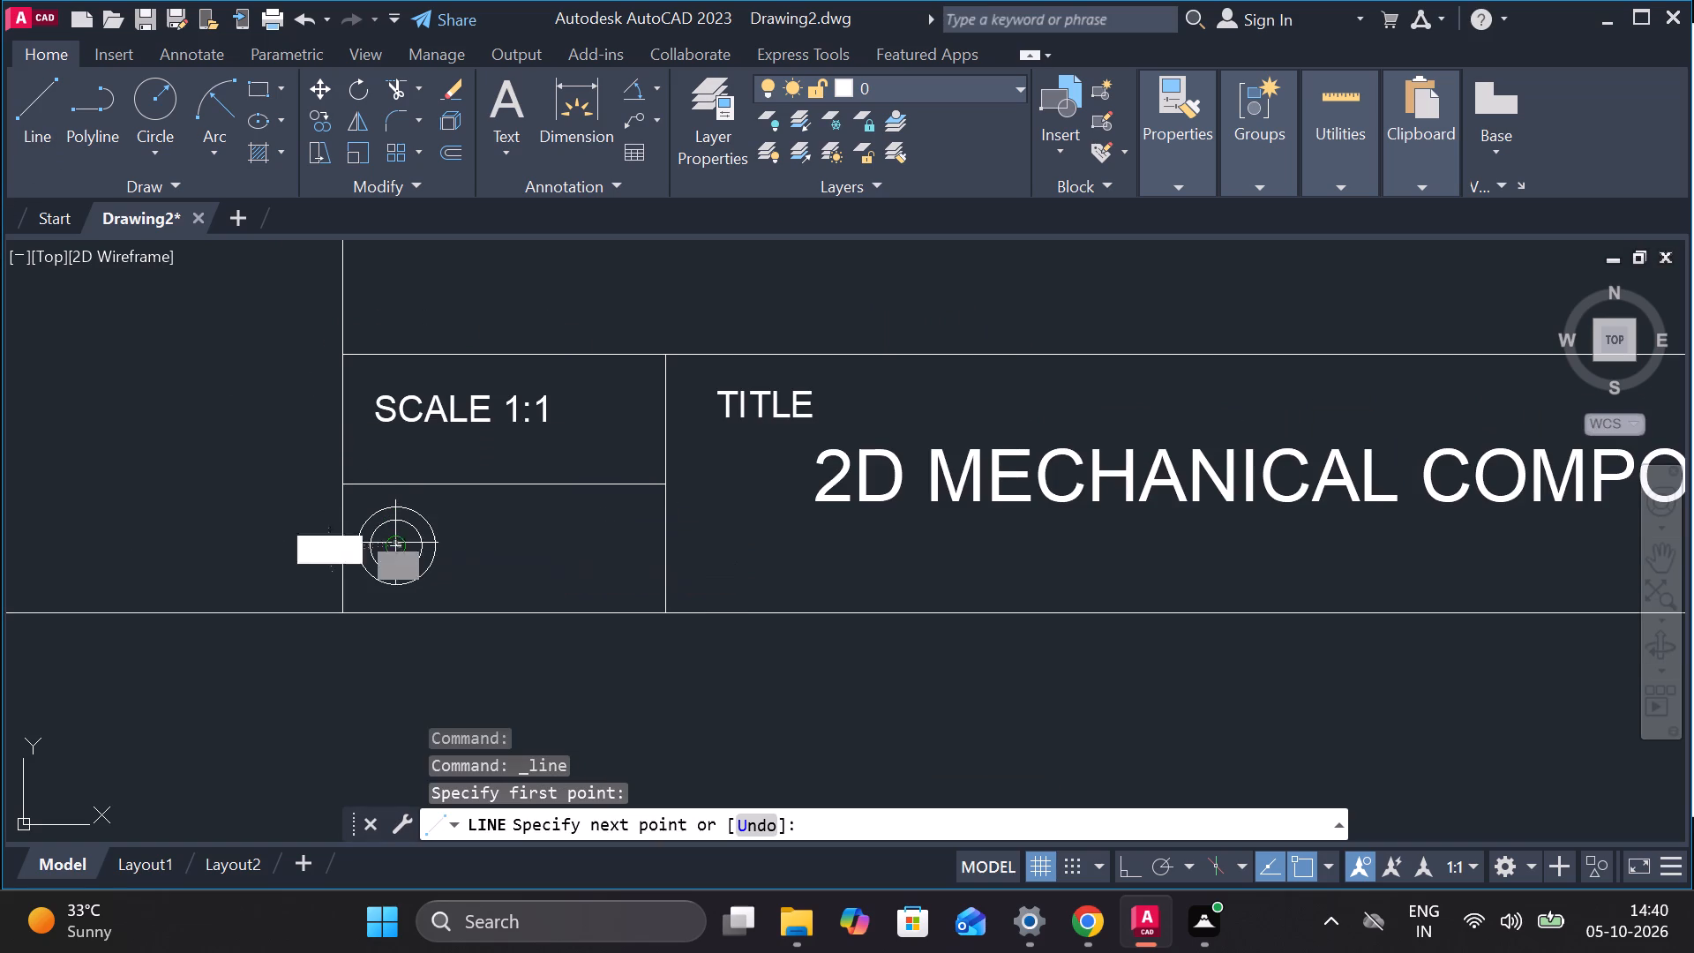
left_click(595, 546)
key("Escape")
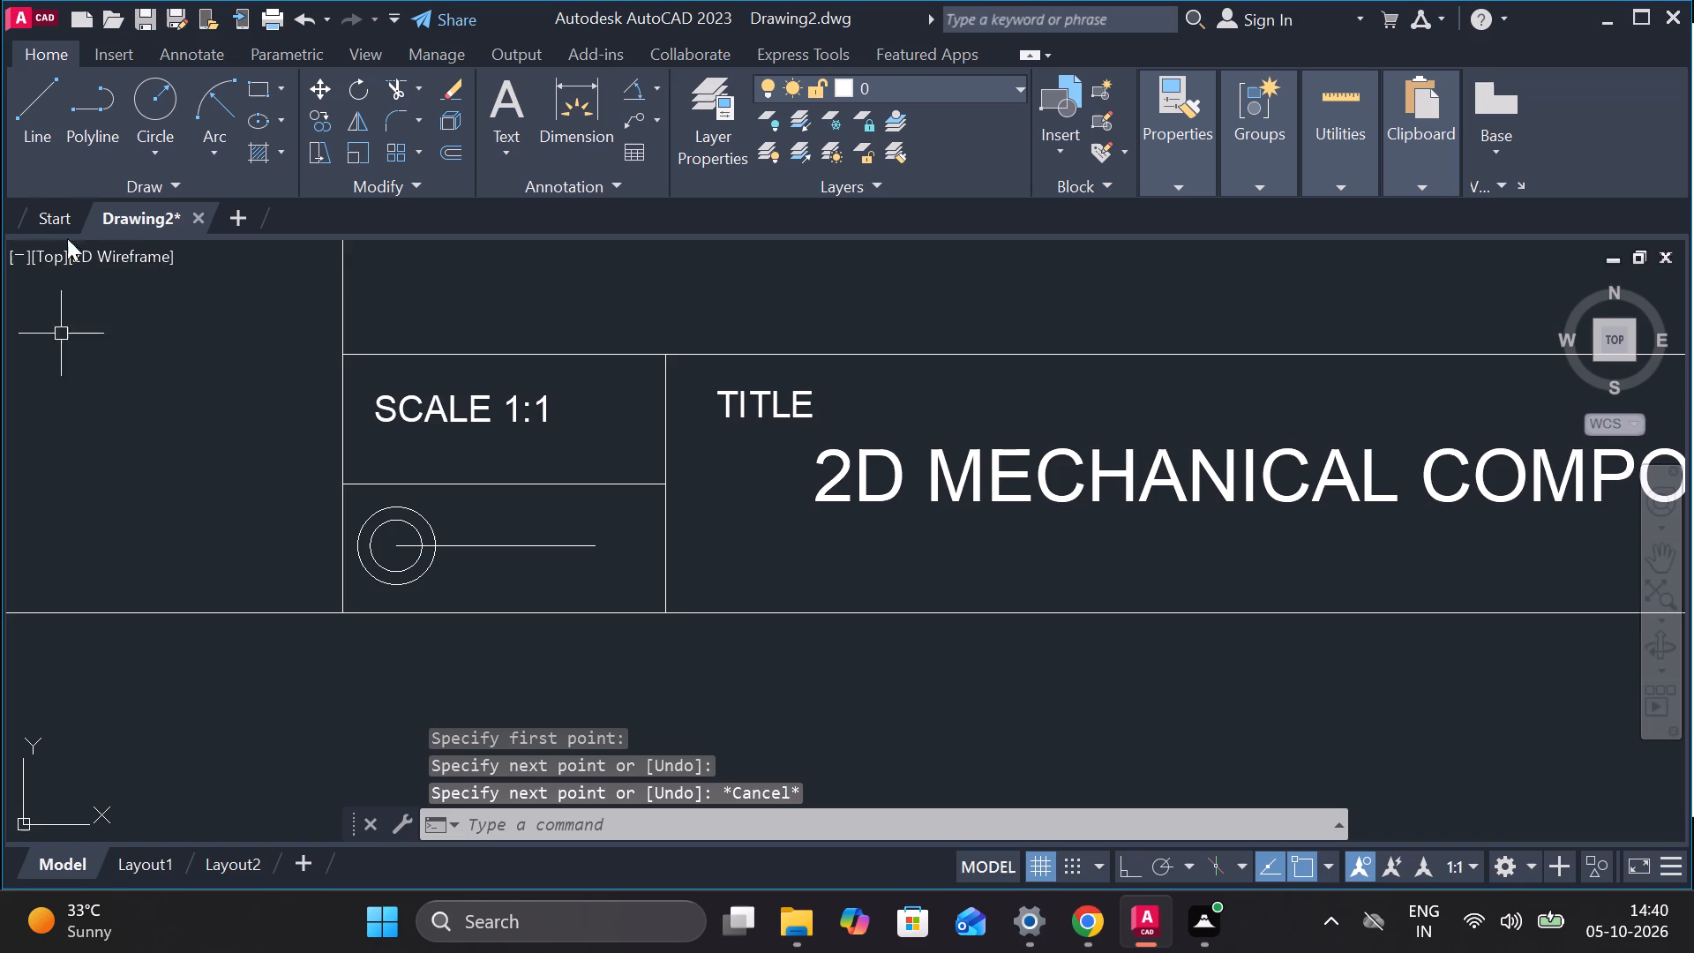
Draw a line from the inner circle's top quadrant horizontally rightward, continuing vertically down to the level of its bottom quadrant.
left_click(34, 109)
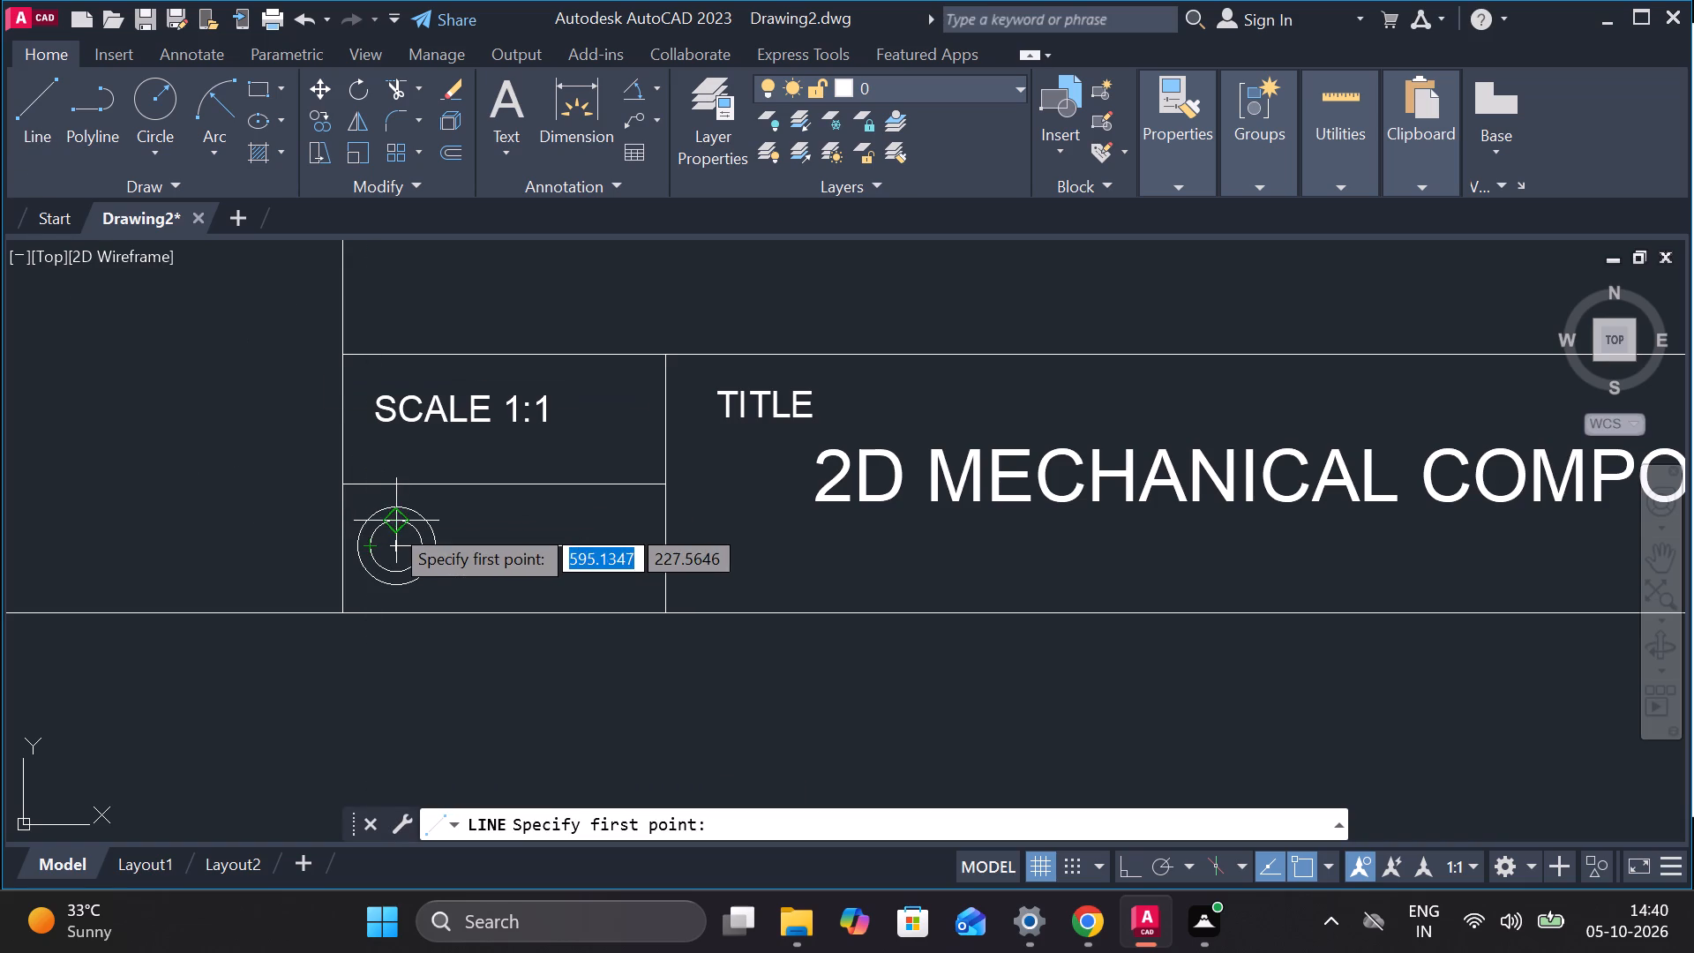
left_click(390, 523)
left_click(496, 523)
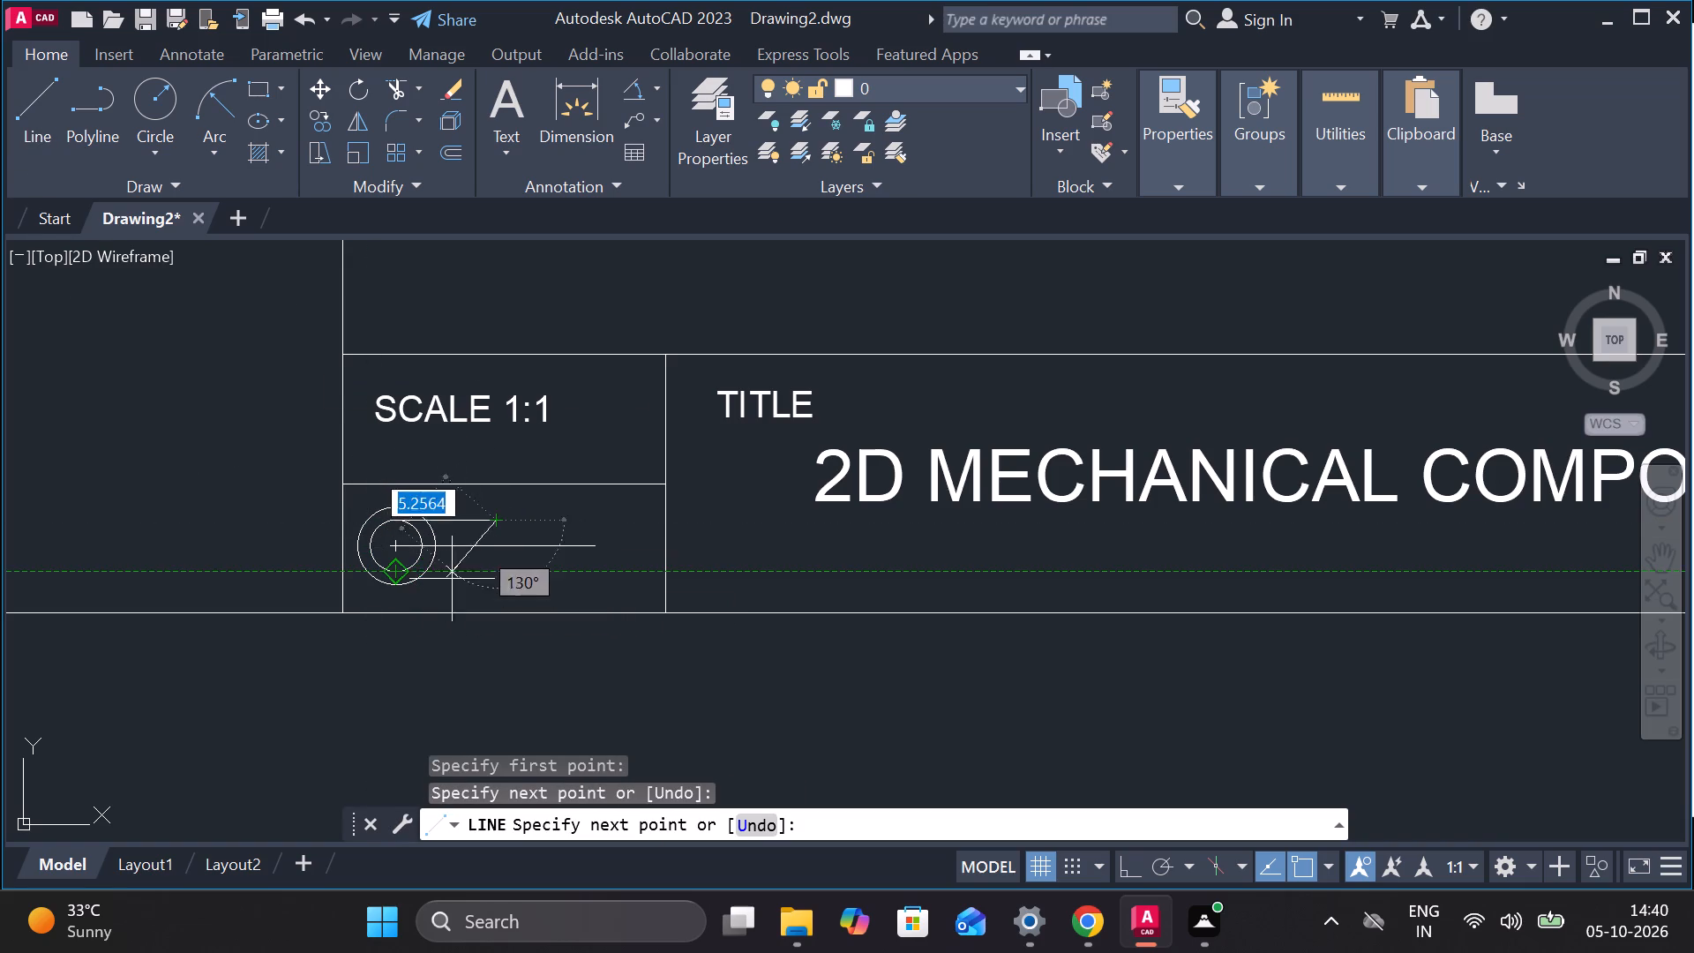
left_click(498, 571)
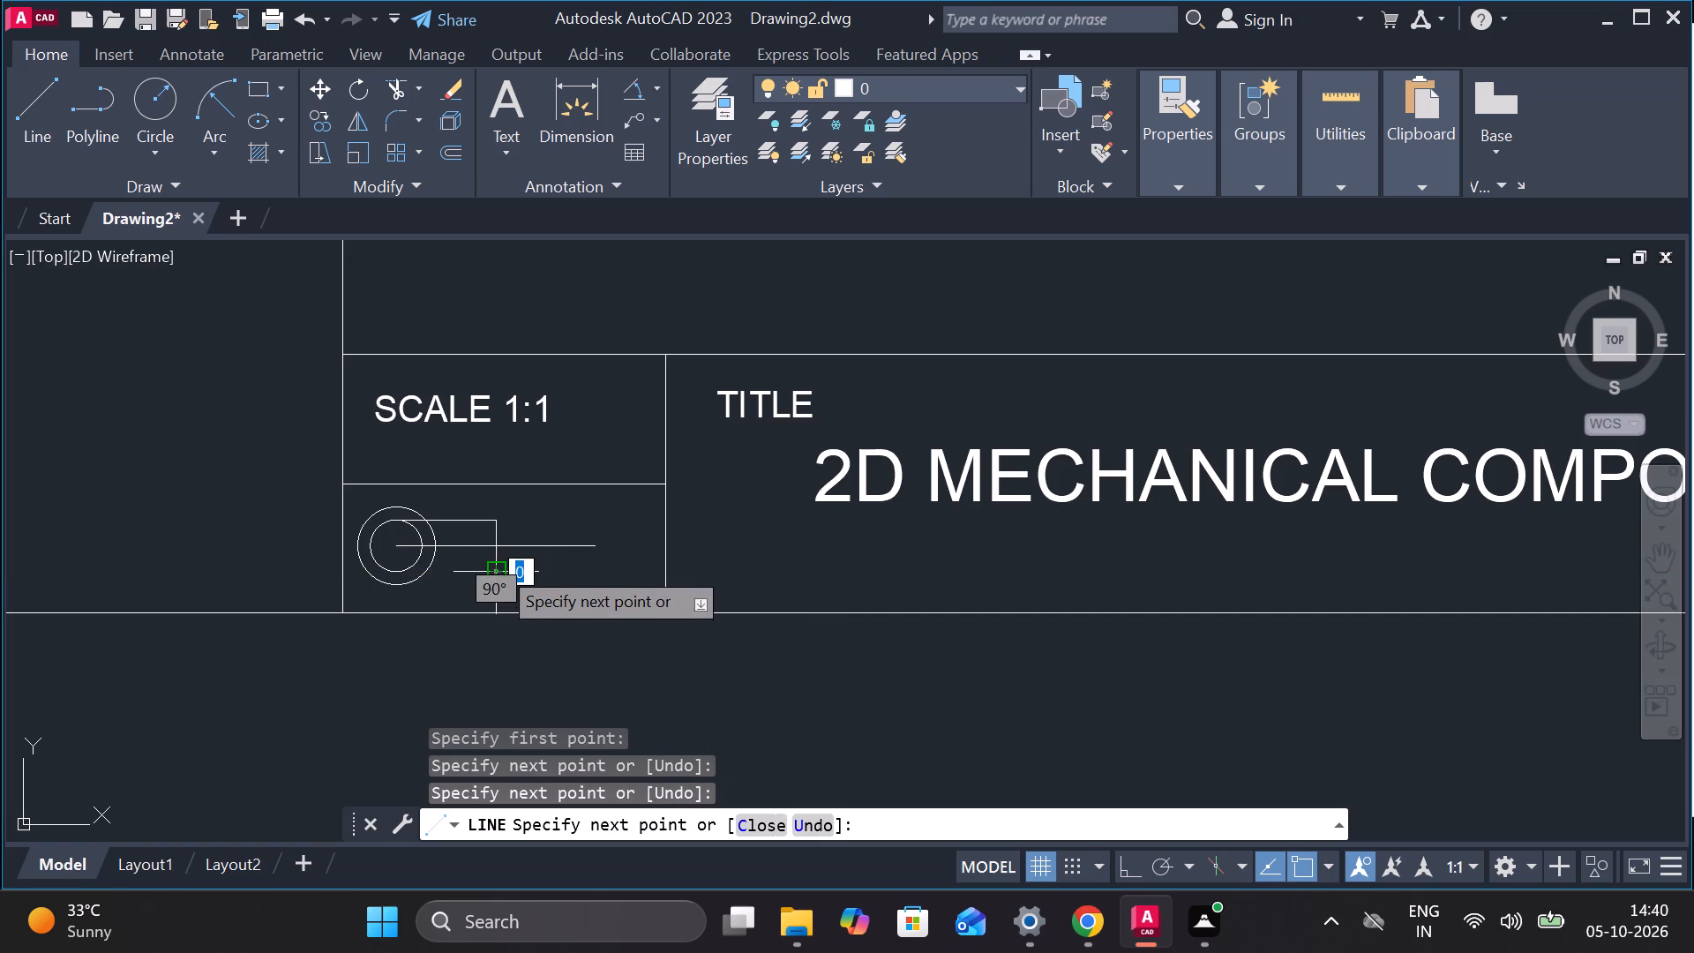
key("Escape")
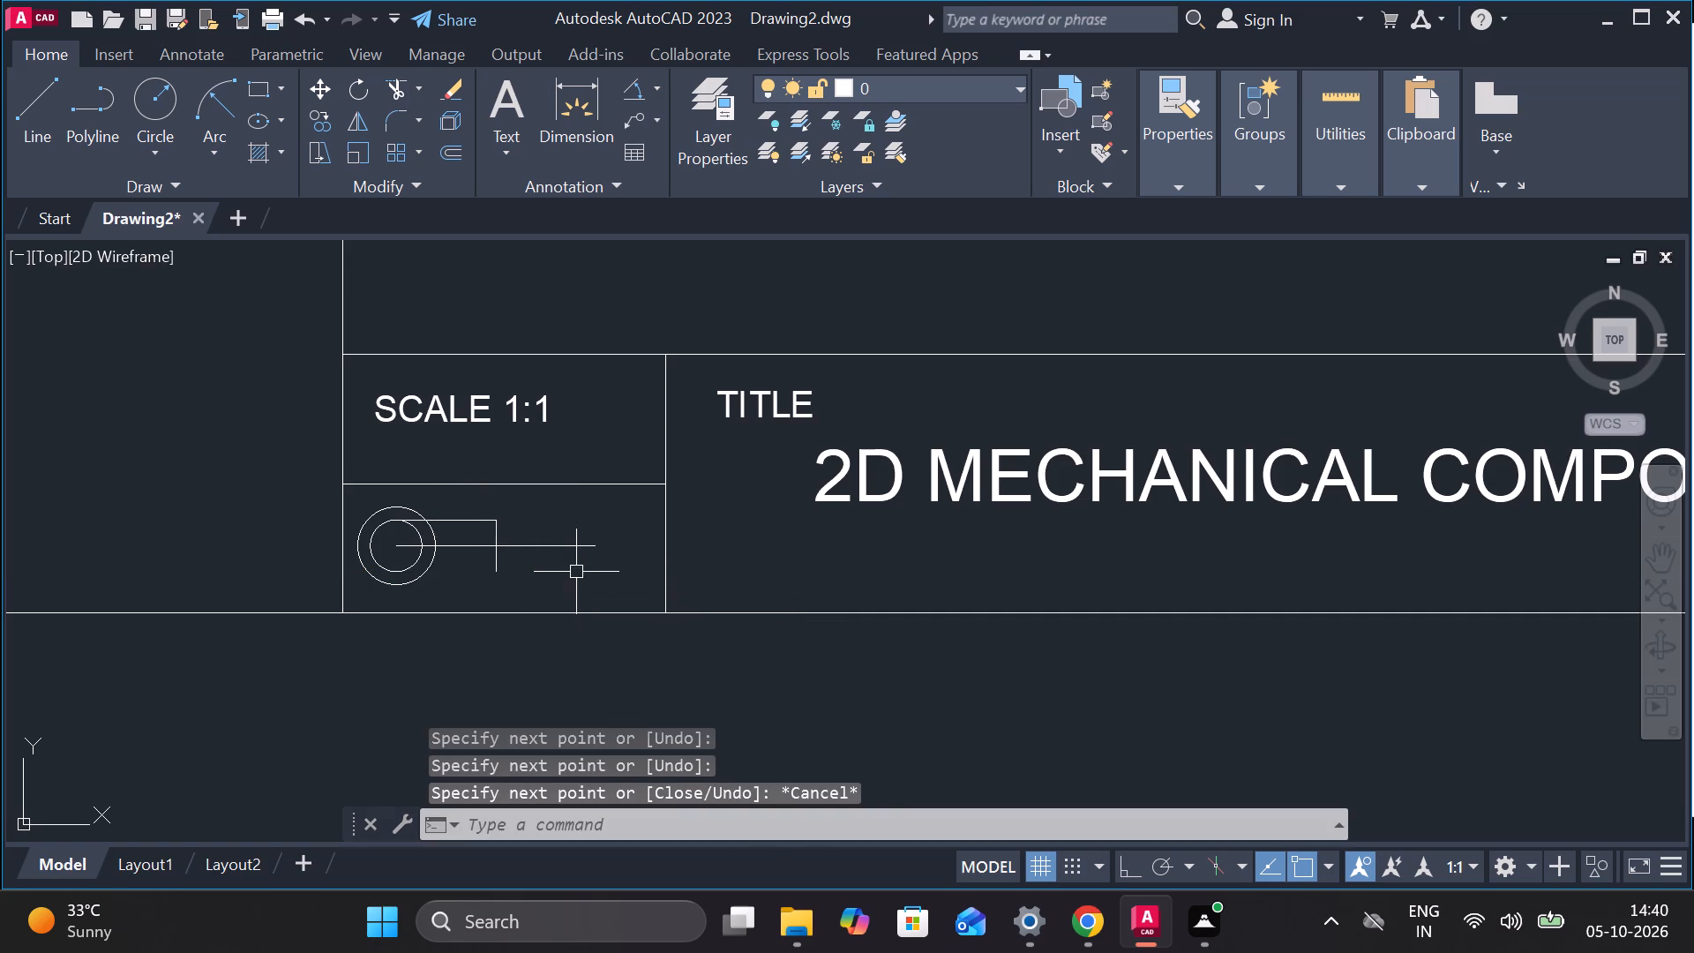
Draw a line from the outer circle's top quadrant horizontally rightward, 6 units down, and back to the shorter vertical line's lower end.
scroll(475, 539, "up", 2)
left_click(48, 94)
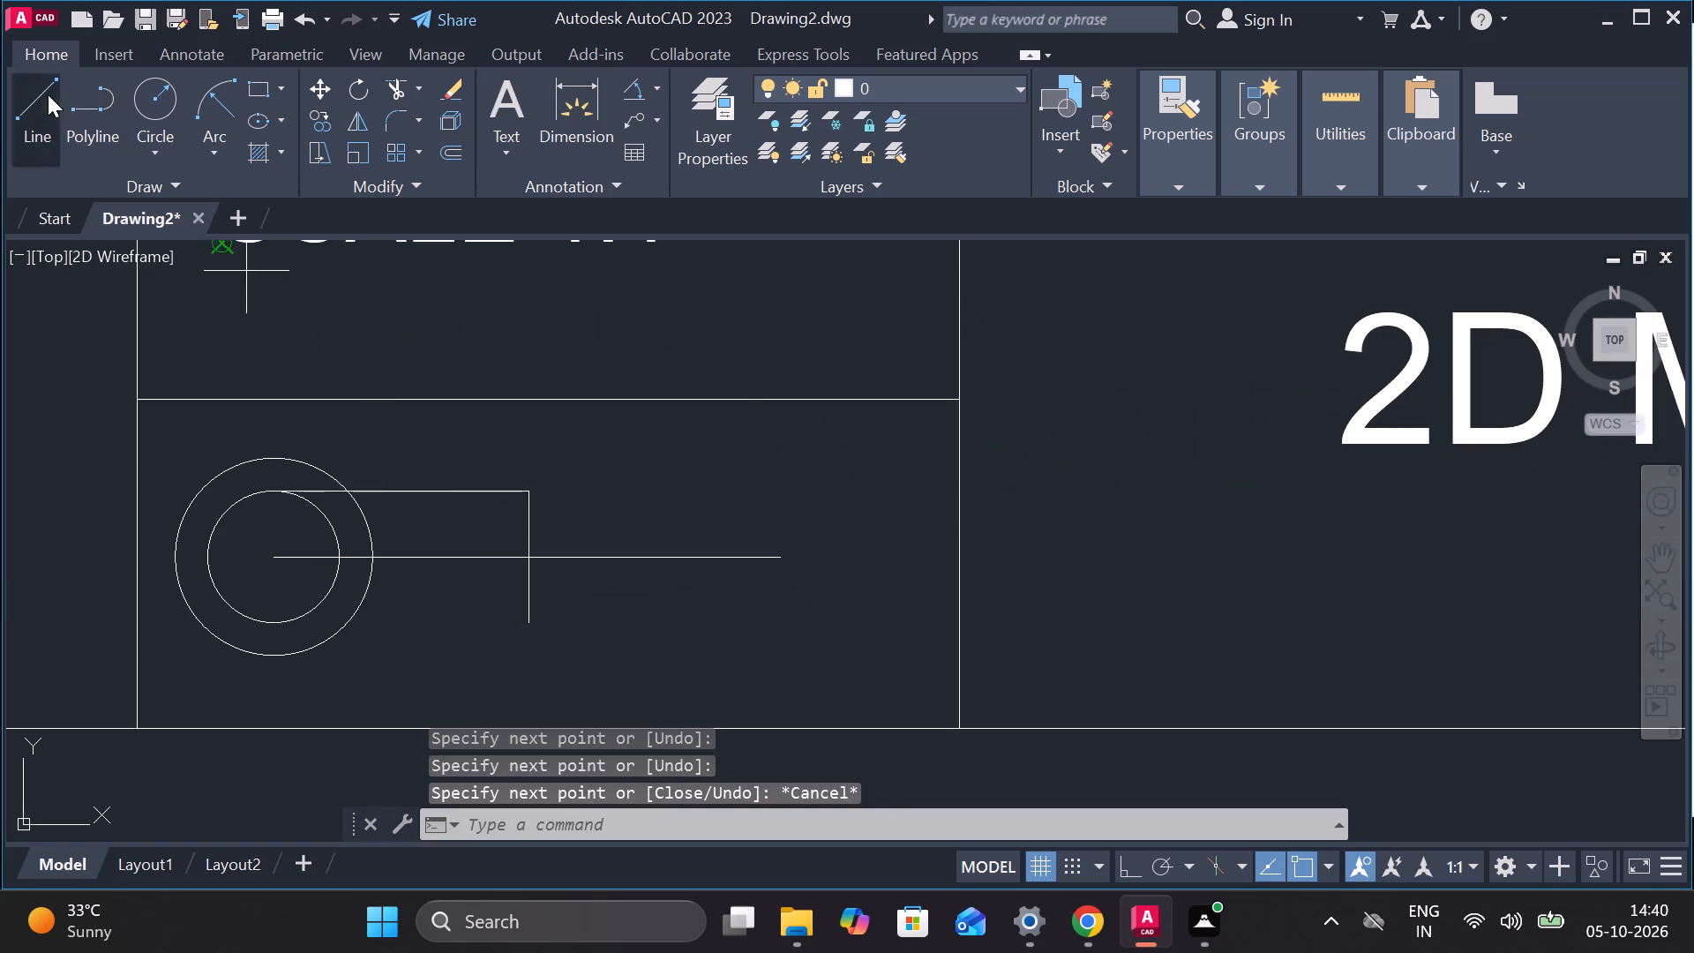
left_click(276, 458)
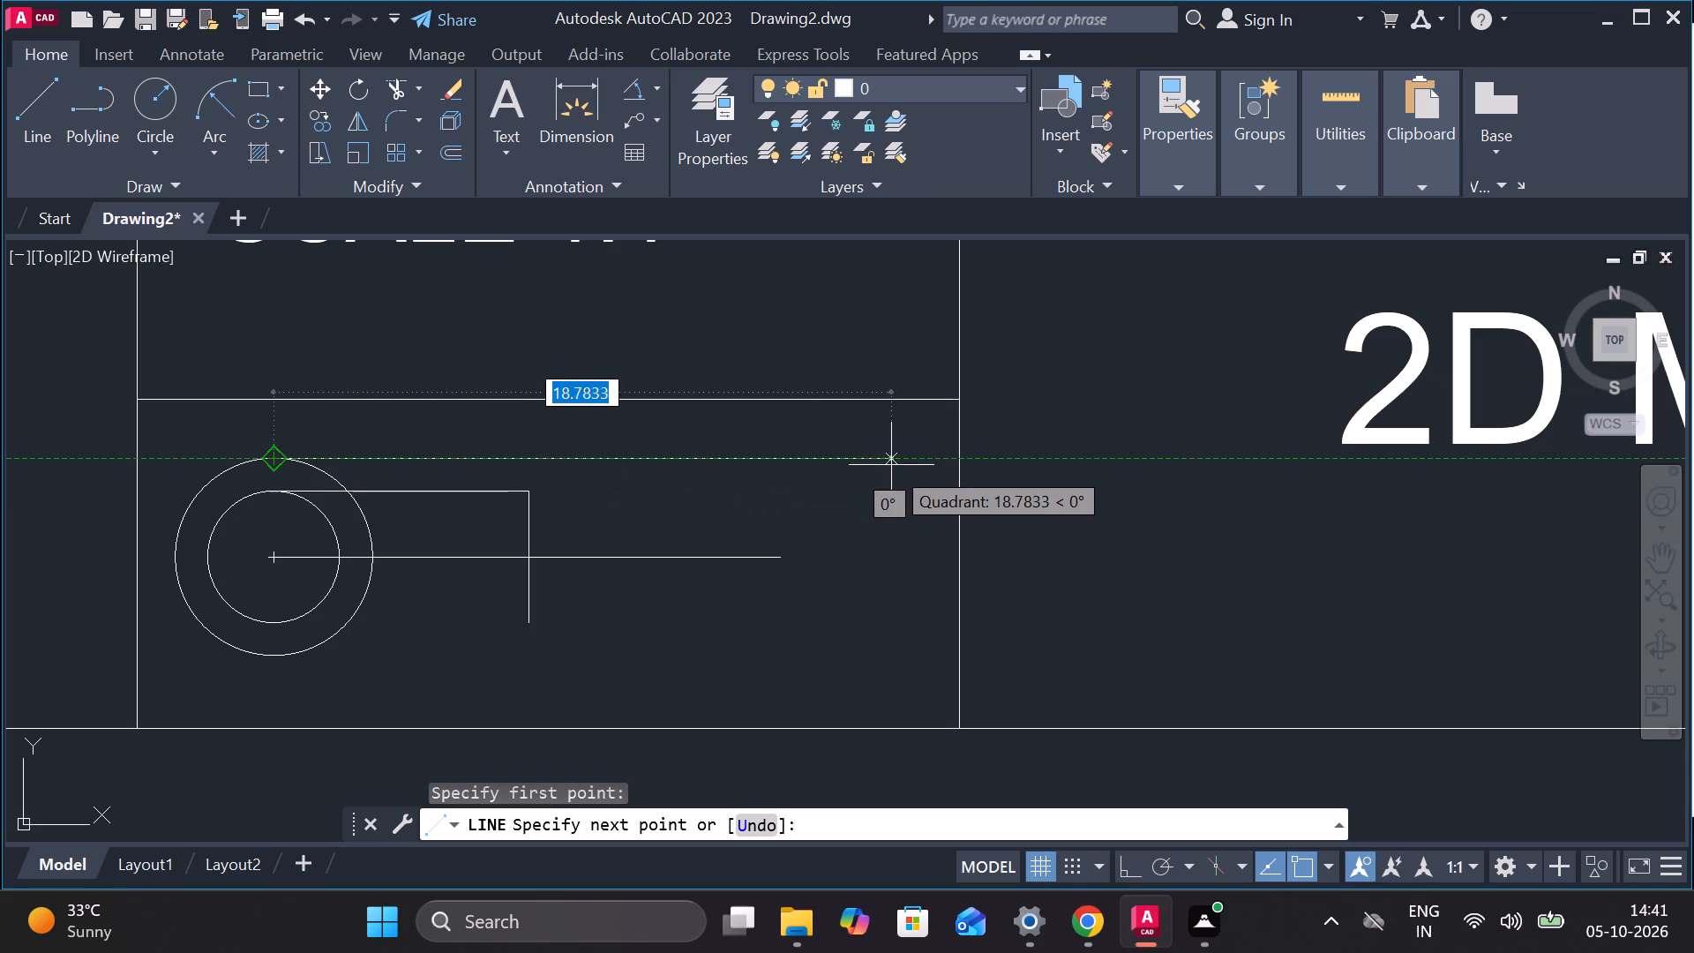
left_click(718, 459)
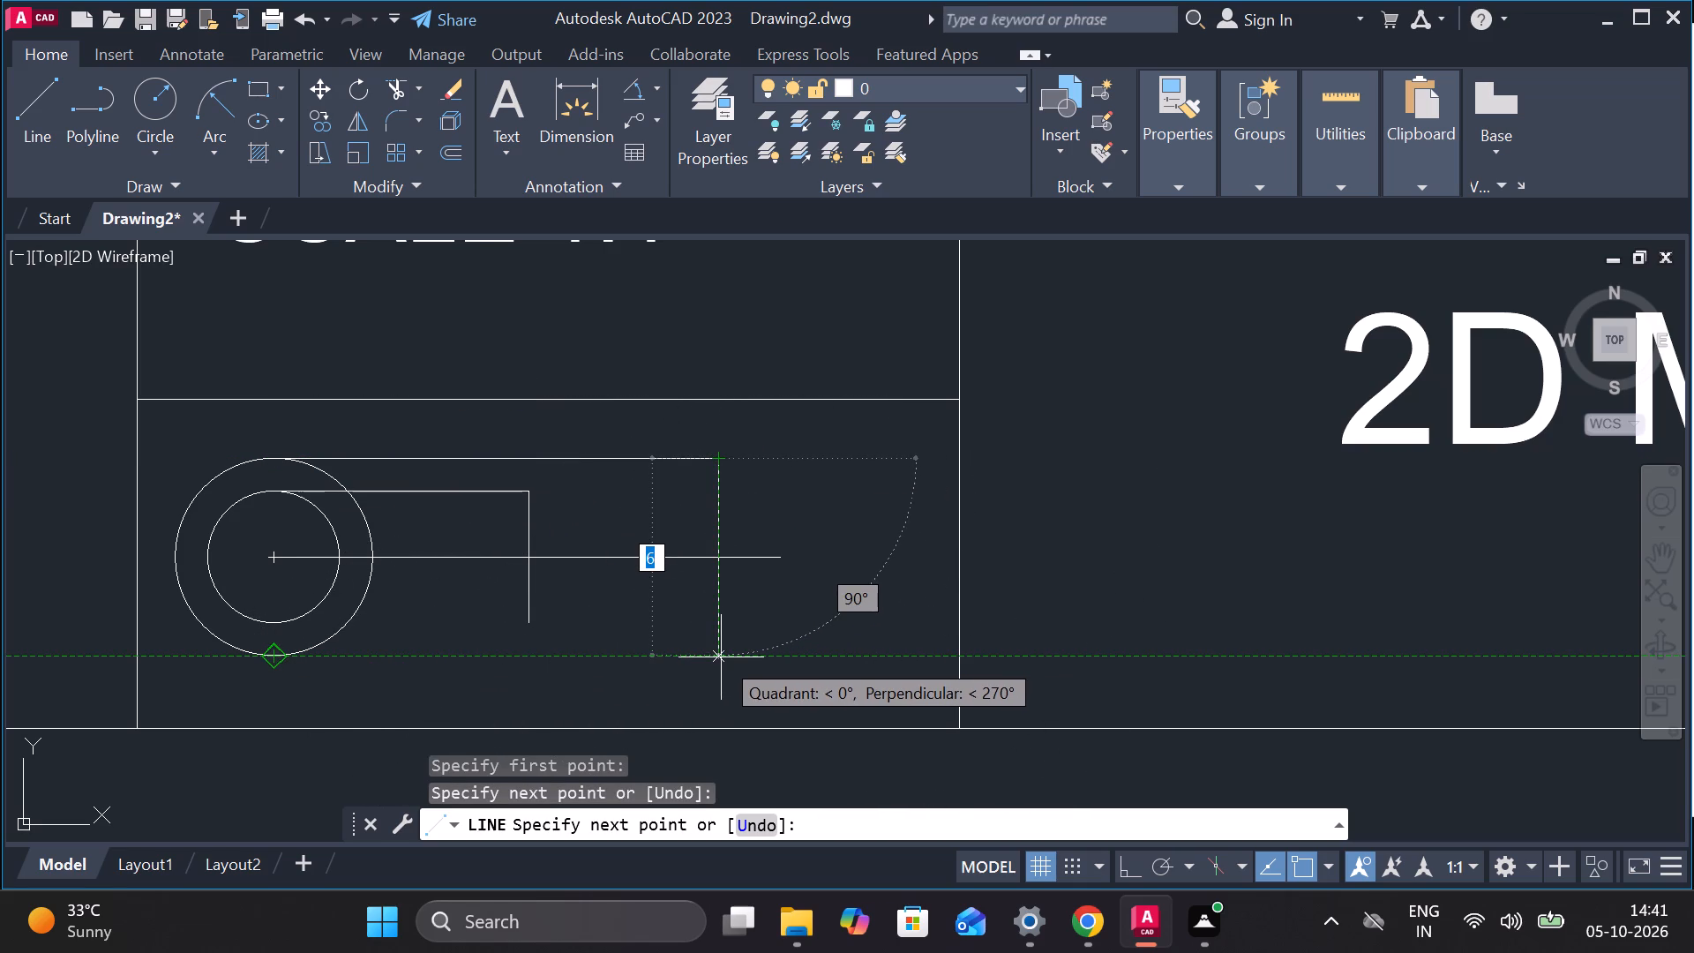
left_click(721, 657)
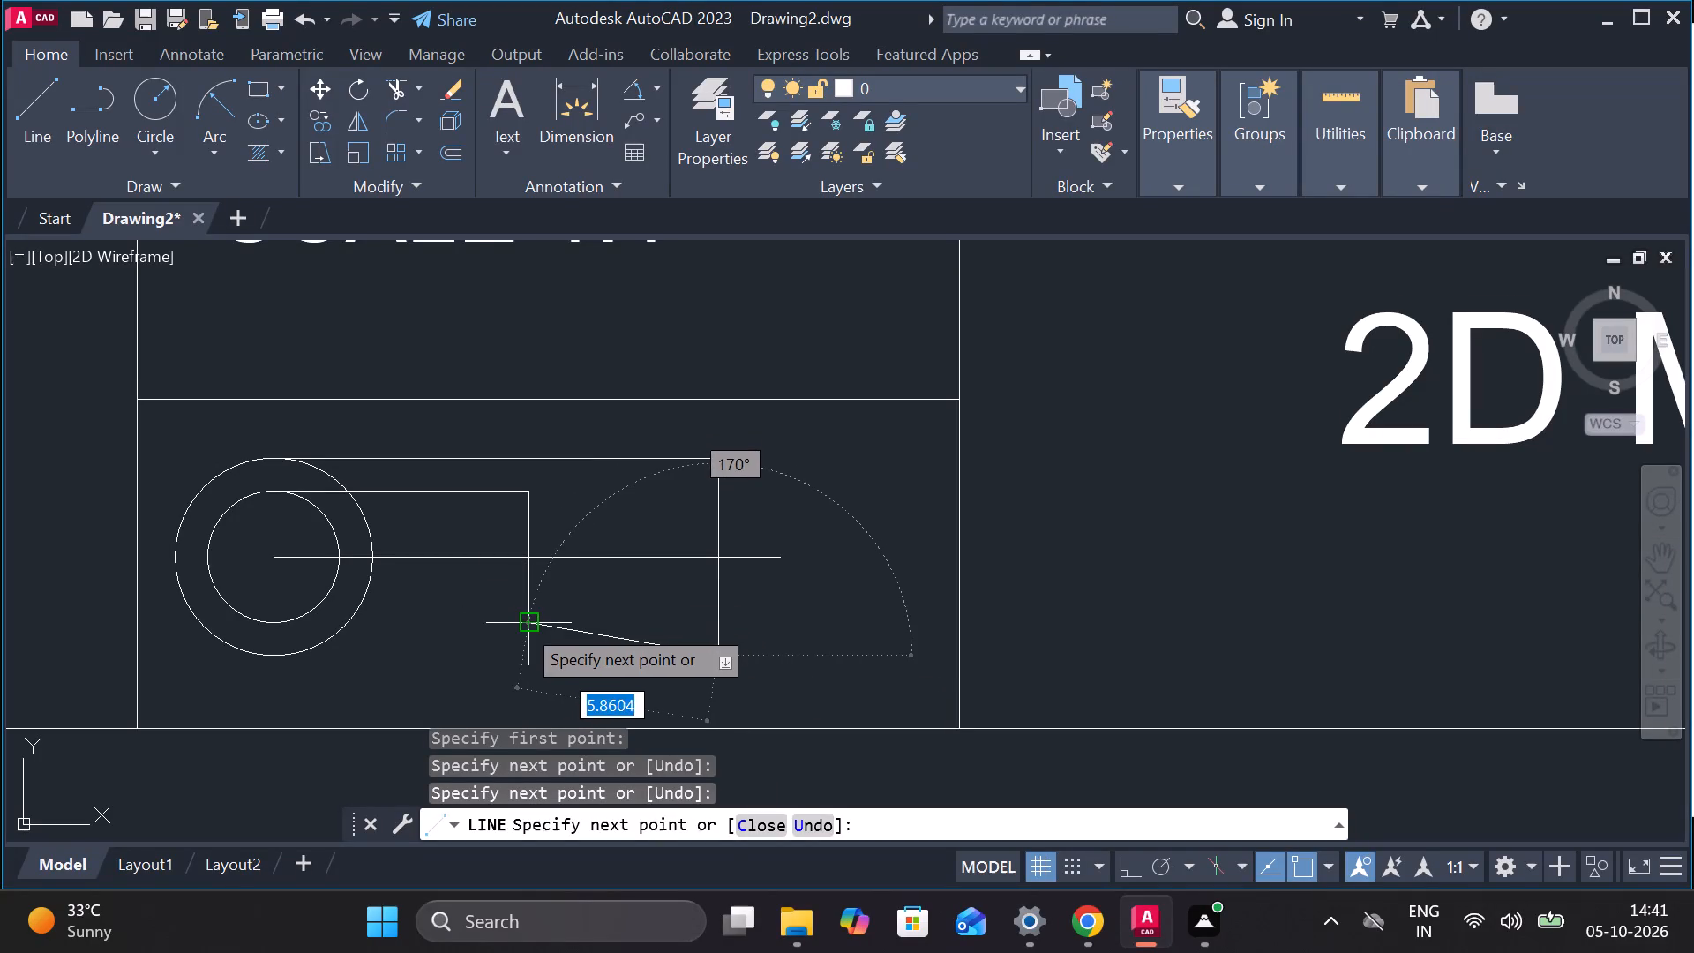
left_click(522, 624)
key("Escape")
key("Escape")
Draw the truncated cone's upper sloping edge, joining the top ends of the shorter and longer vertical lines.
key("space")
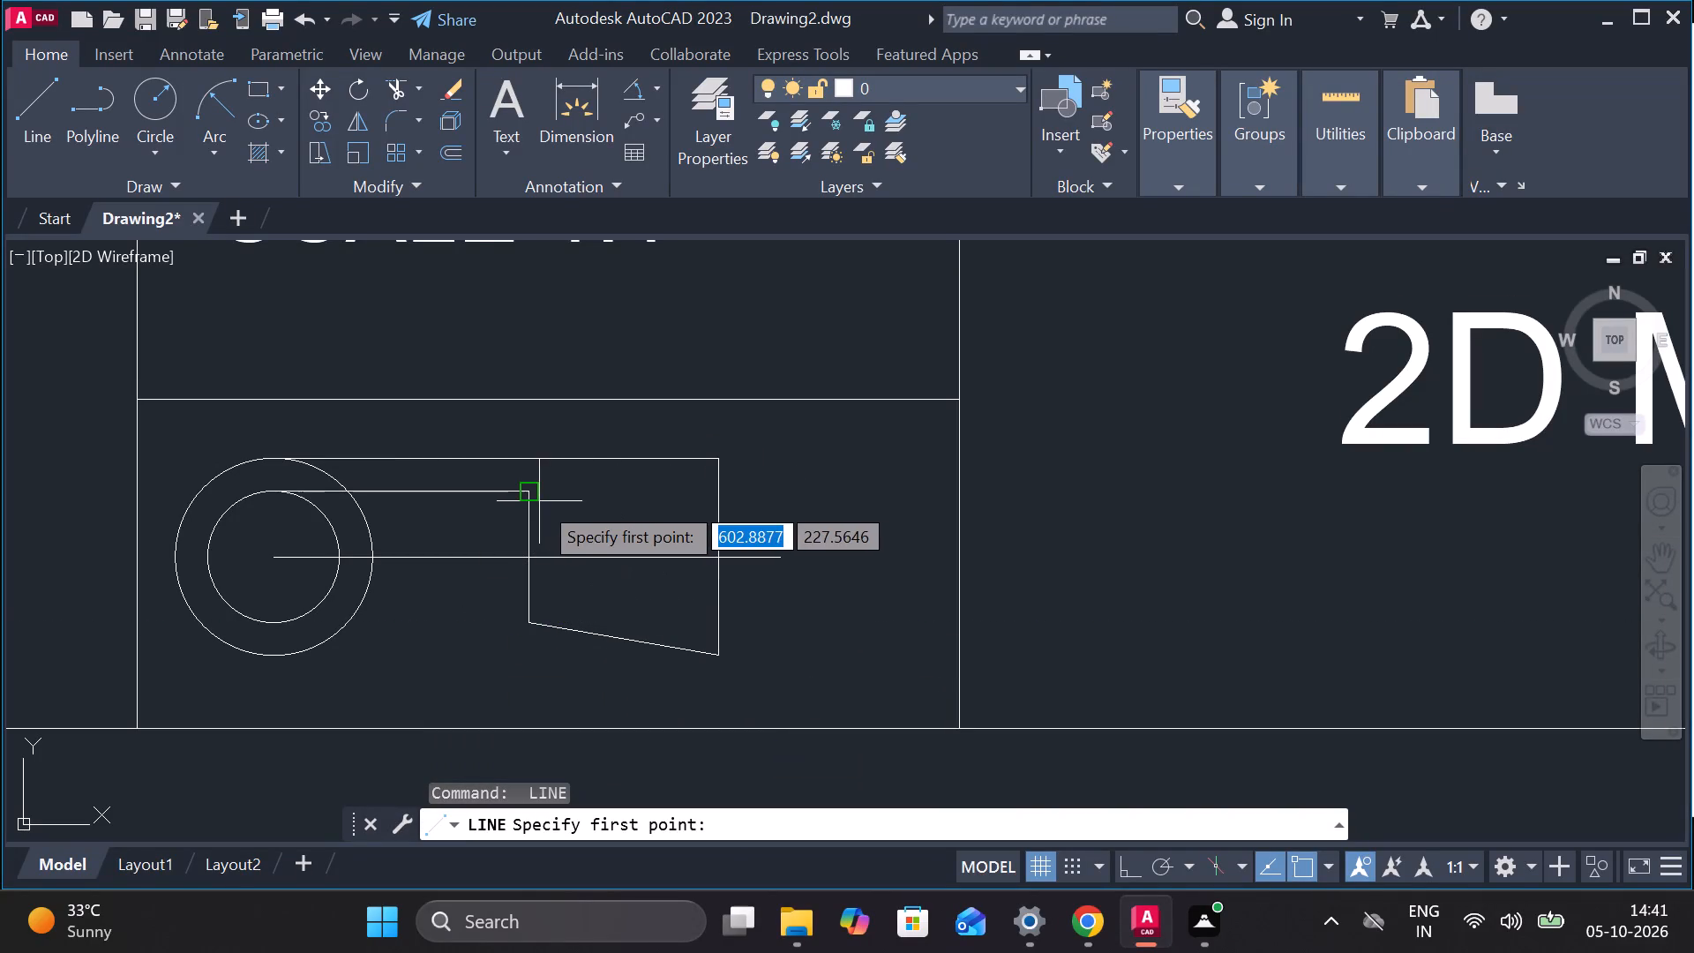
left_click(527, 492)
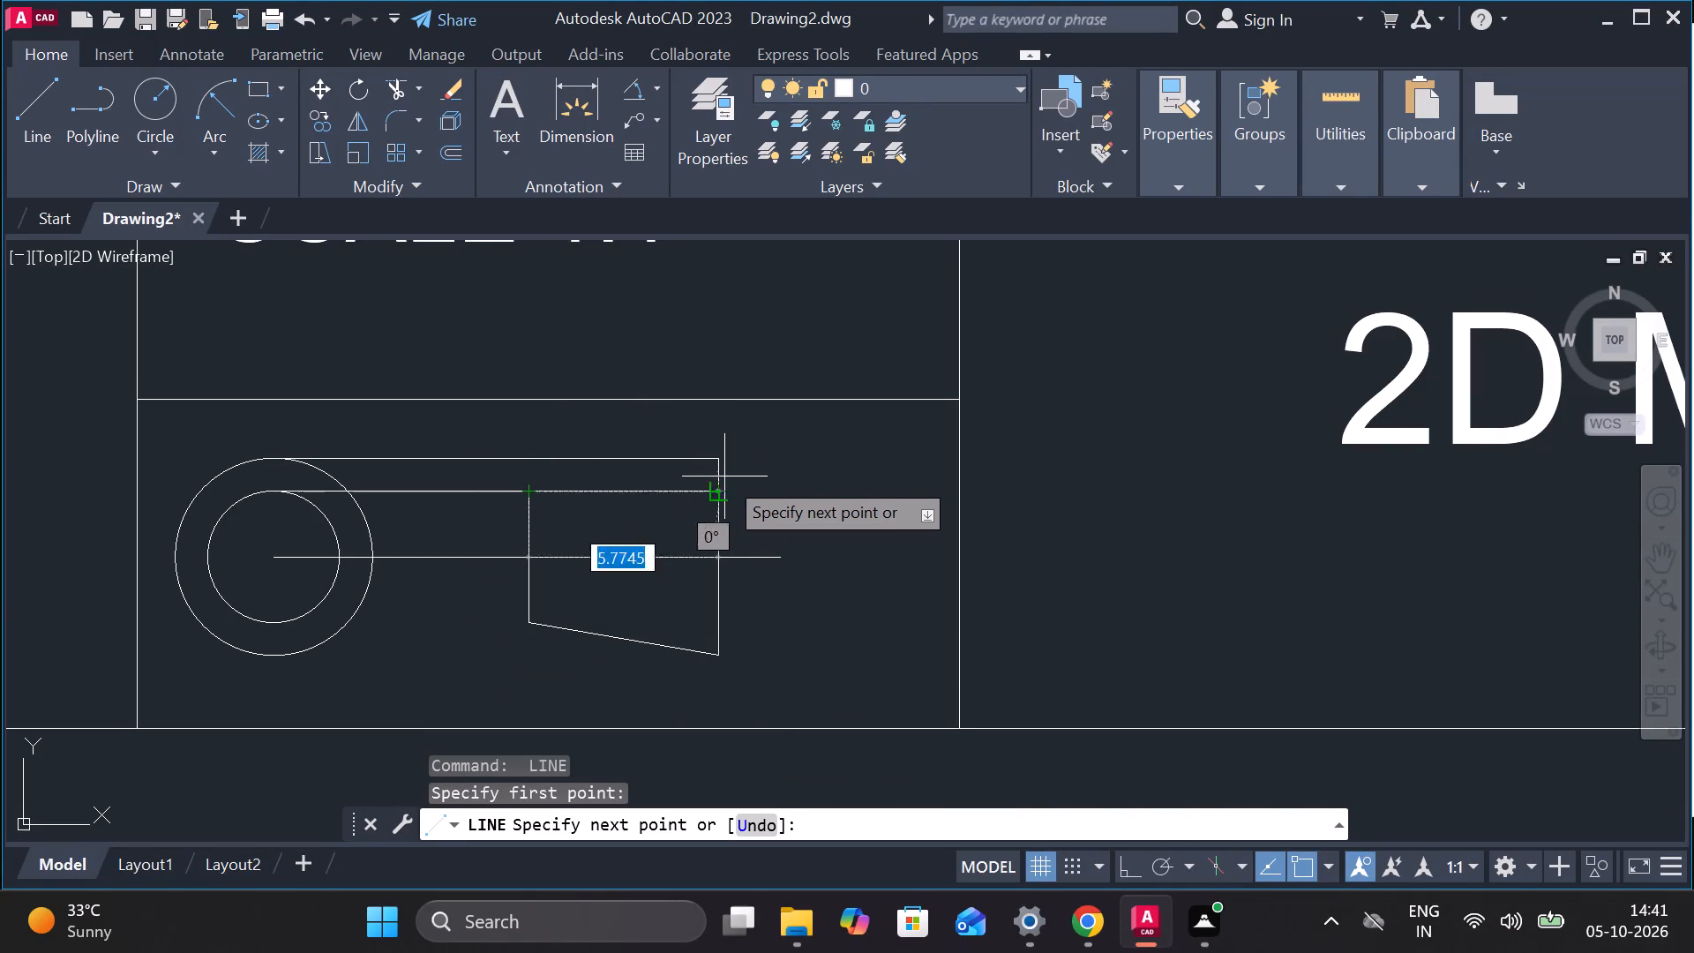
left_click(724, 468)
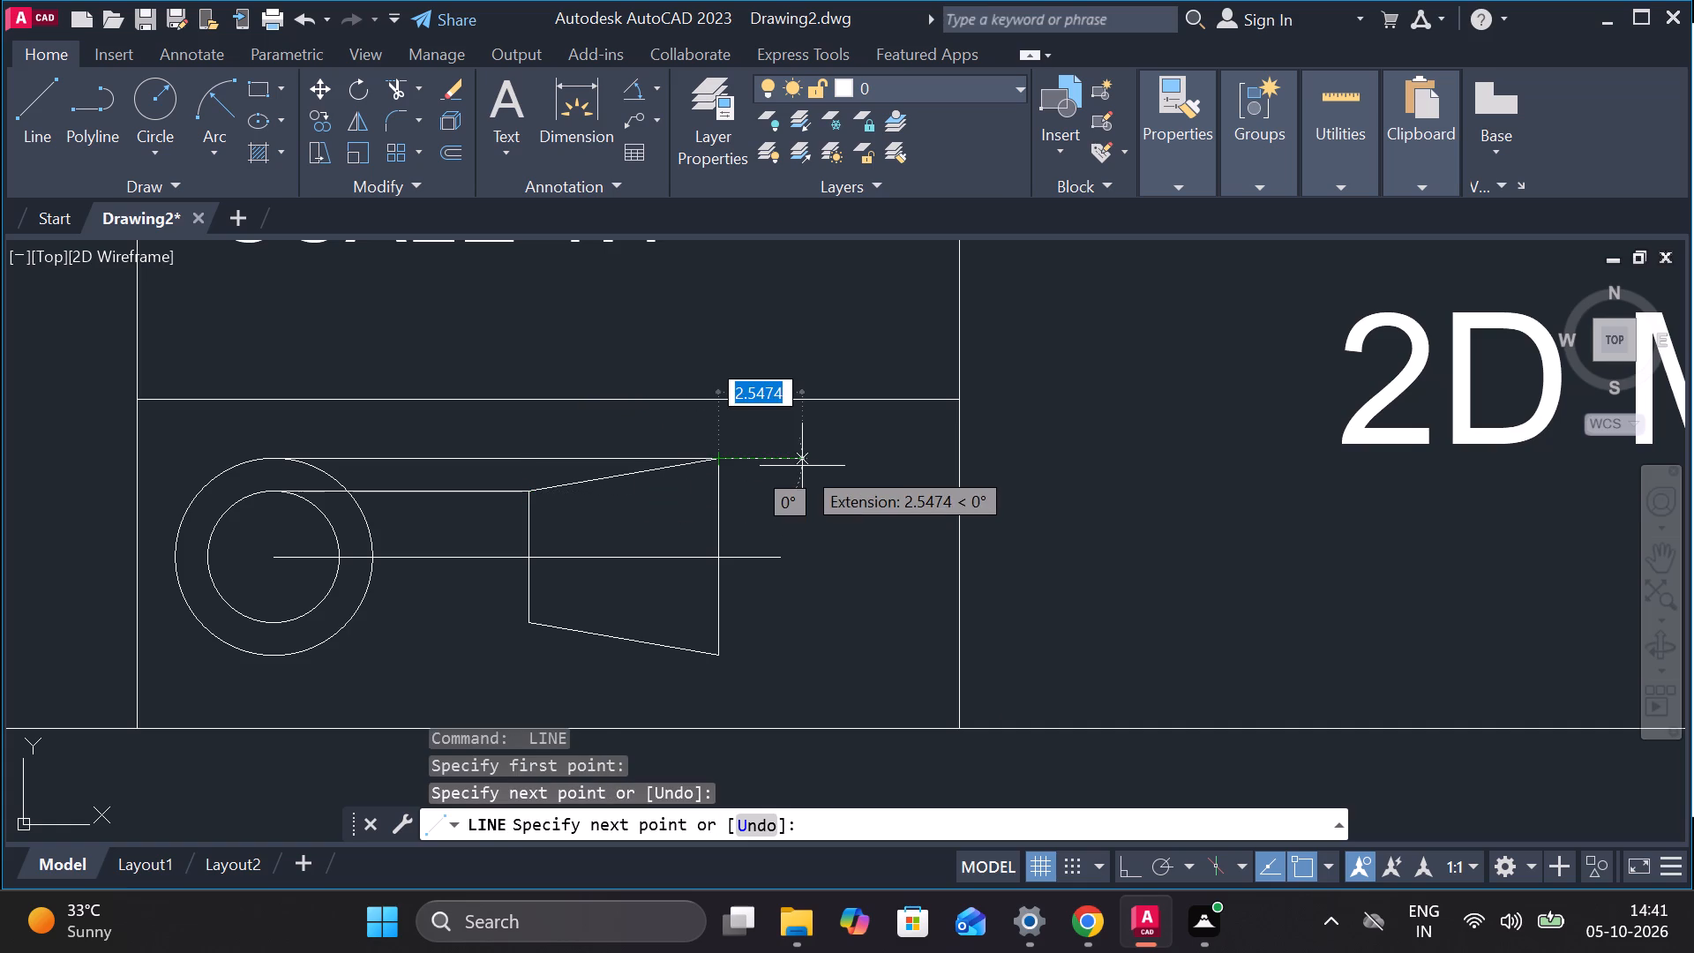
key("Escape")
Erase the two horizontal construction lines running from the circles' top quadrants to the truncated cone.
left_click(526, 454)
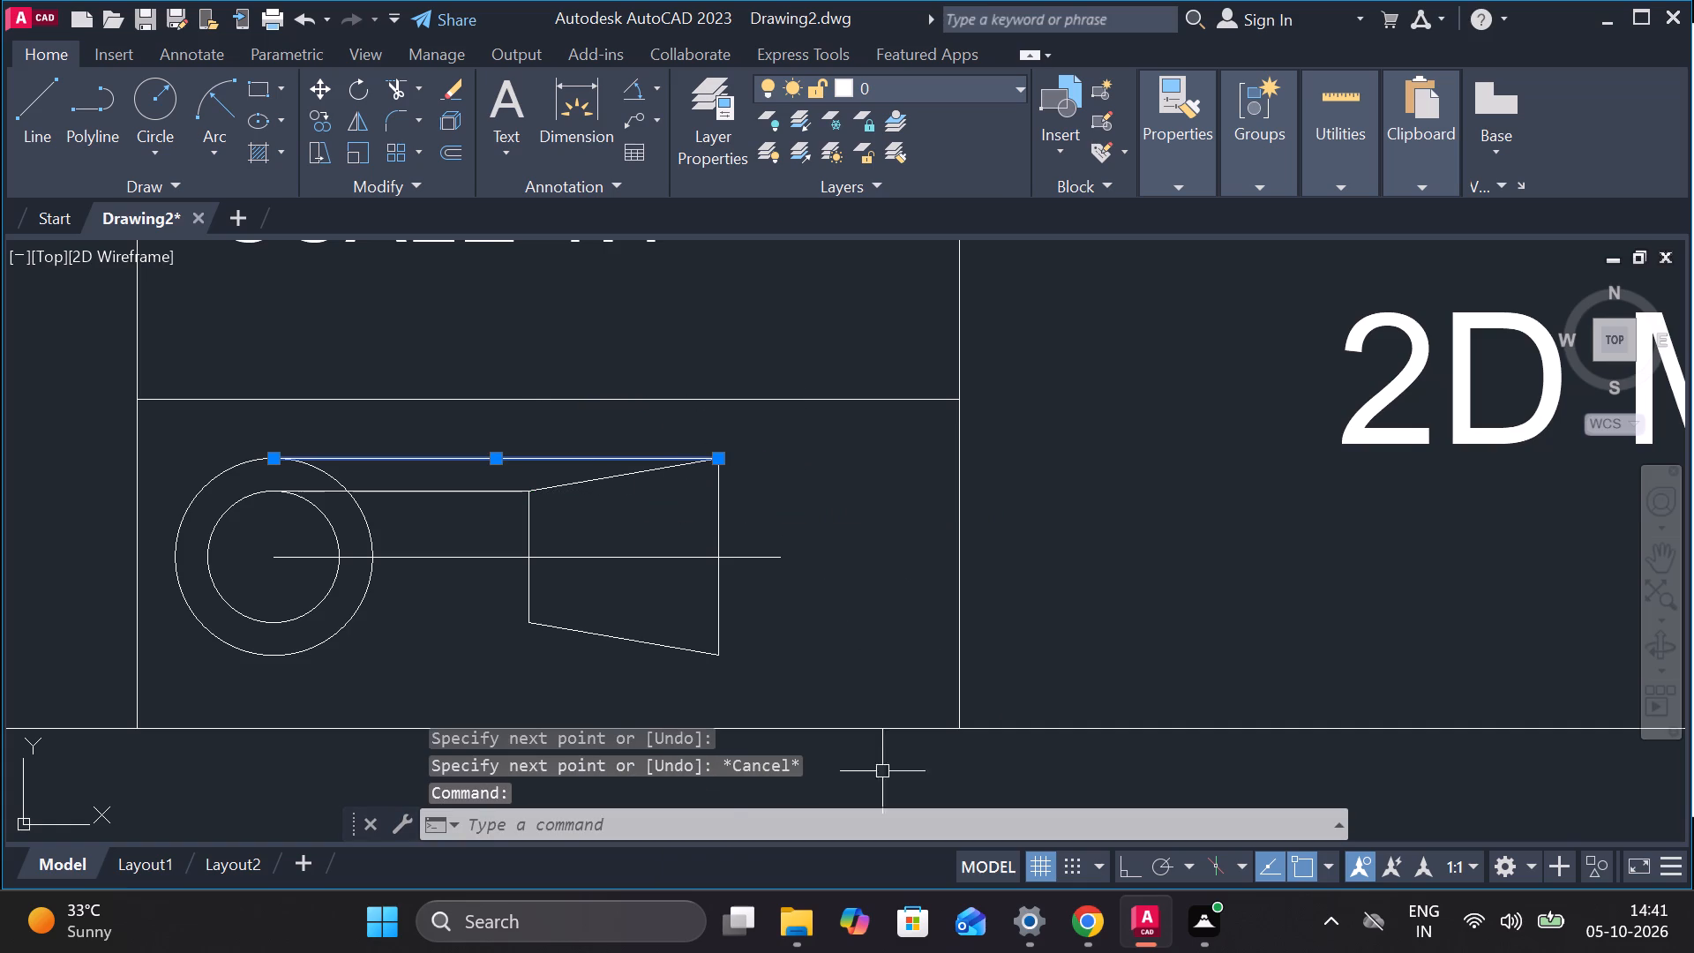
left_click(384, 493)
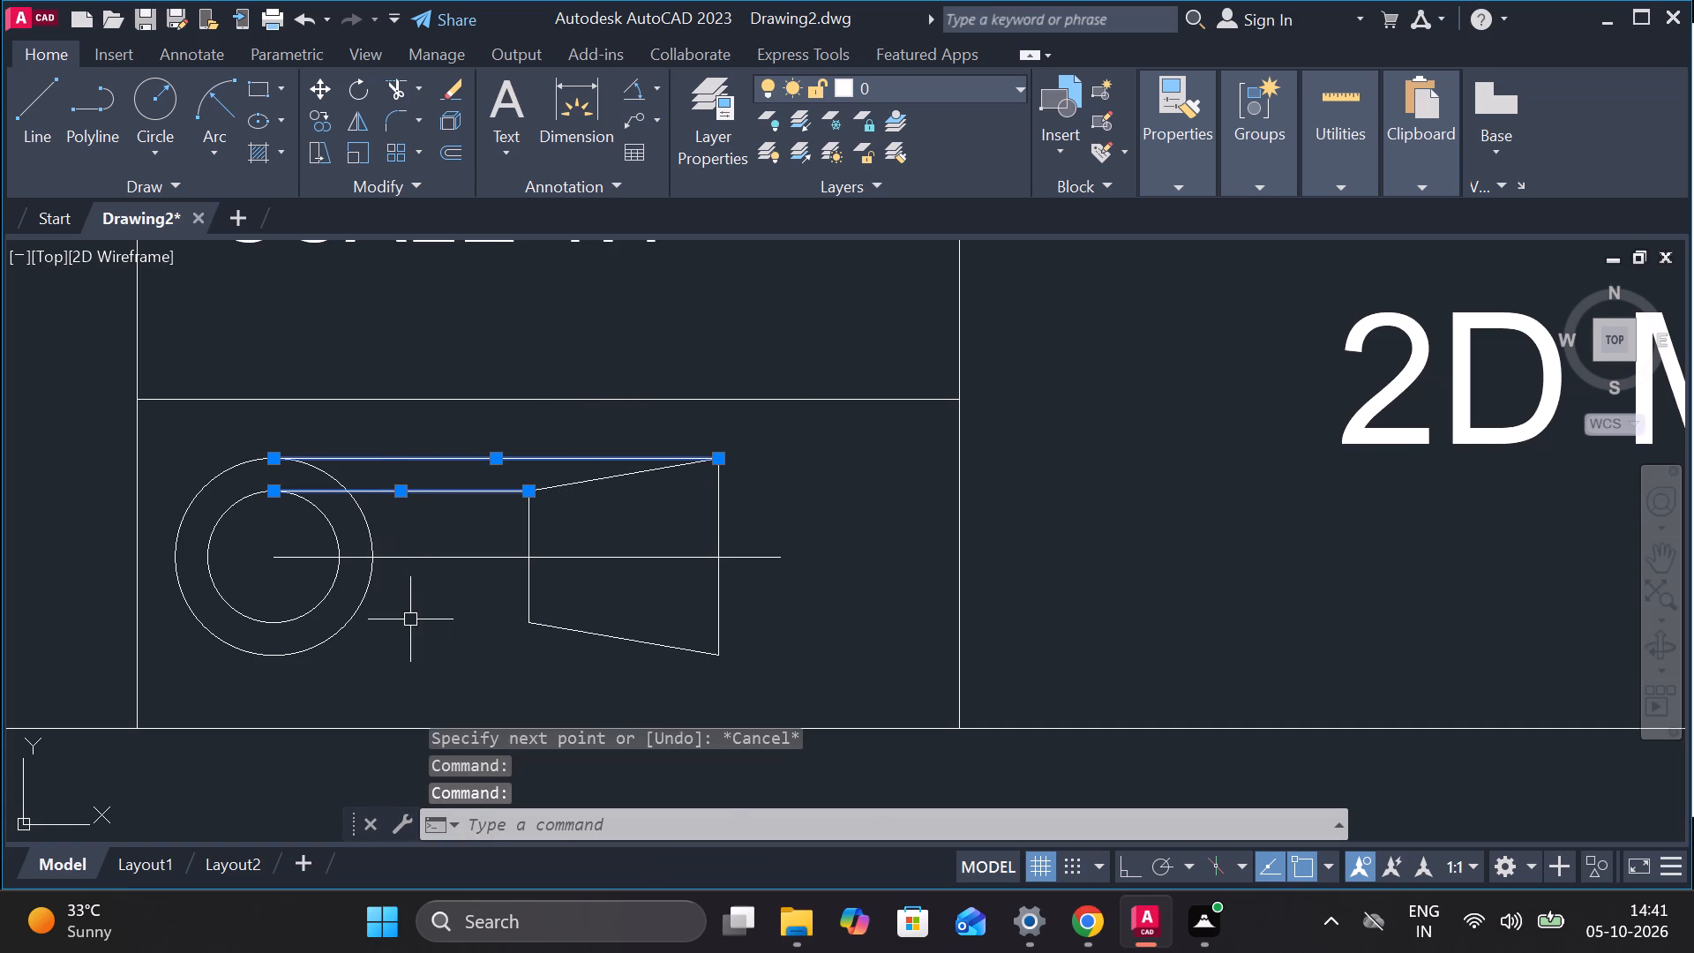
key("e")
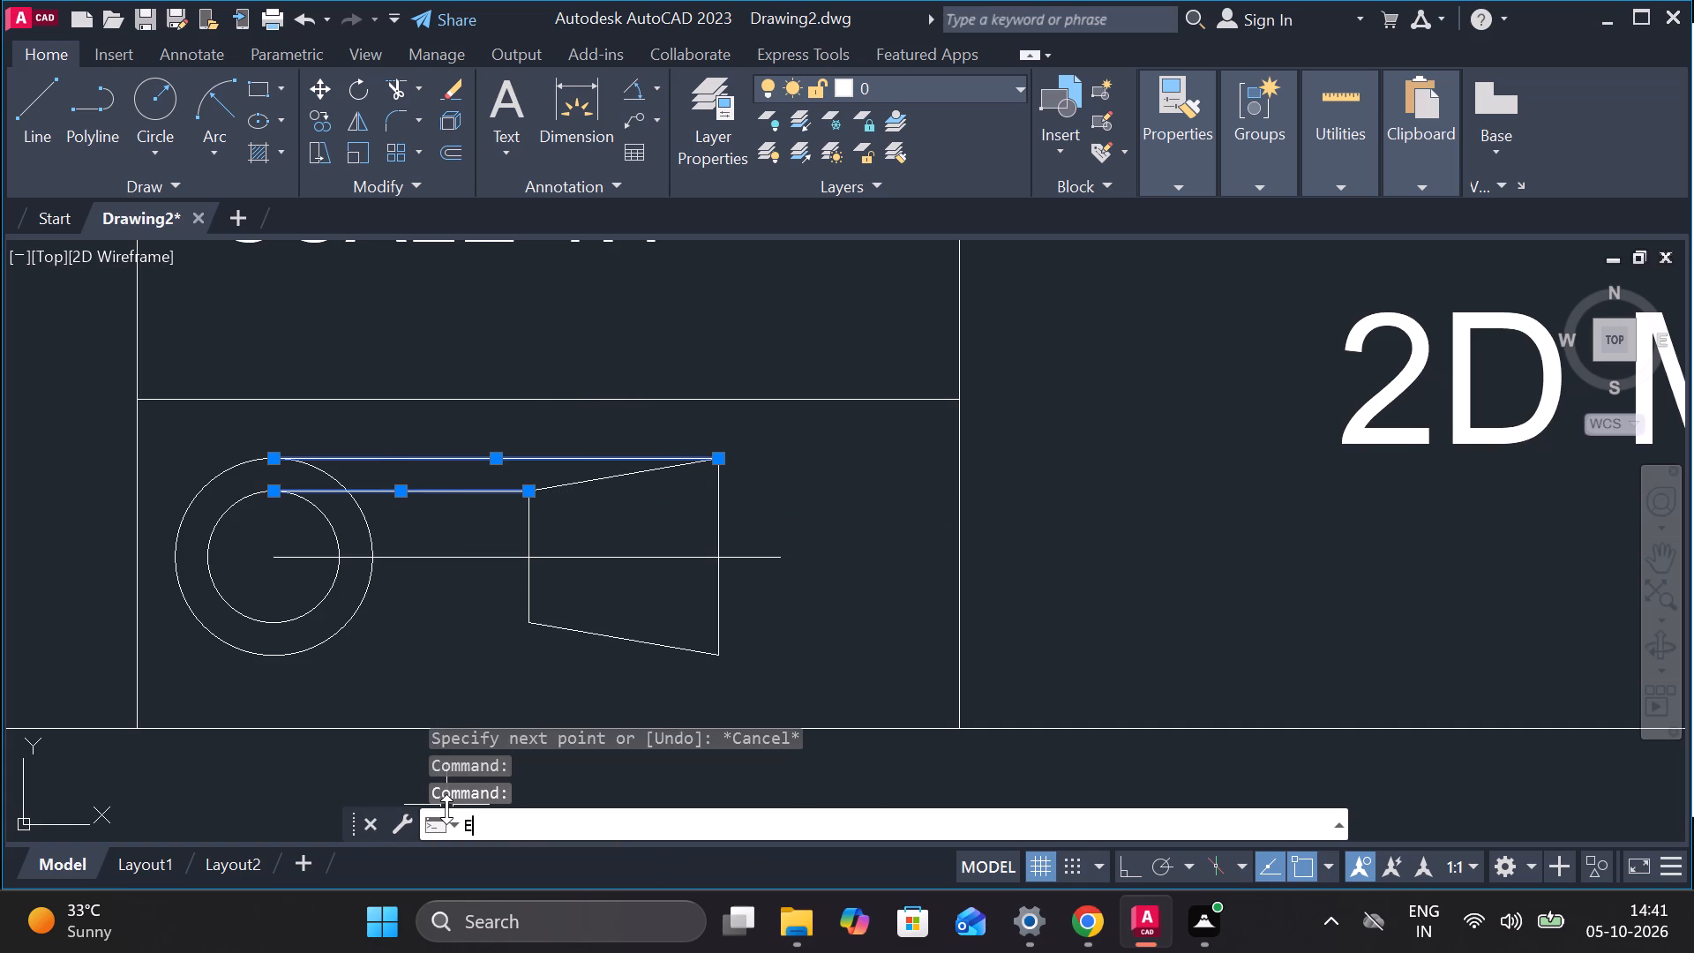
key("Return")
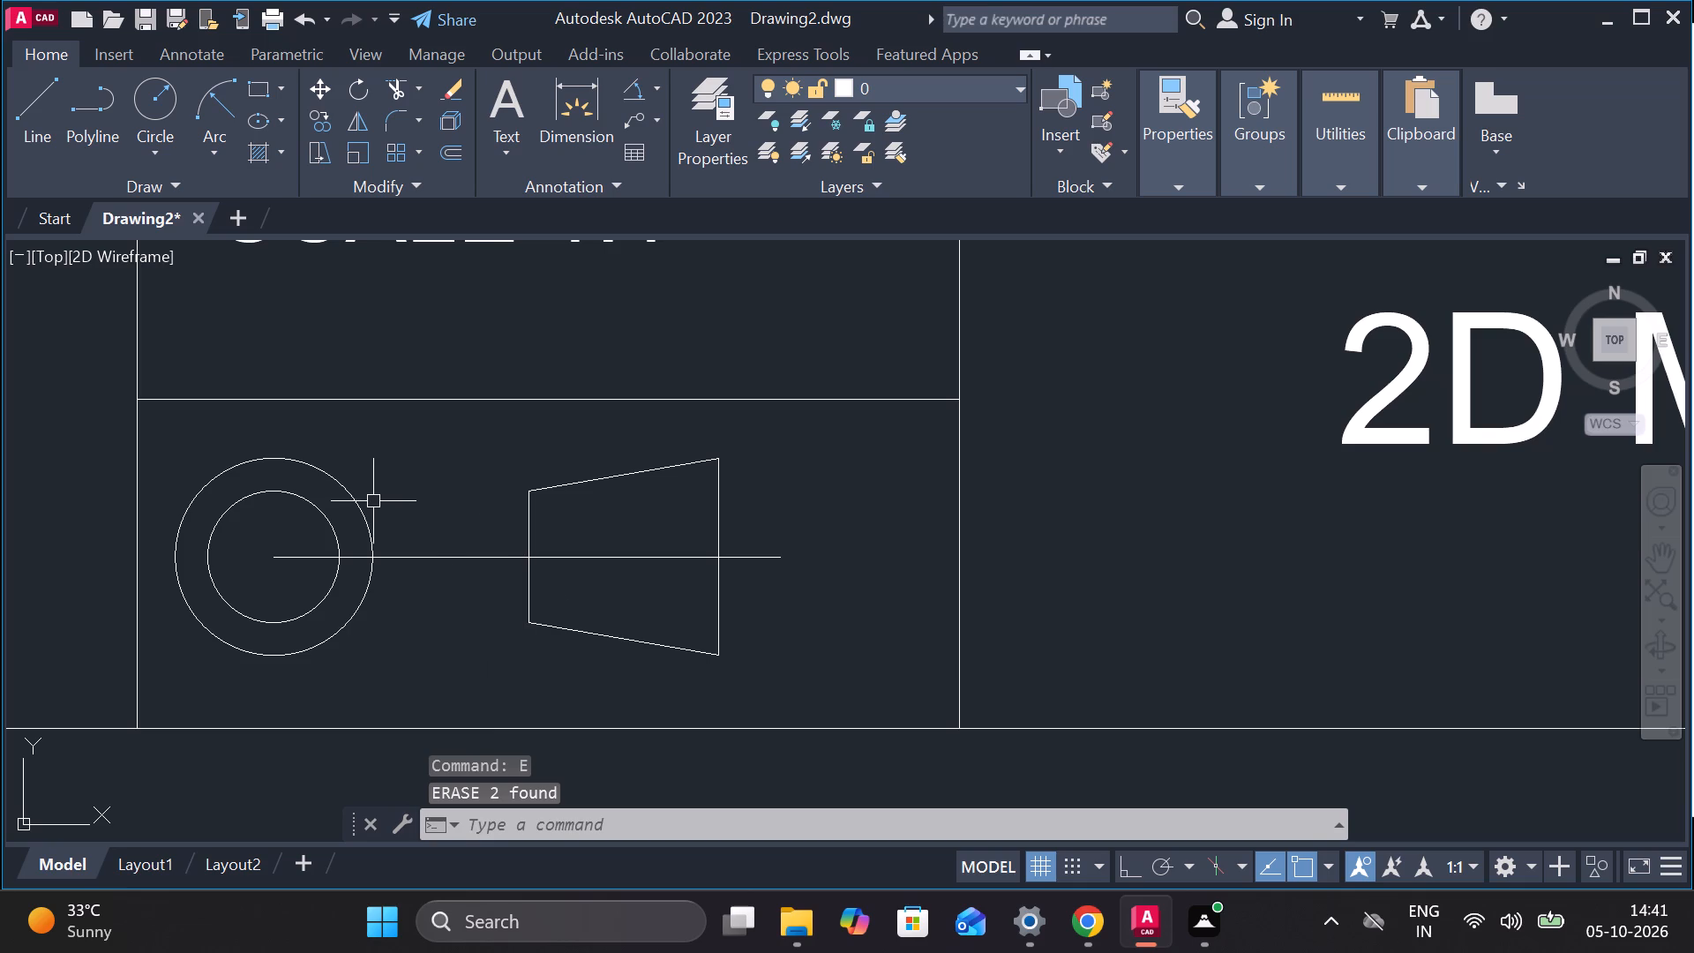
Set the linetype of the projection symbol's horizontal centre line to ACAD_ISO02W100.
scroll(364, 497, "up", 1)
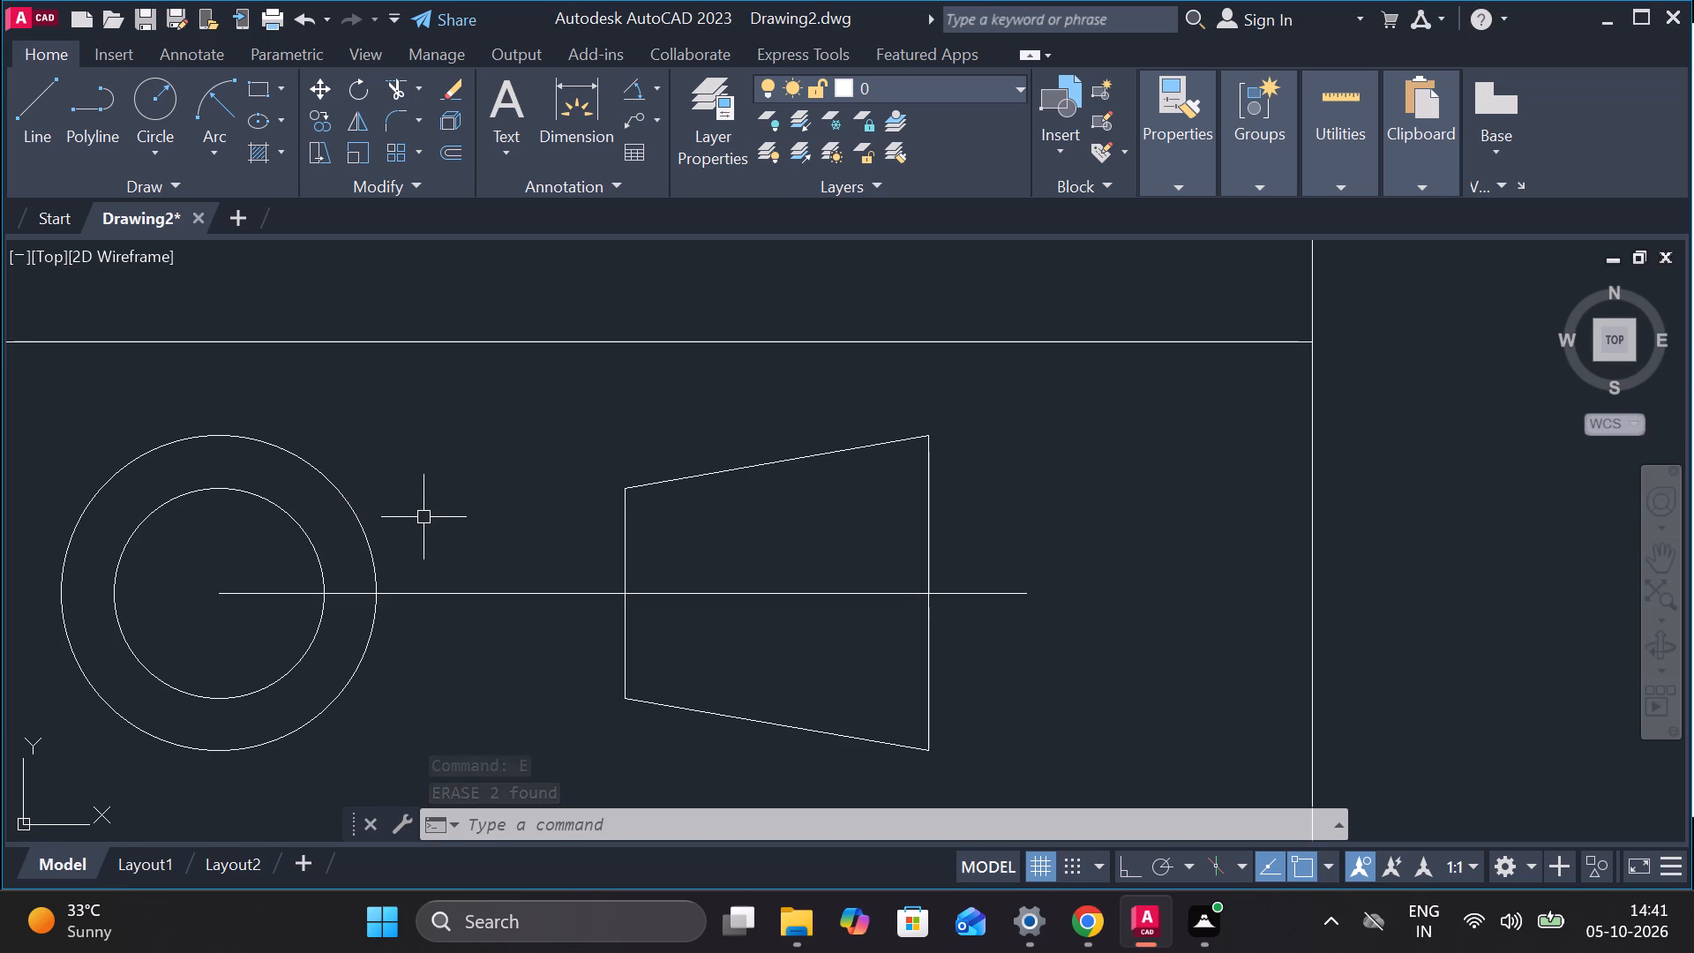
scroll(423, 517, "down", 3)
scroll(526, 570, "down", 2)
scroll(553, 597, "up", 2)
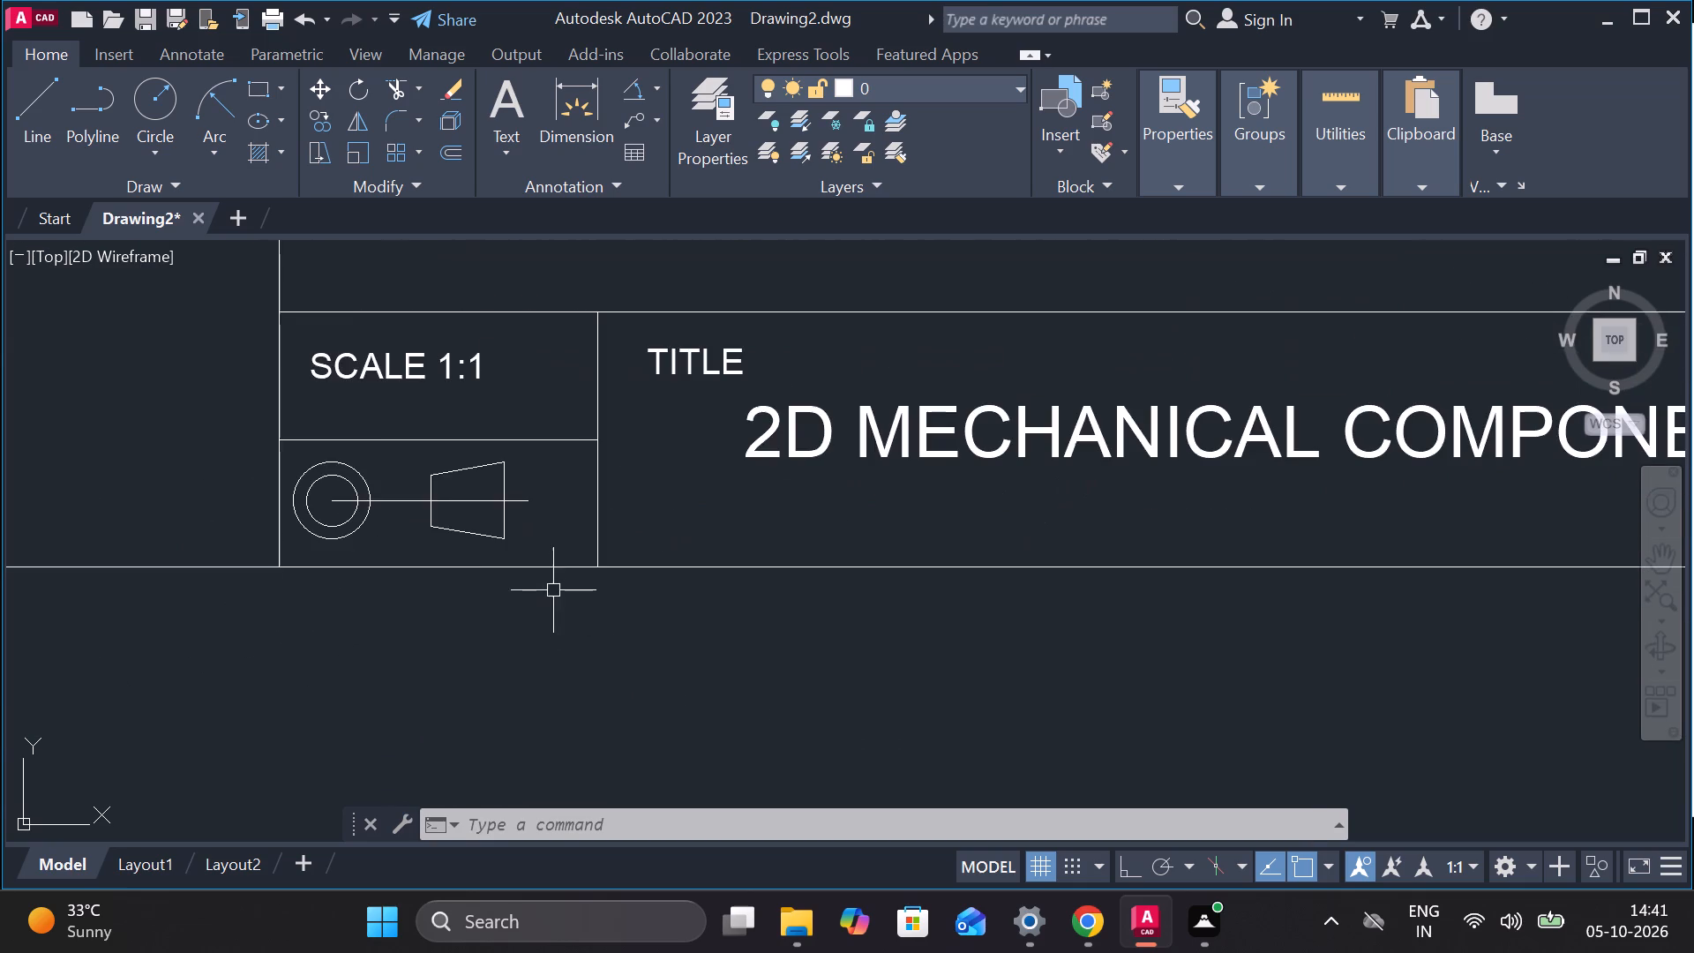
scroll(381, 471, "up", 2)
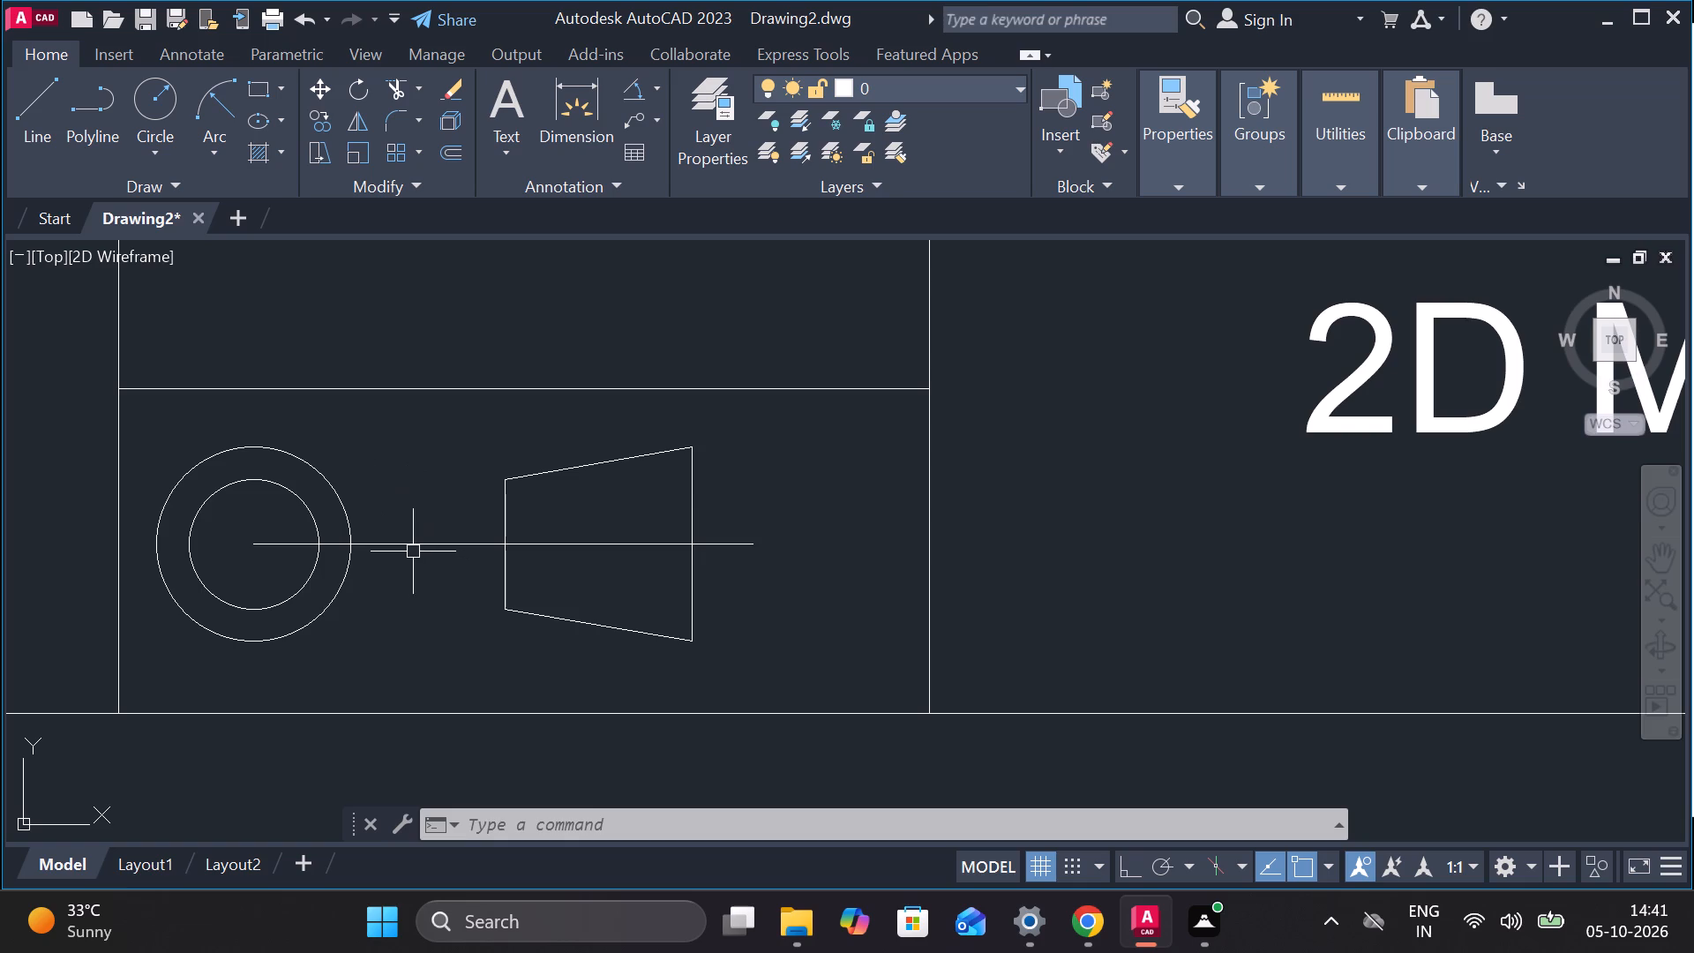
left_click(400, 549)
left_click(1166, 192)
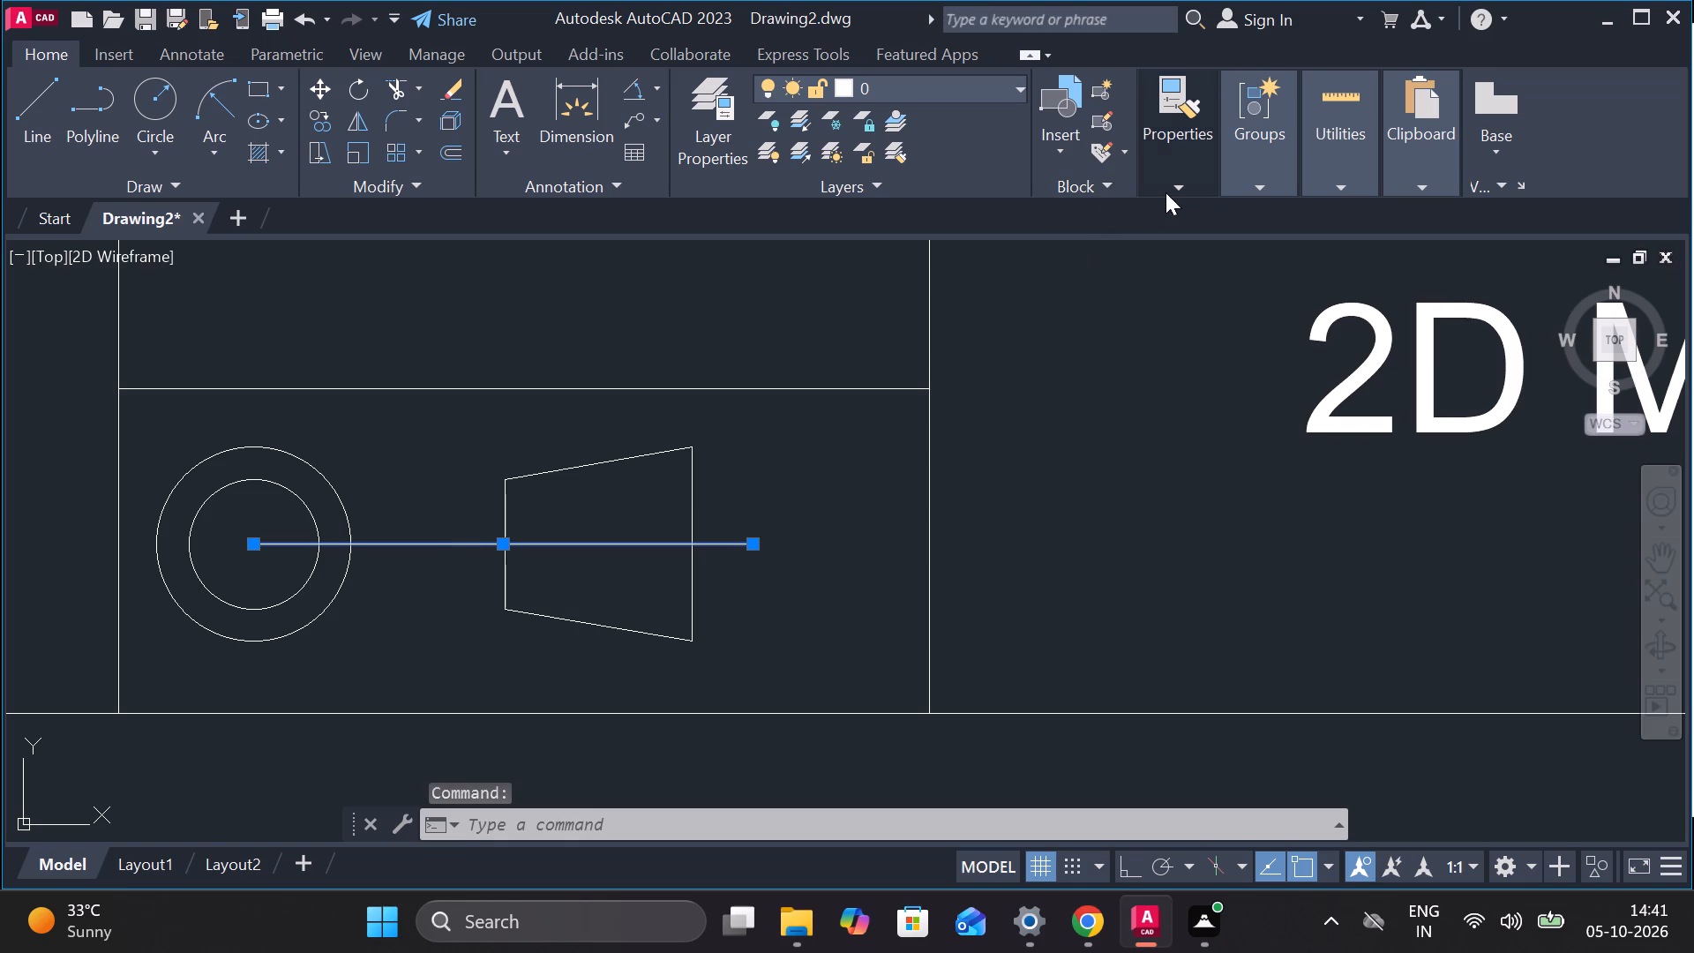
left_click(1353, 289)
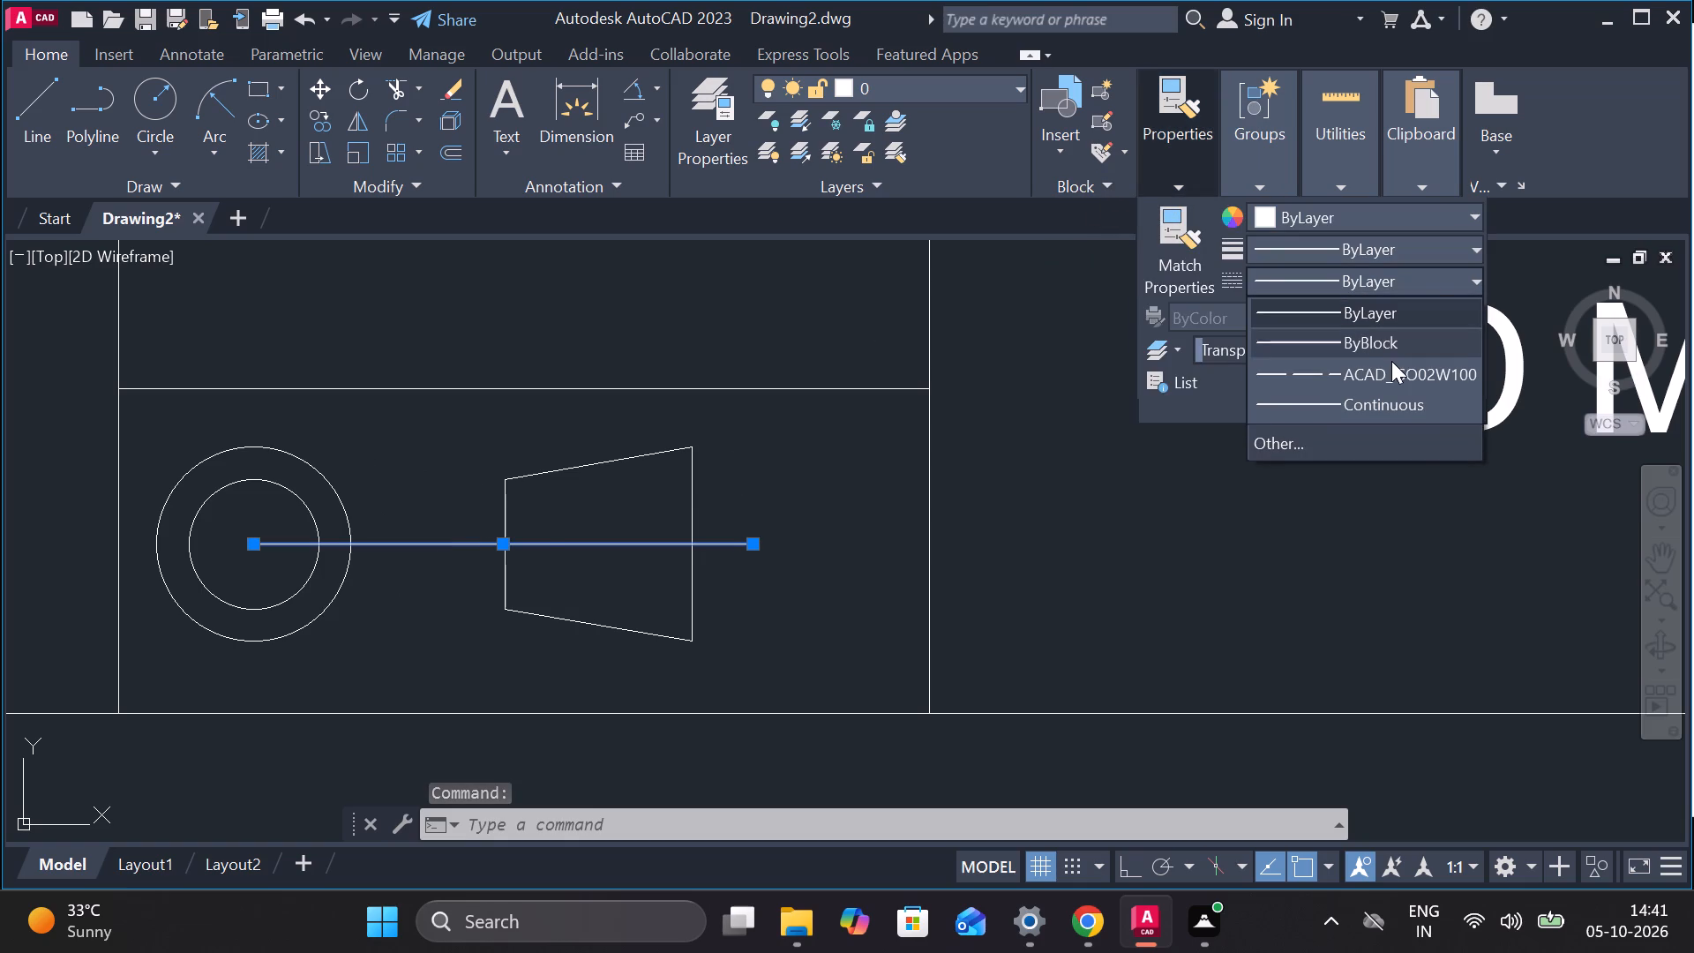
left_click(1391, 371)
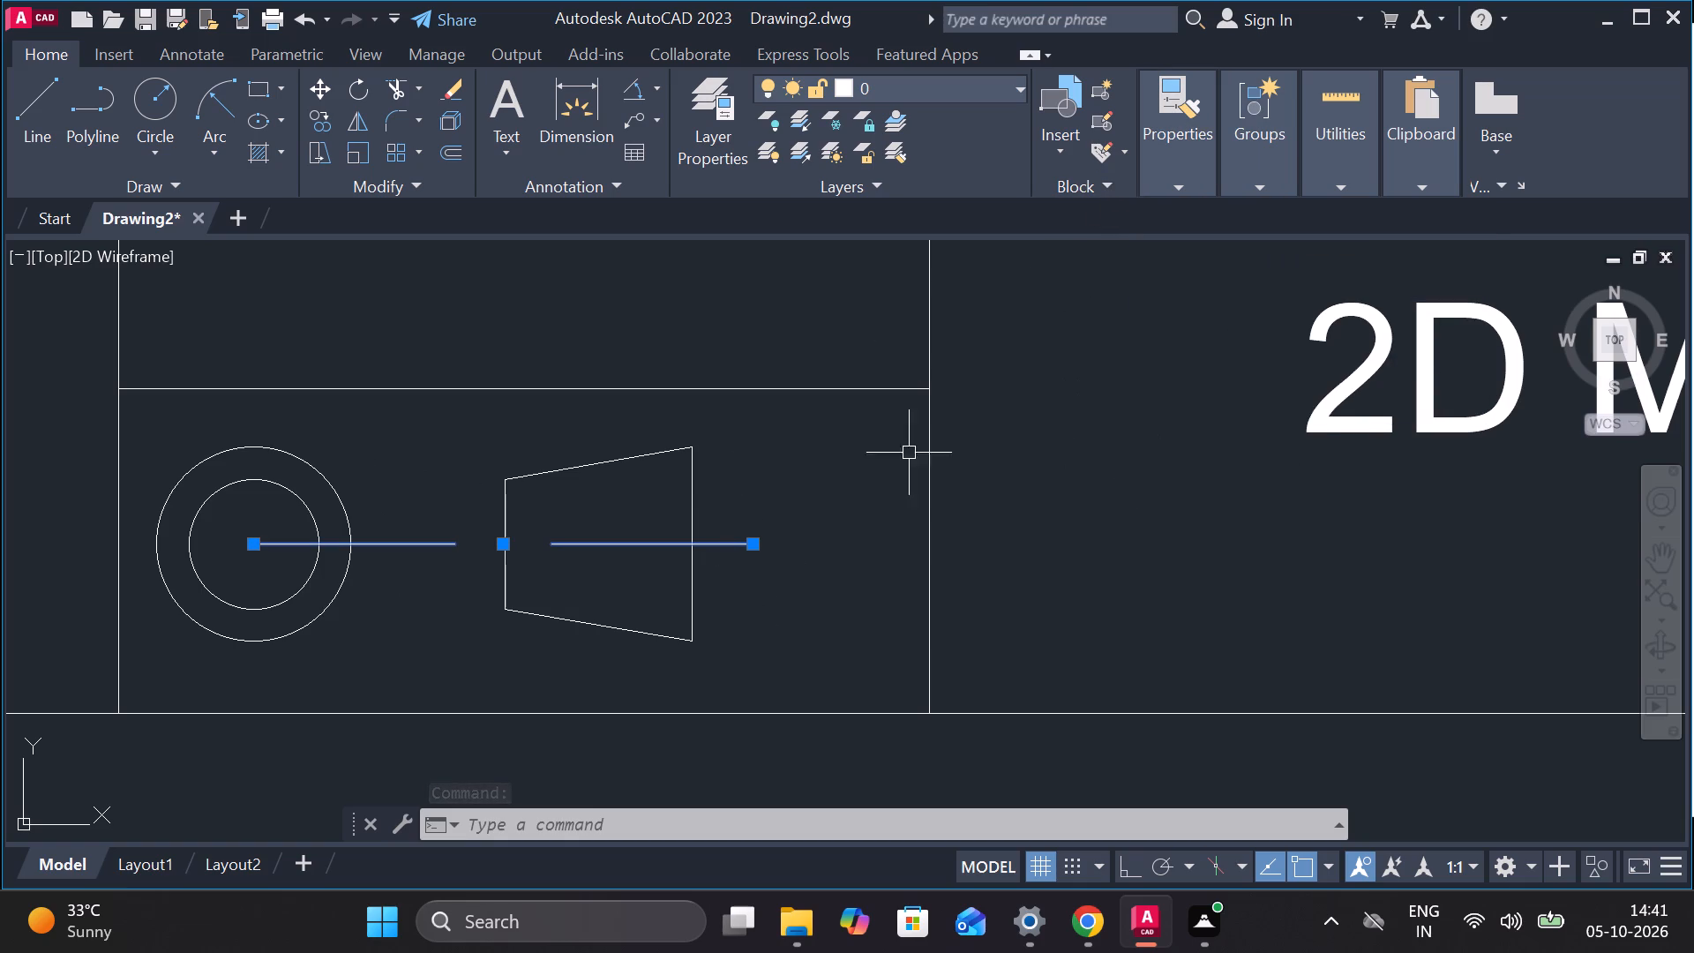
scroll(817, 484, "down", 3)
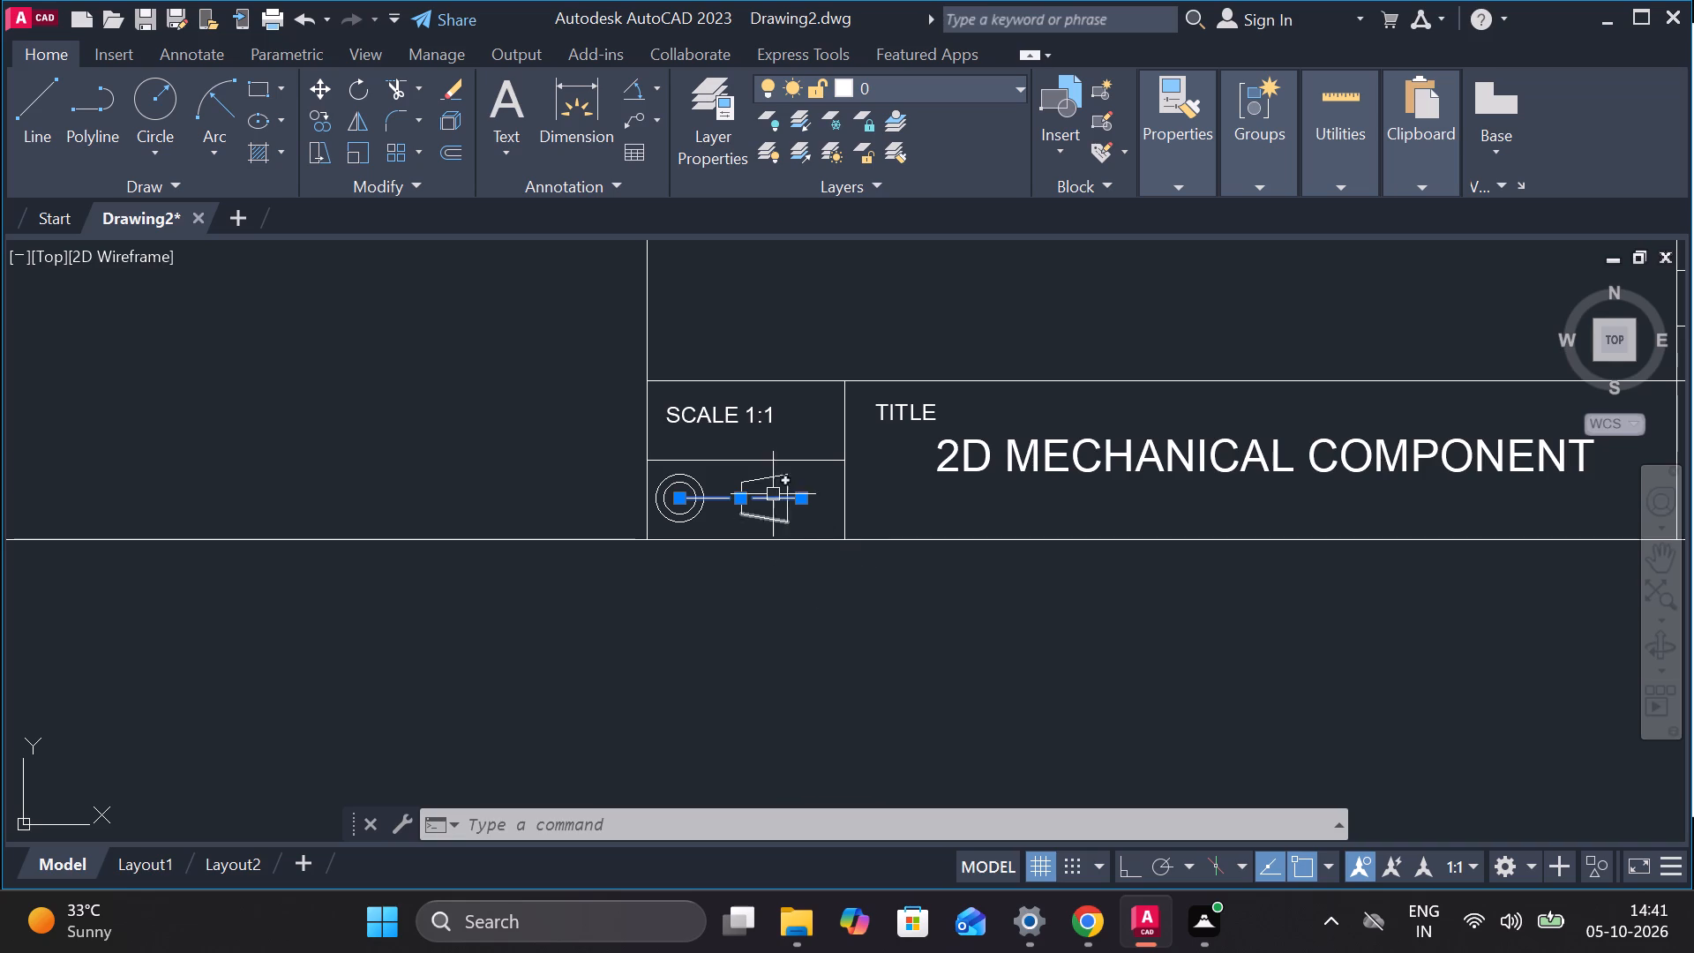
key("Escape")
Move the two concentric circles 3 units rightward along the centre line, from their centre to the outer circle's right quadrant.
scroll(771, 484, "up", 2)
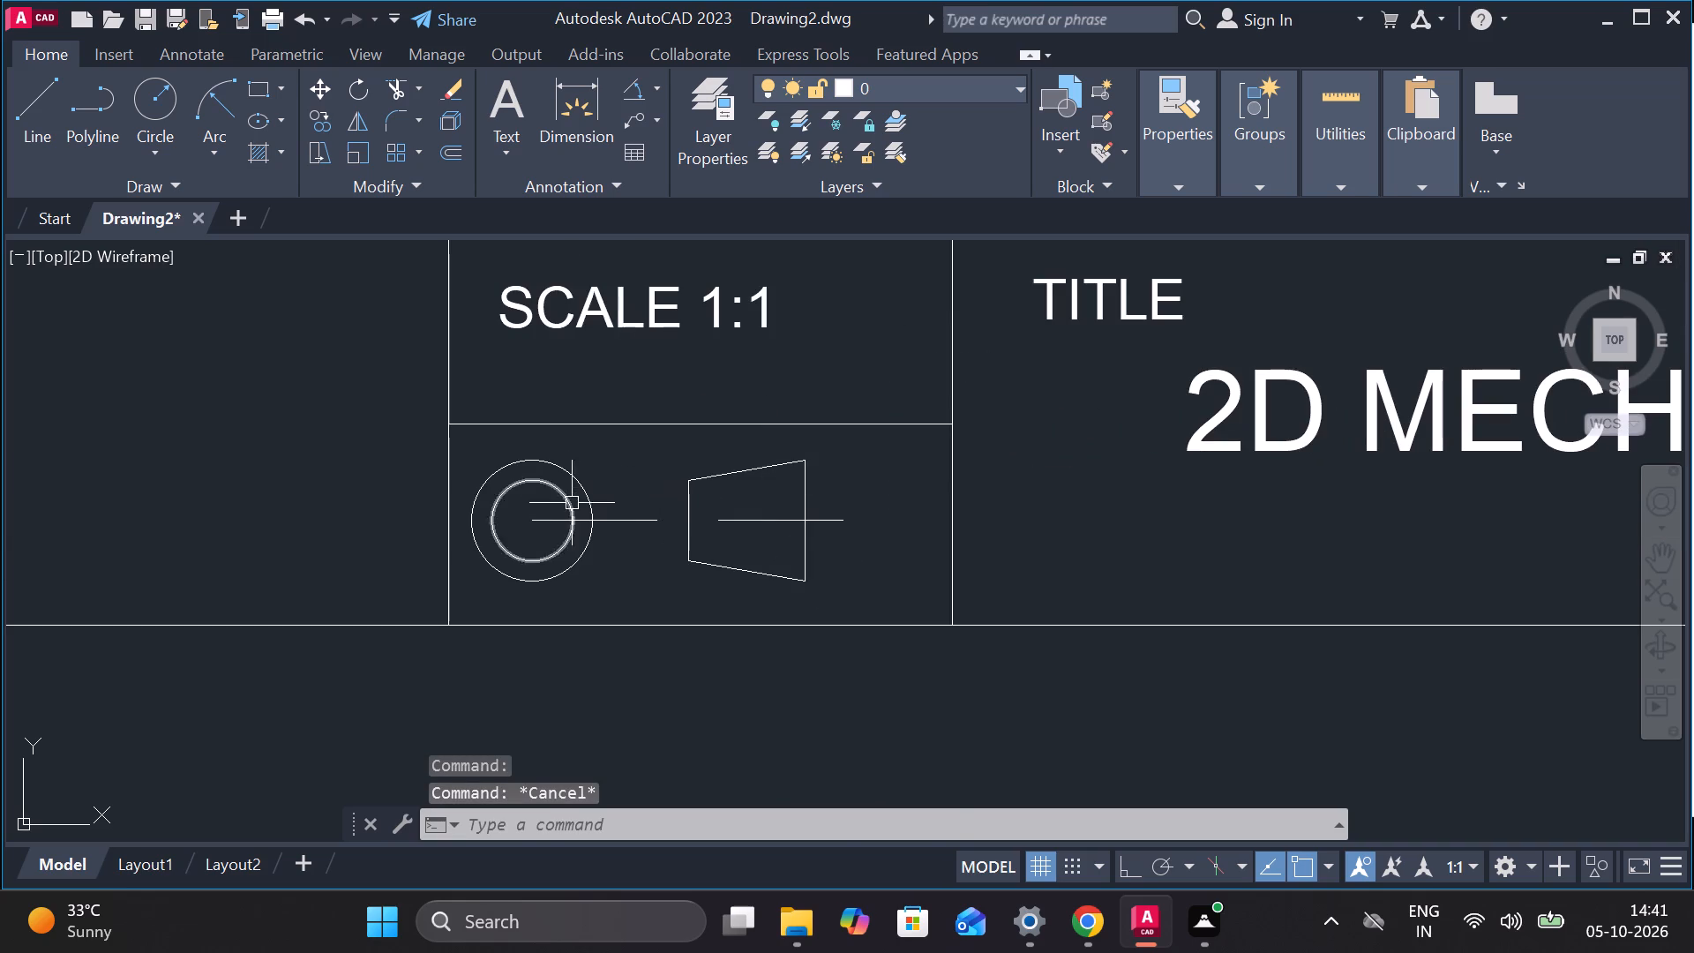
left_click(561, 480)
key("Escape")
left_click_drag(613, 469, 604, 470)
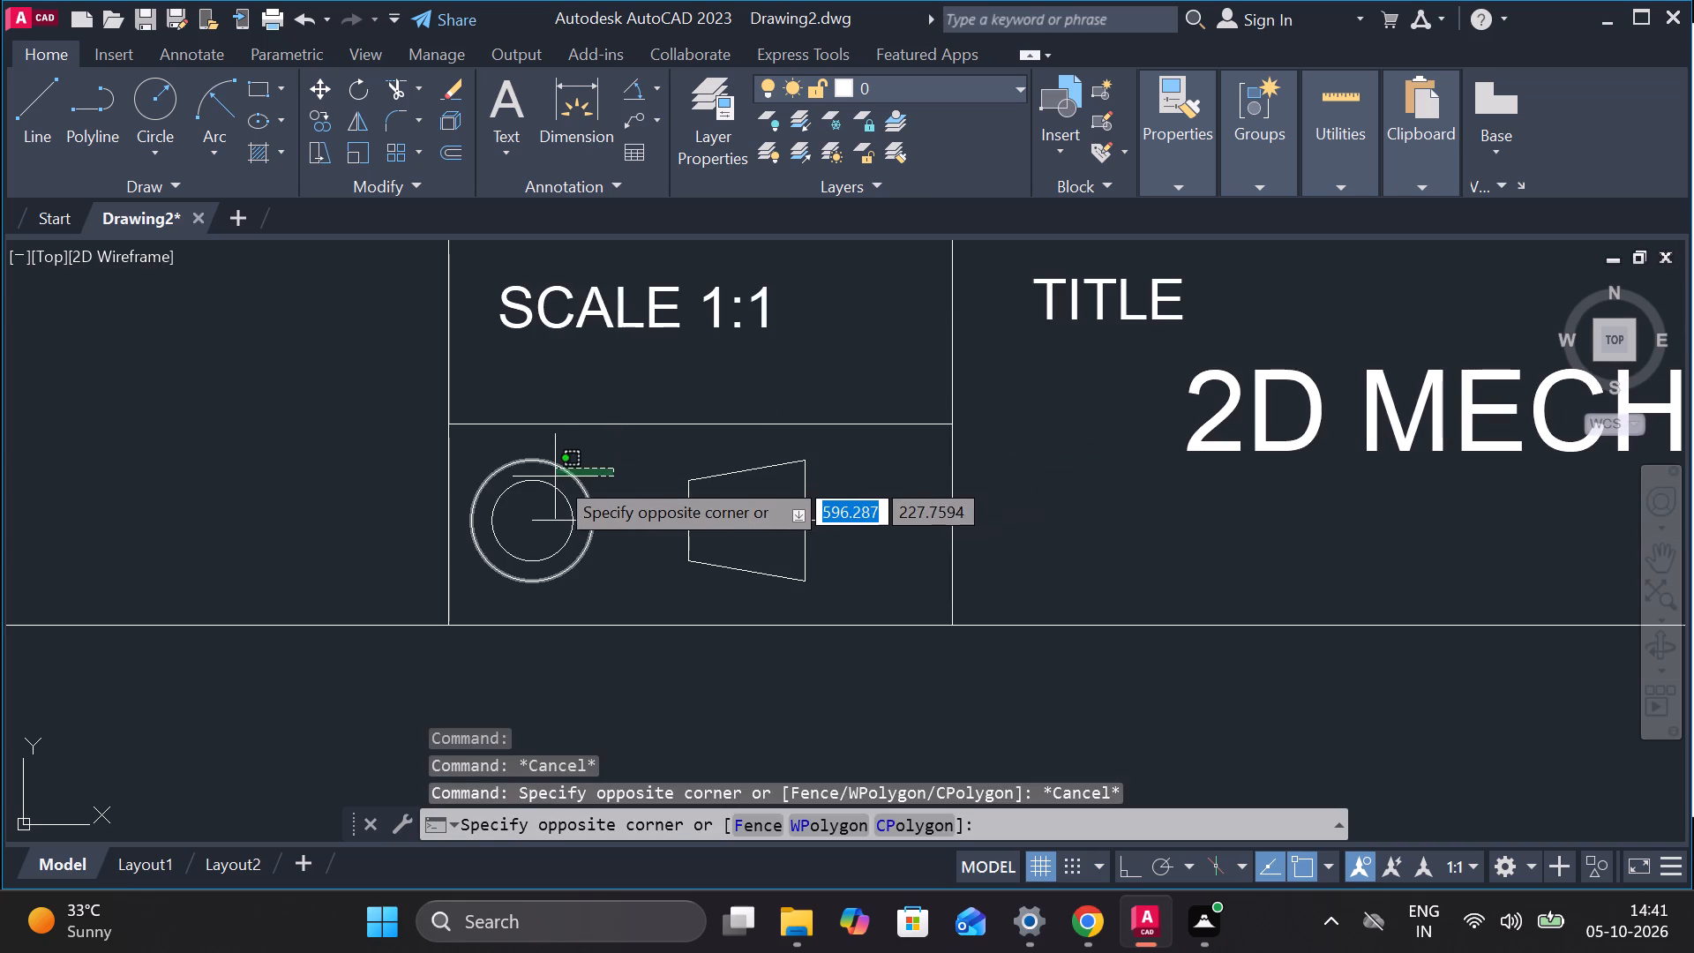
left_click(547, 493)
key("m")
key("Return")
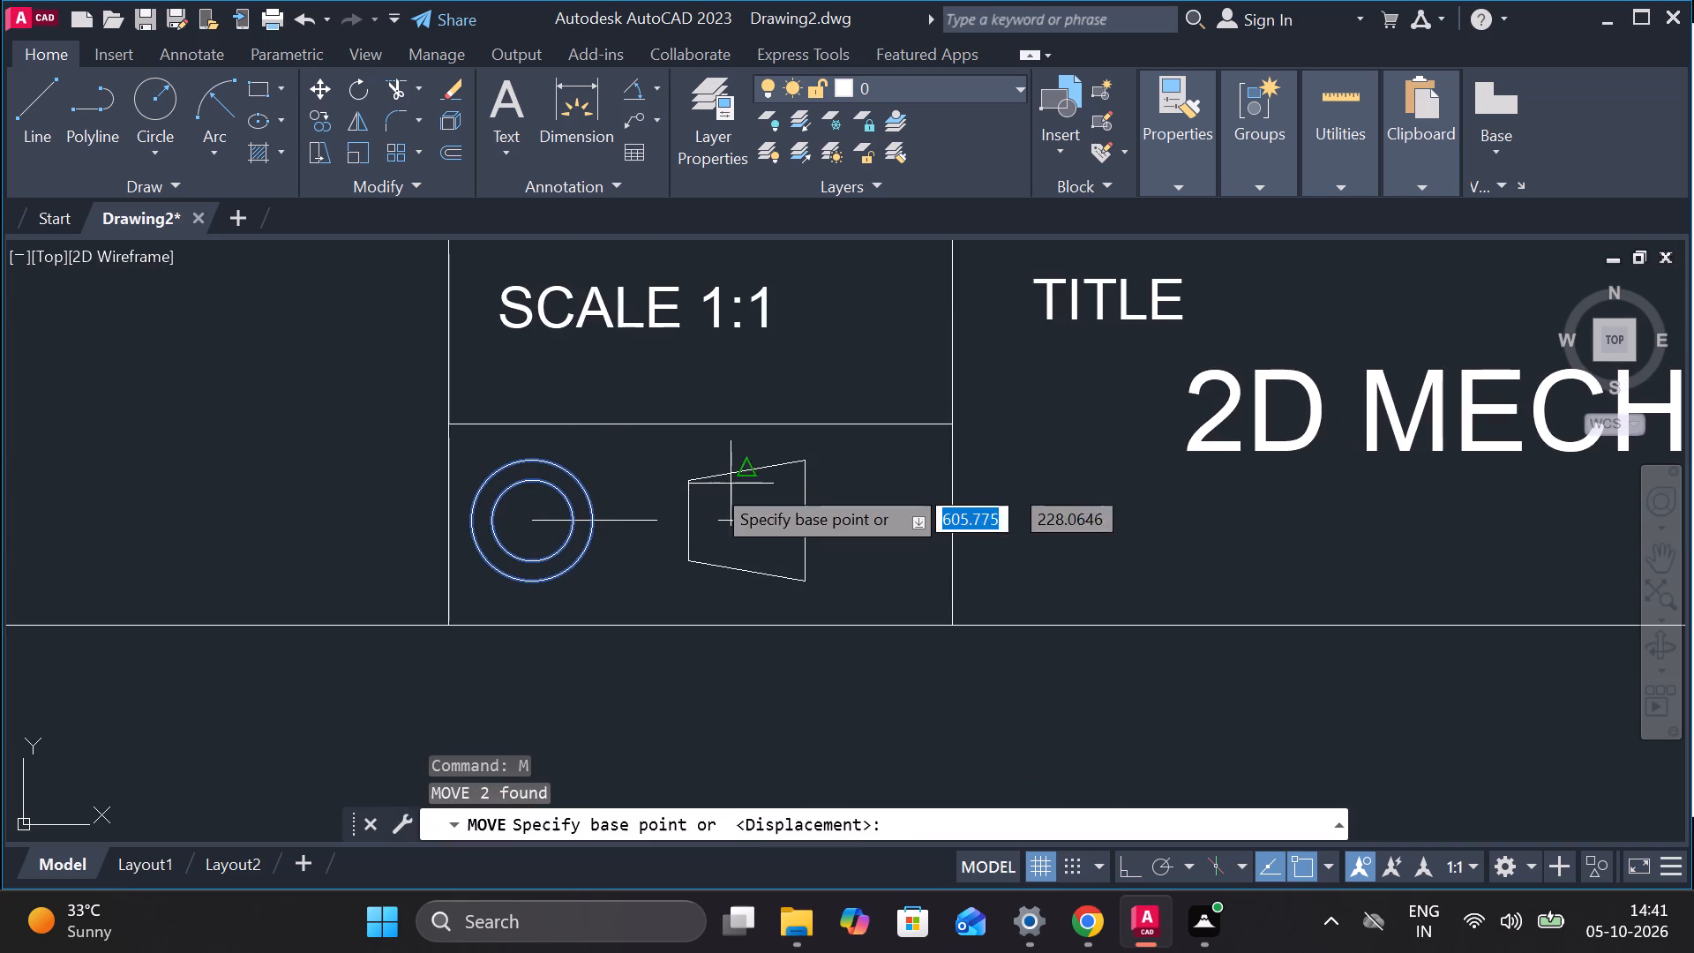
left_click(539, 515)
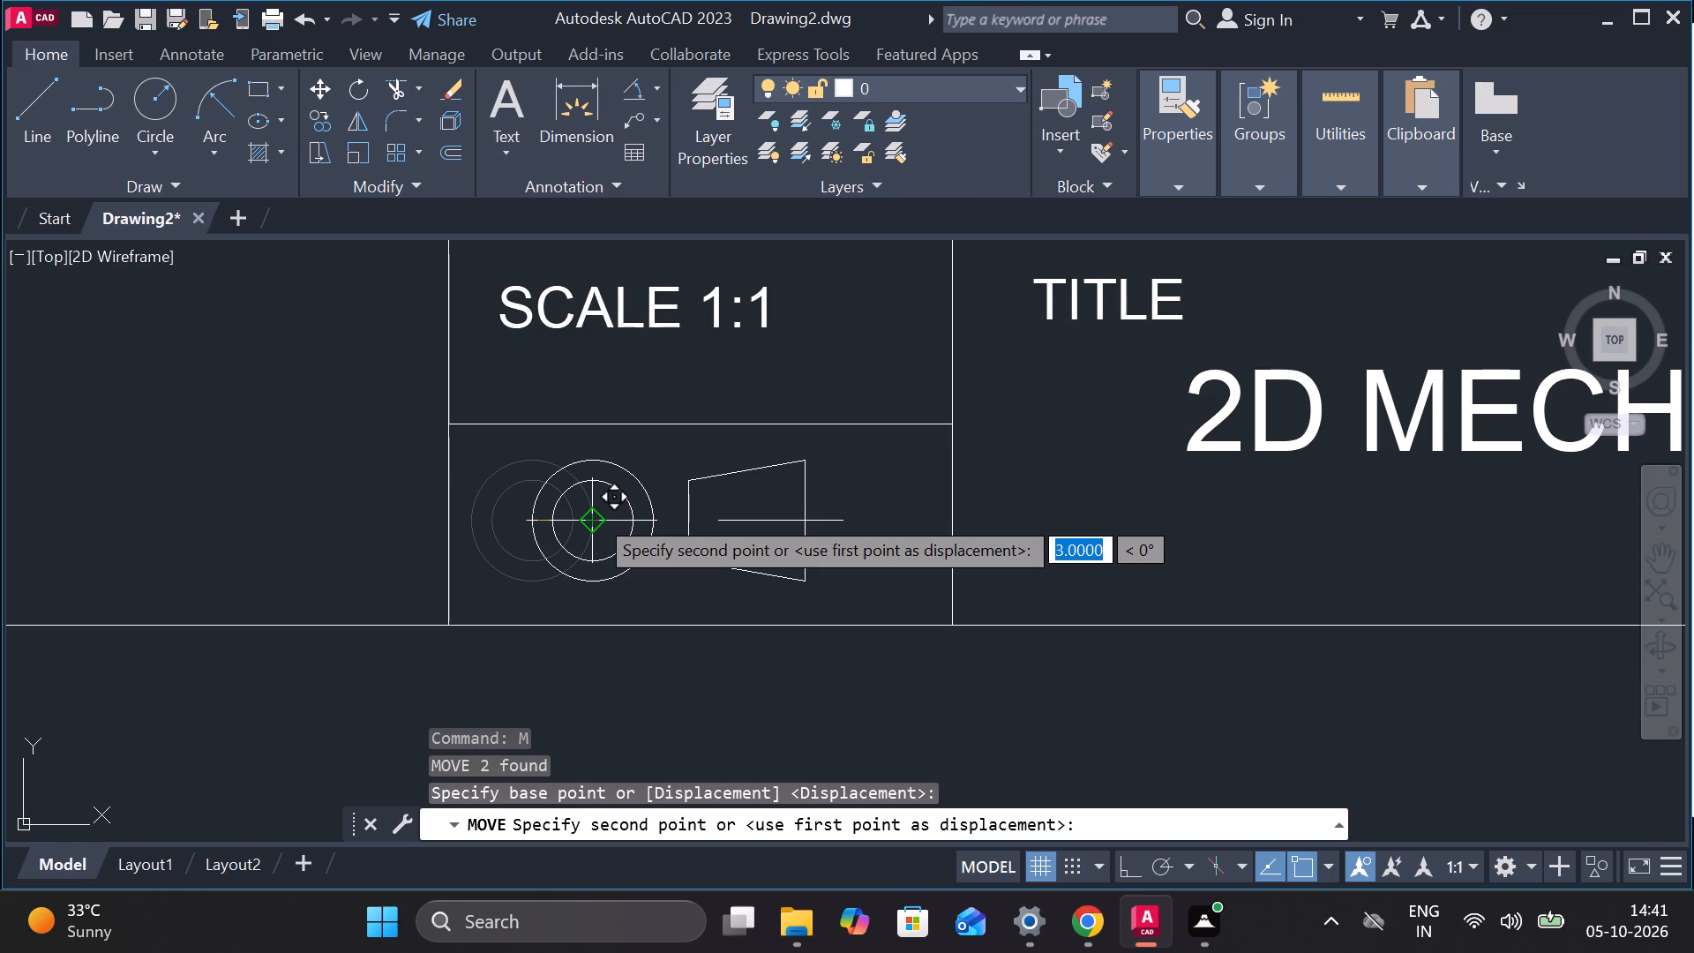
left_click(595, 514)
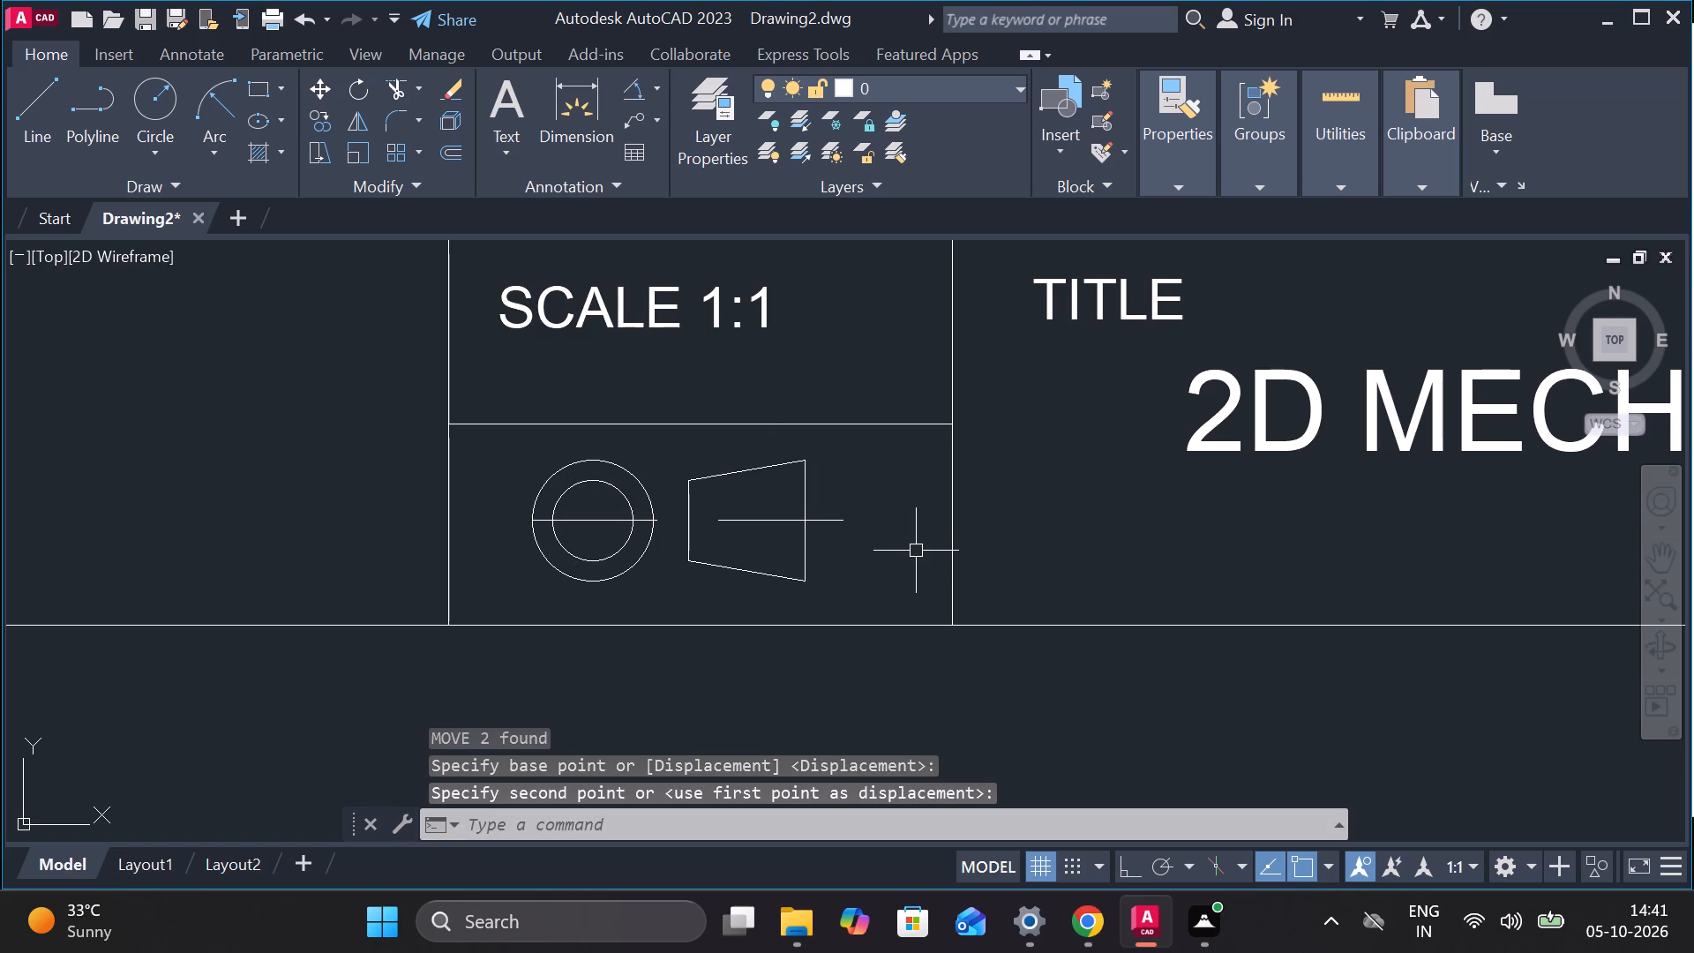
key("Escape")
Clear the entire "2D MECHANICAL COMPONENT" text in the large cell above the TITLE cell and close the text editor.
scroll(837, 540, "down", 2)
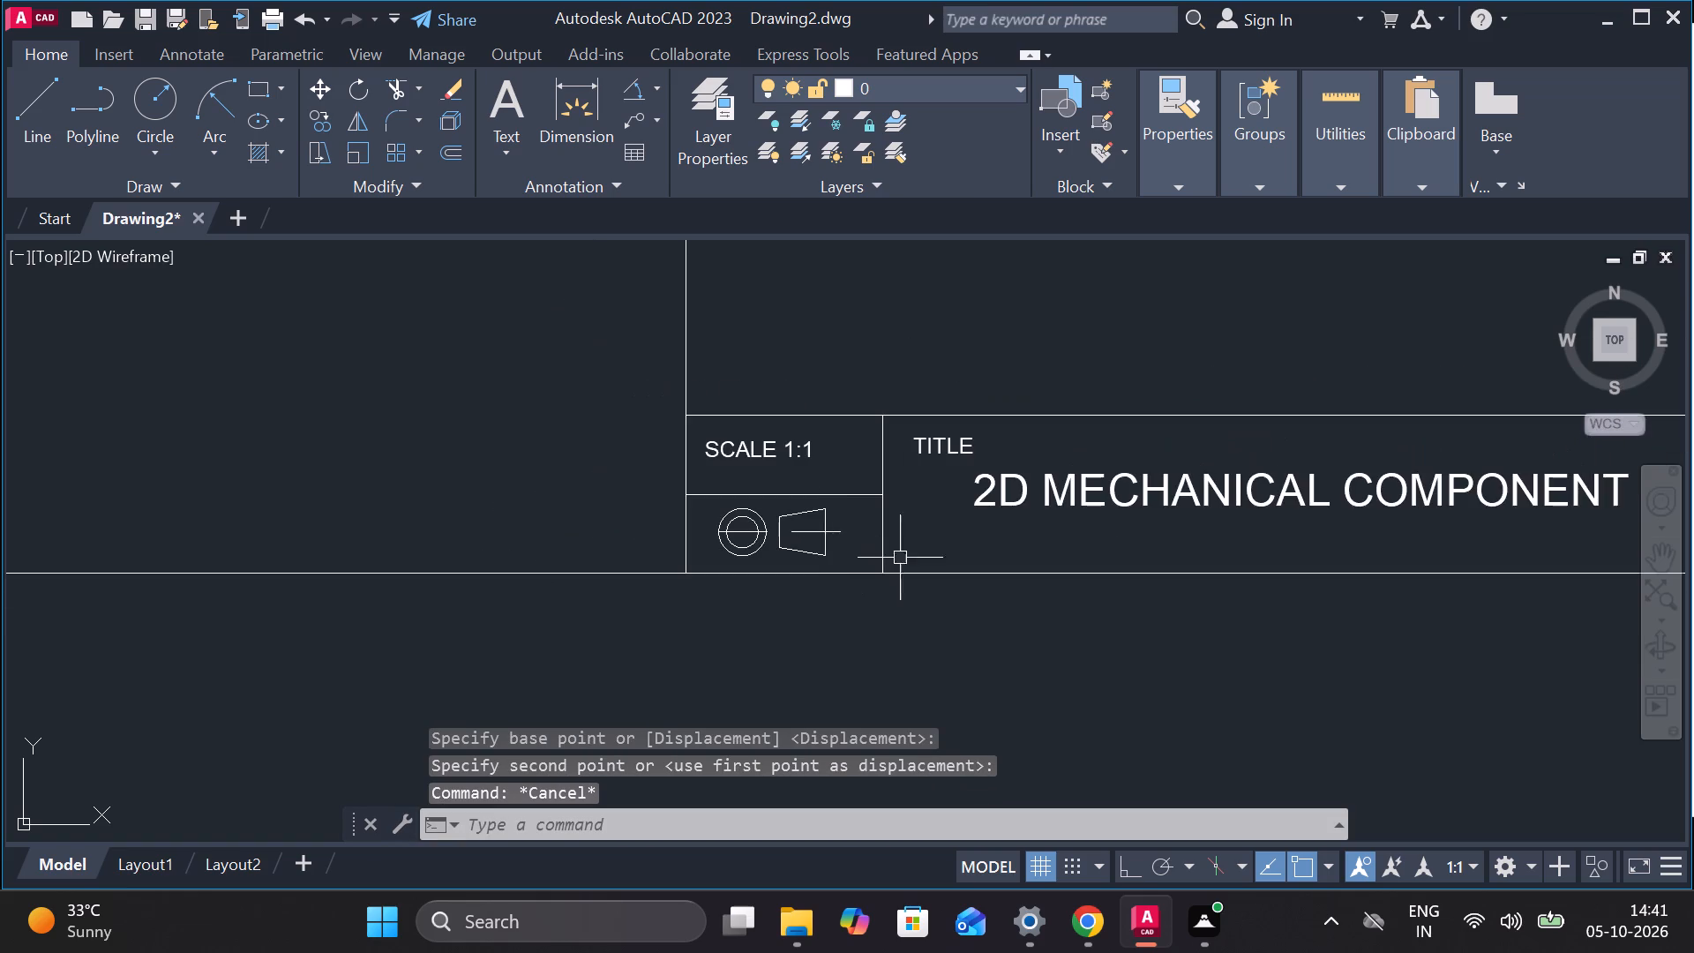
scroll(932, 558, "down", 2)
scroll(993, 567, "up", 1)
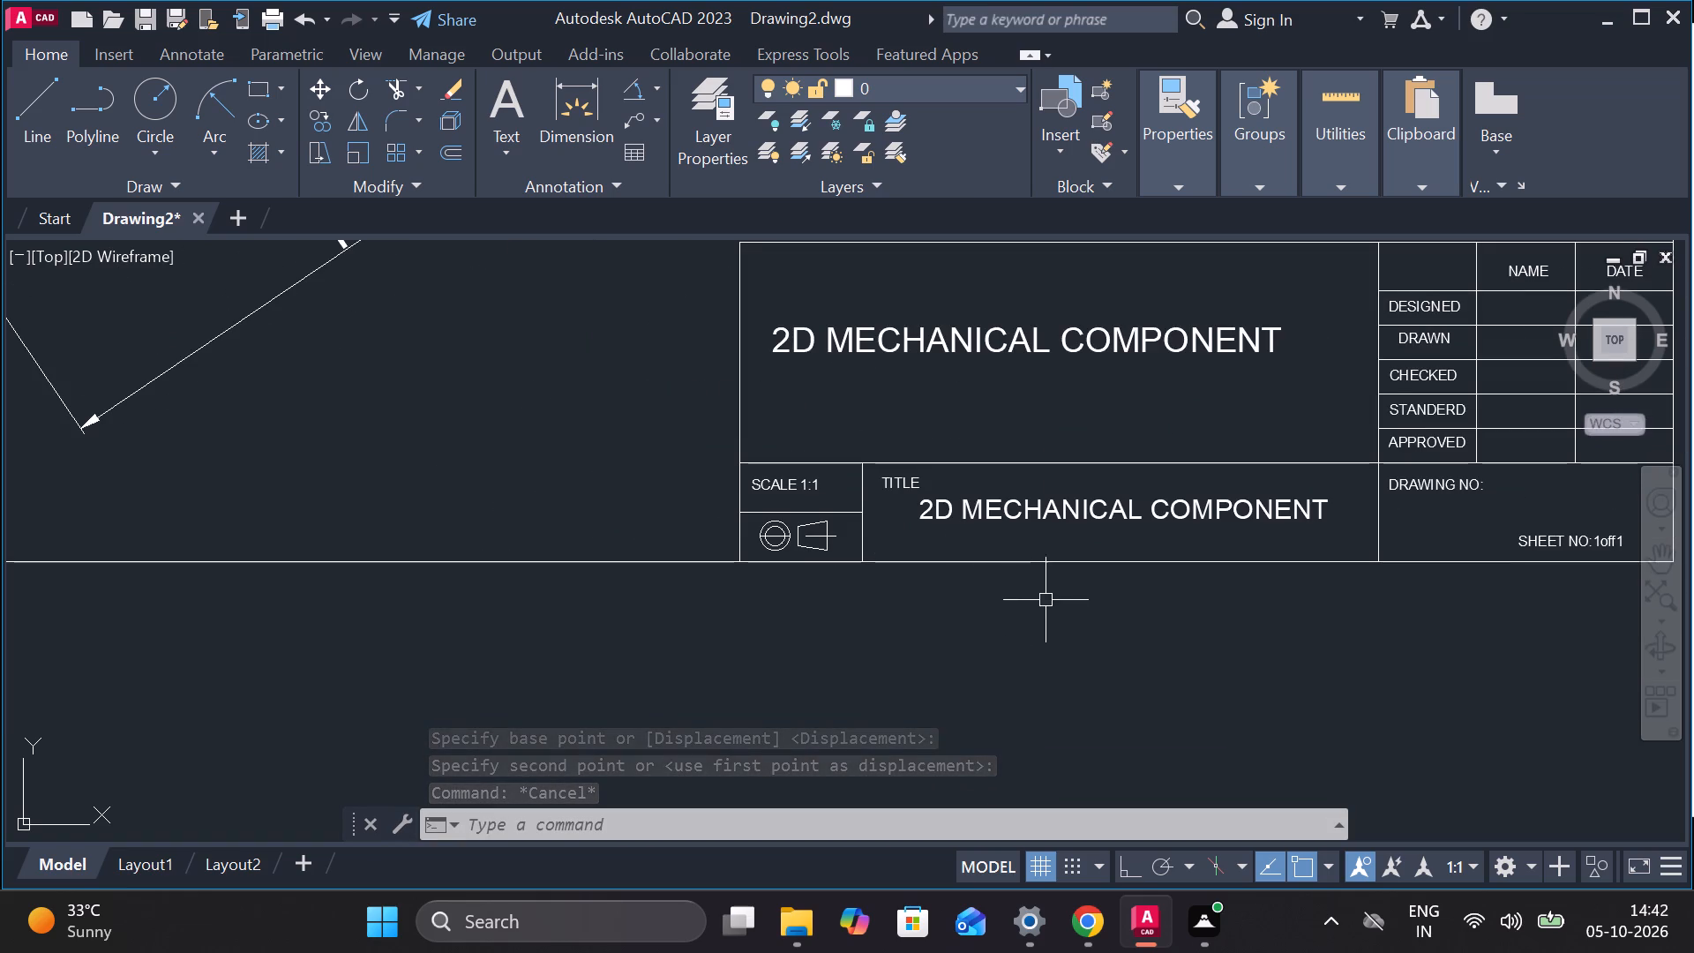
middle_click_drag(1047, 598, 738, 713)
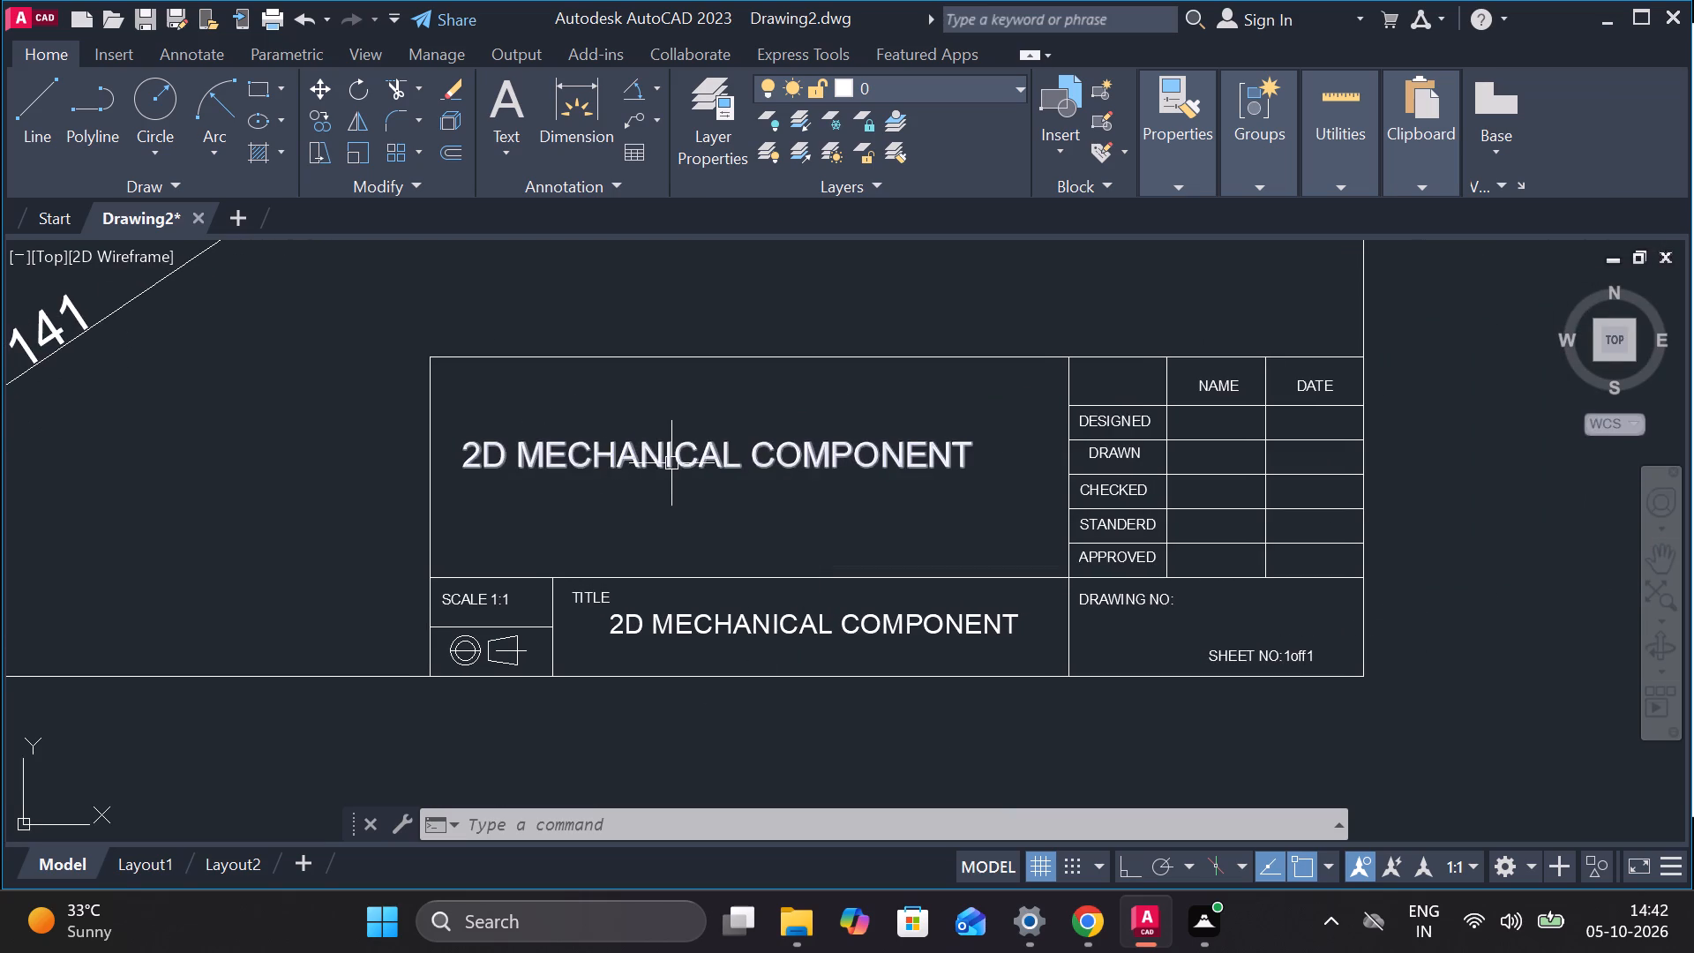
double_click(652, 457)
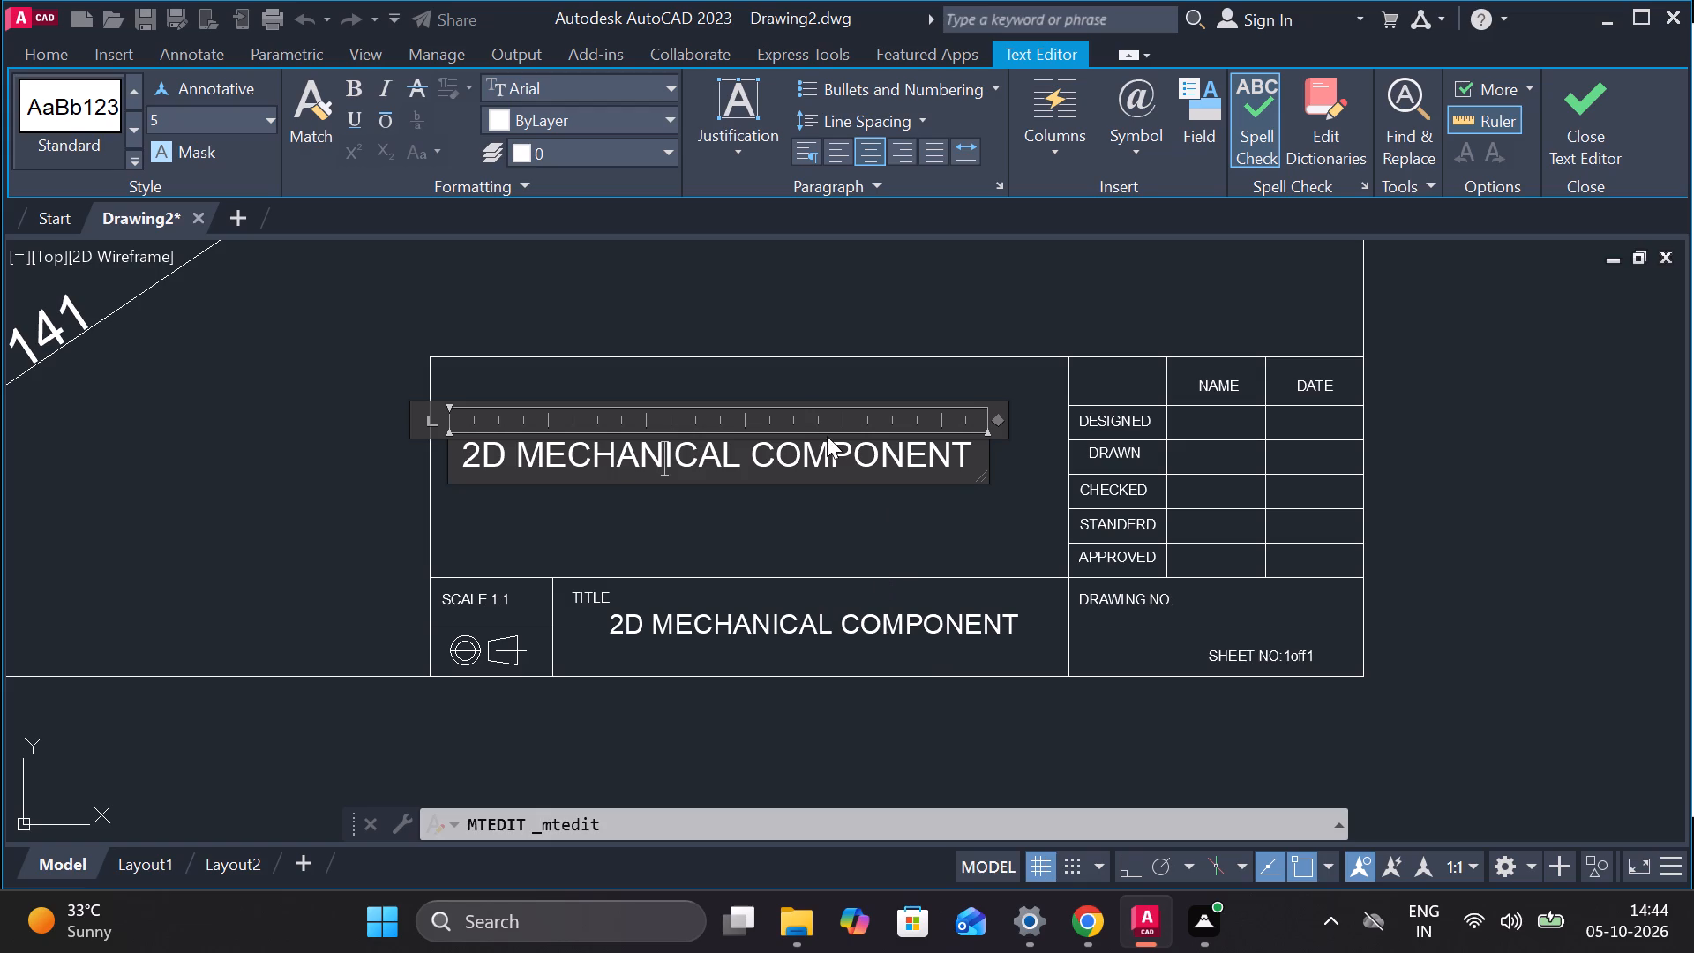
left_click(967, 449)
key("BackSpace")
key("BackSpace")
key("BackSpace")
key("BackSpace")
key("BackSpace")
key("BackSpace")
key("BackSpace")
key("BackSpace")
key("BackSpace")
key("BackSpace")
key("BackSpace")
key("BackSpace")
key("BackSpace")
key("BackSpace")
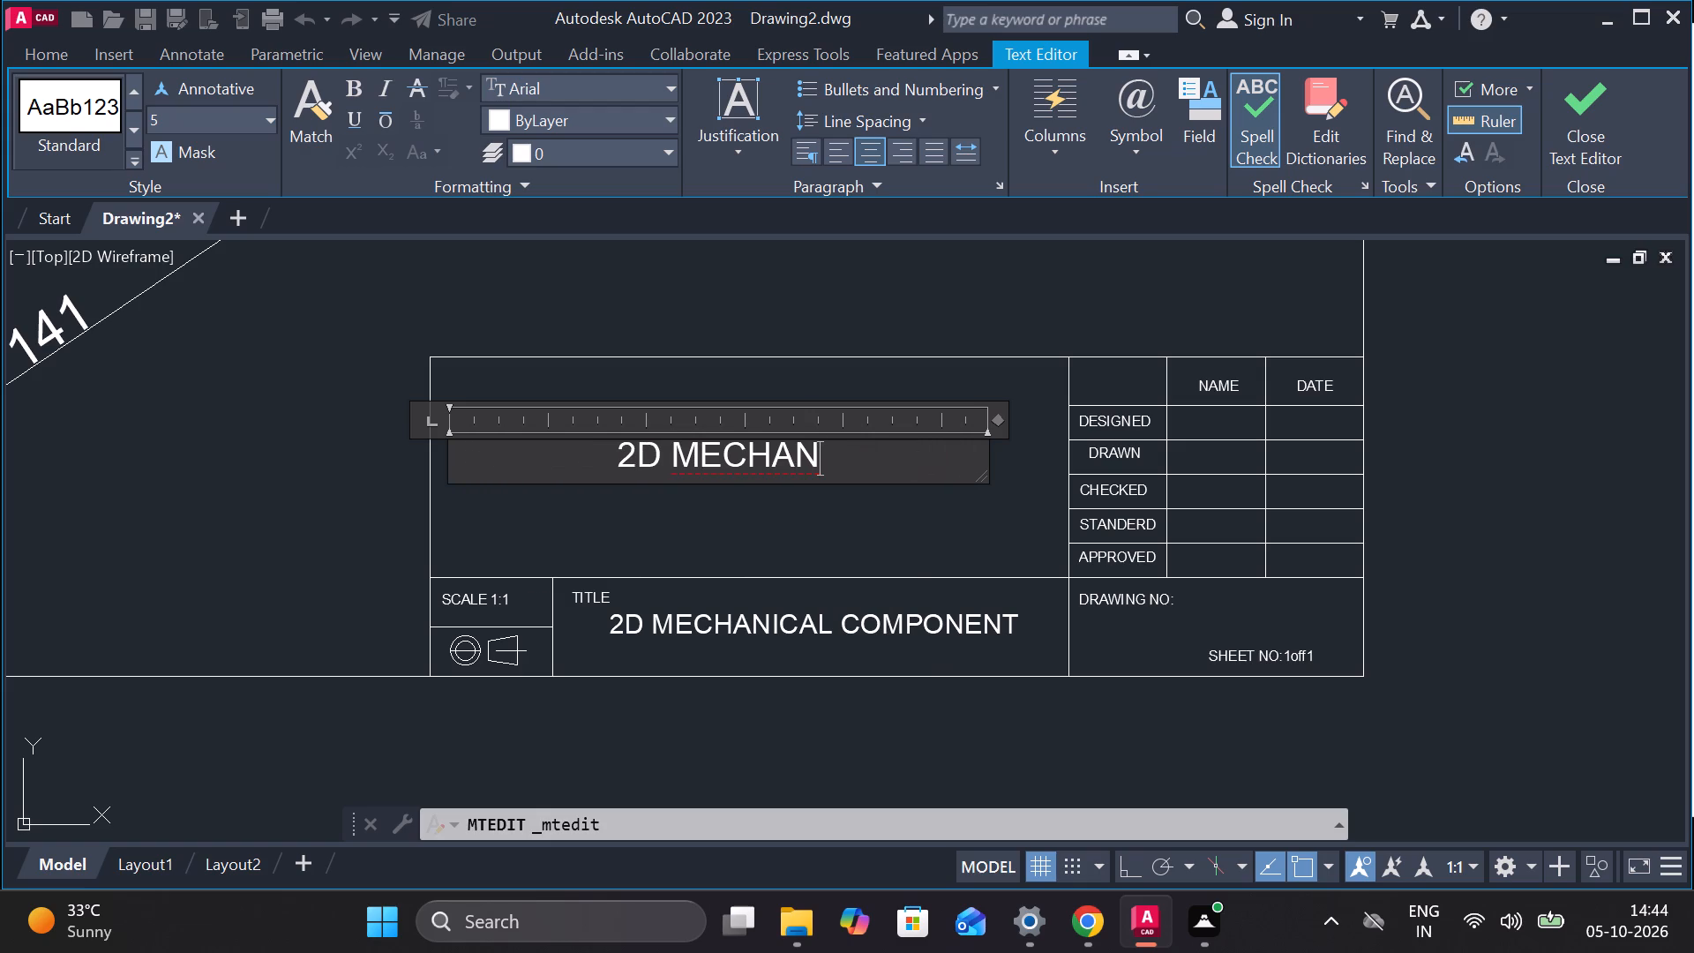
key("BackSpace")
key("BackSpace")
key("BackSpace")
key("BackSpace")
key("BackSpace")
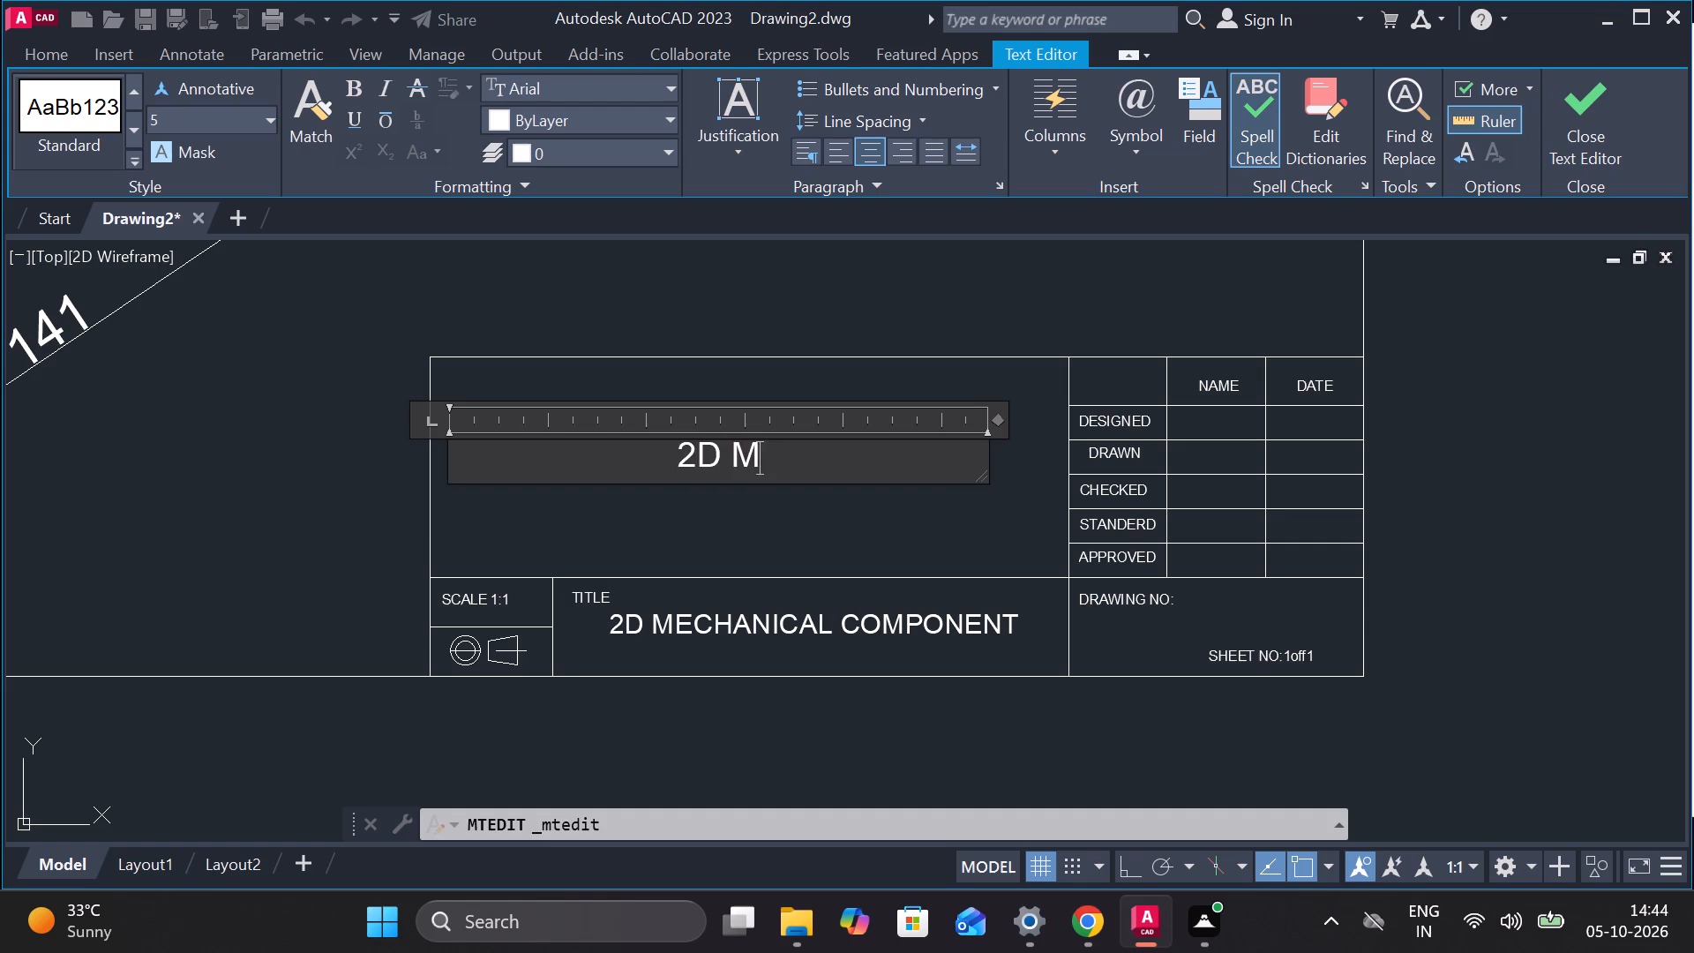
key("BackSpace")
key("BackSpace")
key("BackSpace")
key("BackSpace")
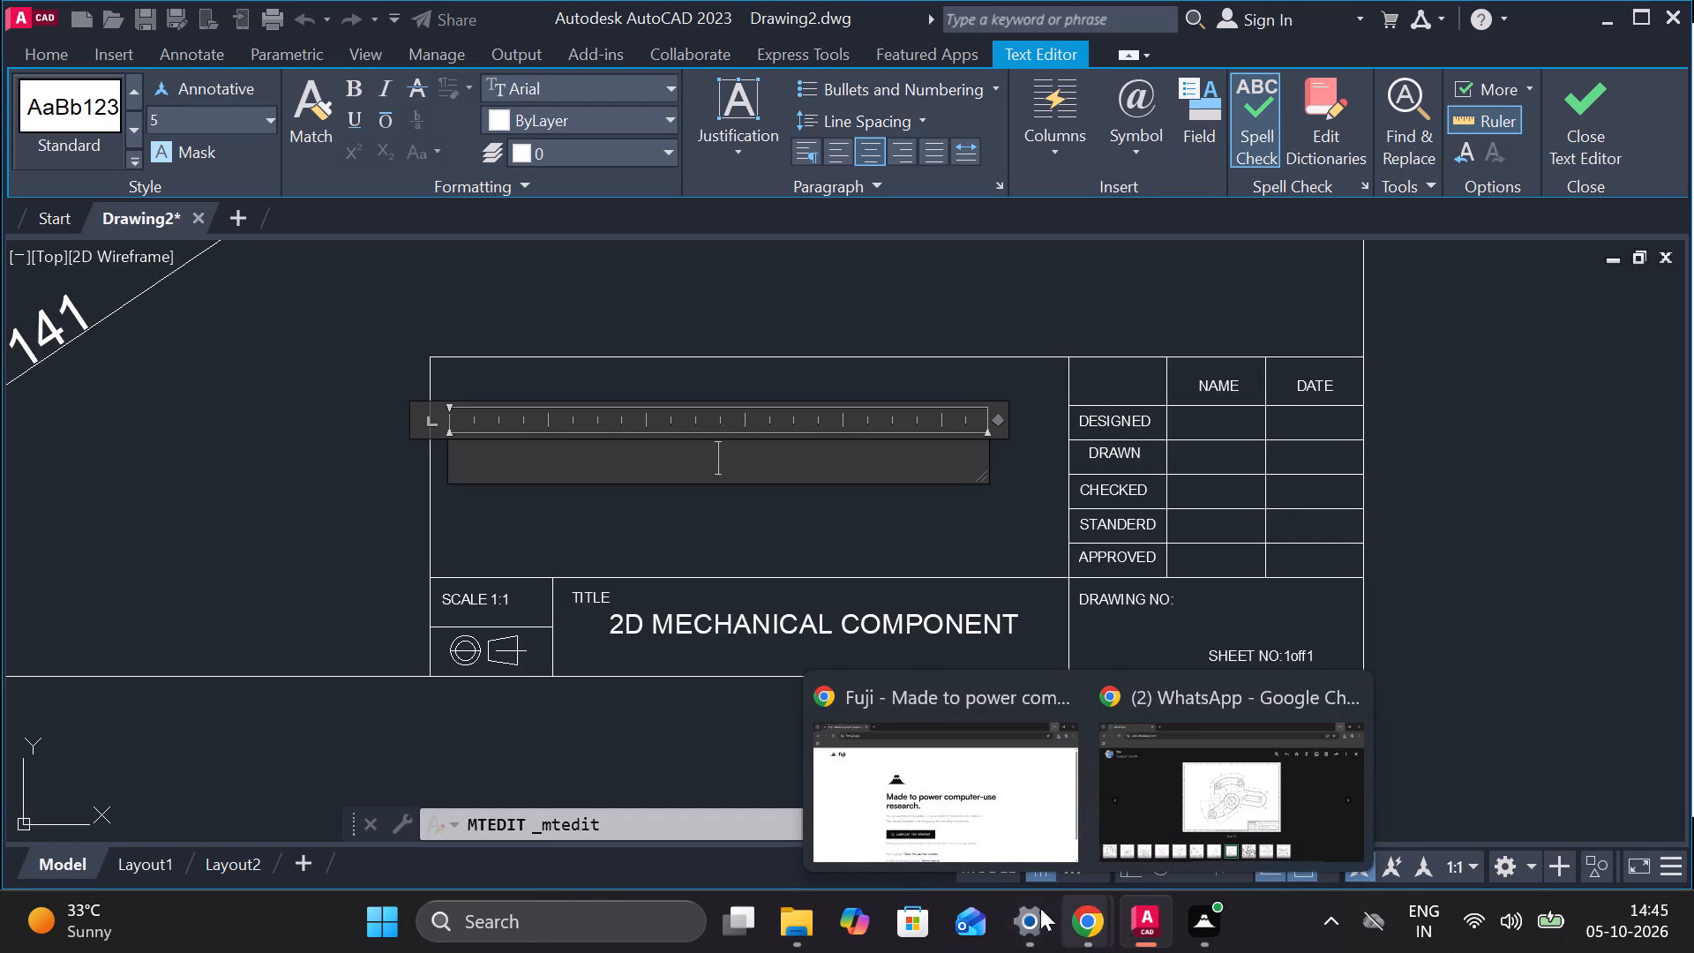
scroll(592, 656, "up", 2)
middle_click_drag(622, 676, 848, 649)
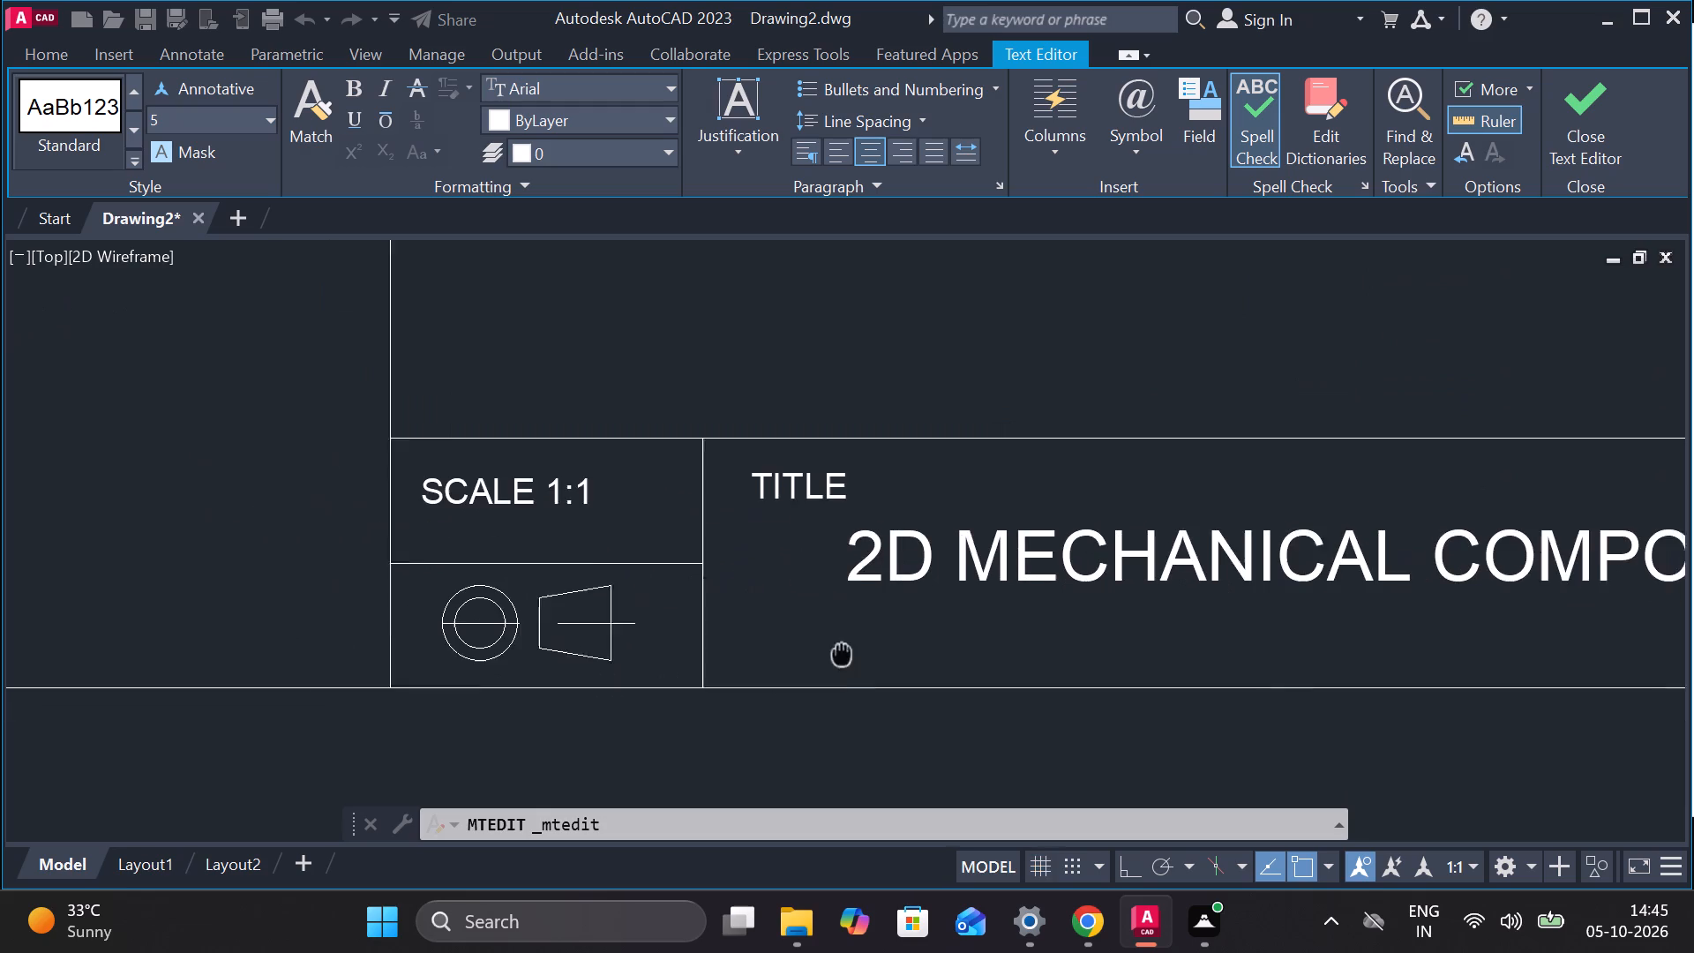
middle_click_drag(848, 649, 849, 648)
scroll(600, 589, "up", 1)
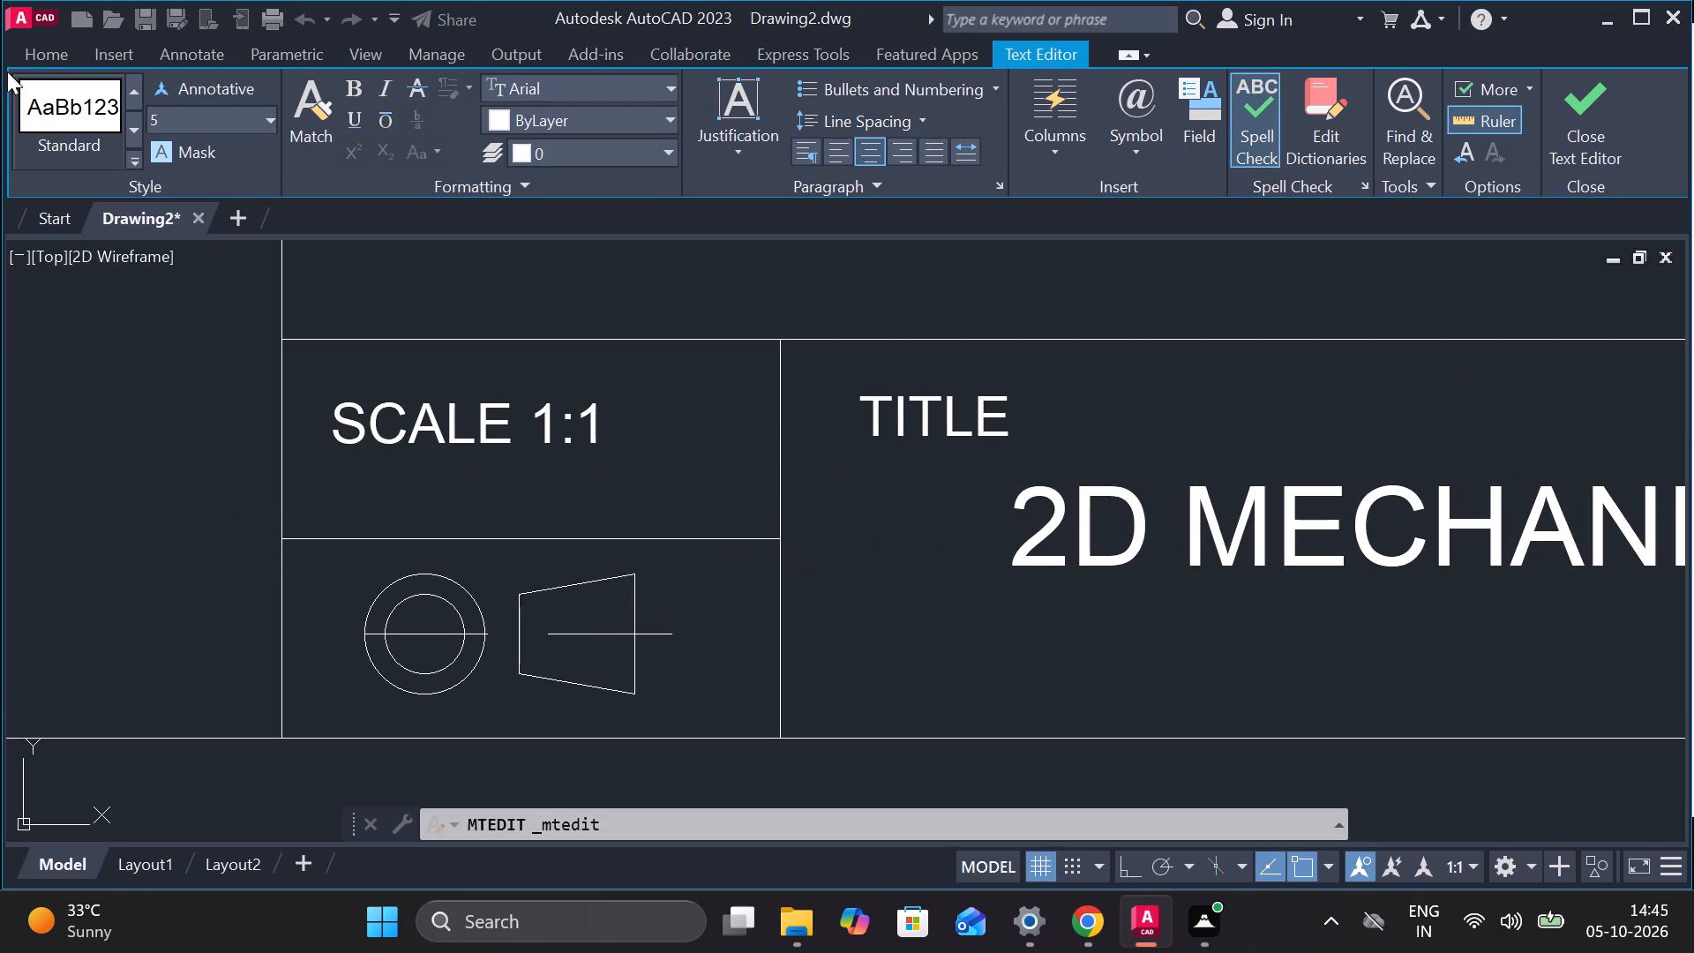
left_click(1594, 107)
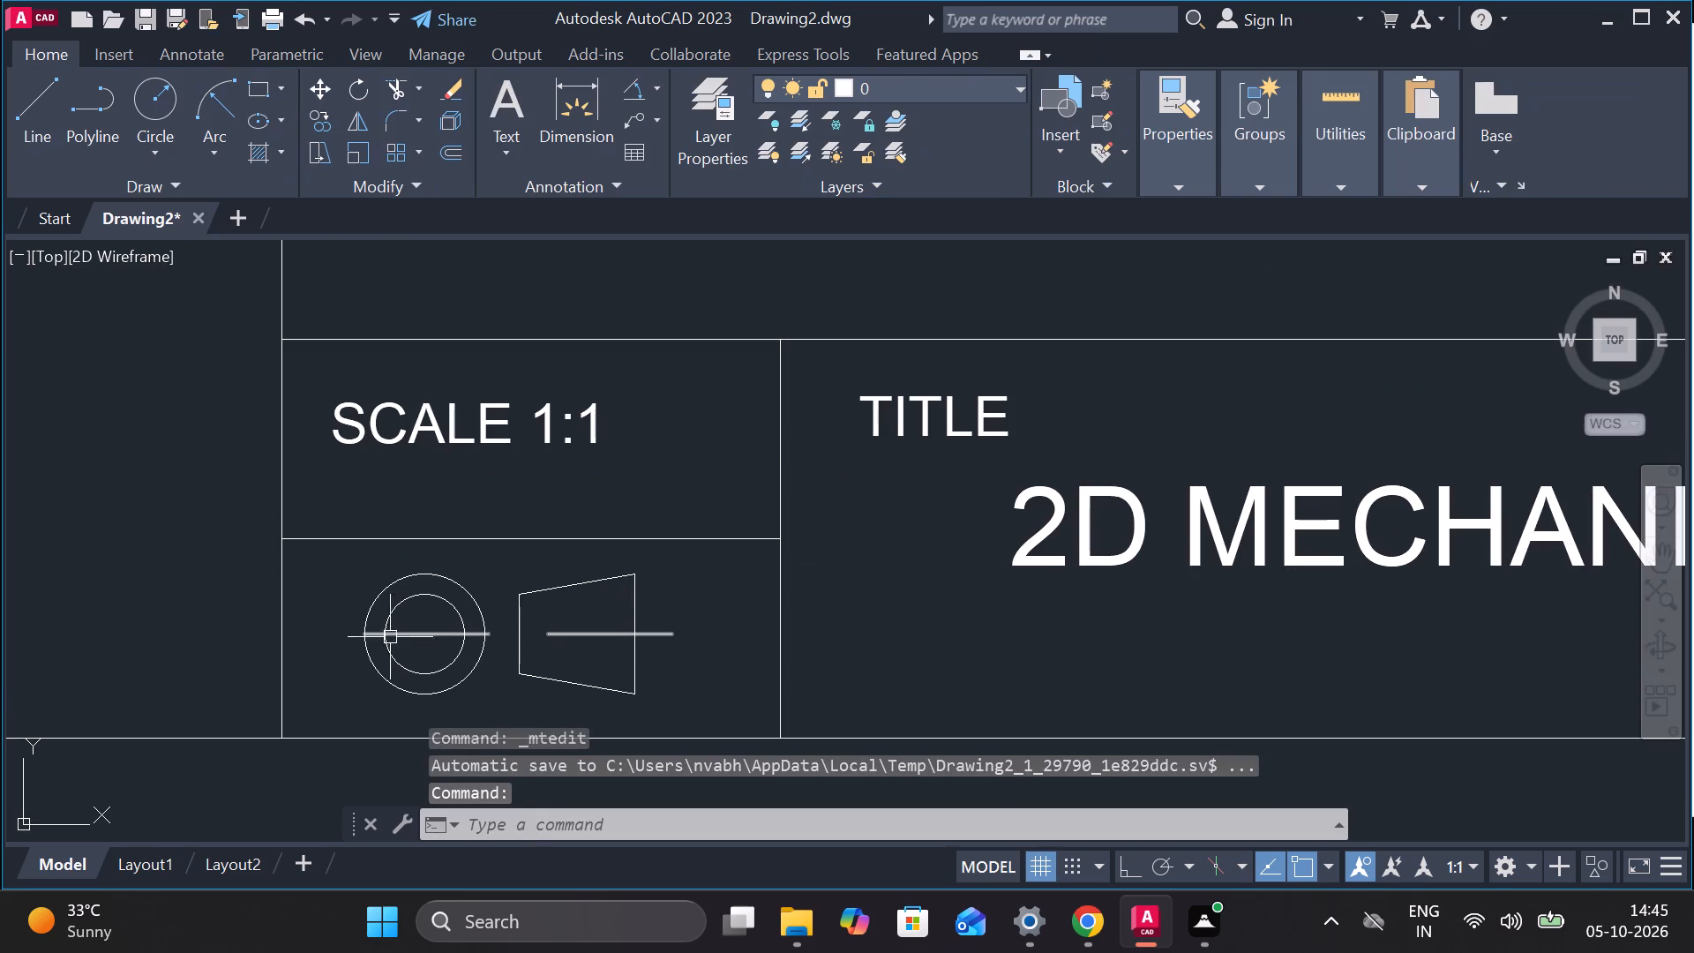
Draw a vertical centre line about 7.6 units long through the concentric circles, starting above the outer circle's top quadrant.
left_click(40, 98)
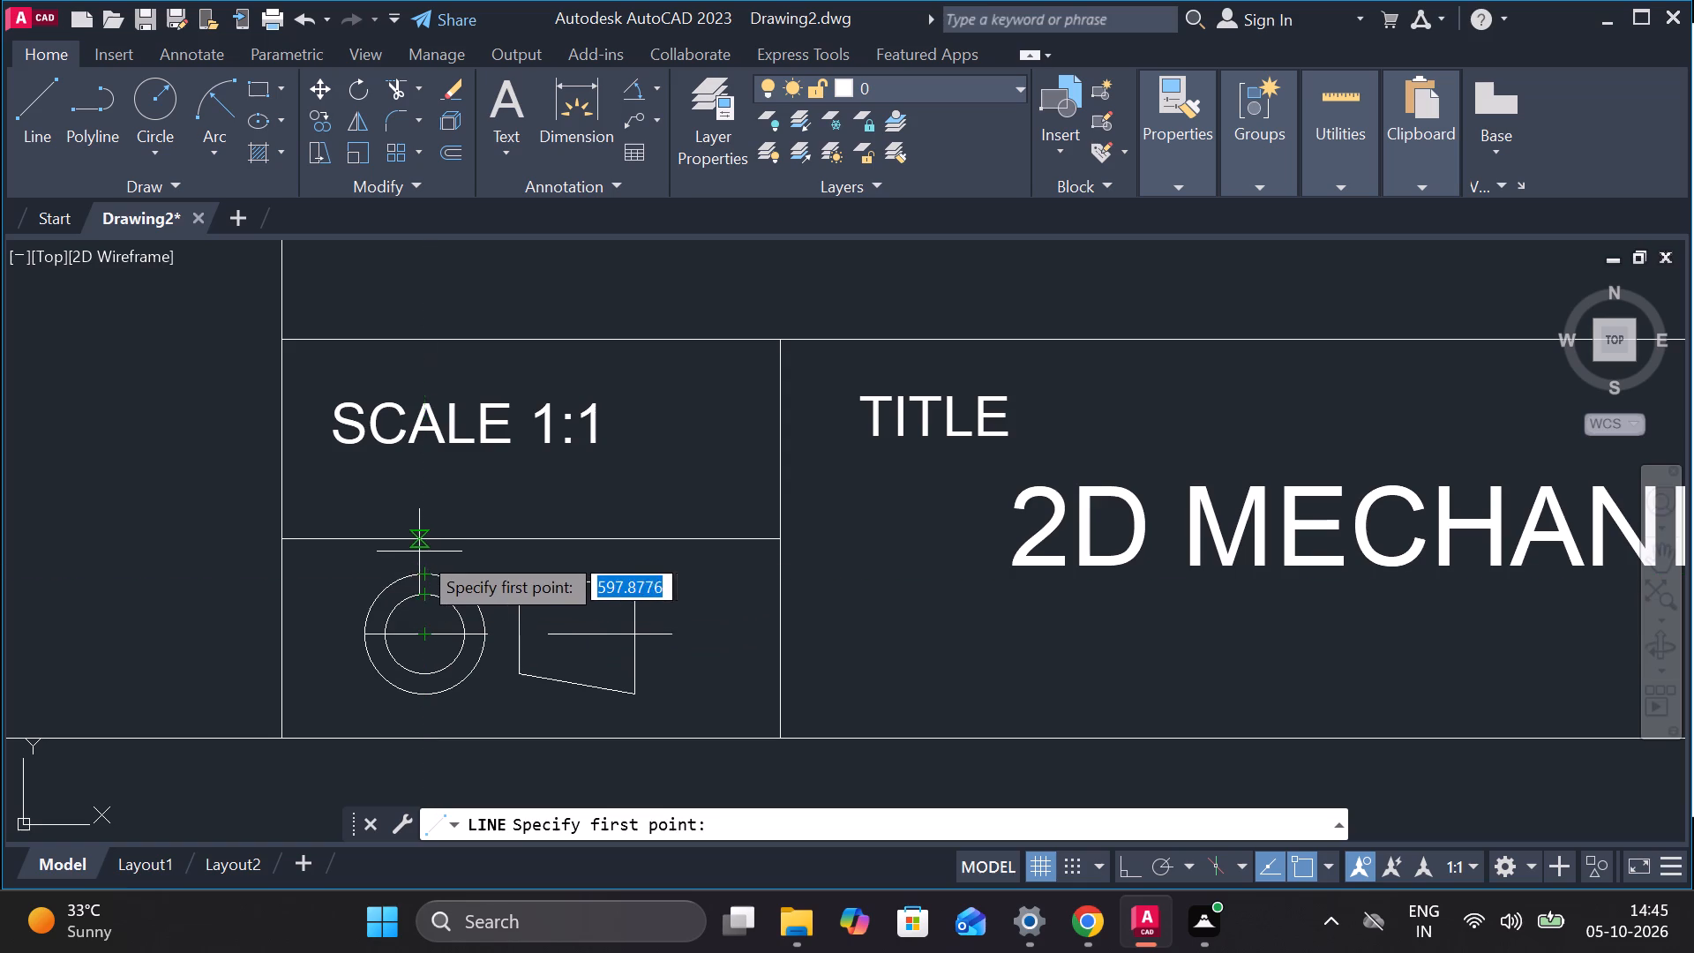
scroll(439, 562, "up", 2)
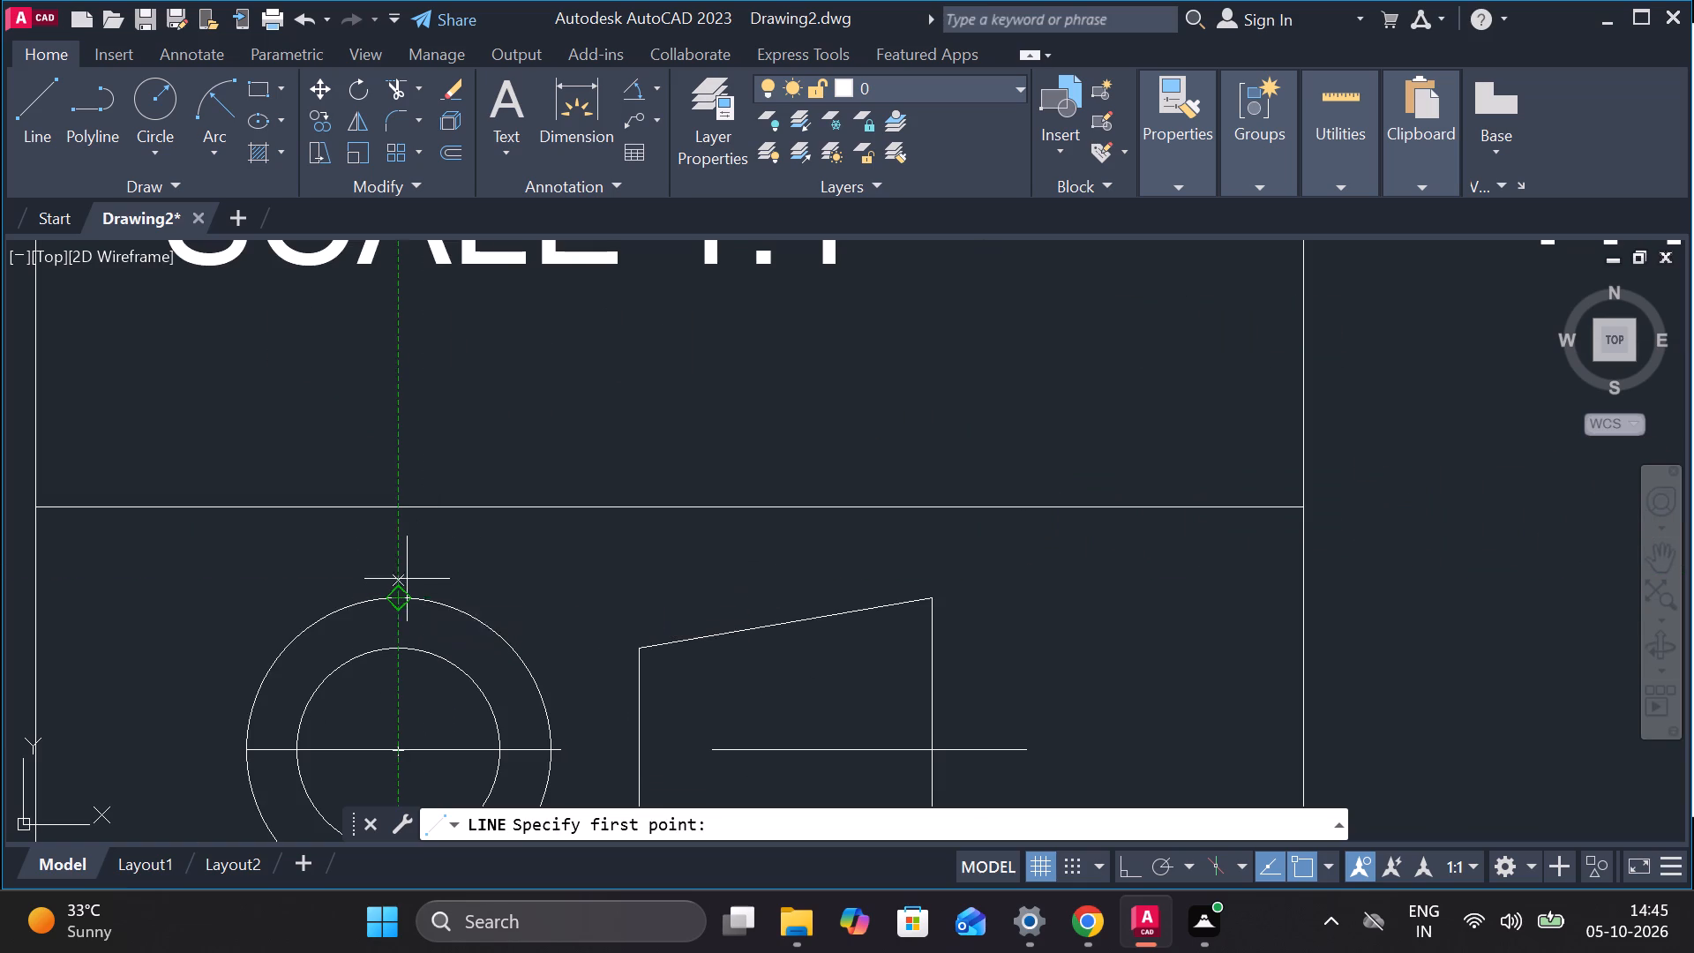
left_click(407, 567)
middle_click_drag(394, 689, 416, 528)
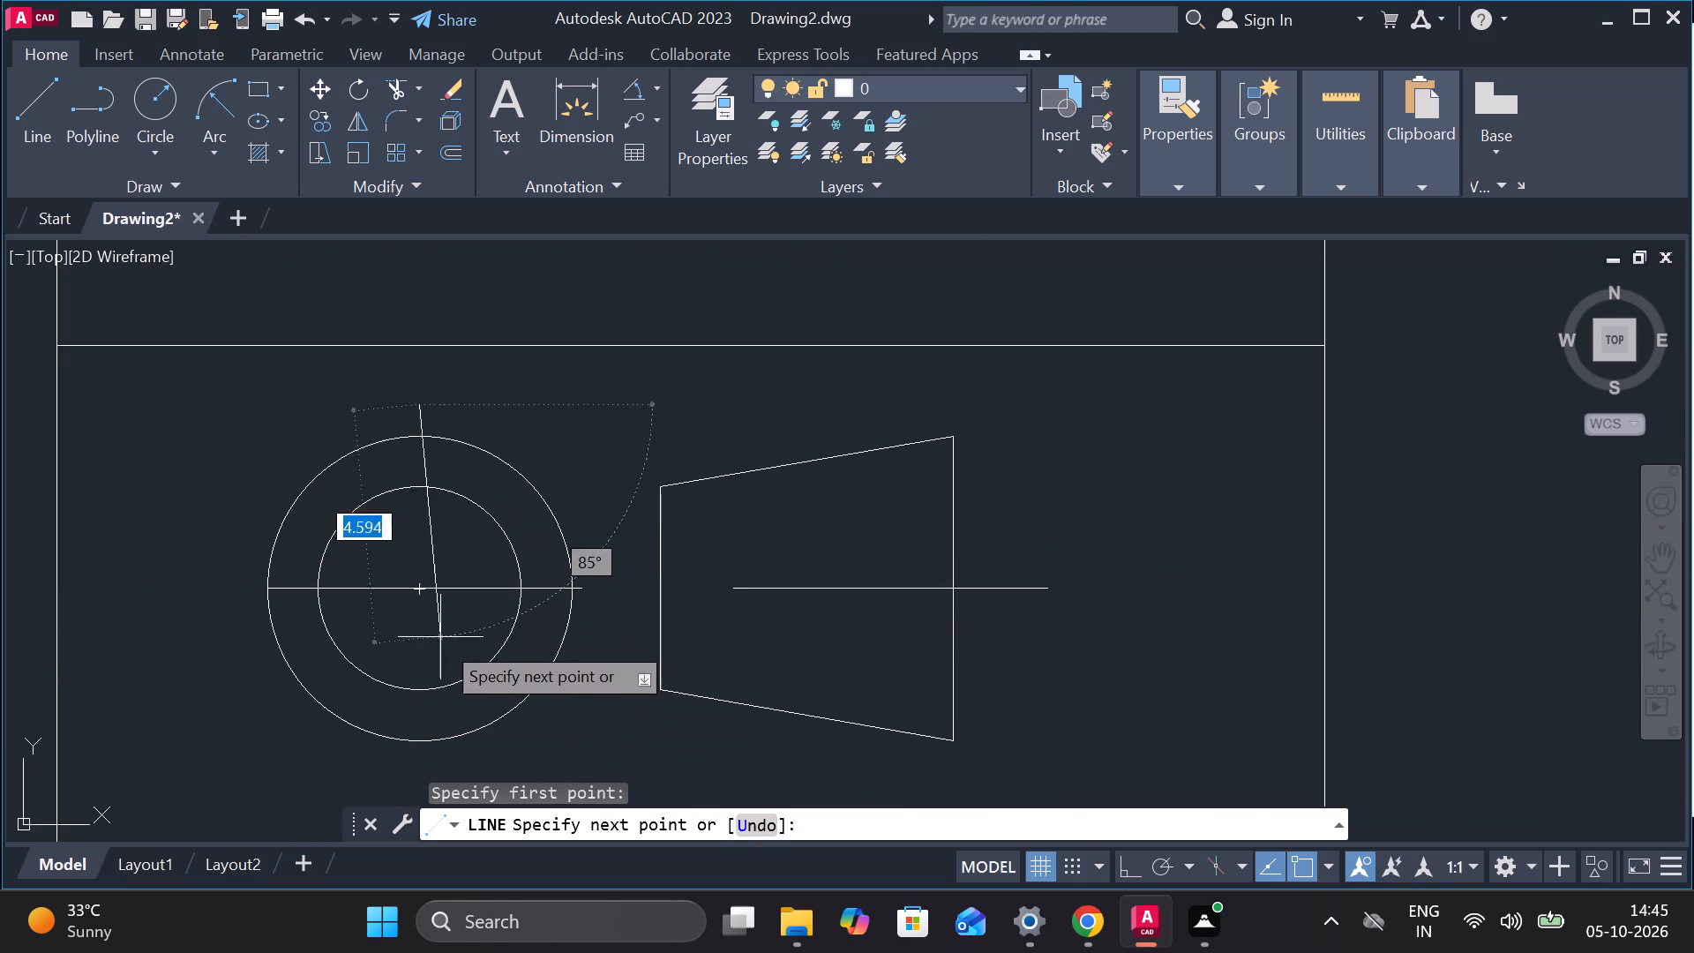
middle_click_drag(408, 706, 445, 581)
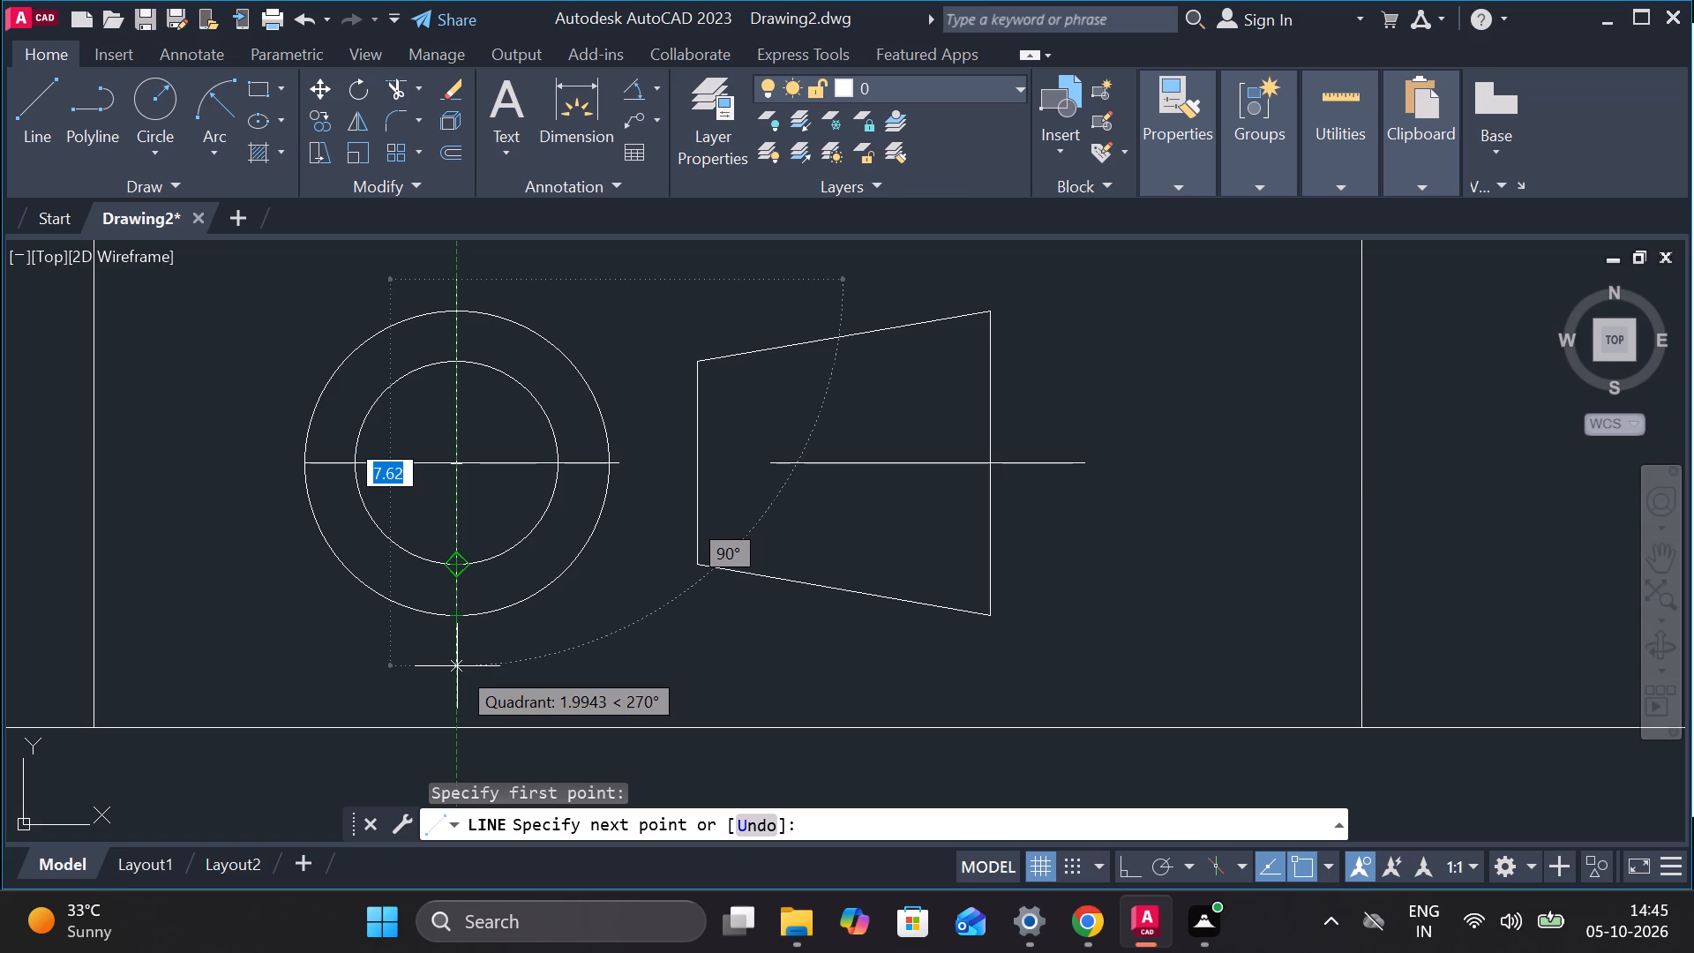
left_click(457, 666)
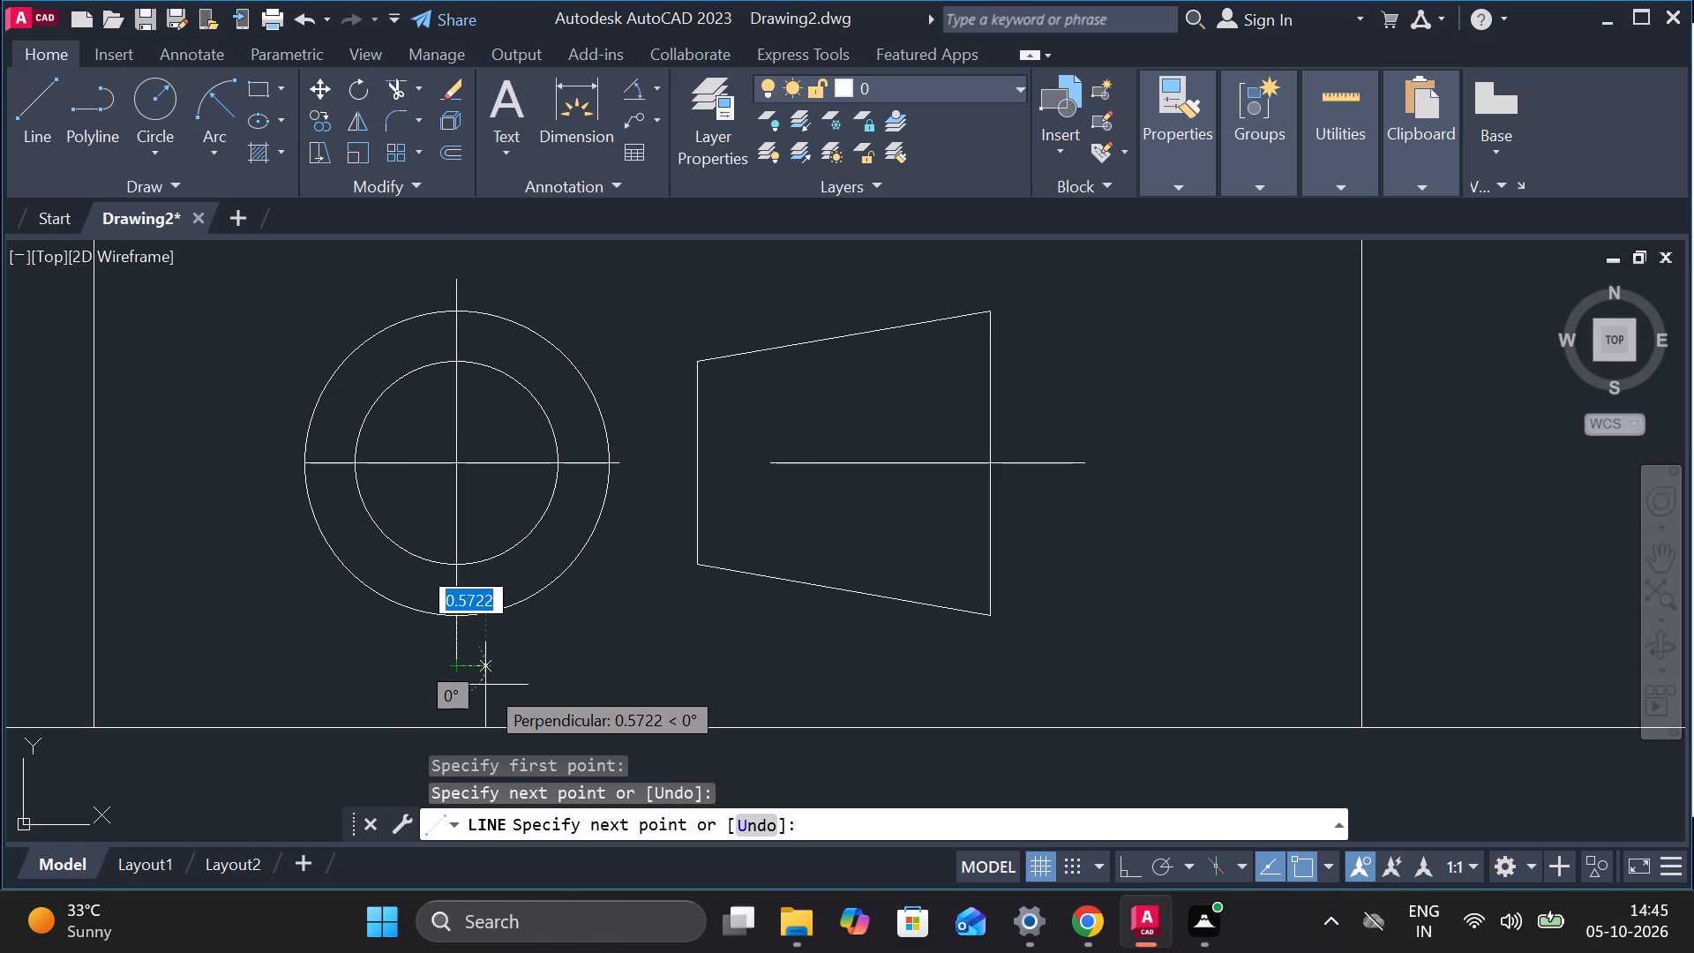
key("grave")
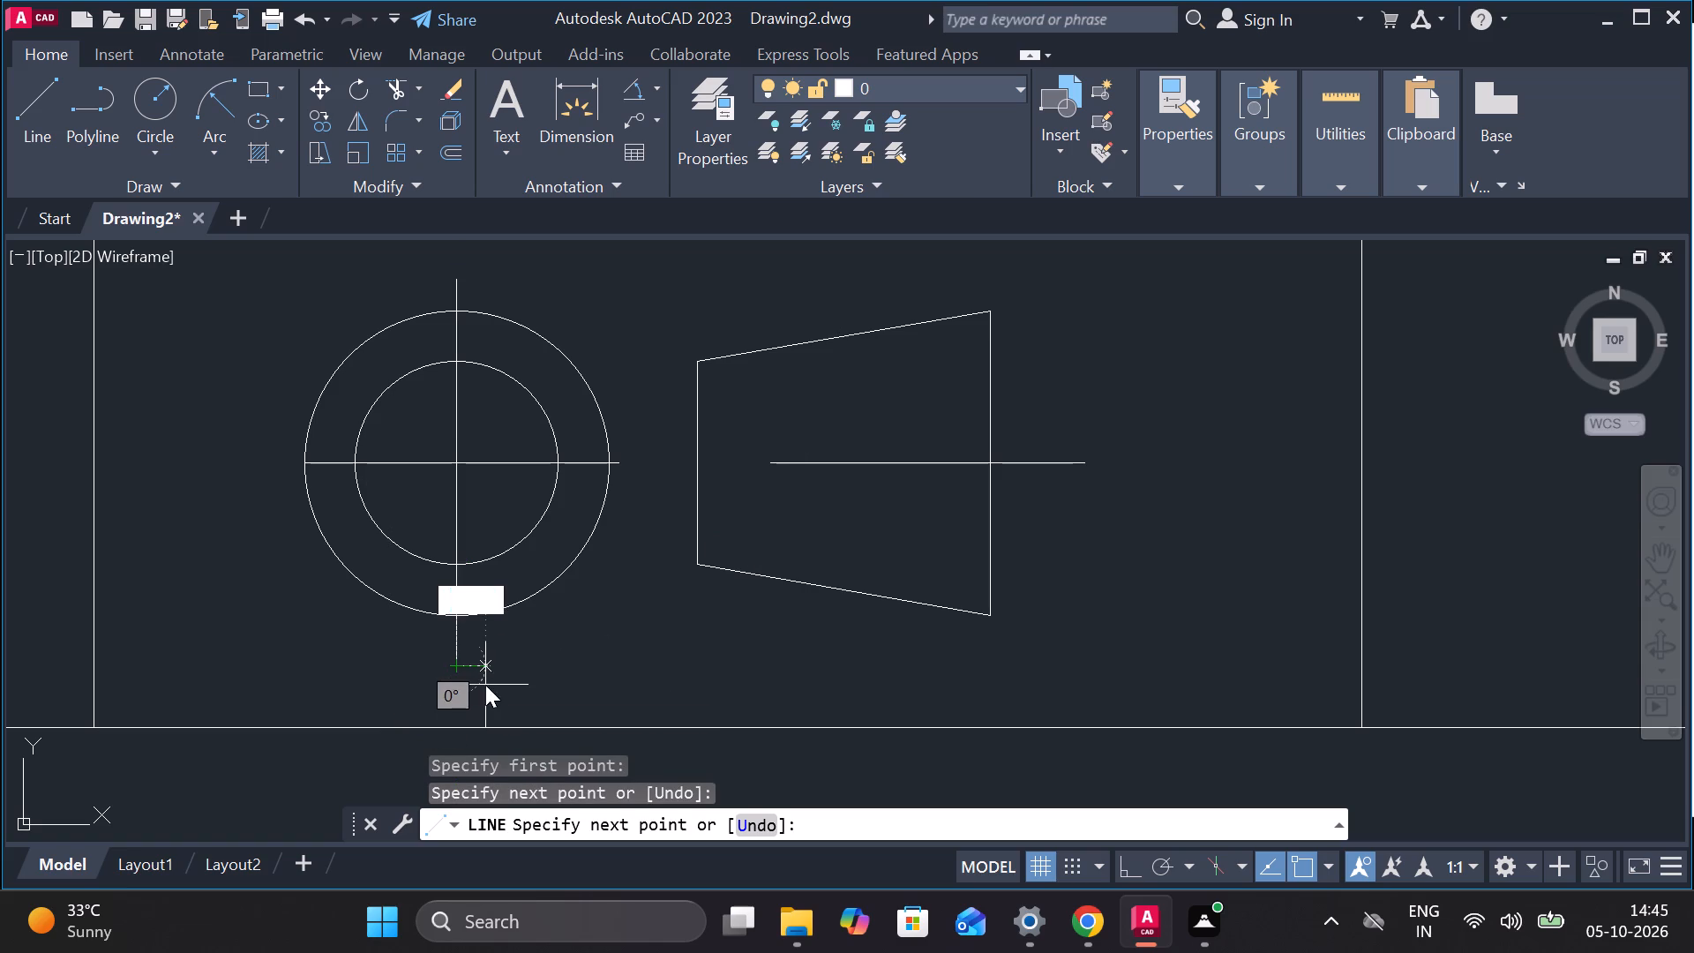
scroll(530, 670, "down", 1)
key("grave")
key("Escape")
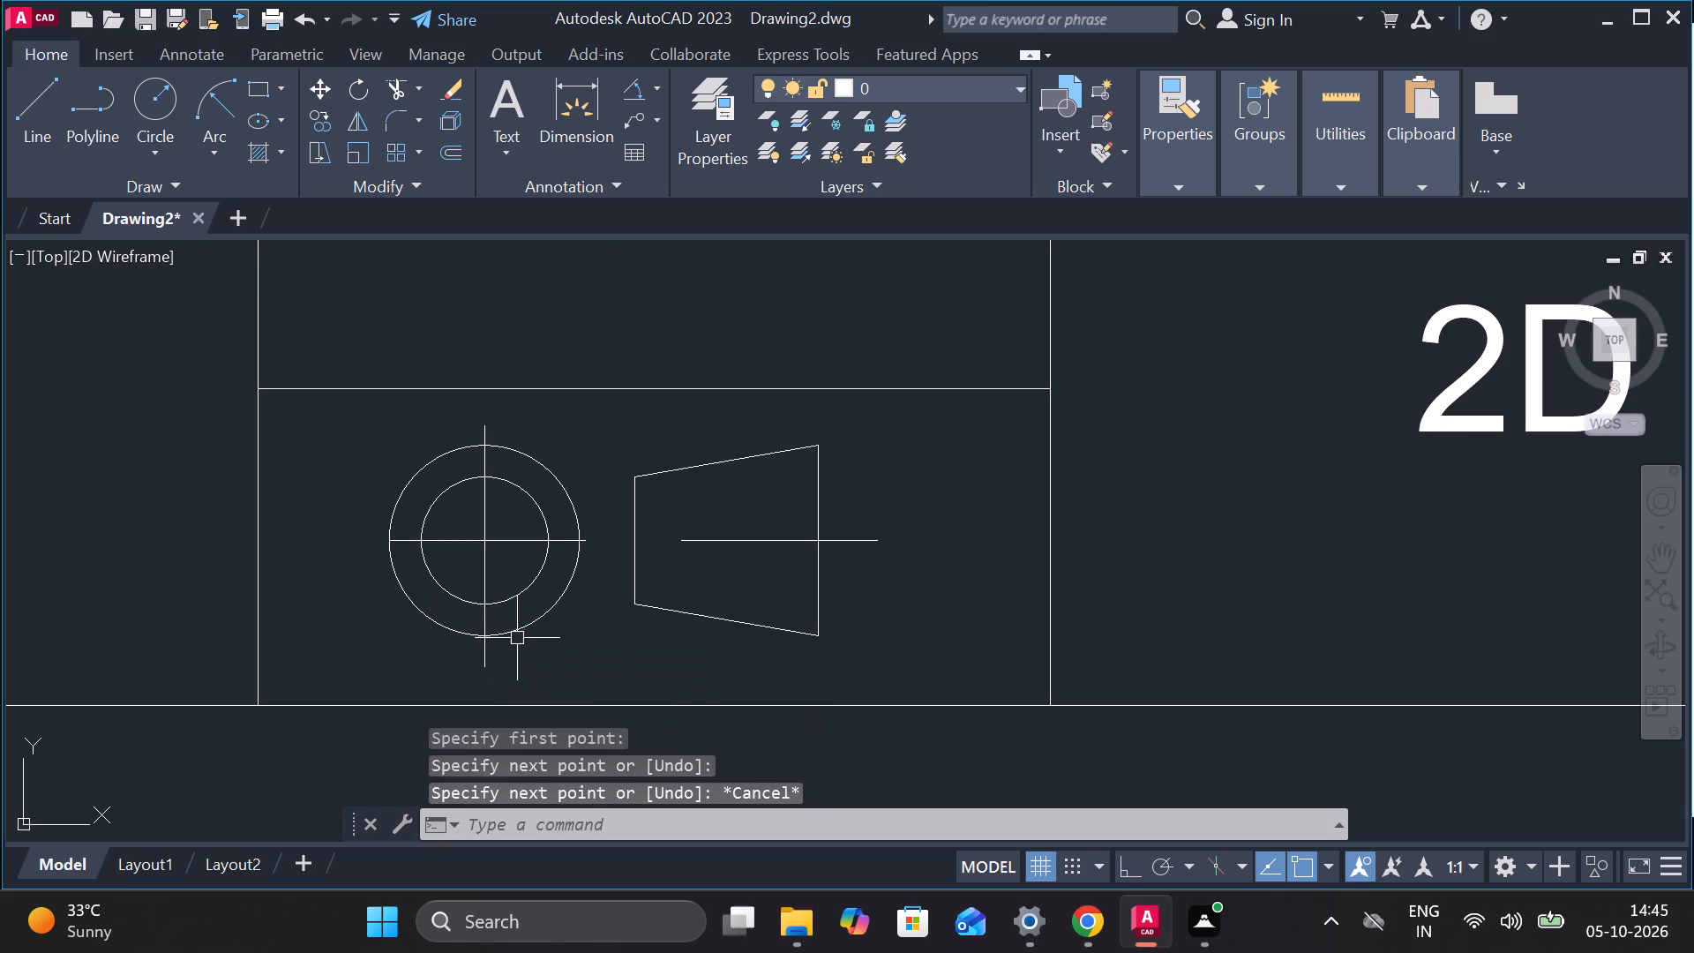
Move the two concentric circles and their vertical line horizontally from their centre to the right side of the truncated cone.
left_click(357, 411)
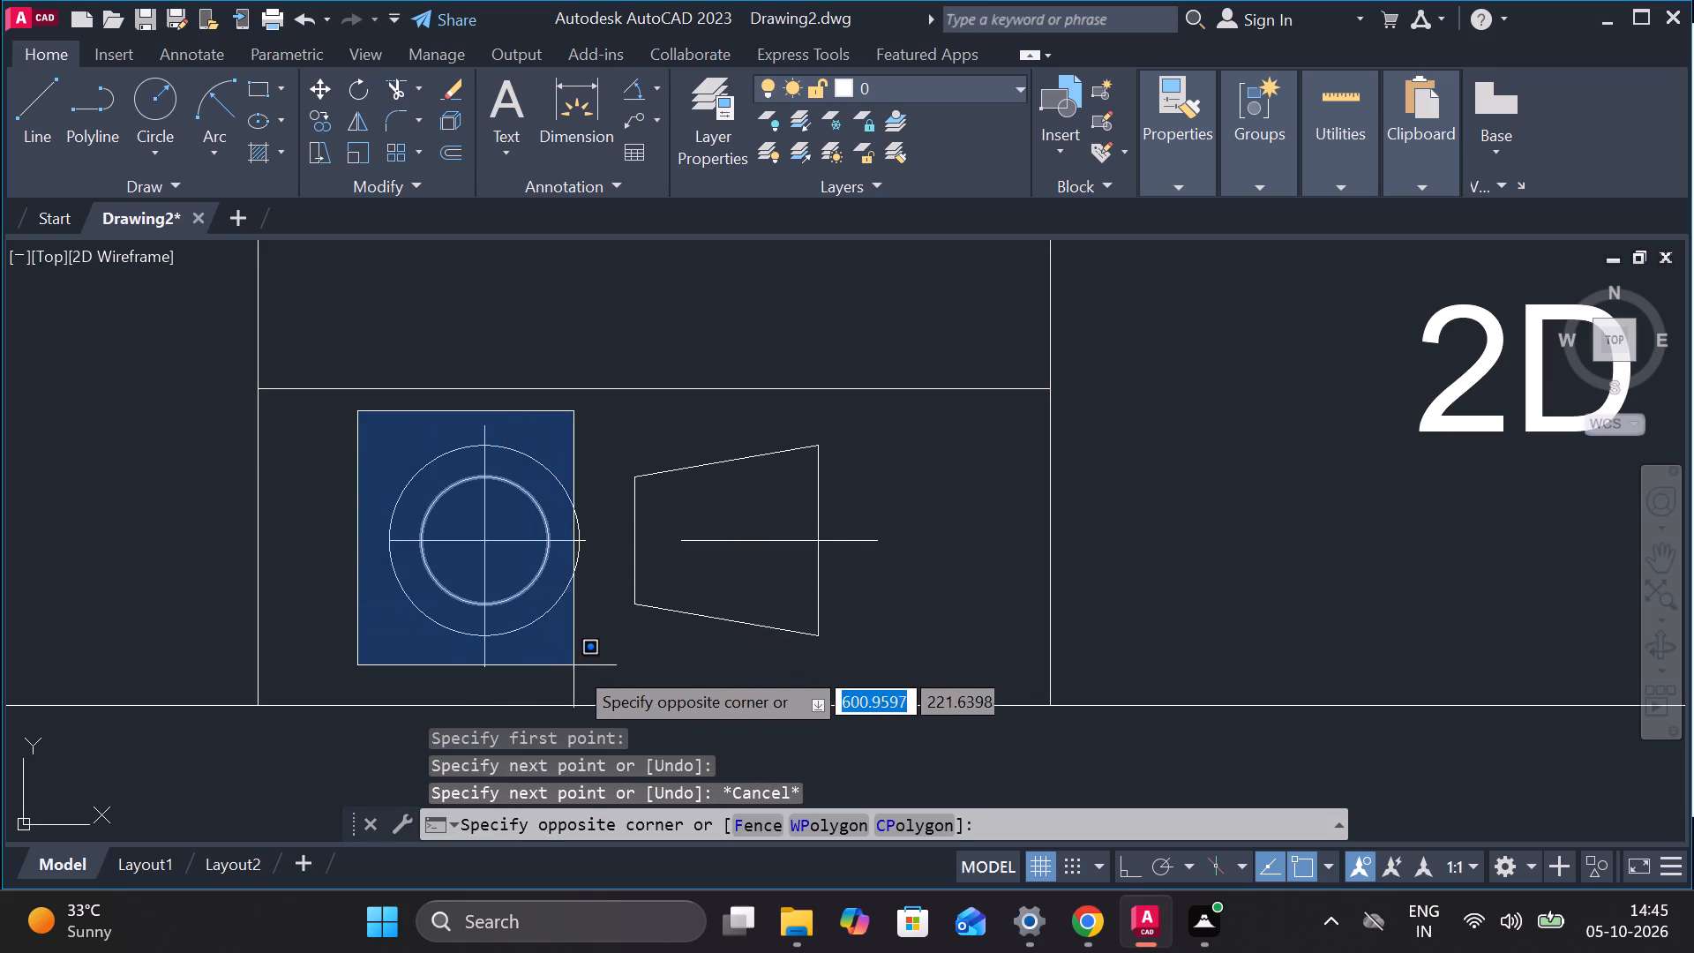
left_click(600, 677)
key("m")
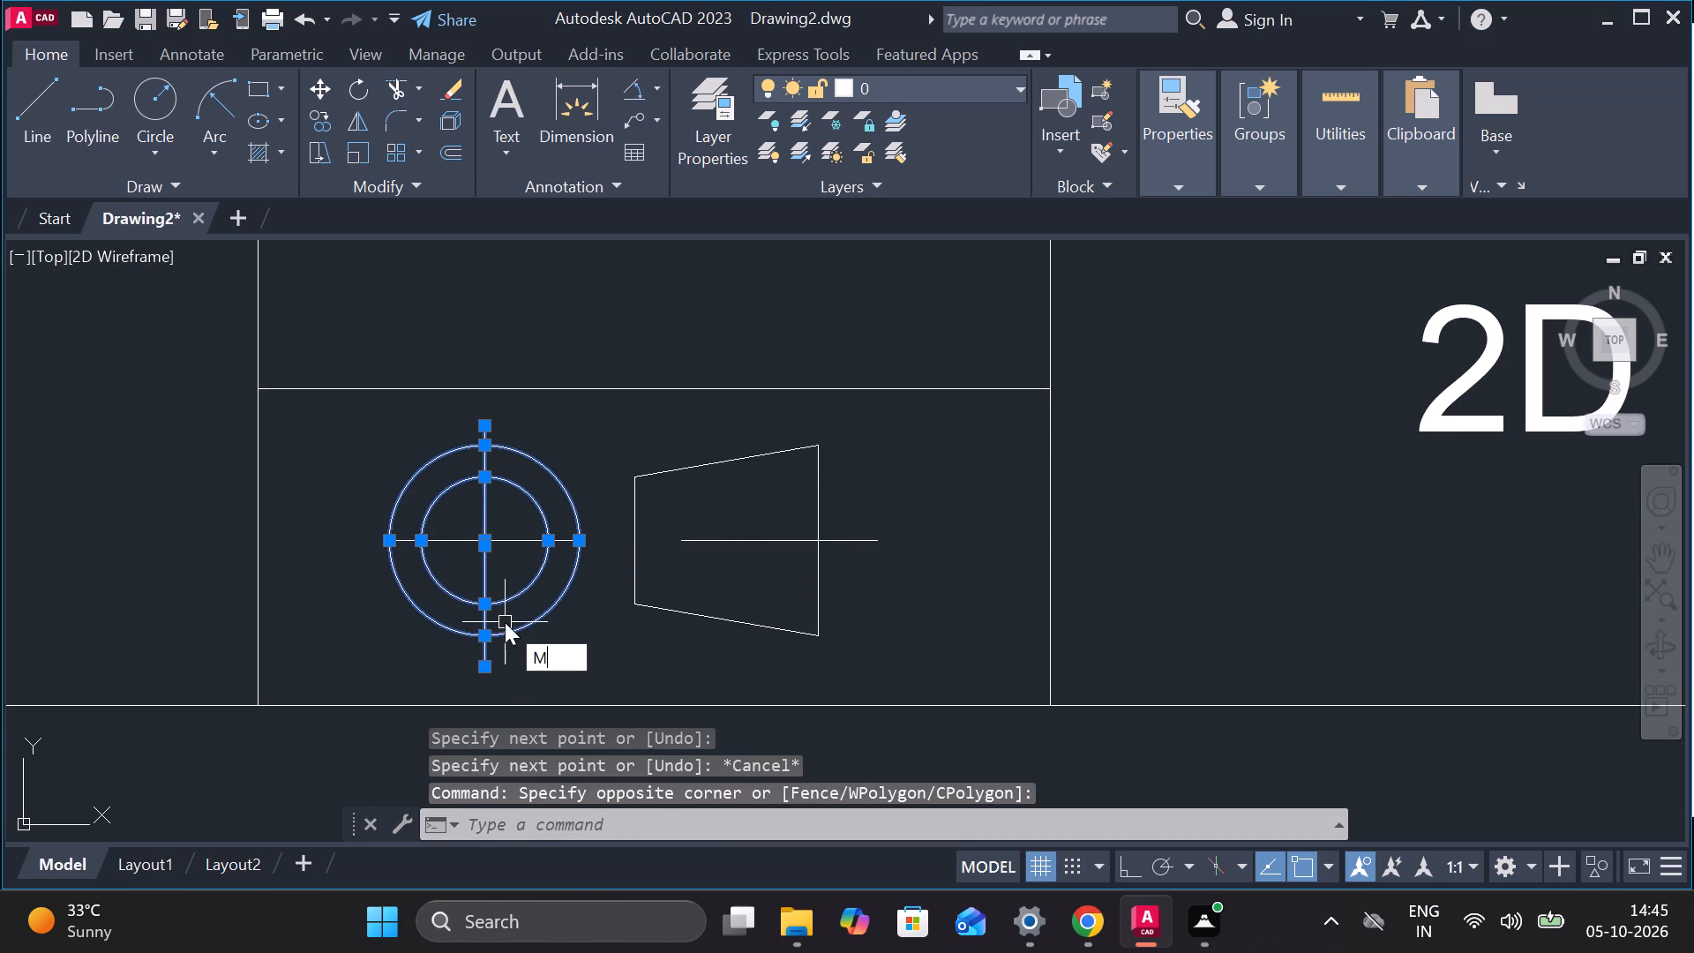
key("Return")
left_click(490, 543)
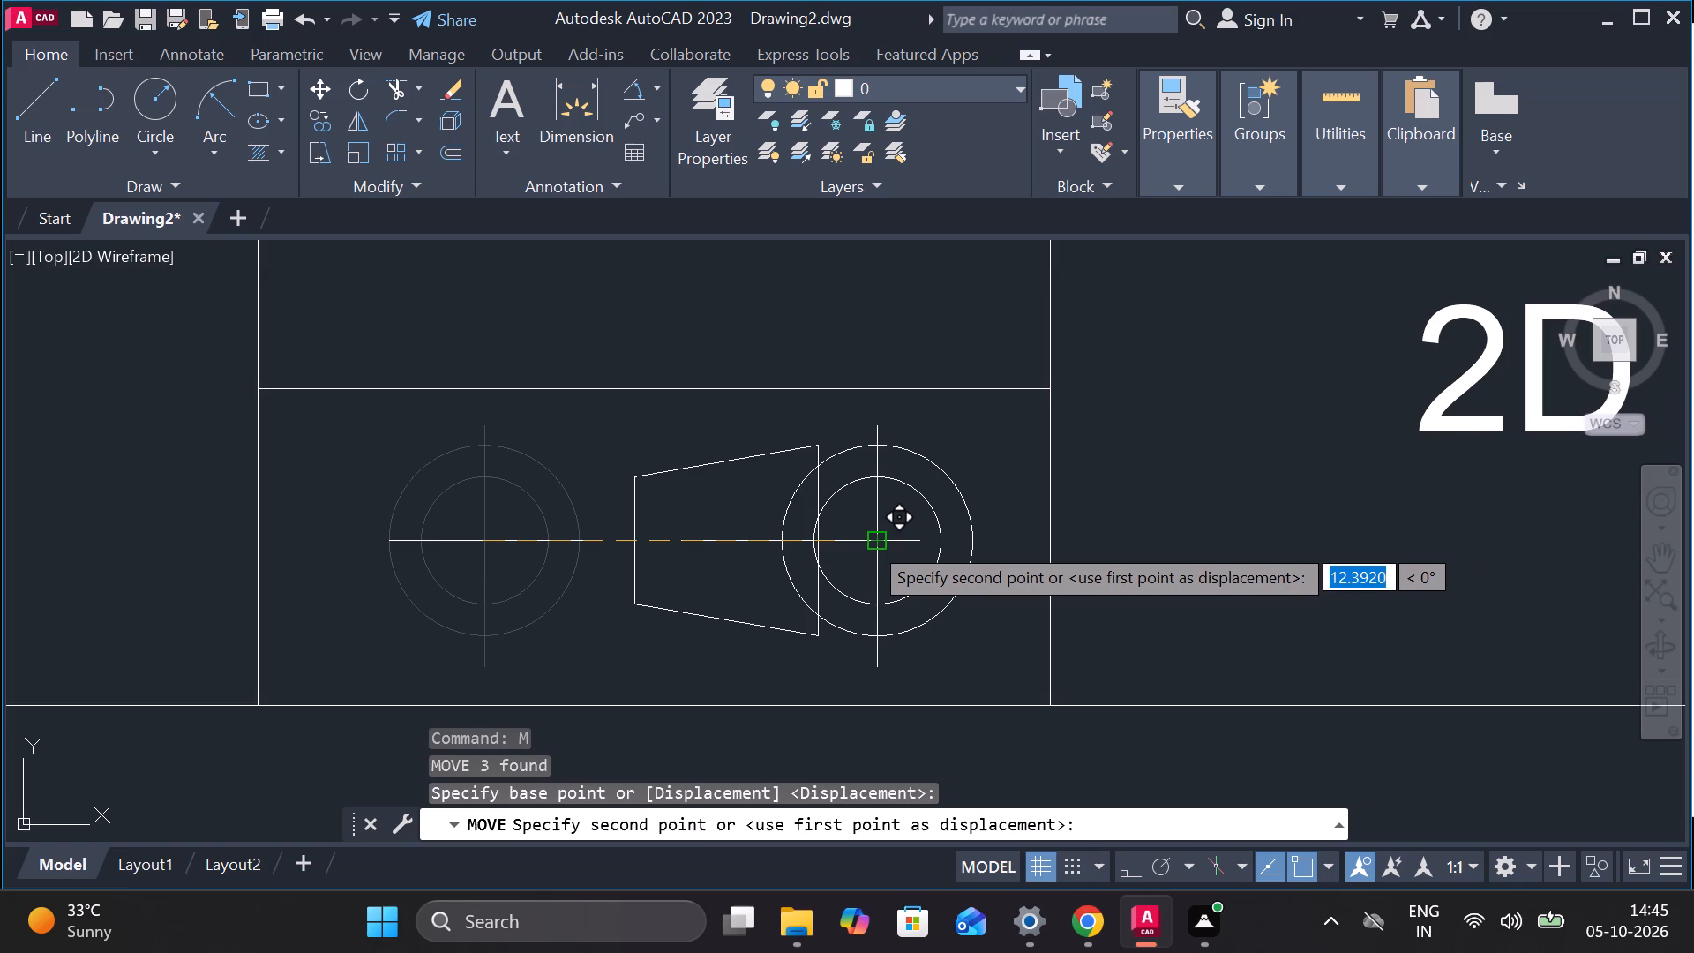
left_click(935, 542)
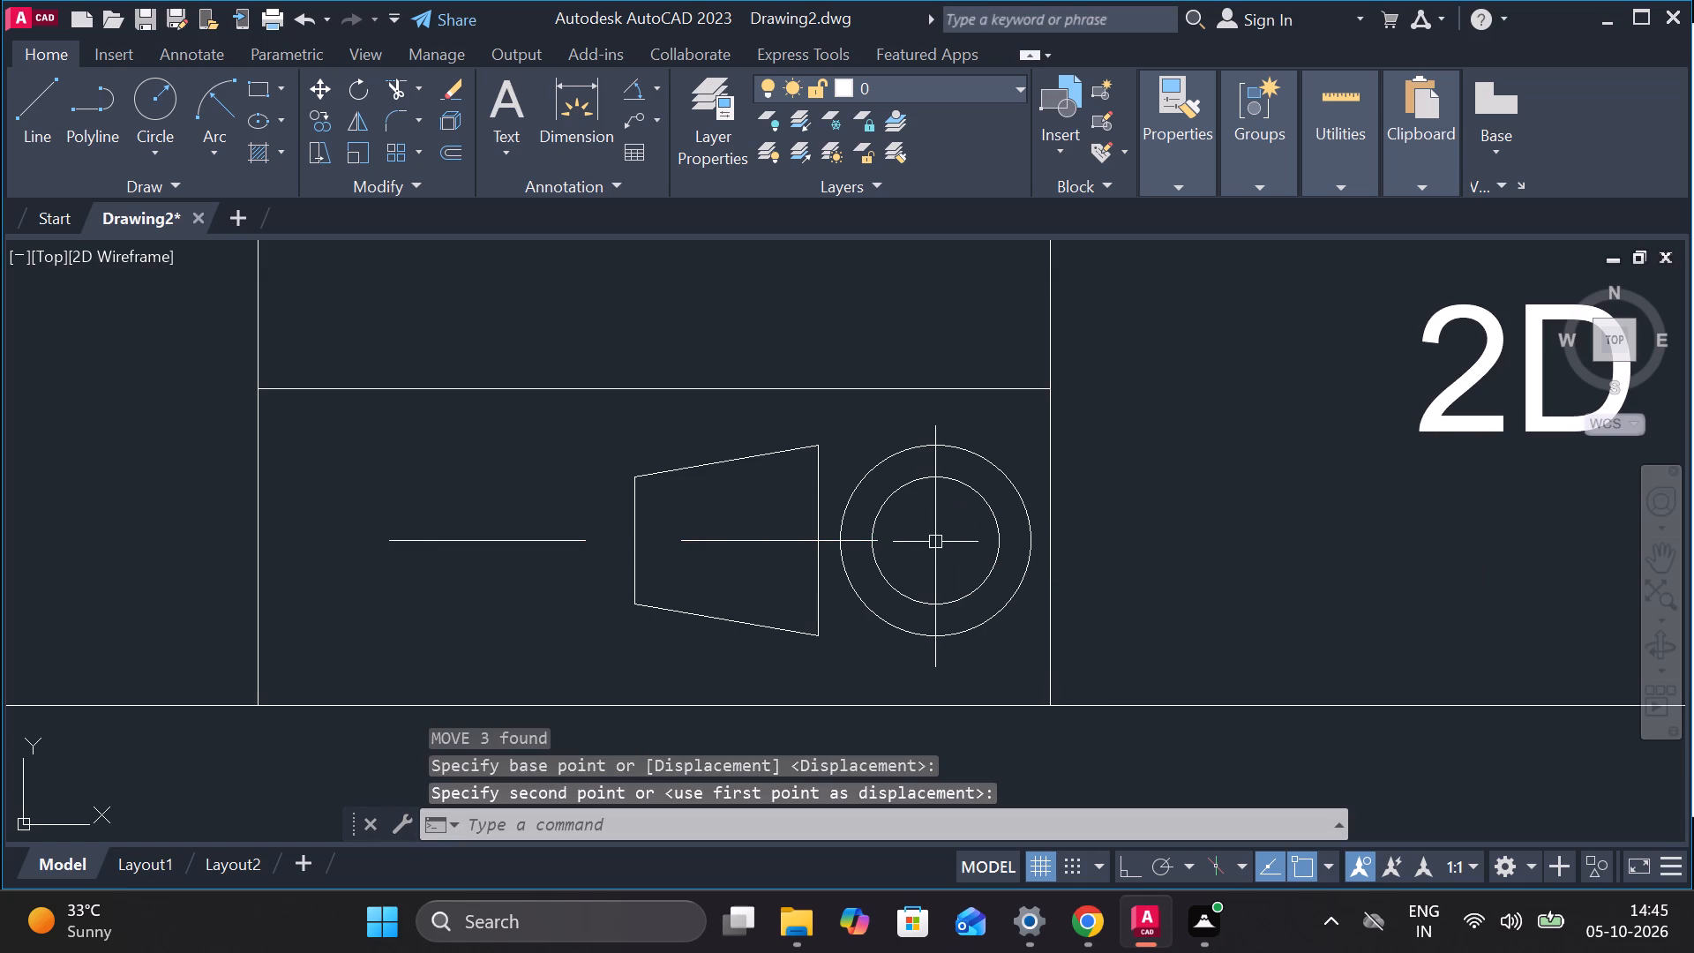
key("Escape")
Erase the projection symbol's old horizontal centre line.
left_click(501, 540)
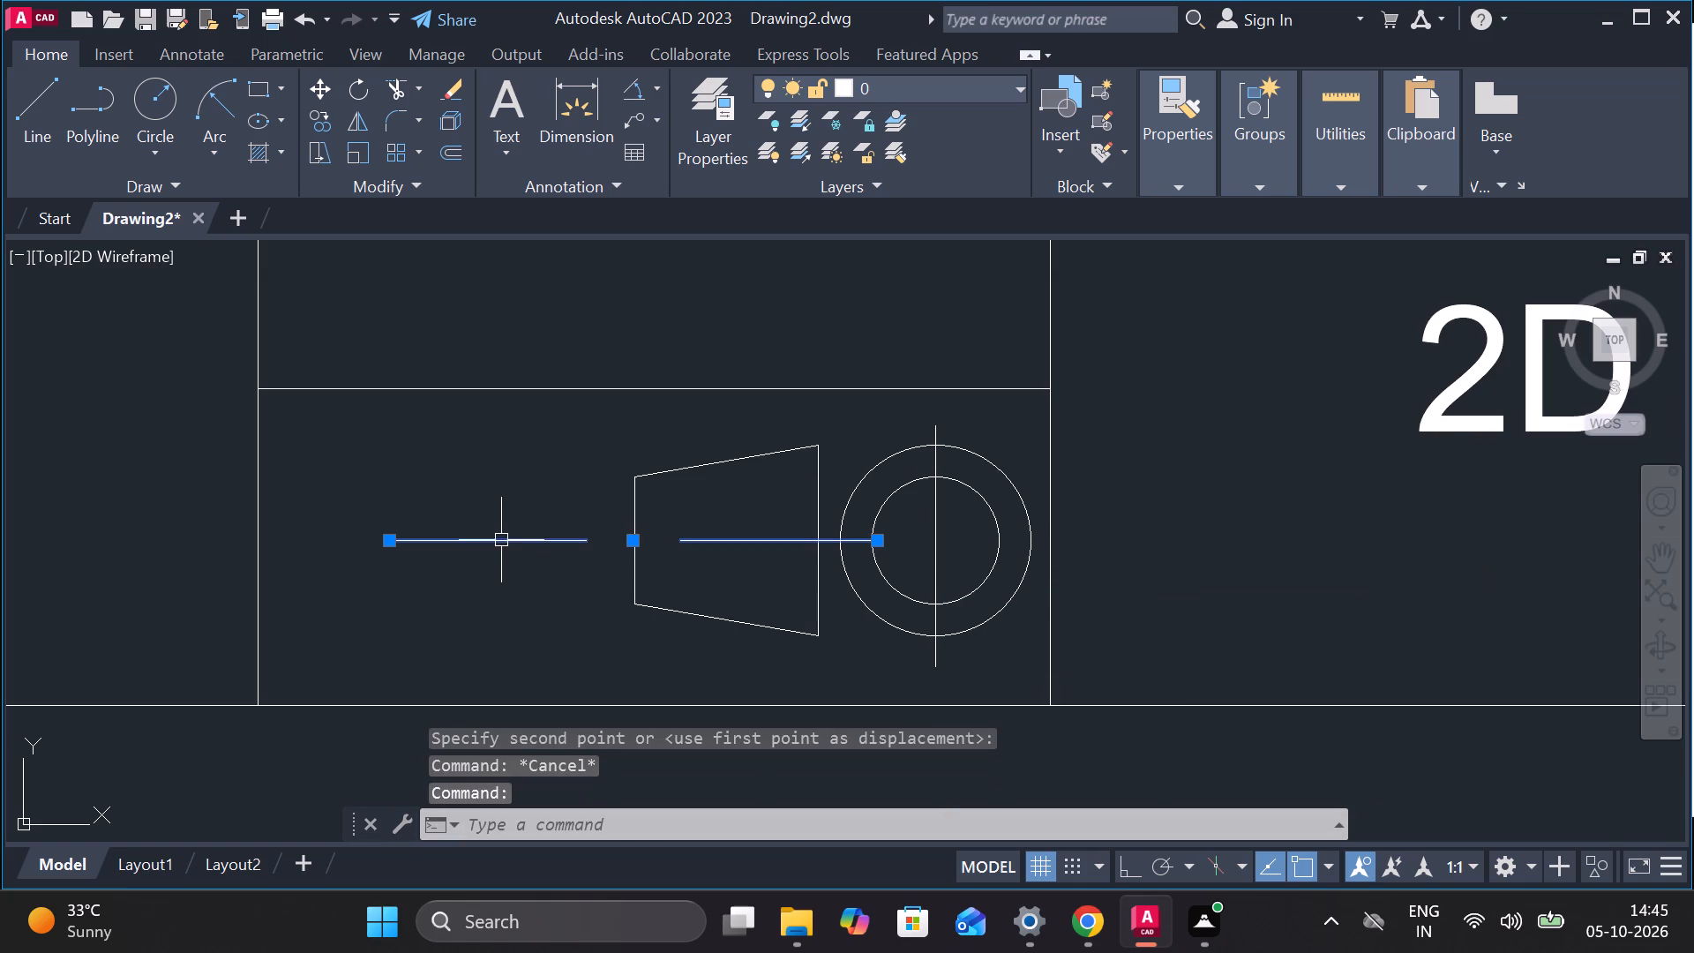
key("e")
key("Return")
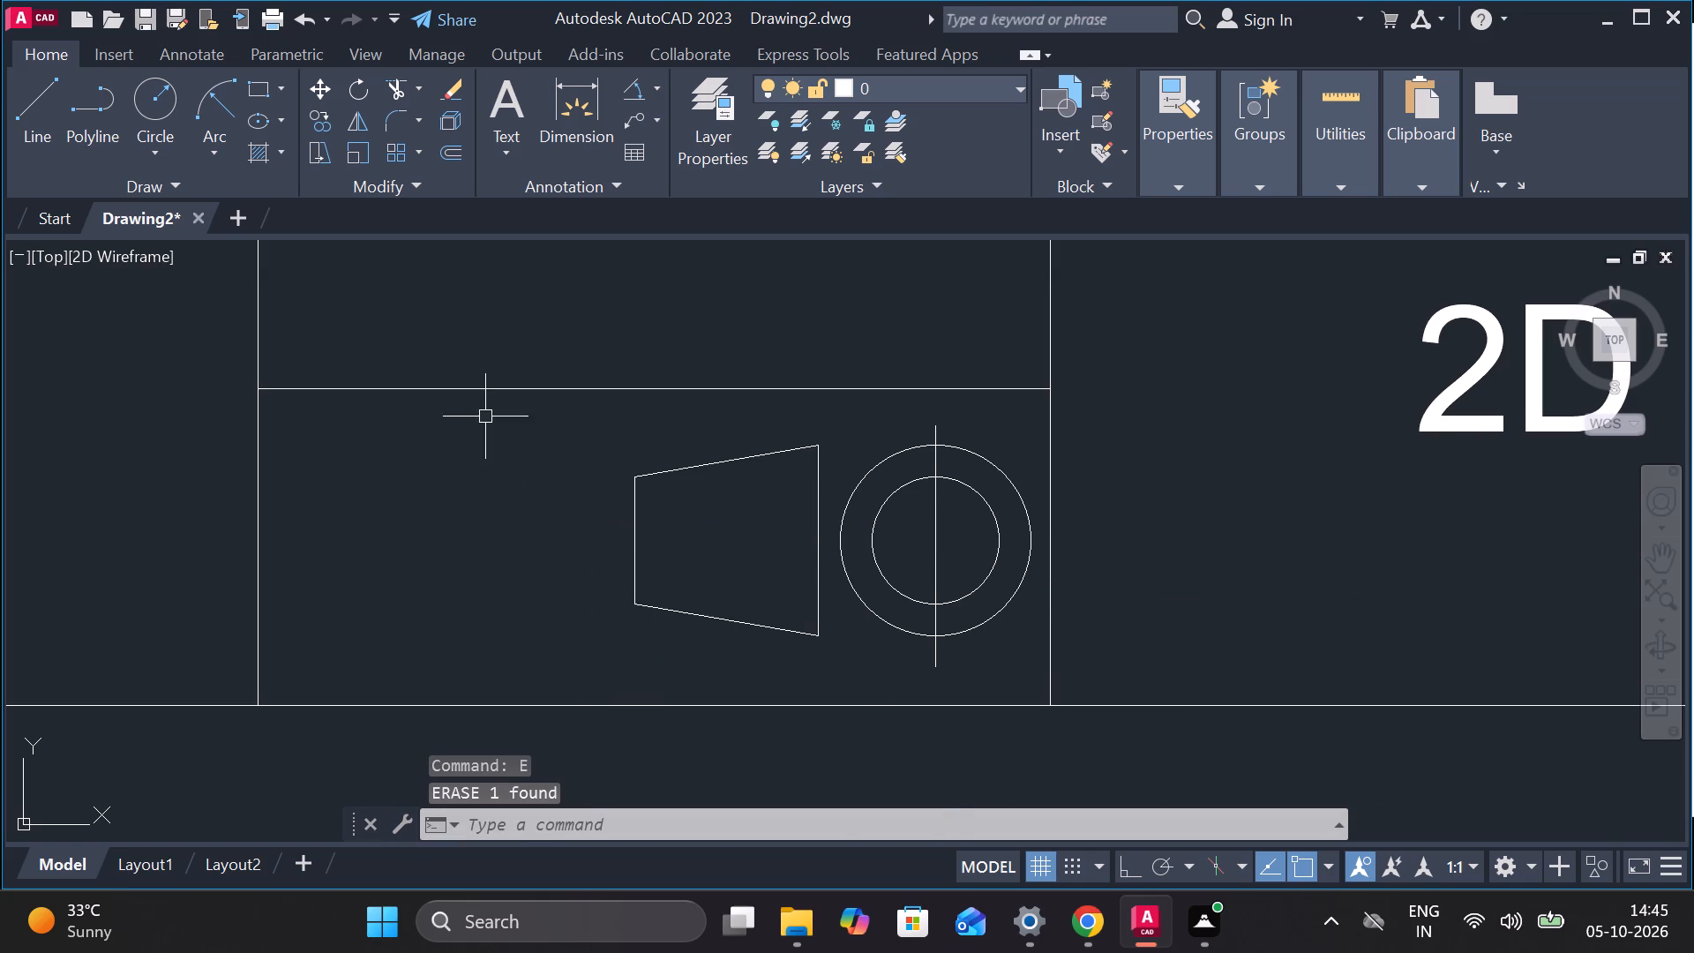
Move the truncated cone and both circles about 5.9 units leftward within their title block cell, without the vertical line.
left_click(485, 416)
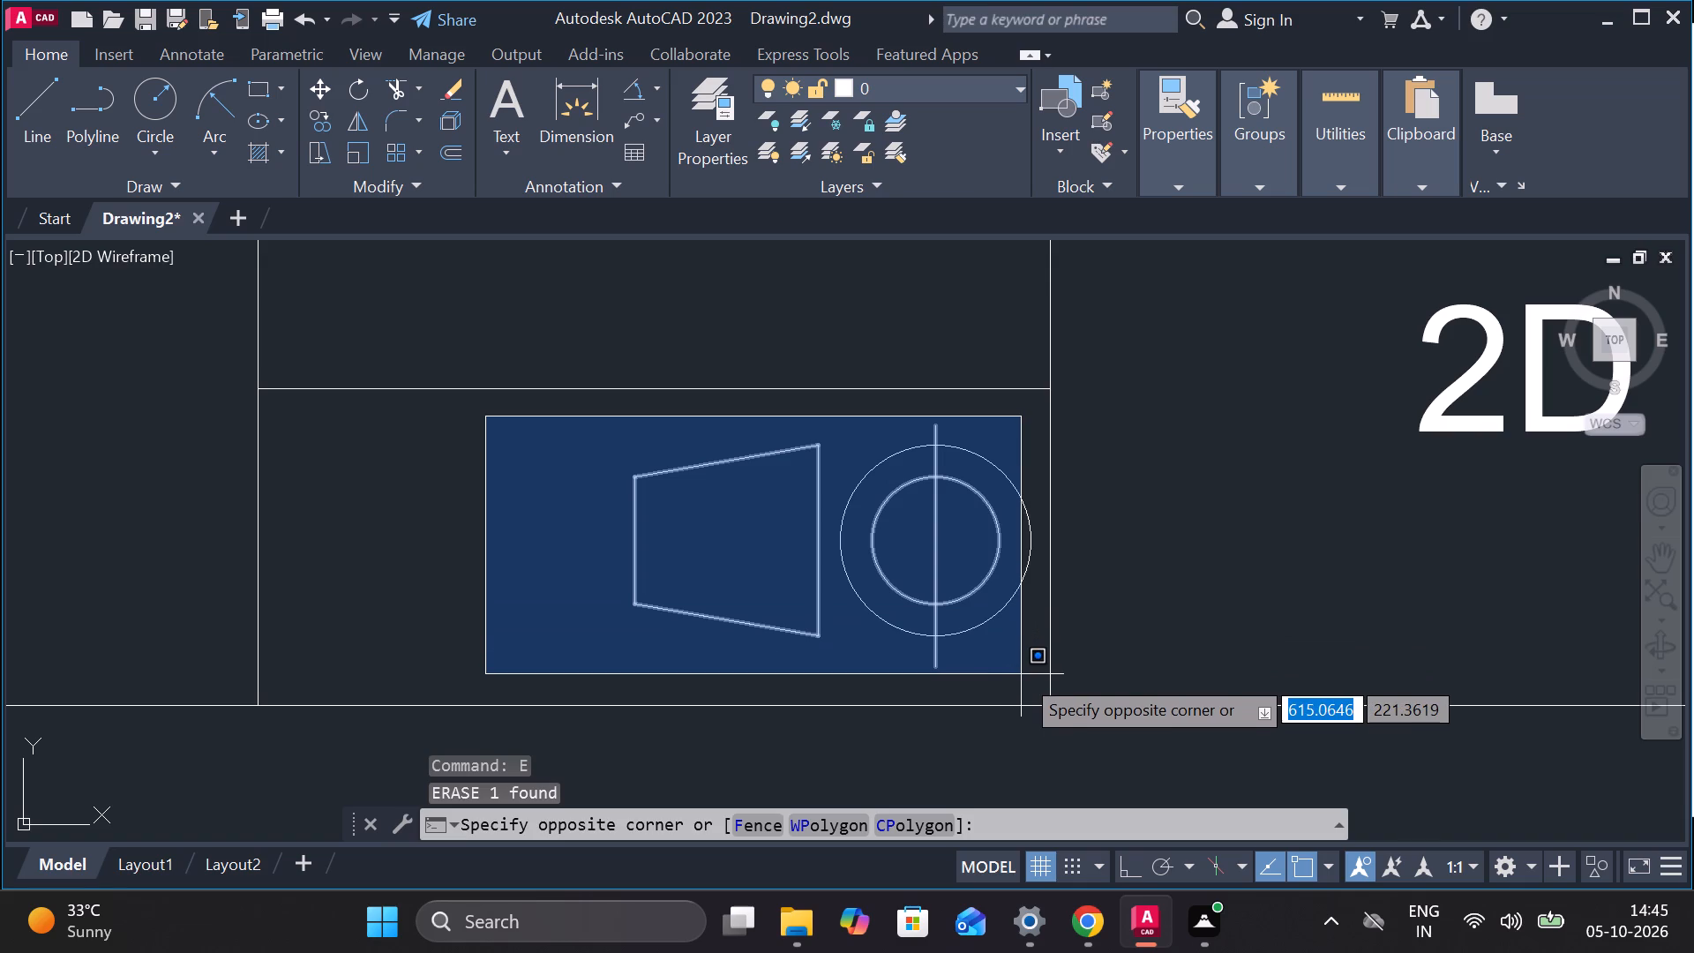
left_click(1029, 666)
left_click(987, 620)
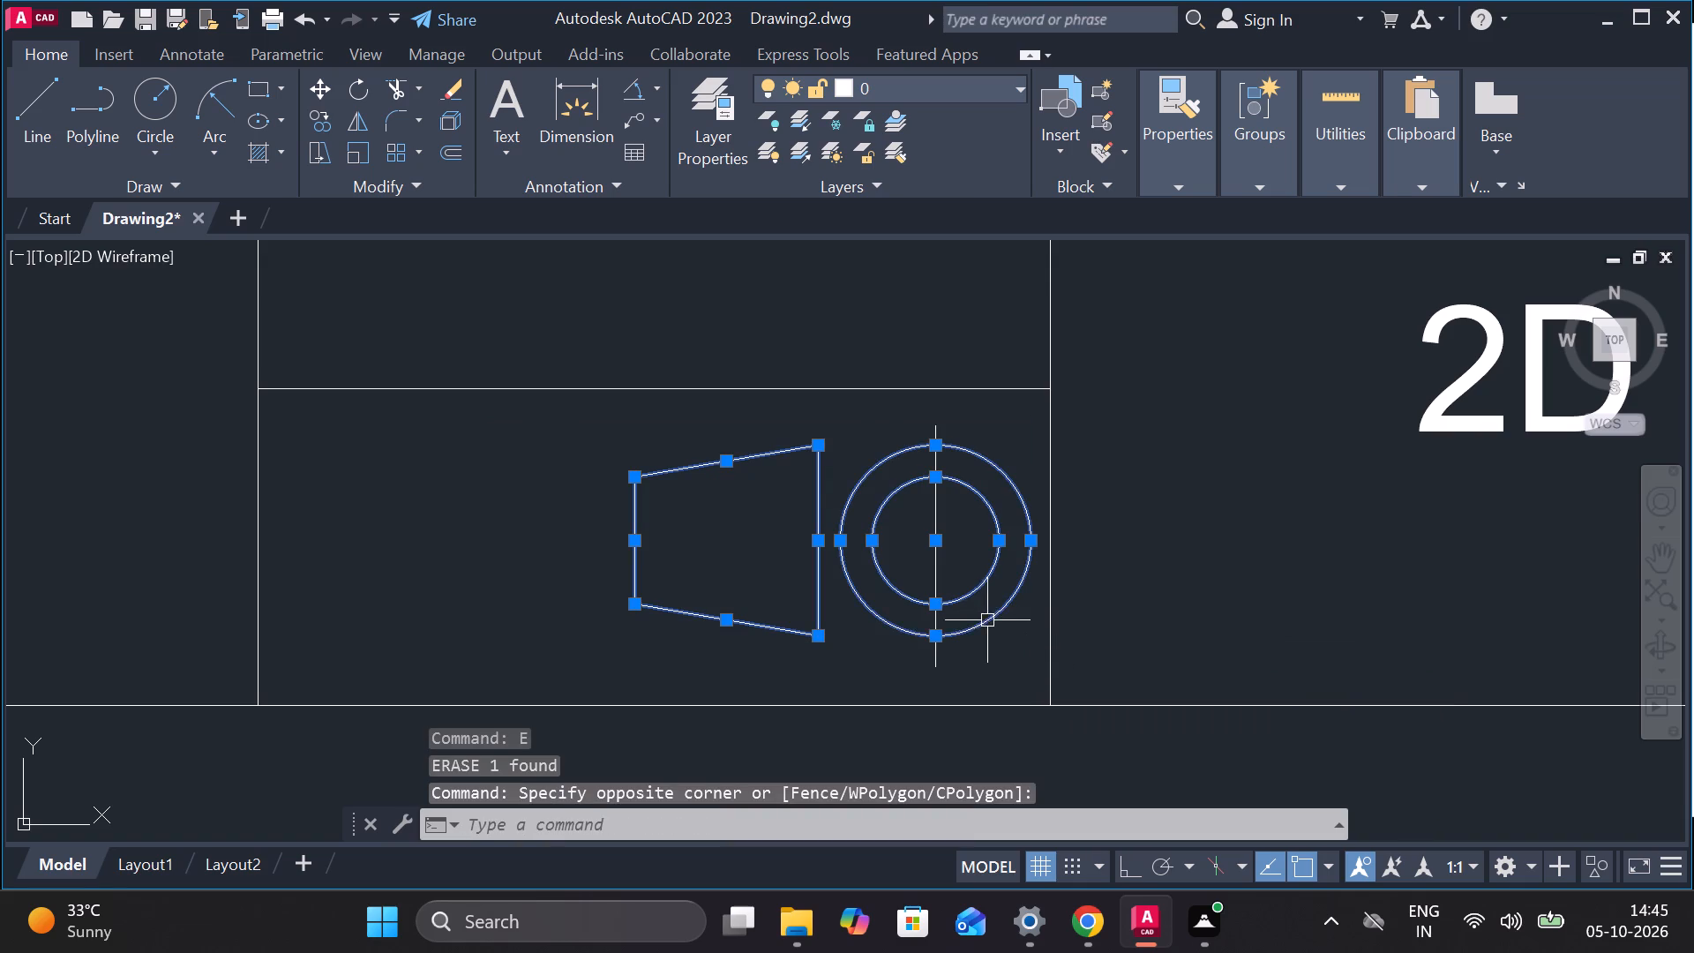
key("m")
key("Return")
left_click(780, 541)
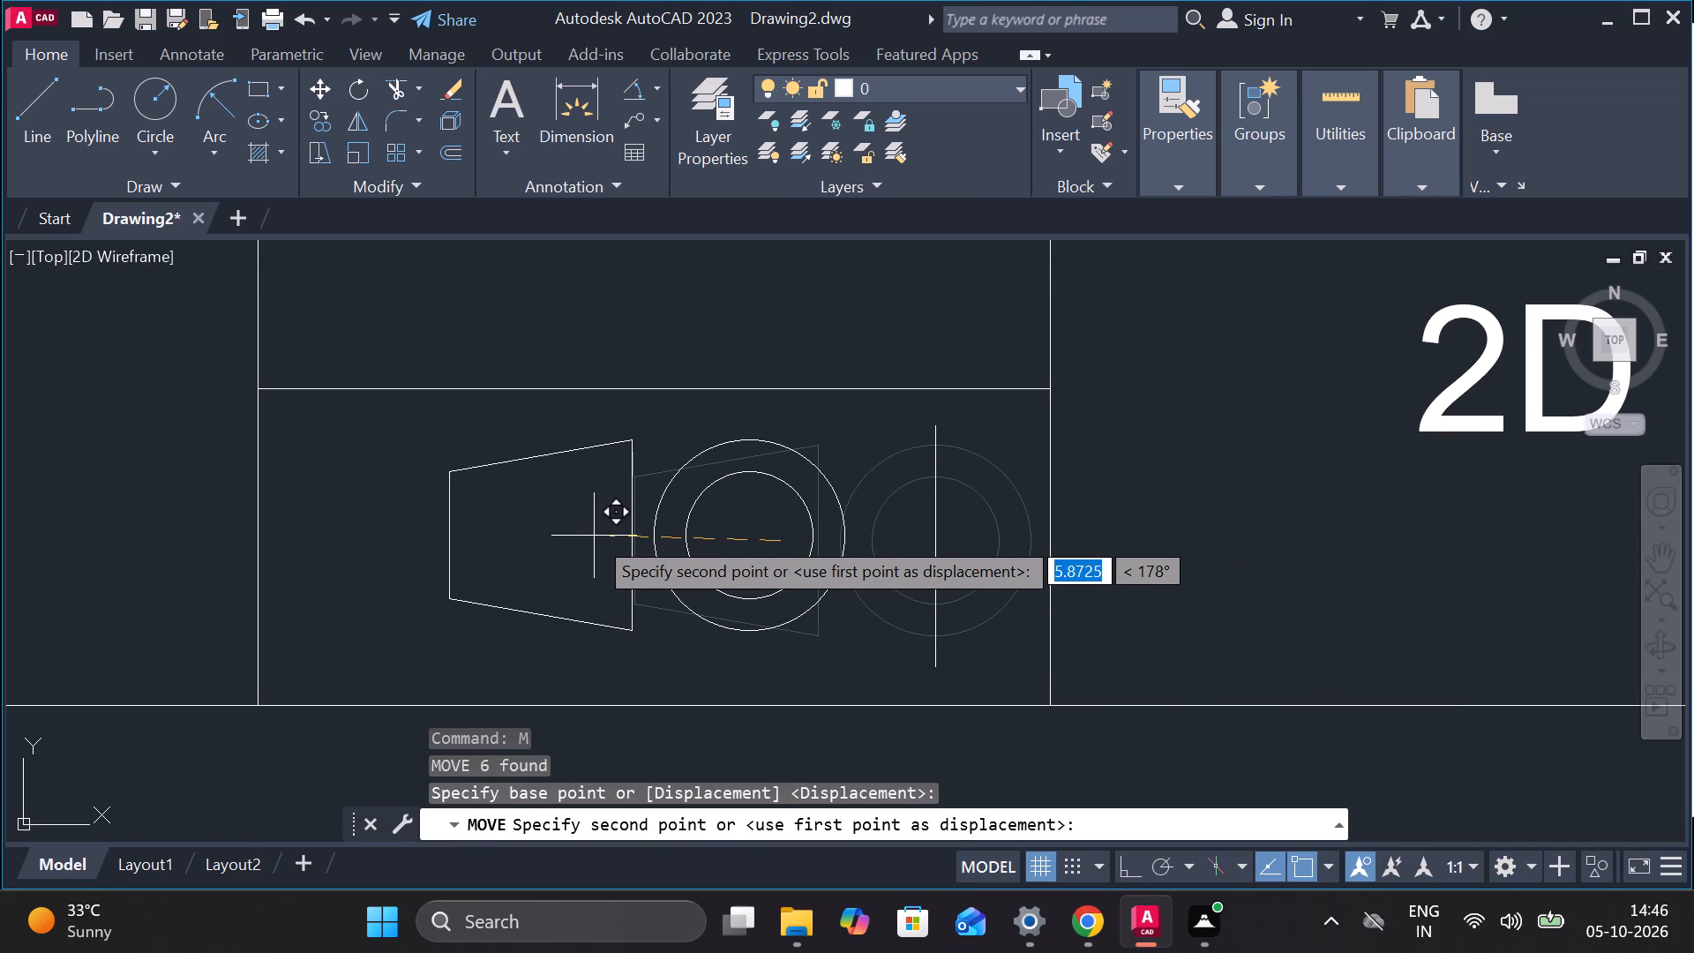
left_click(594, 536)
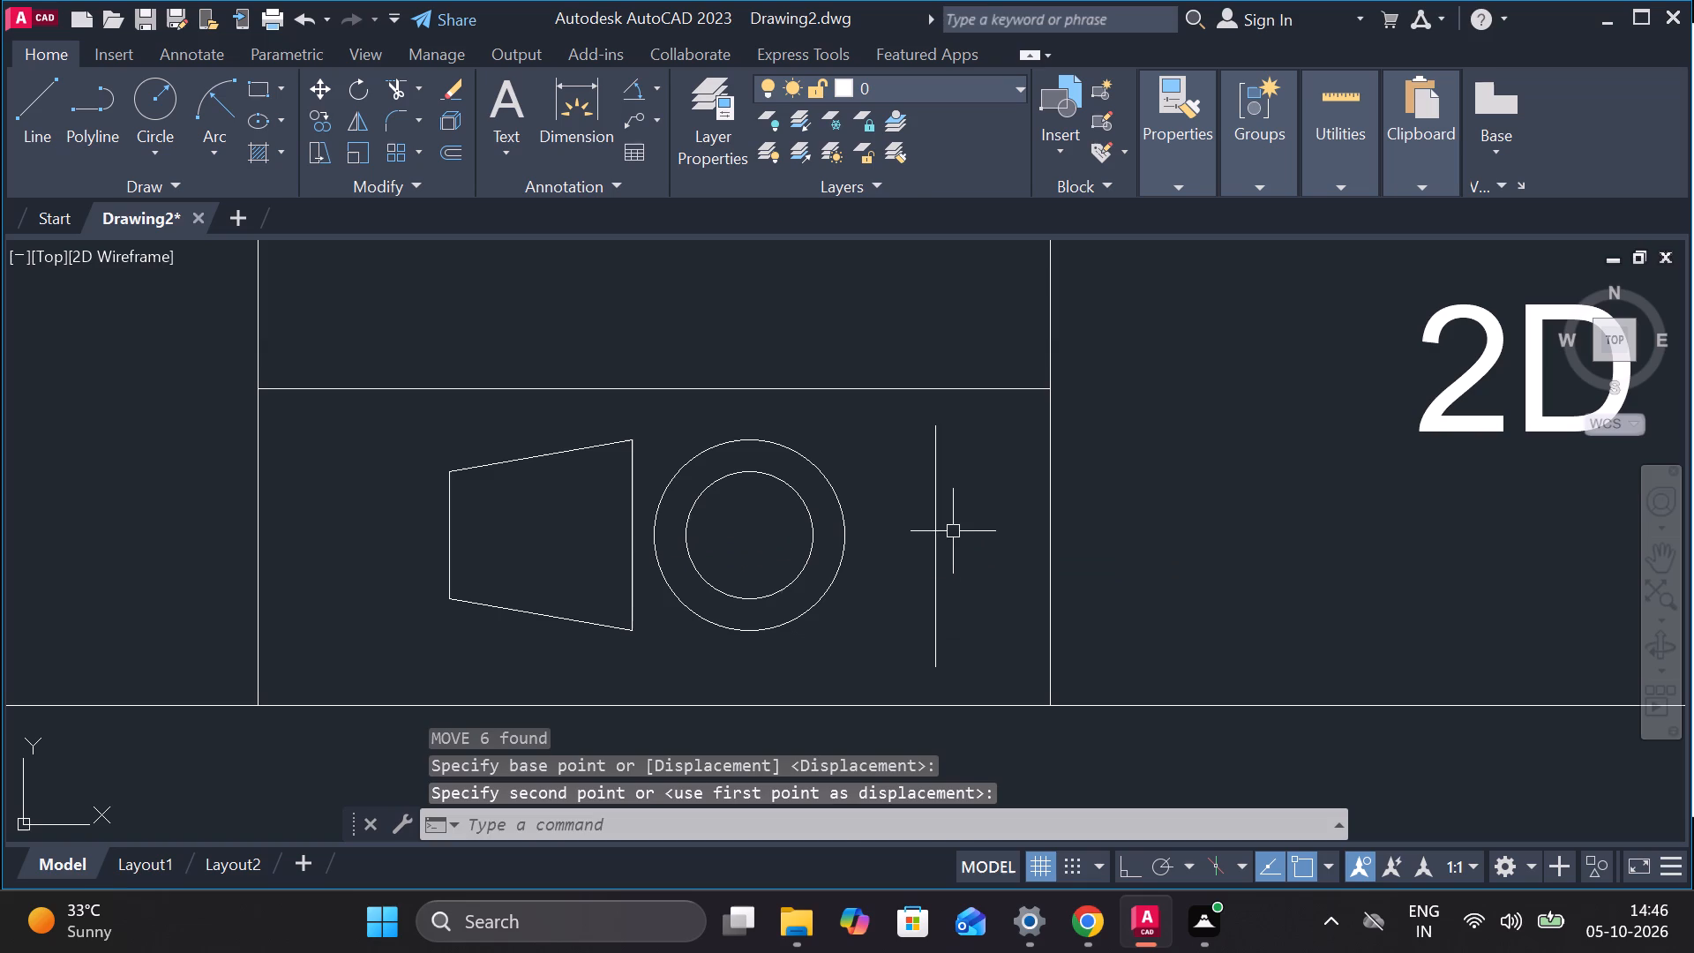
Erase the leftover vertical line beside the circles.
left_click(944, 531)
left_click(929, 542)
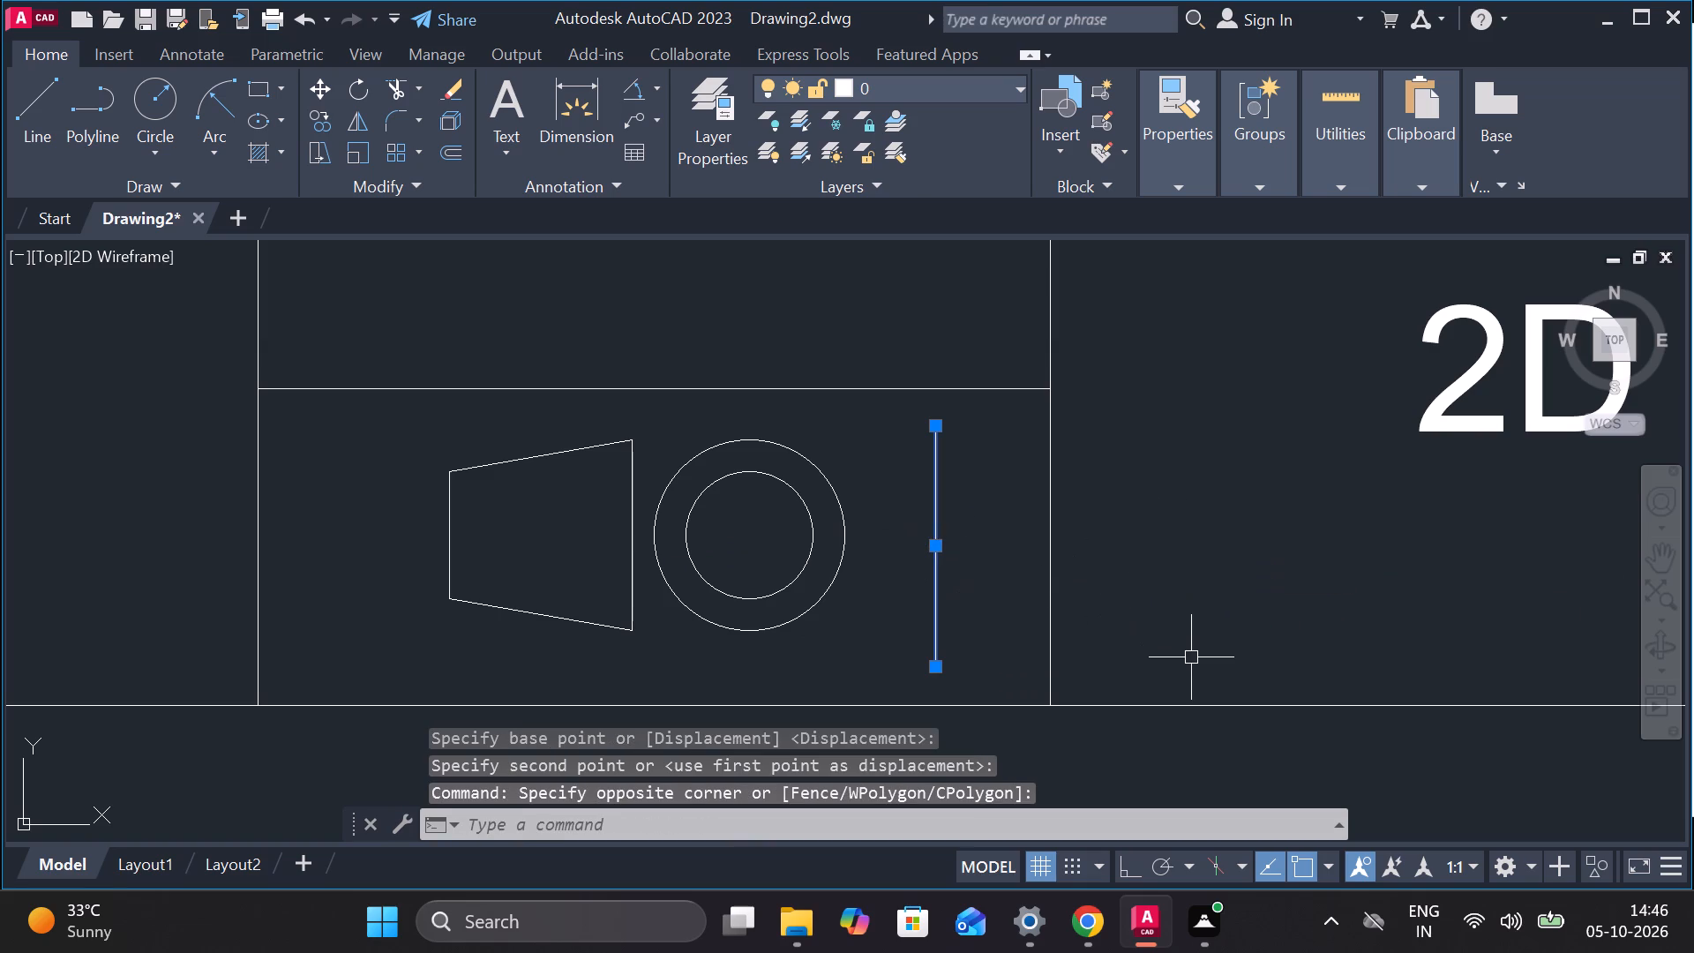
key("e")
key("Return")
Draw a horizontal centre line about 14.3 units long from the midpoint of the cone's short edge through and past the circles.
scroll(907, 569, "down", 2)
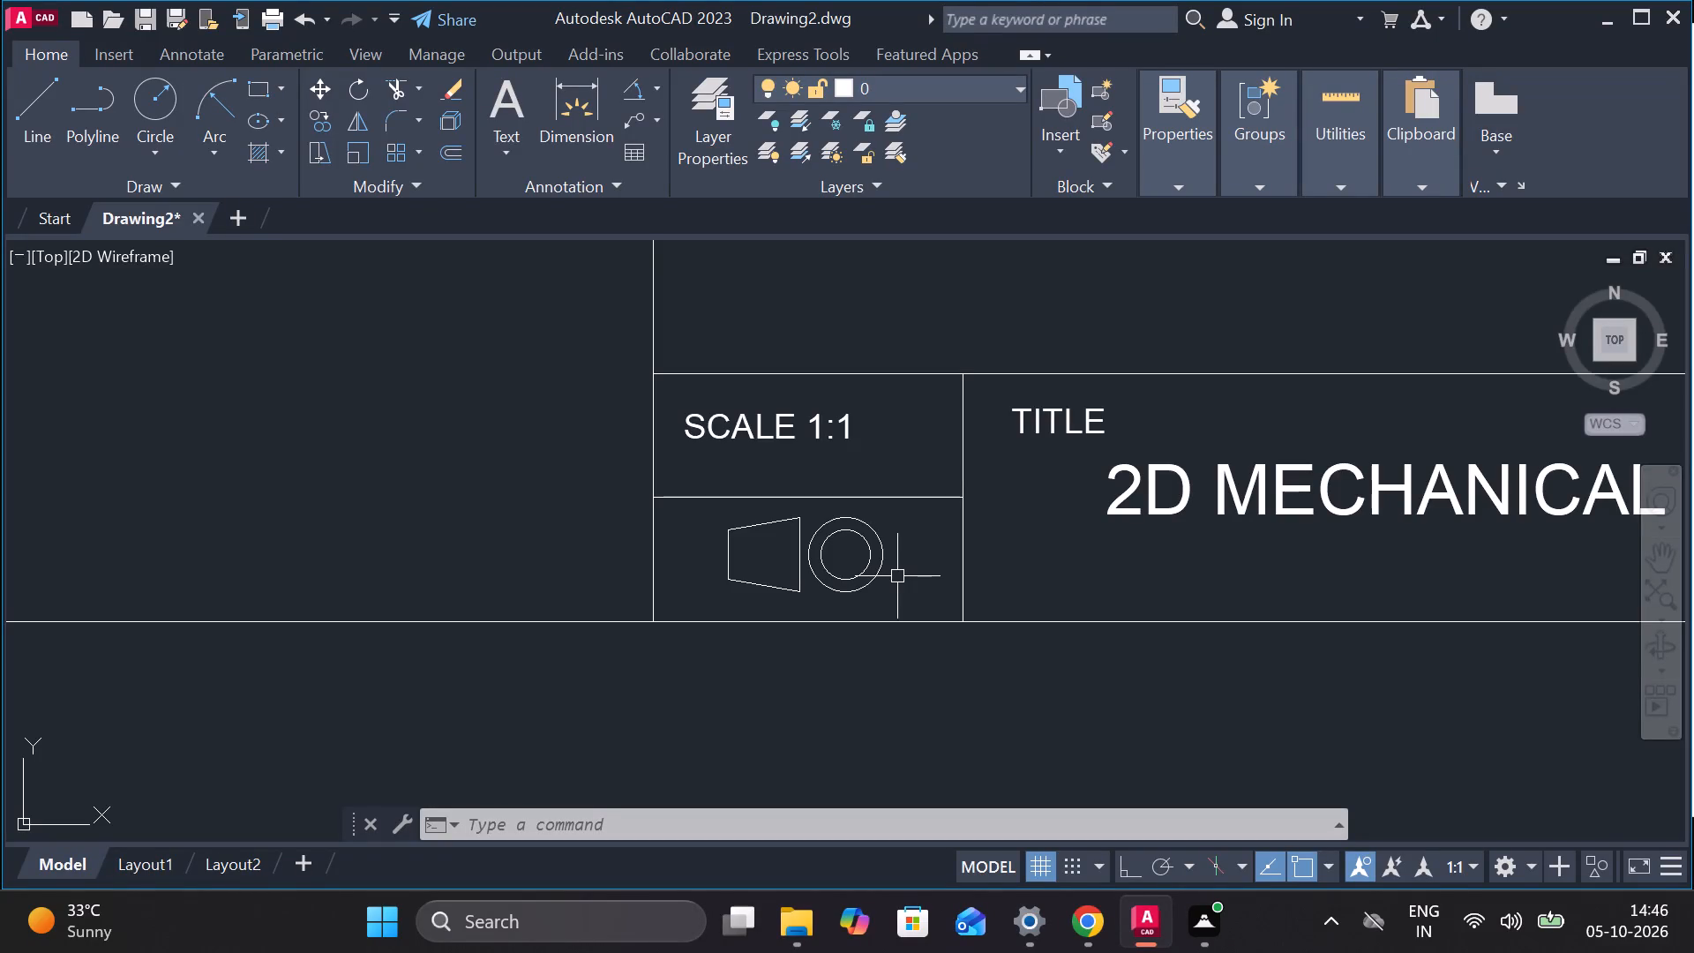
scroll(897, 576, "up", 1)
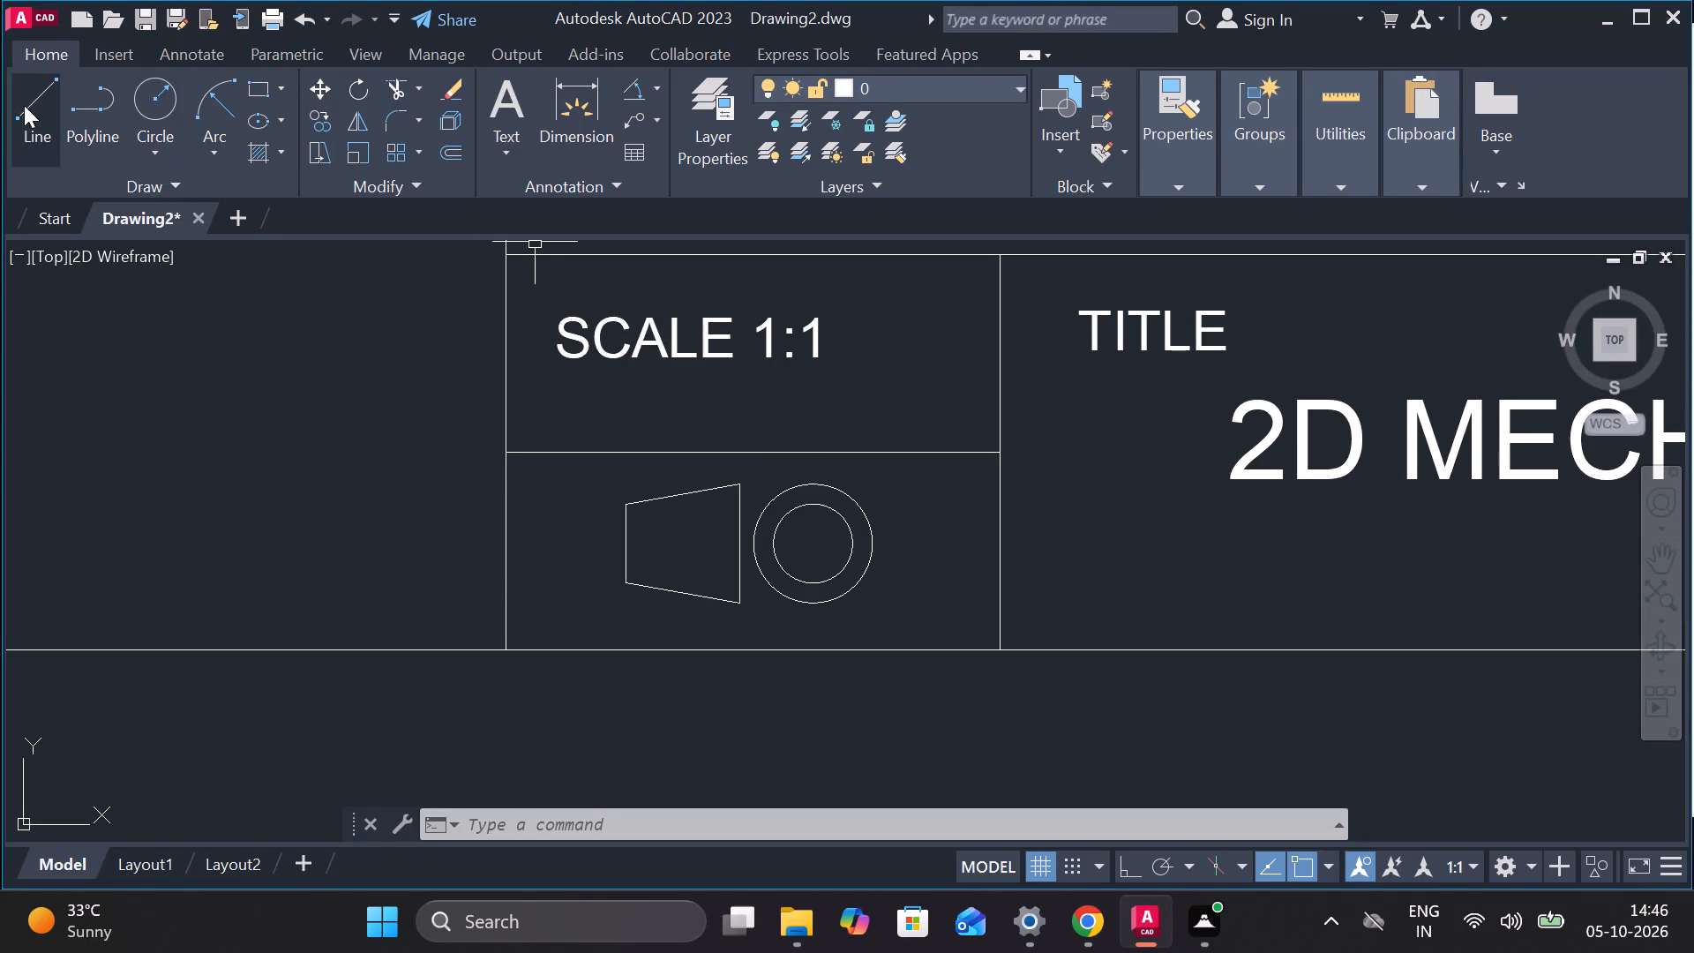
left_click(24, 105)
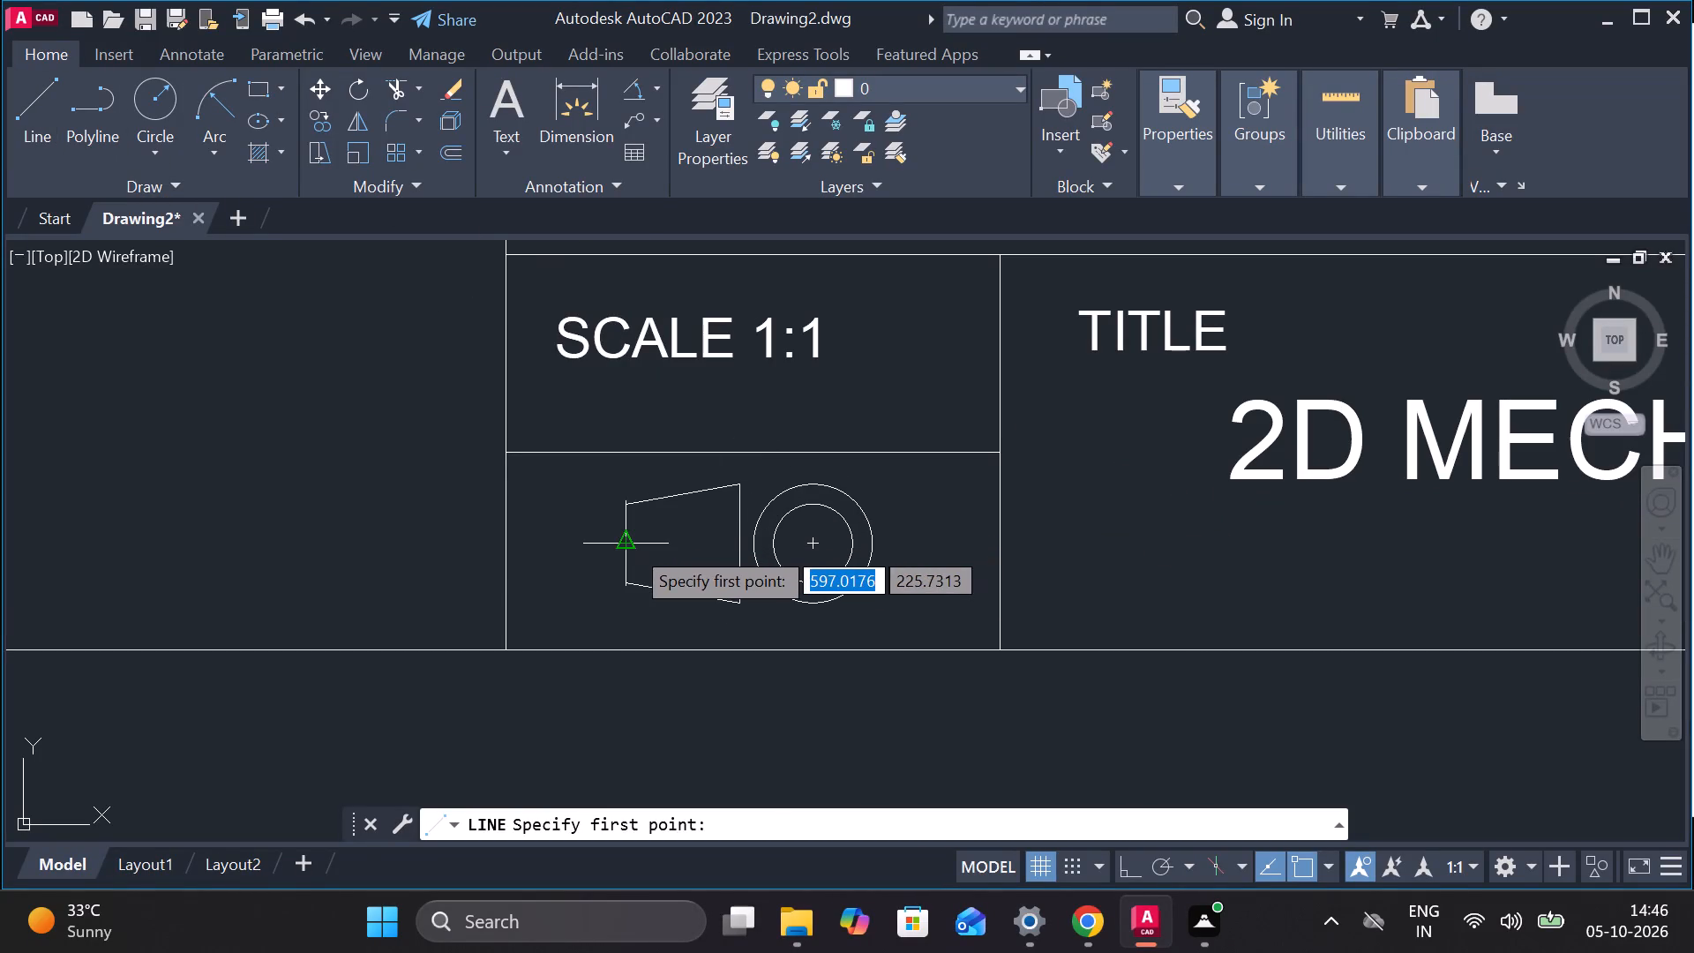
left_click(631, 545)
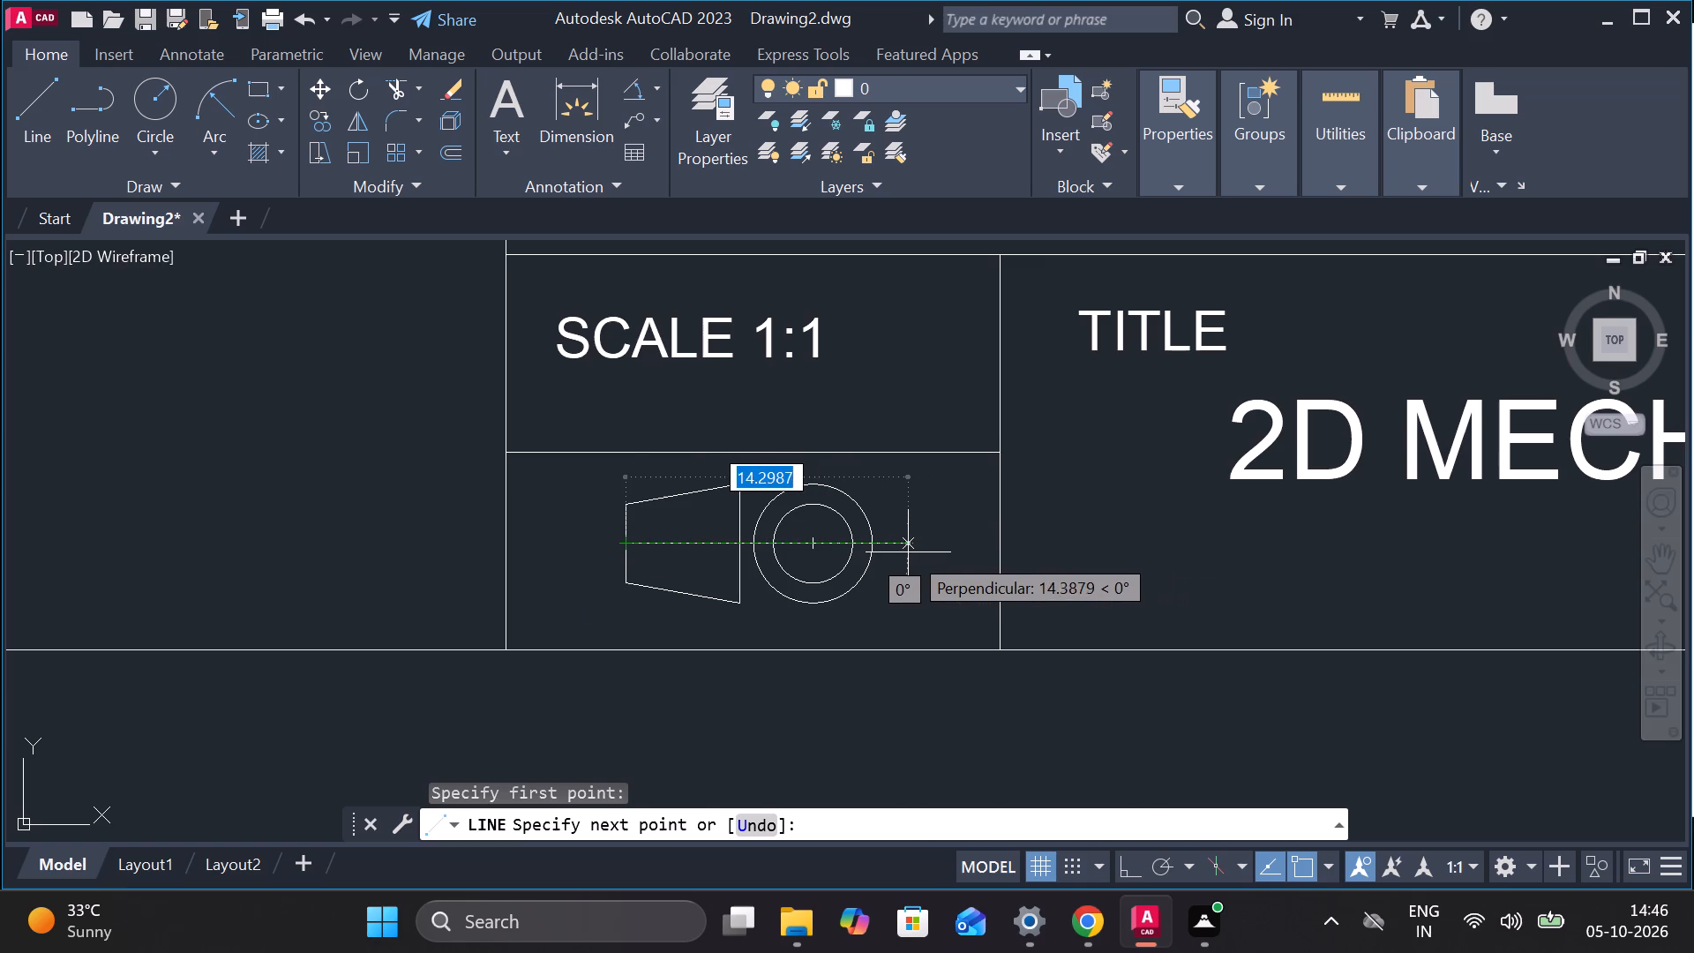
left_click(908, 552)
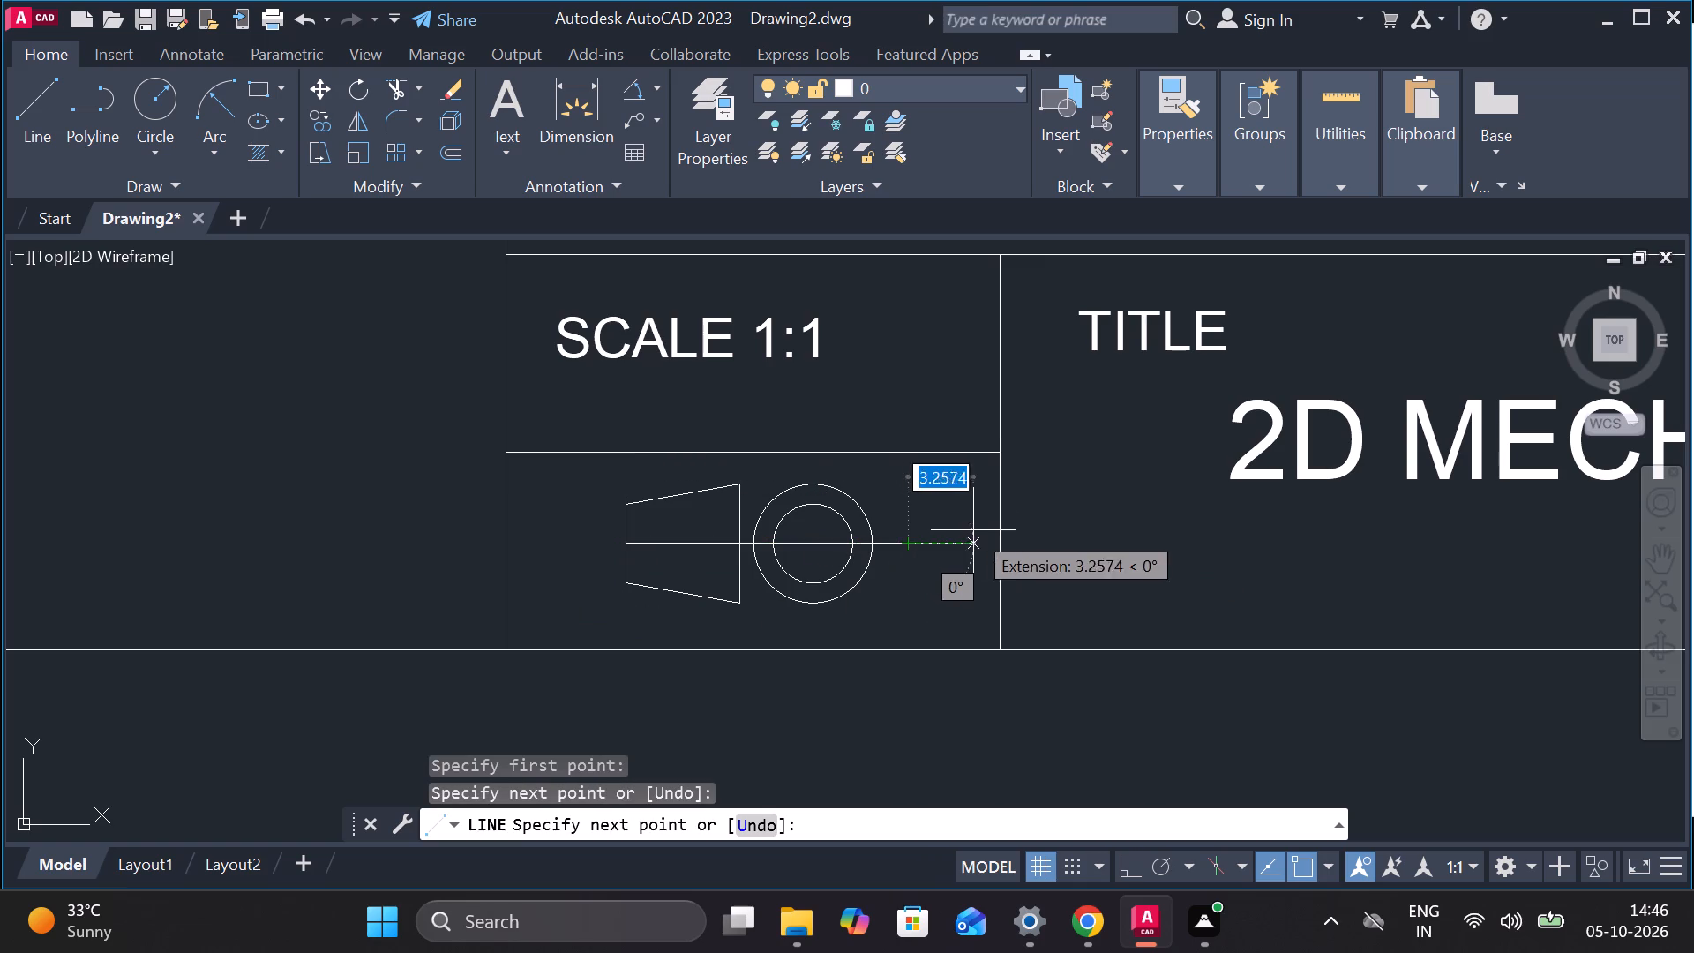
key("Escape")
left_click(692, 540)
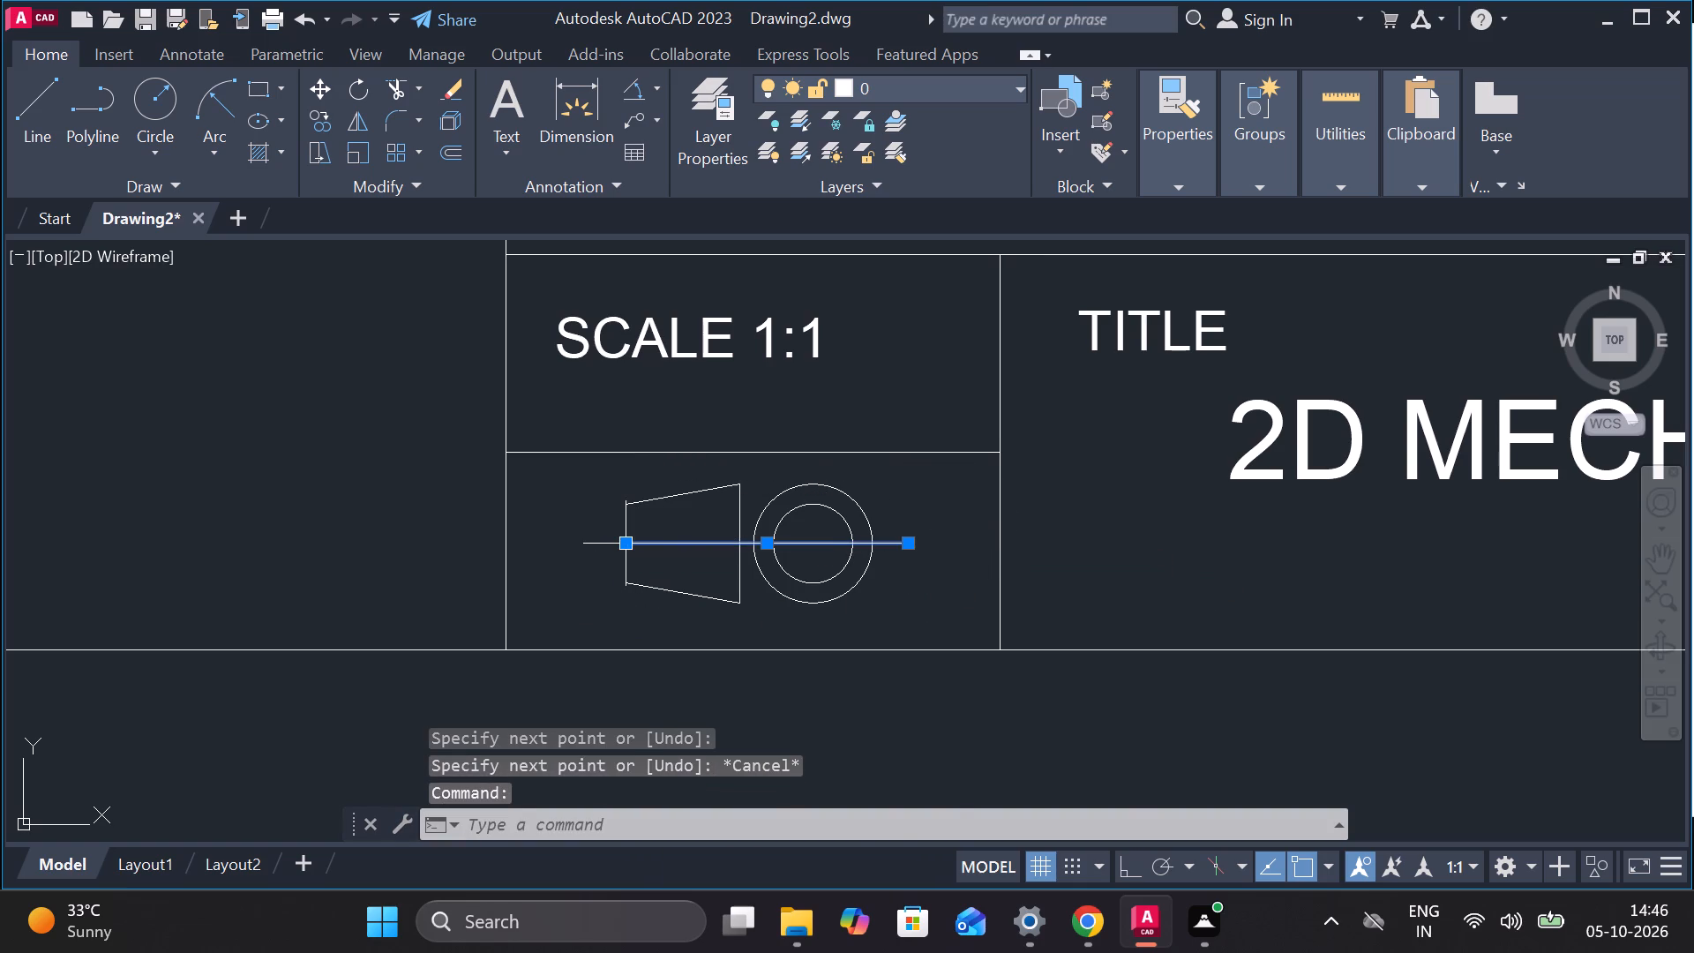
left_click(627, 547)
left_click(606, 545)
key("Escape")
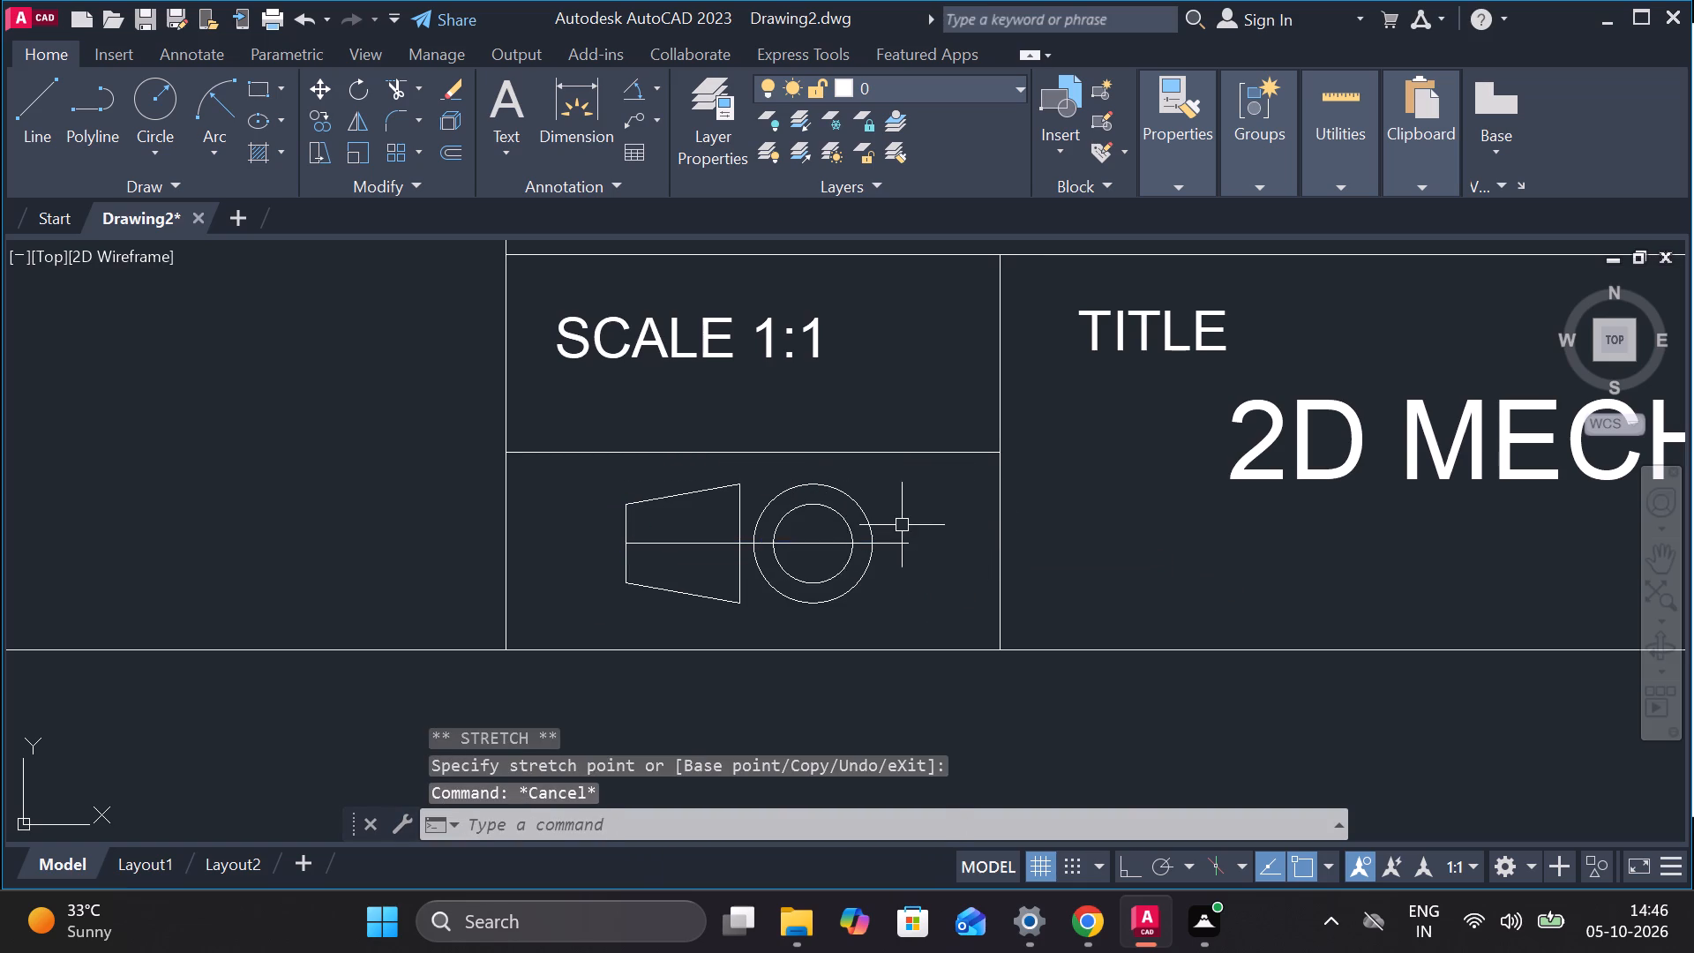
Stretch the horizontal centre line's left end about 1.6 units outward beyond the truncated cone.
left_click(669, 543)
left_click(629, 544)
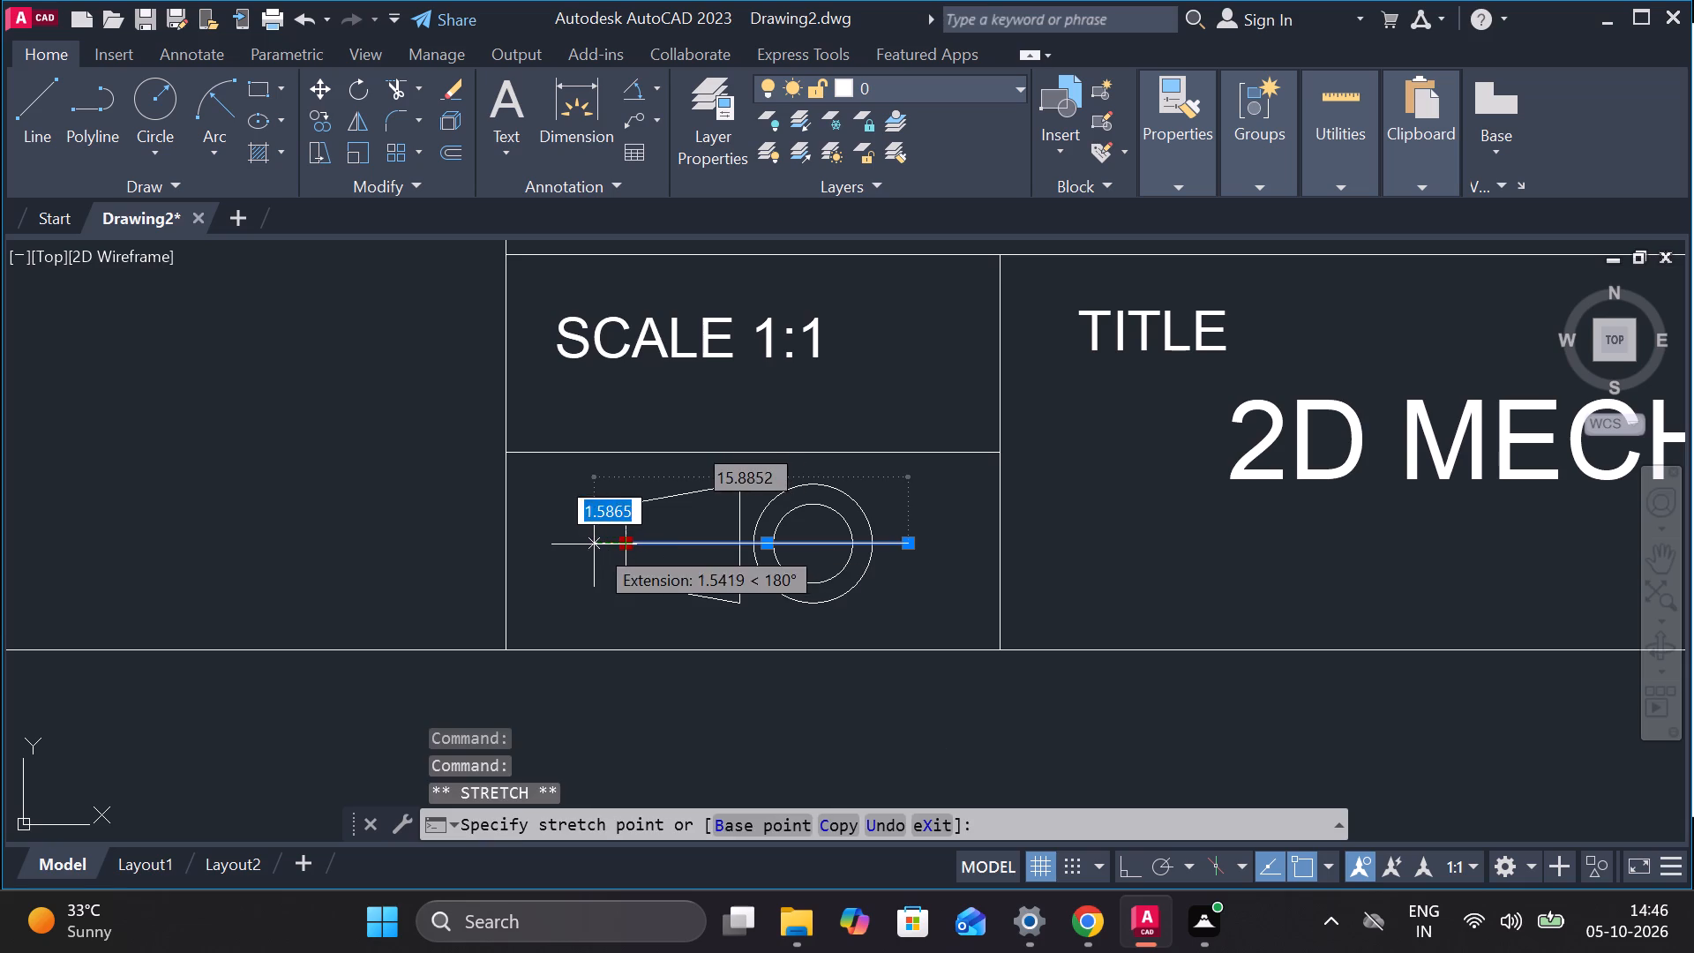
left_click(594, 544)
key("Escape")
Draw a vertical centre line about 8 units long through the circles' centre, extending above and below the outer circle.
key("l")
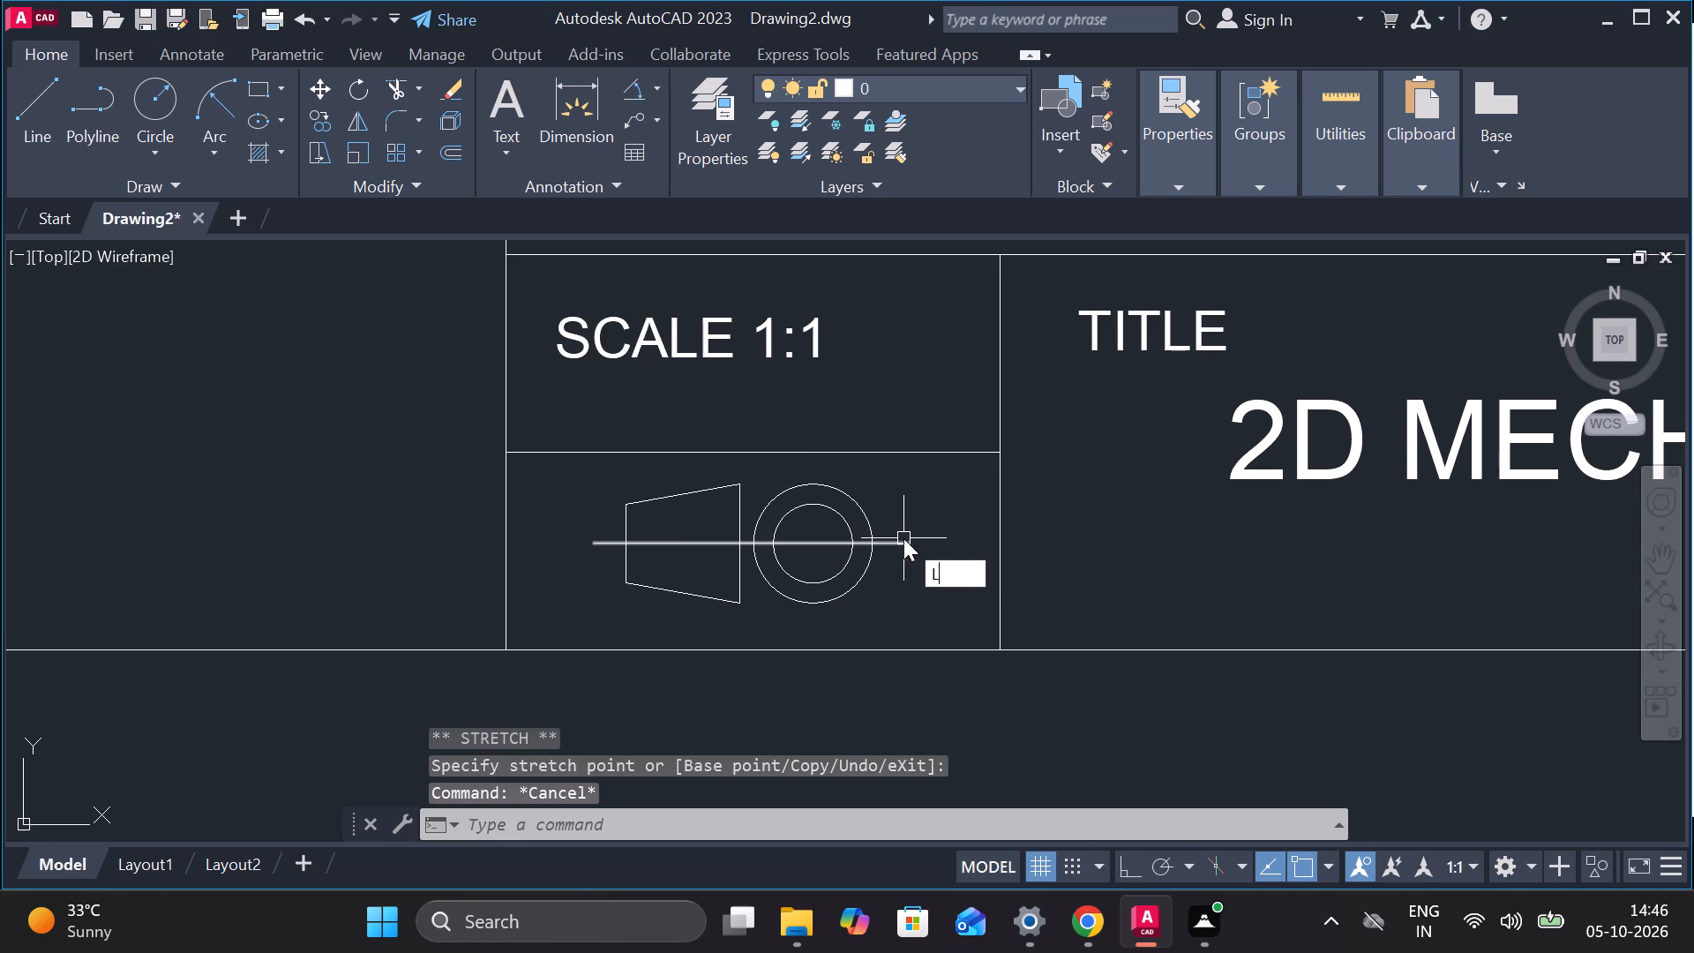
key("Return")
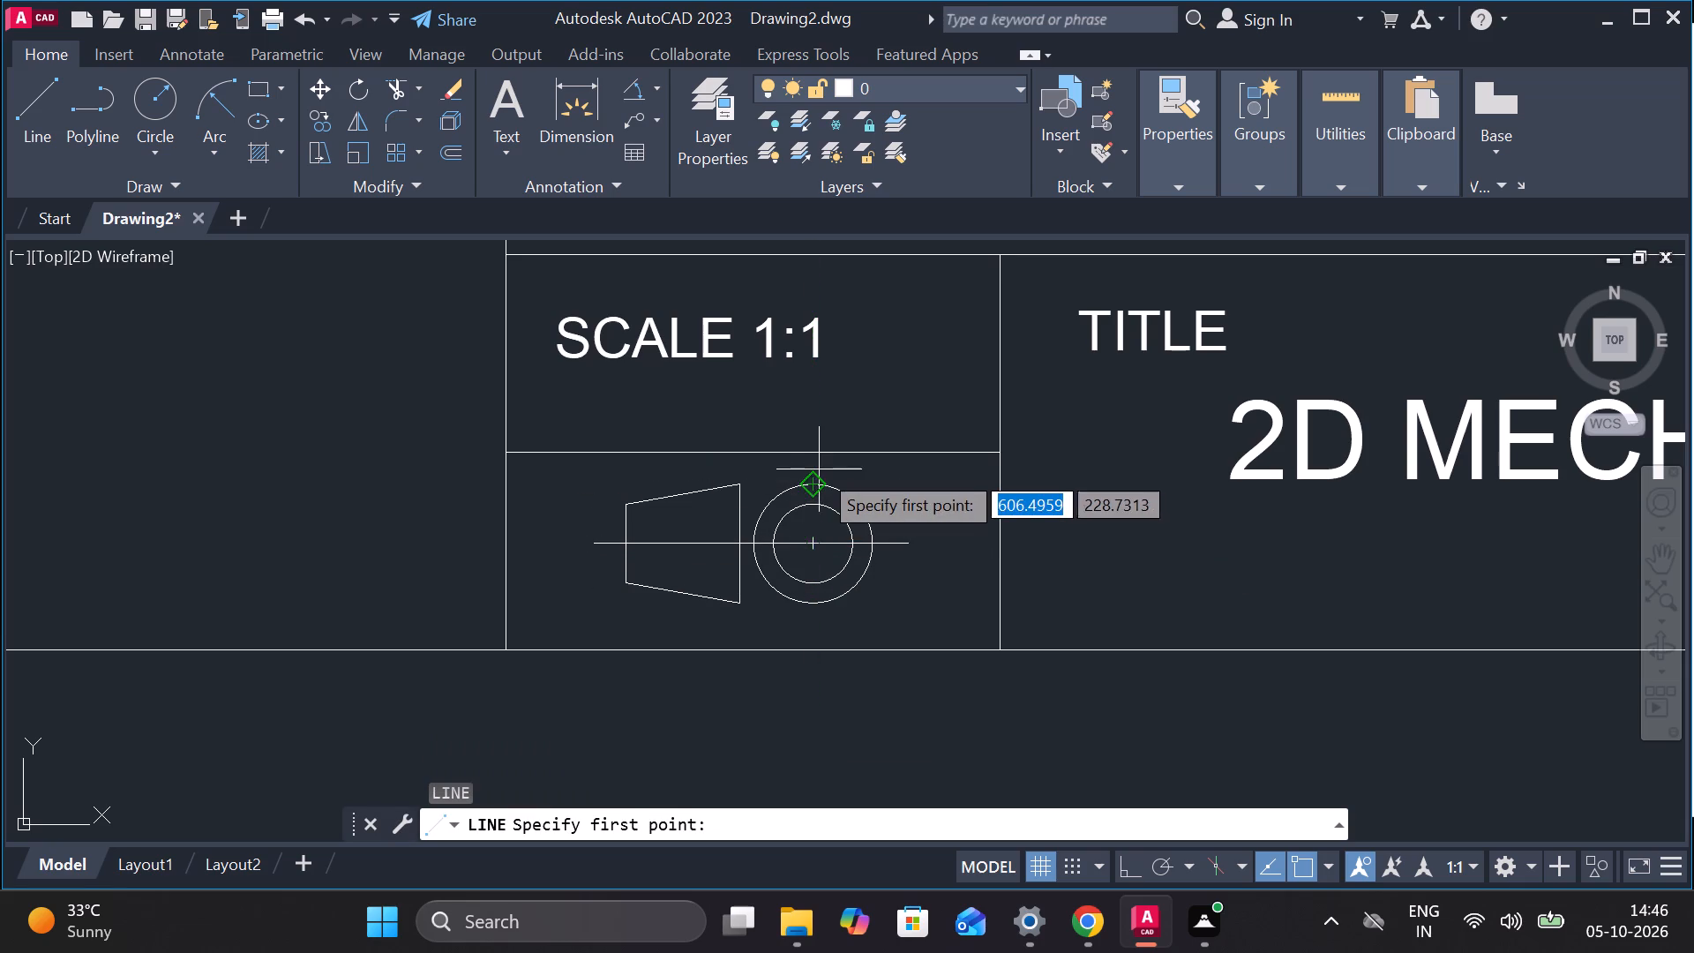
scroll(811, 469, "up", 3)
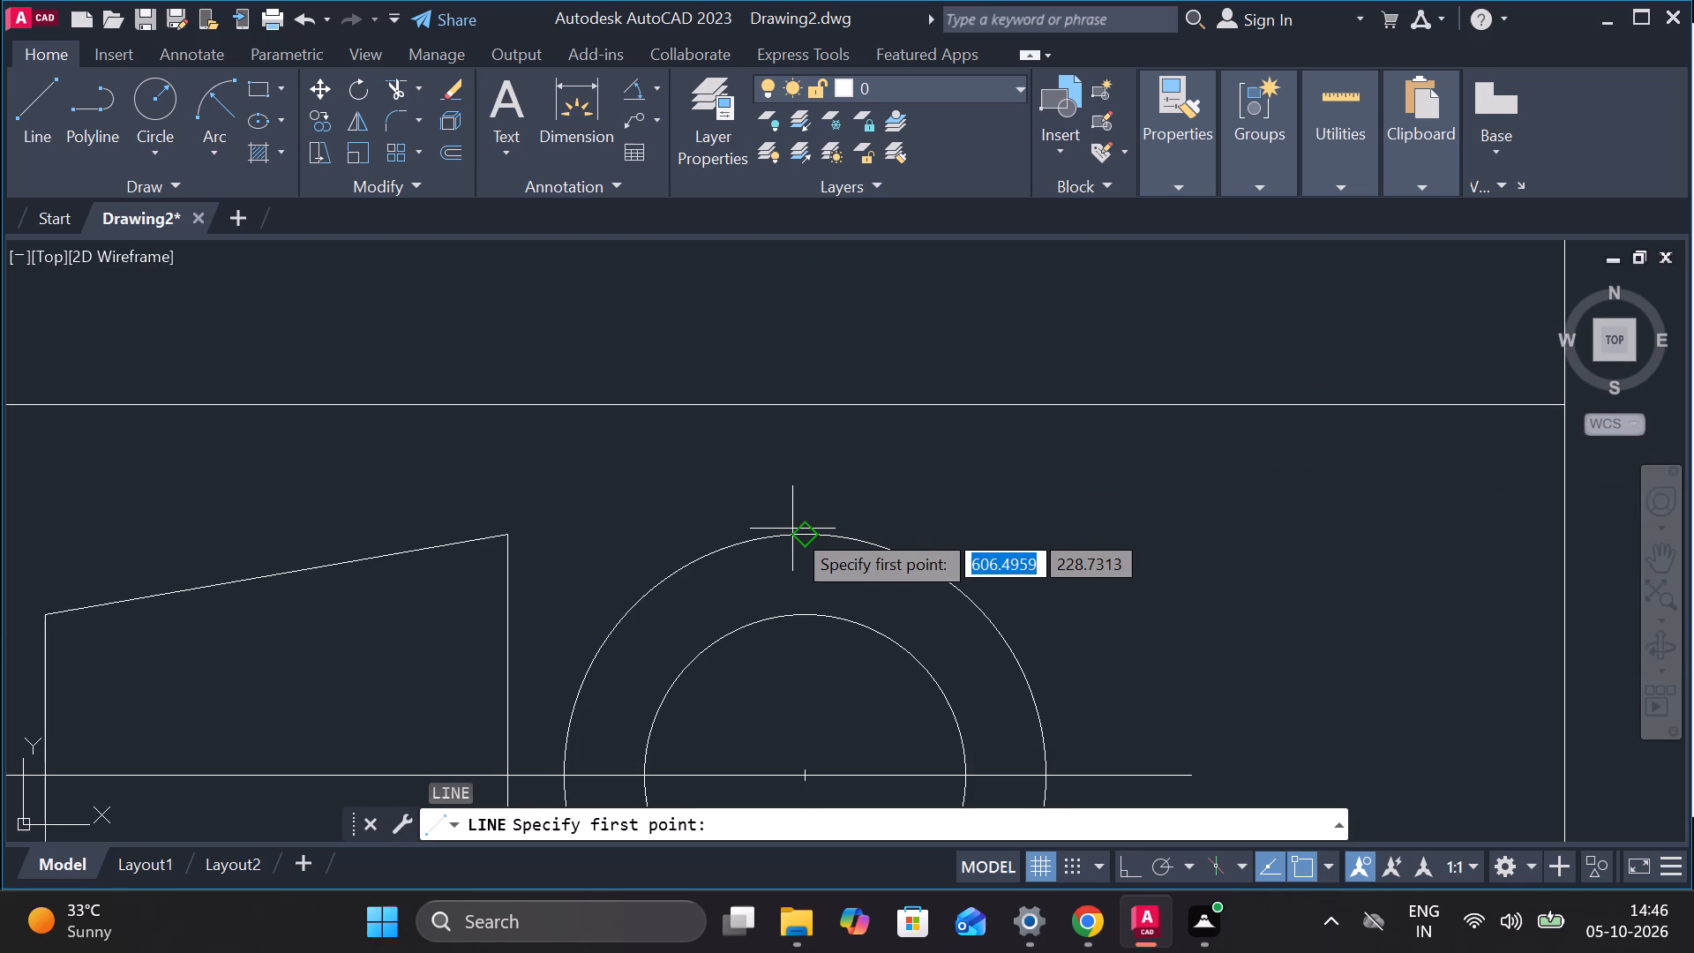
left_click(806, 482)
middle_click_drag(828, 587, 836, 386)
scroll(886, 544, "down", 1)
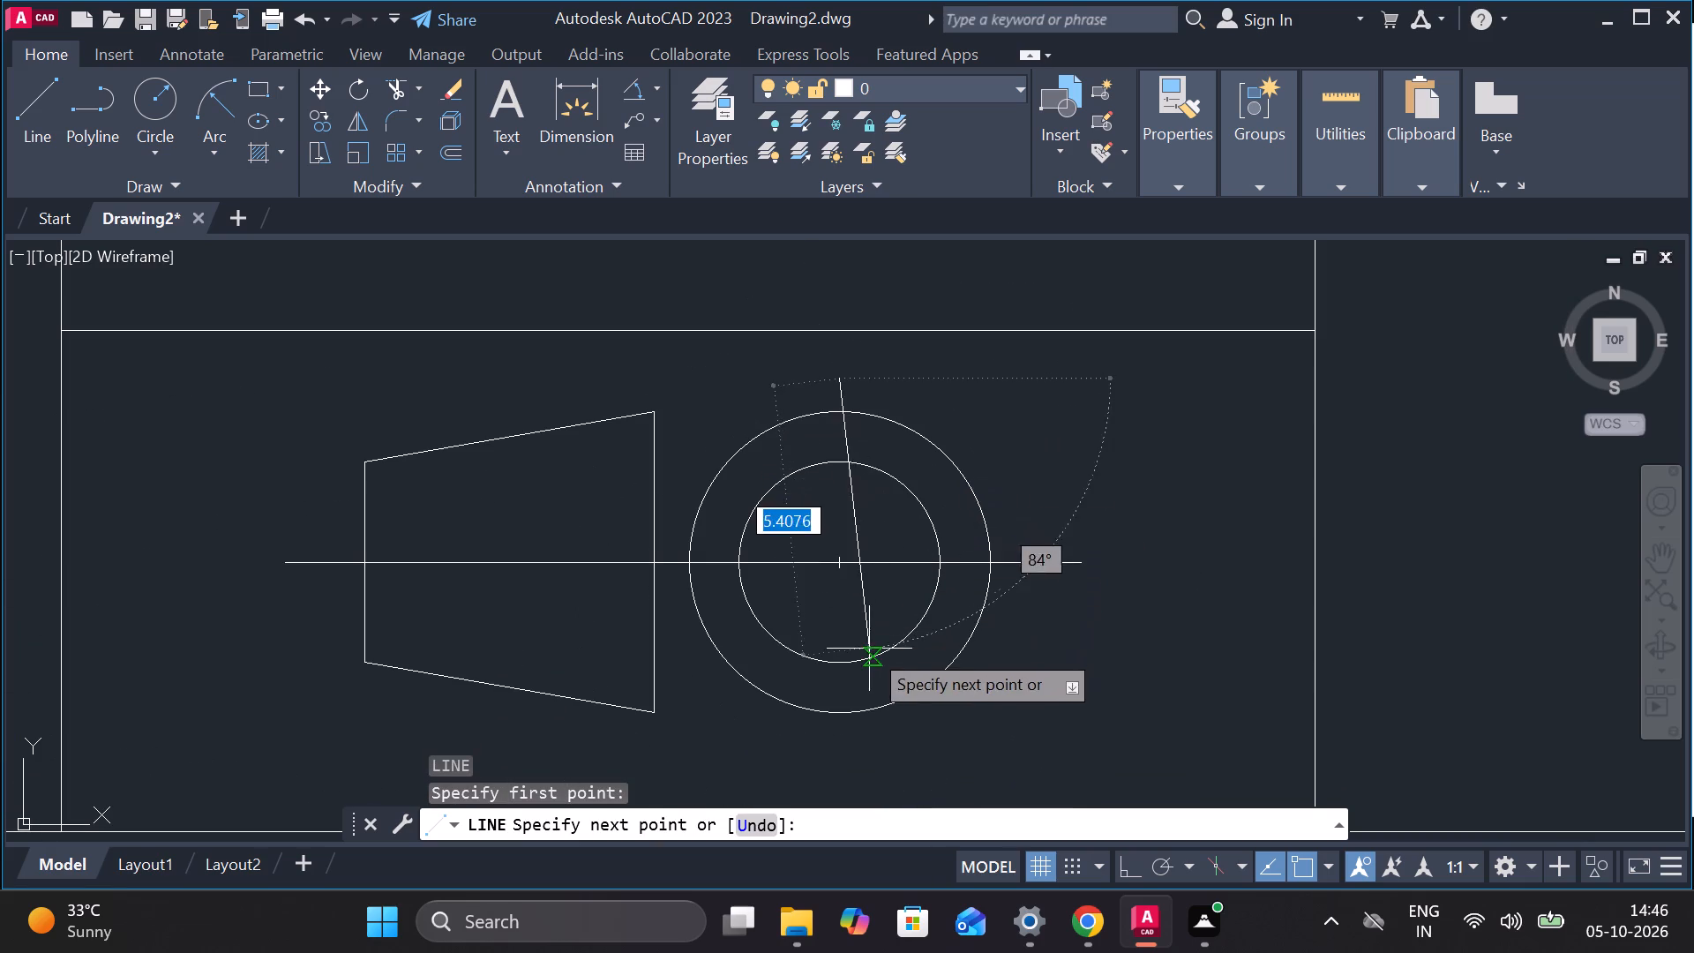
middle_click_drag(843, 714, 851, 623)
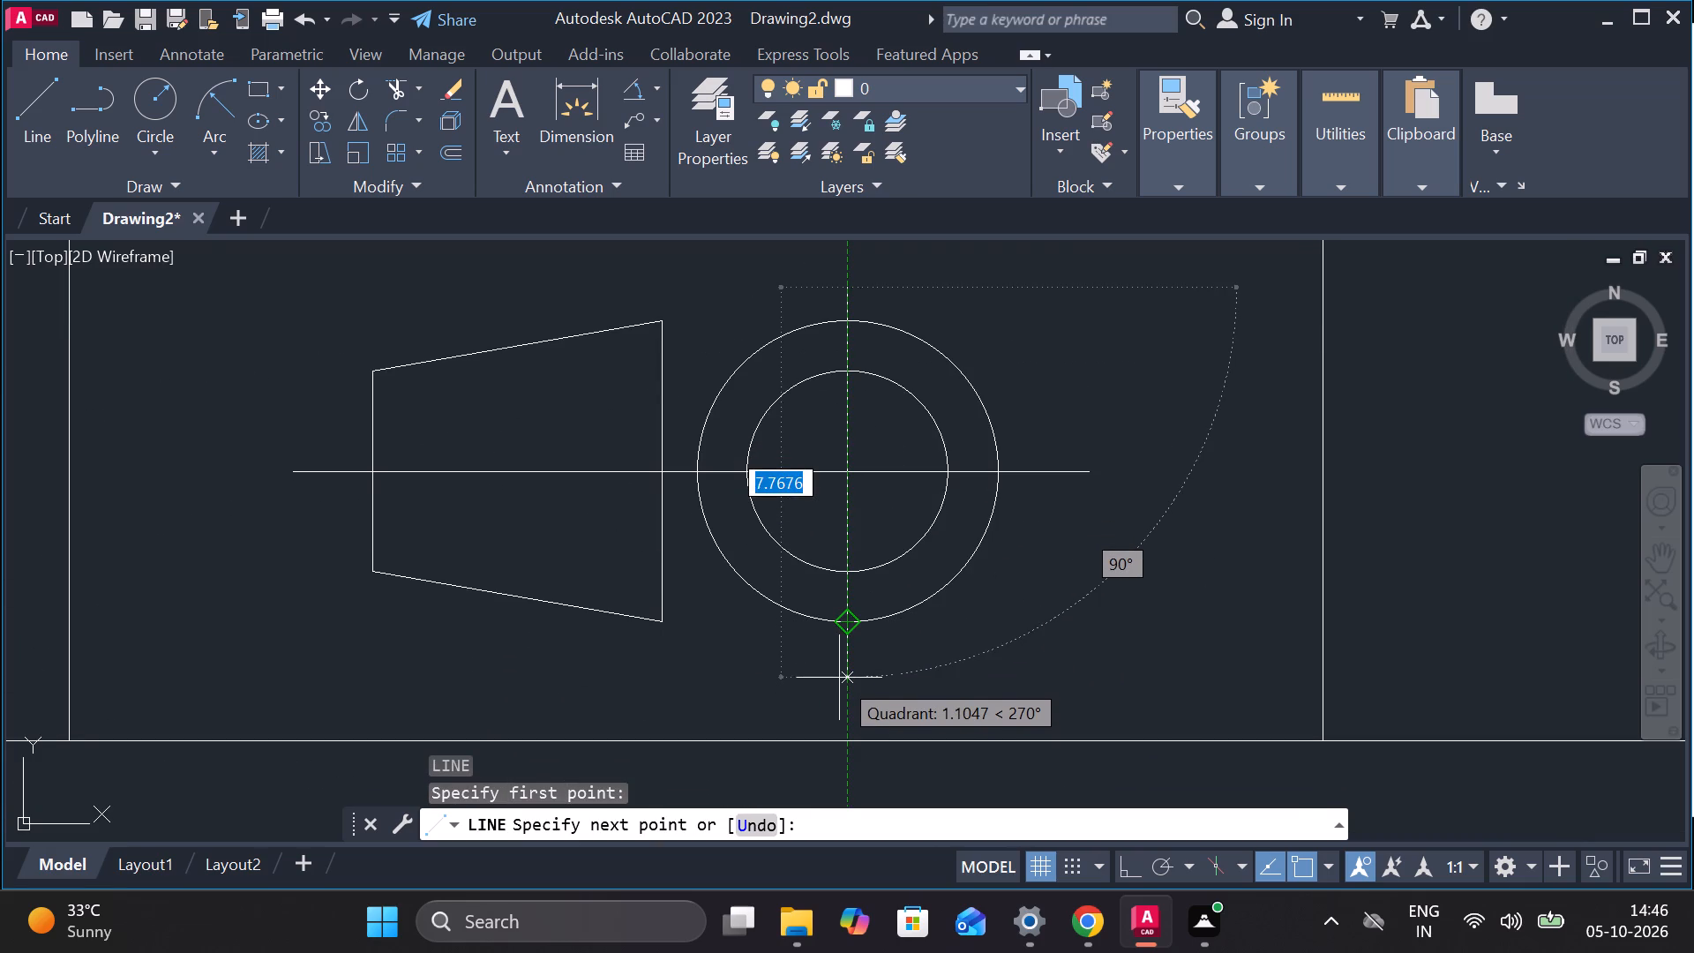
left_click(839, 687)
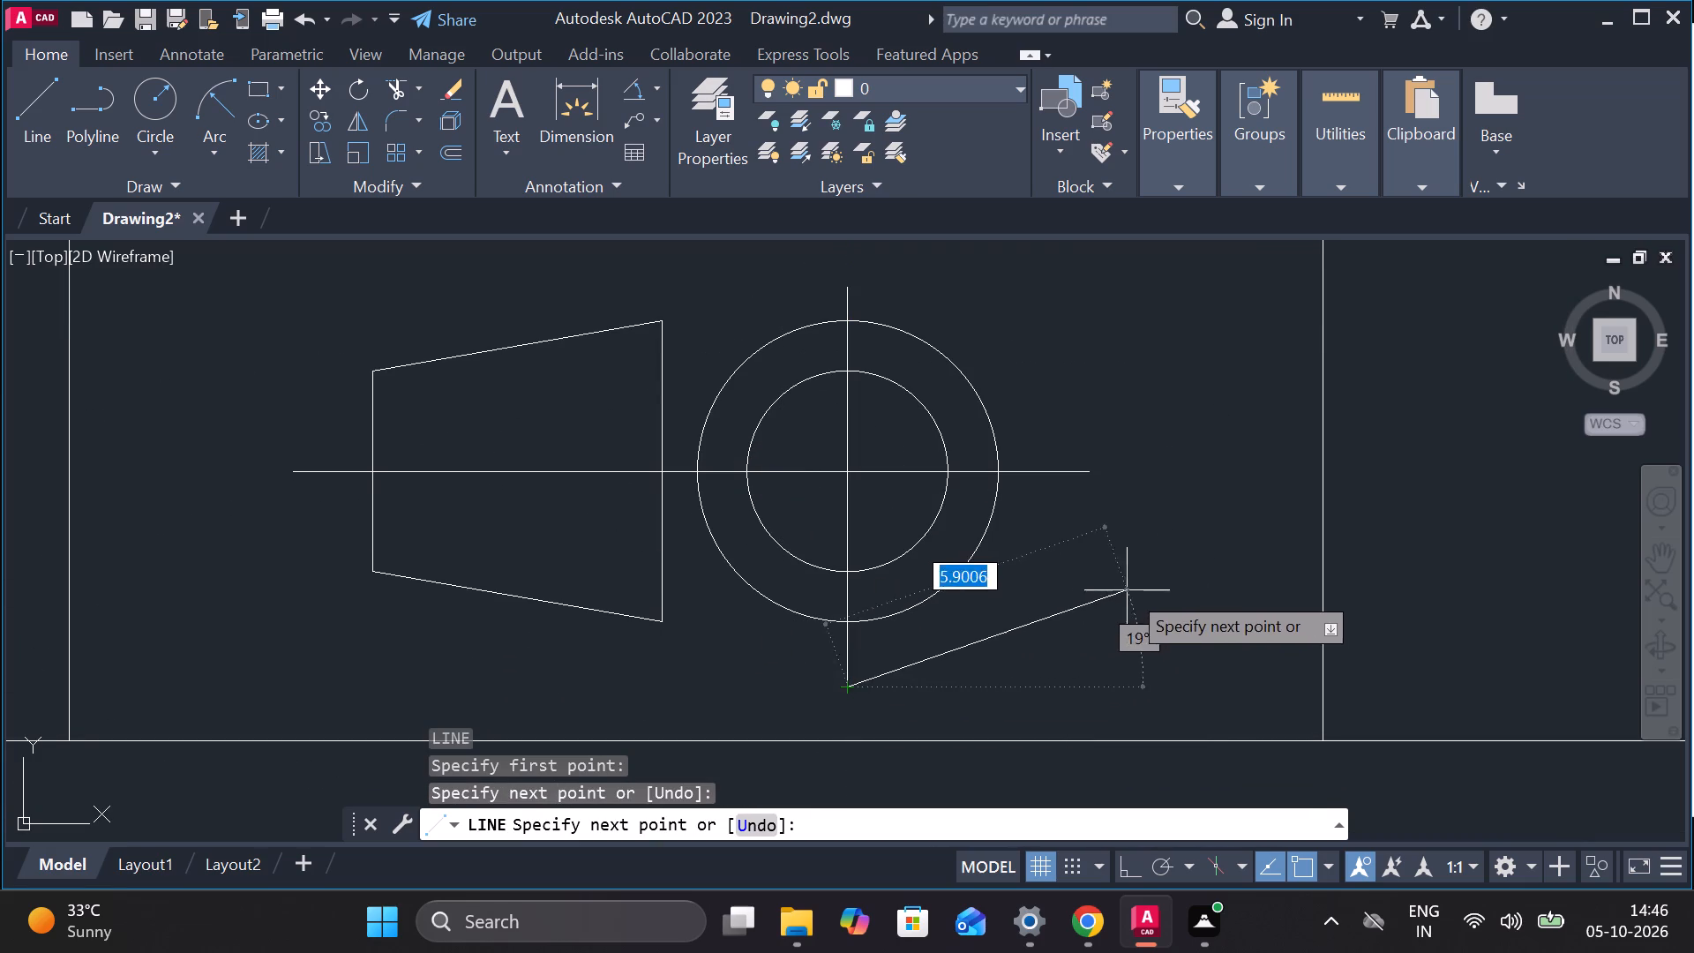
key("Escape")
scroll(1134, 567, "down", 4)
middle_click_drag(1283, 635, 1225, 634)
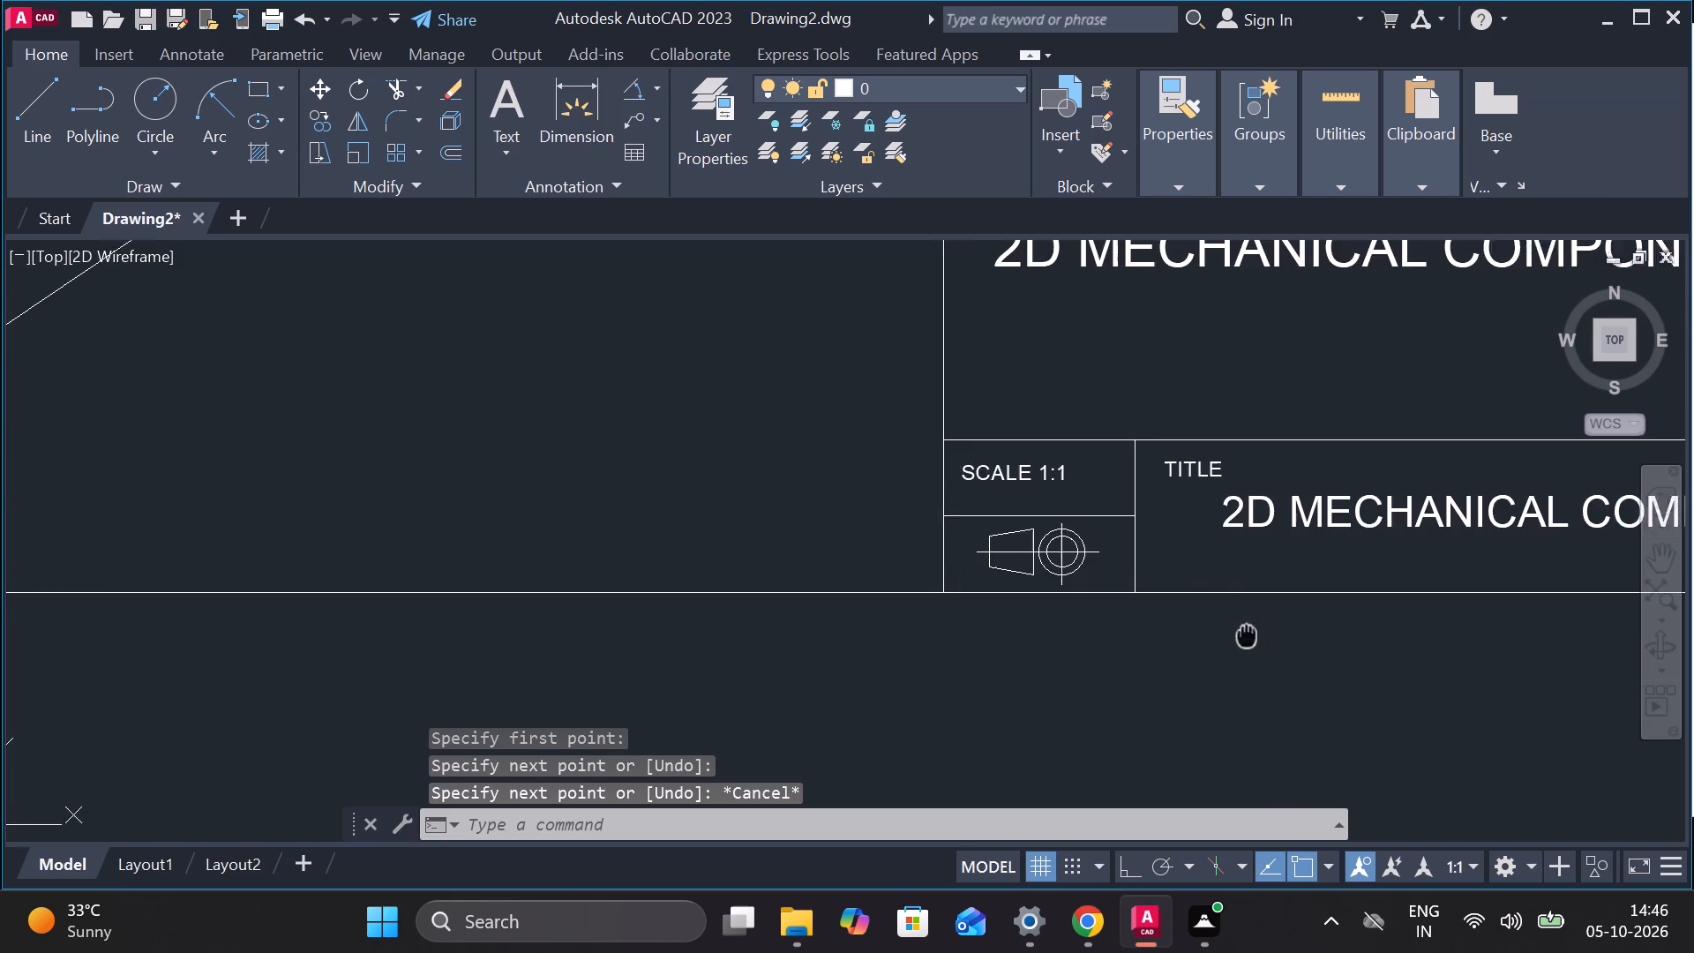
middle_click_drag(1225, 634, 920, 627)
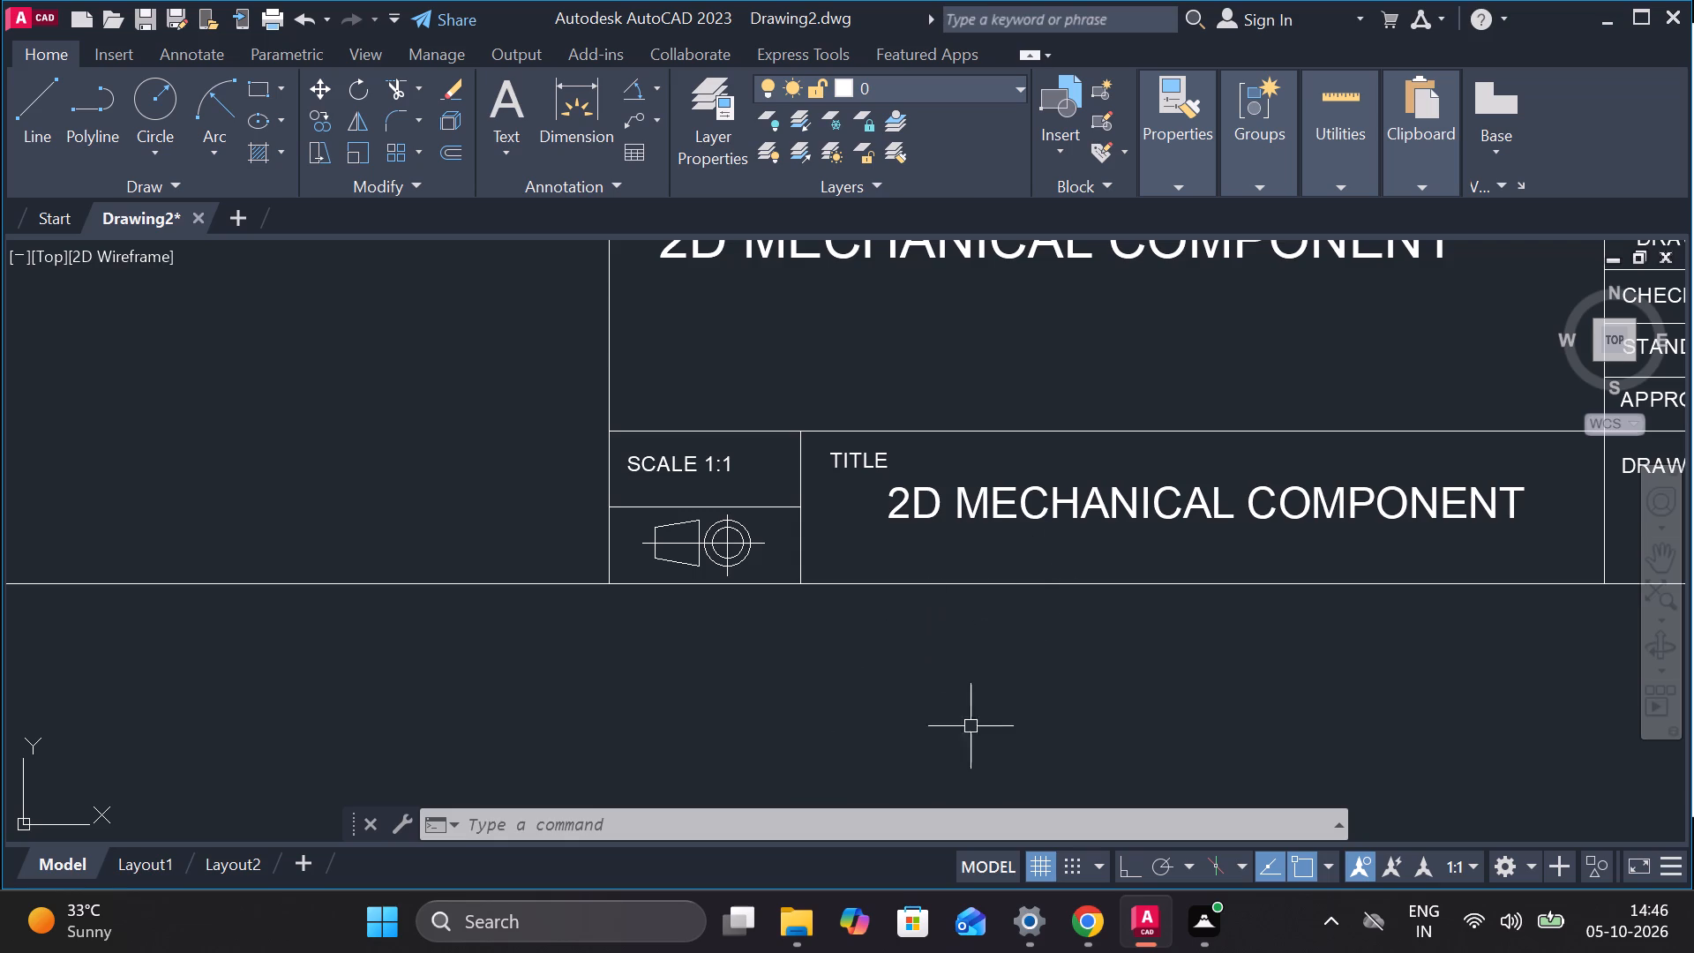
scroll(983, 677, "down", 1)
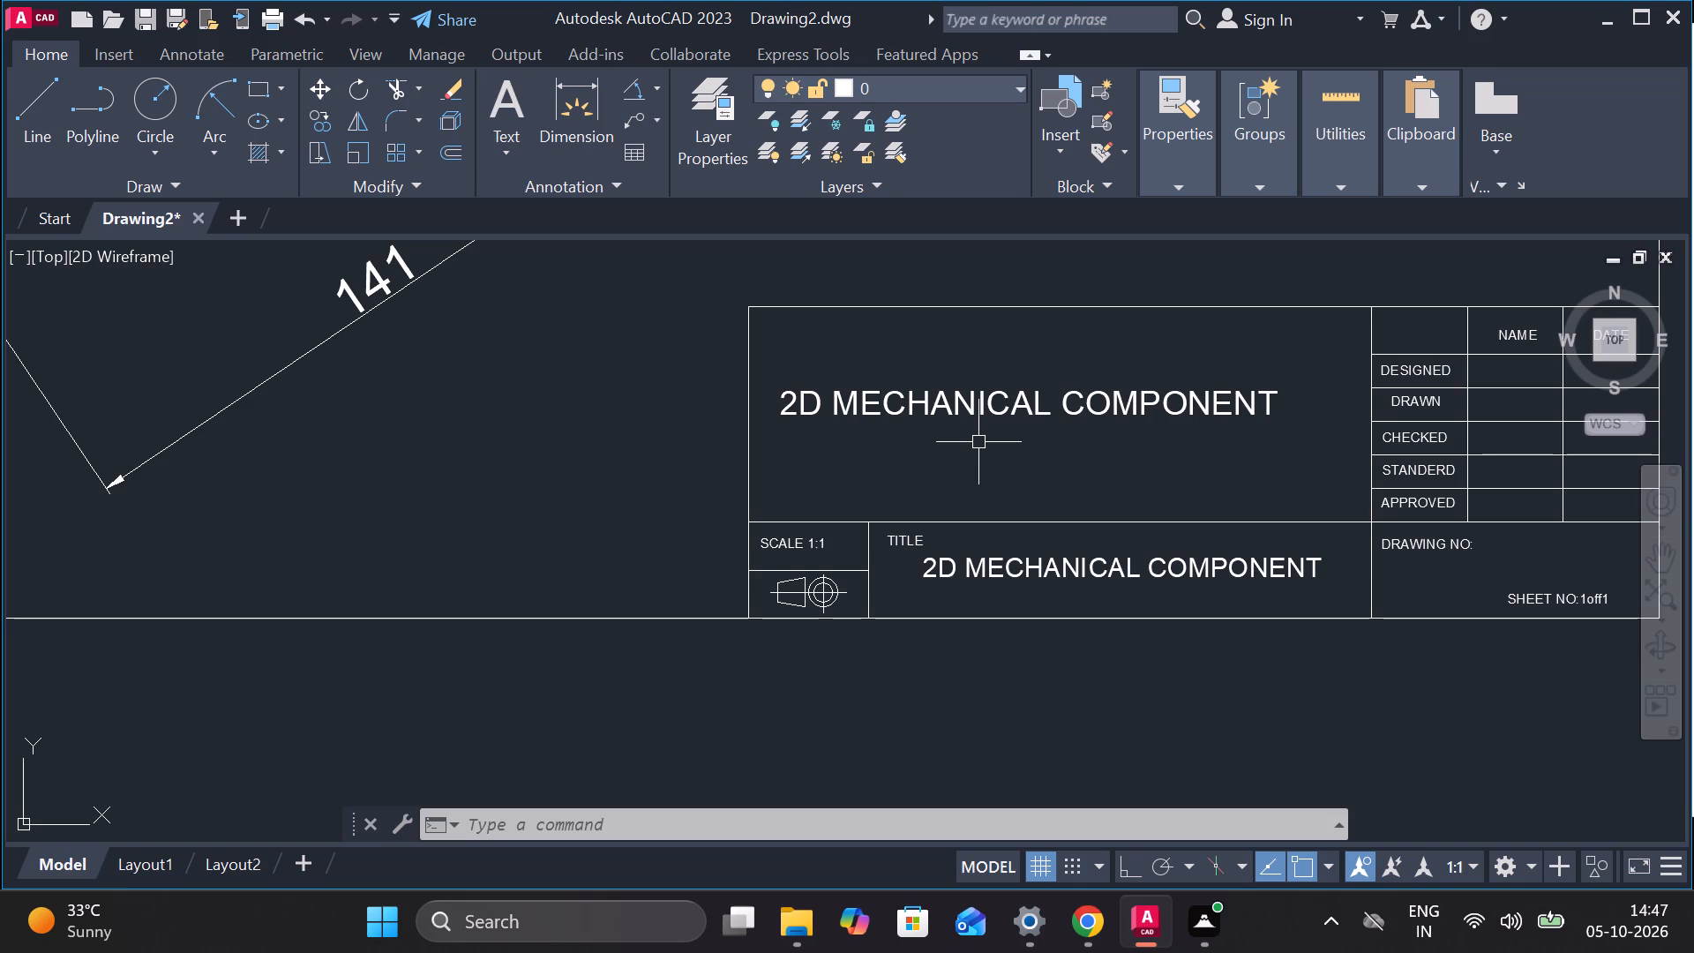
Erase the duplicate "2D MECHANICAL COMPONENT" text from the large empty cell above the title block's scale and title row.
left_click(997, 397)
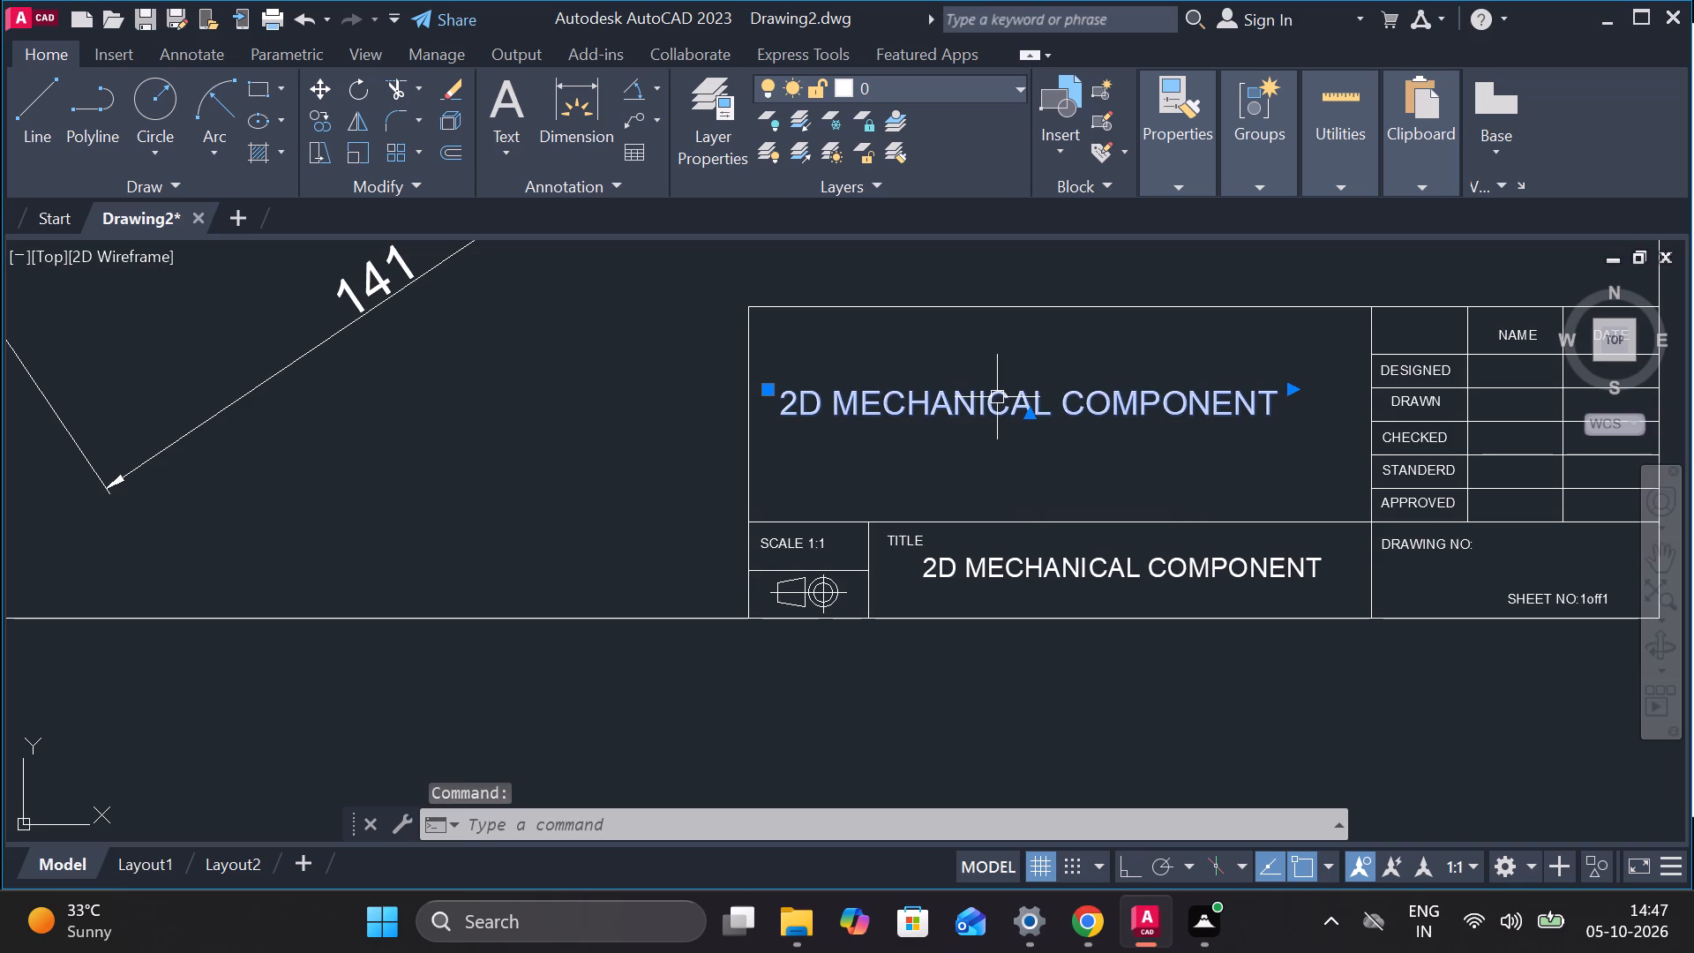
key("BackSpace")
key("e")
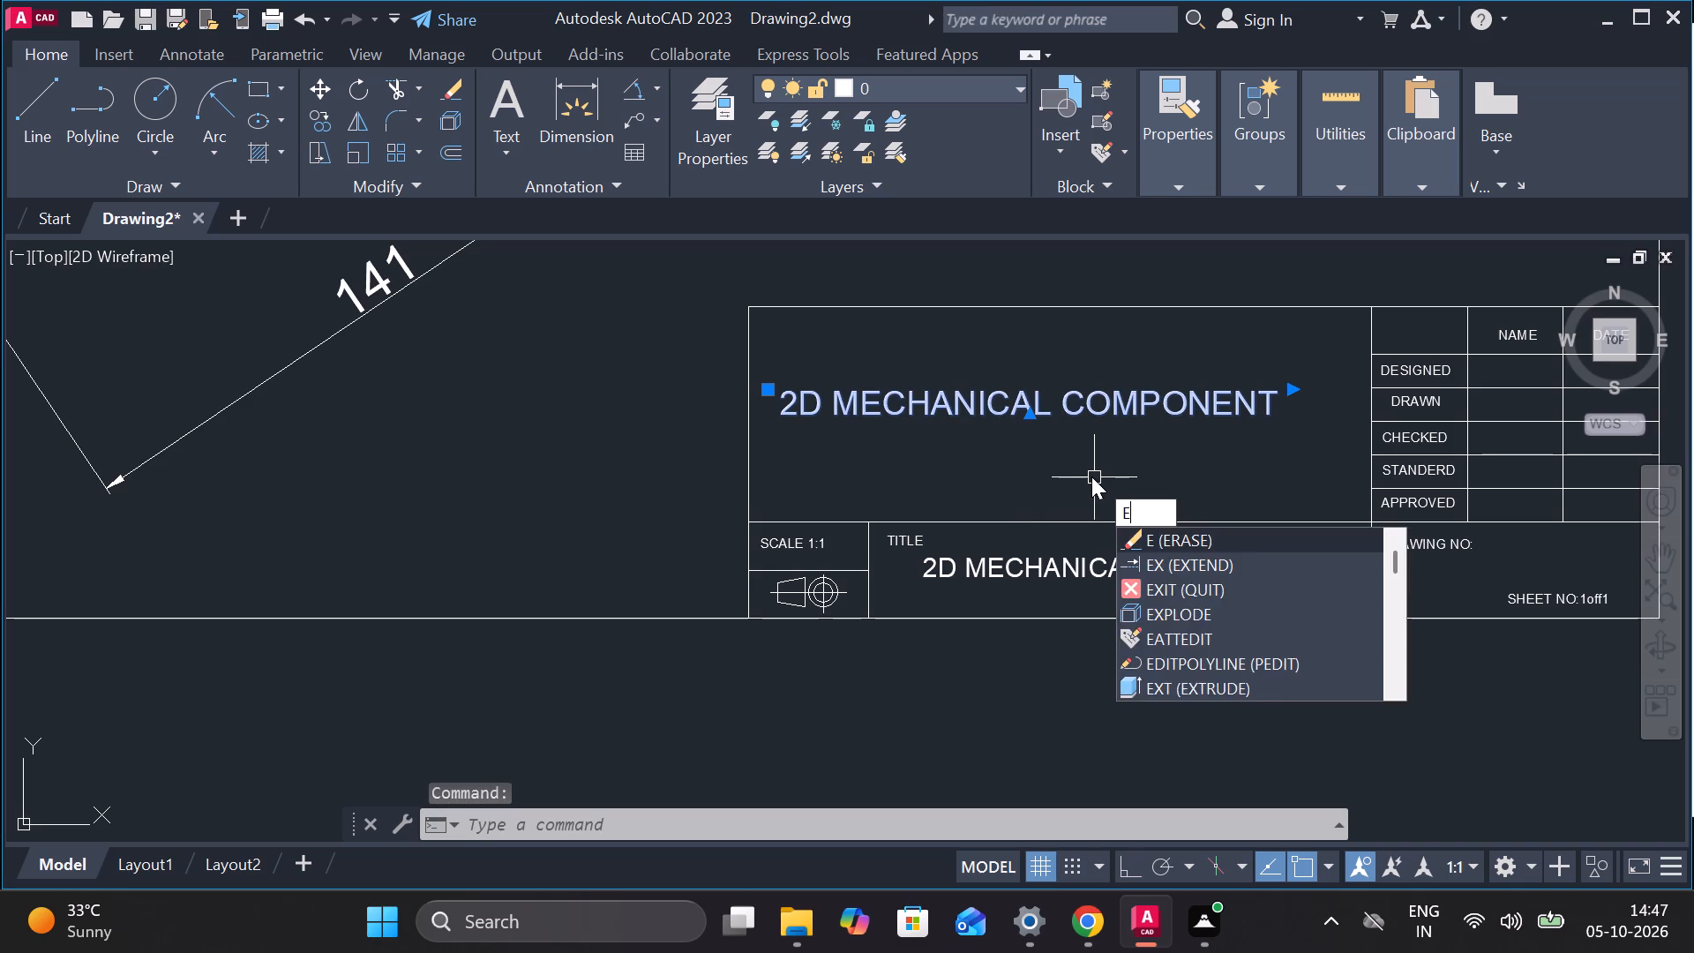
key("Return")
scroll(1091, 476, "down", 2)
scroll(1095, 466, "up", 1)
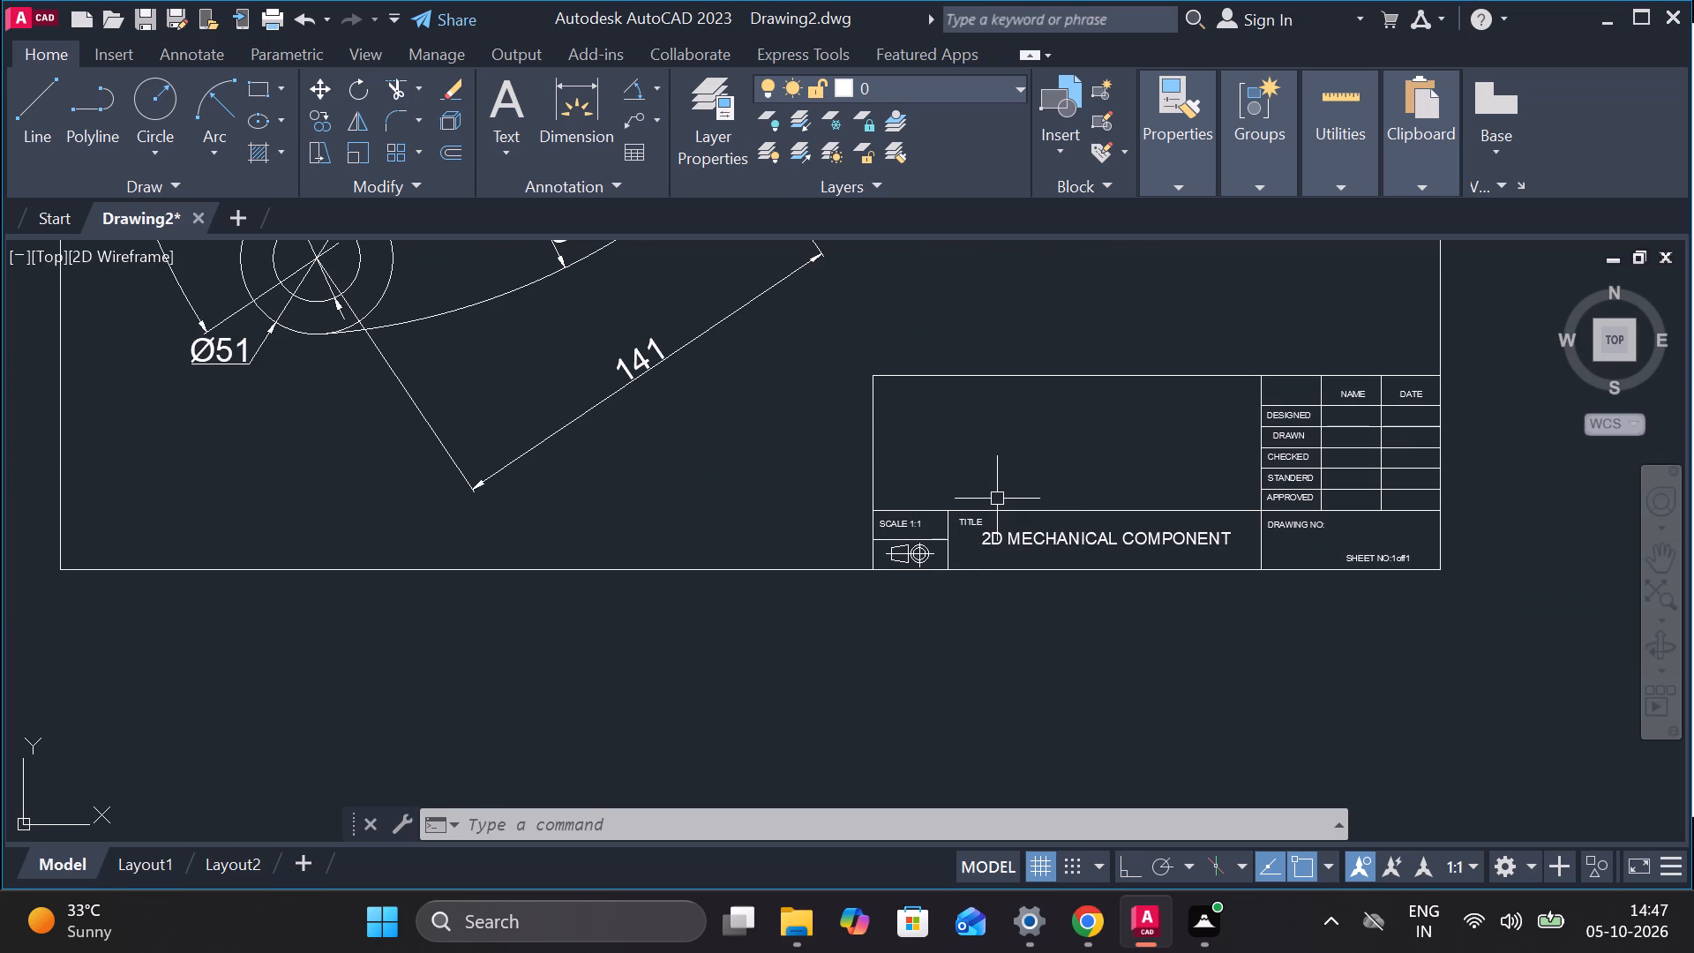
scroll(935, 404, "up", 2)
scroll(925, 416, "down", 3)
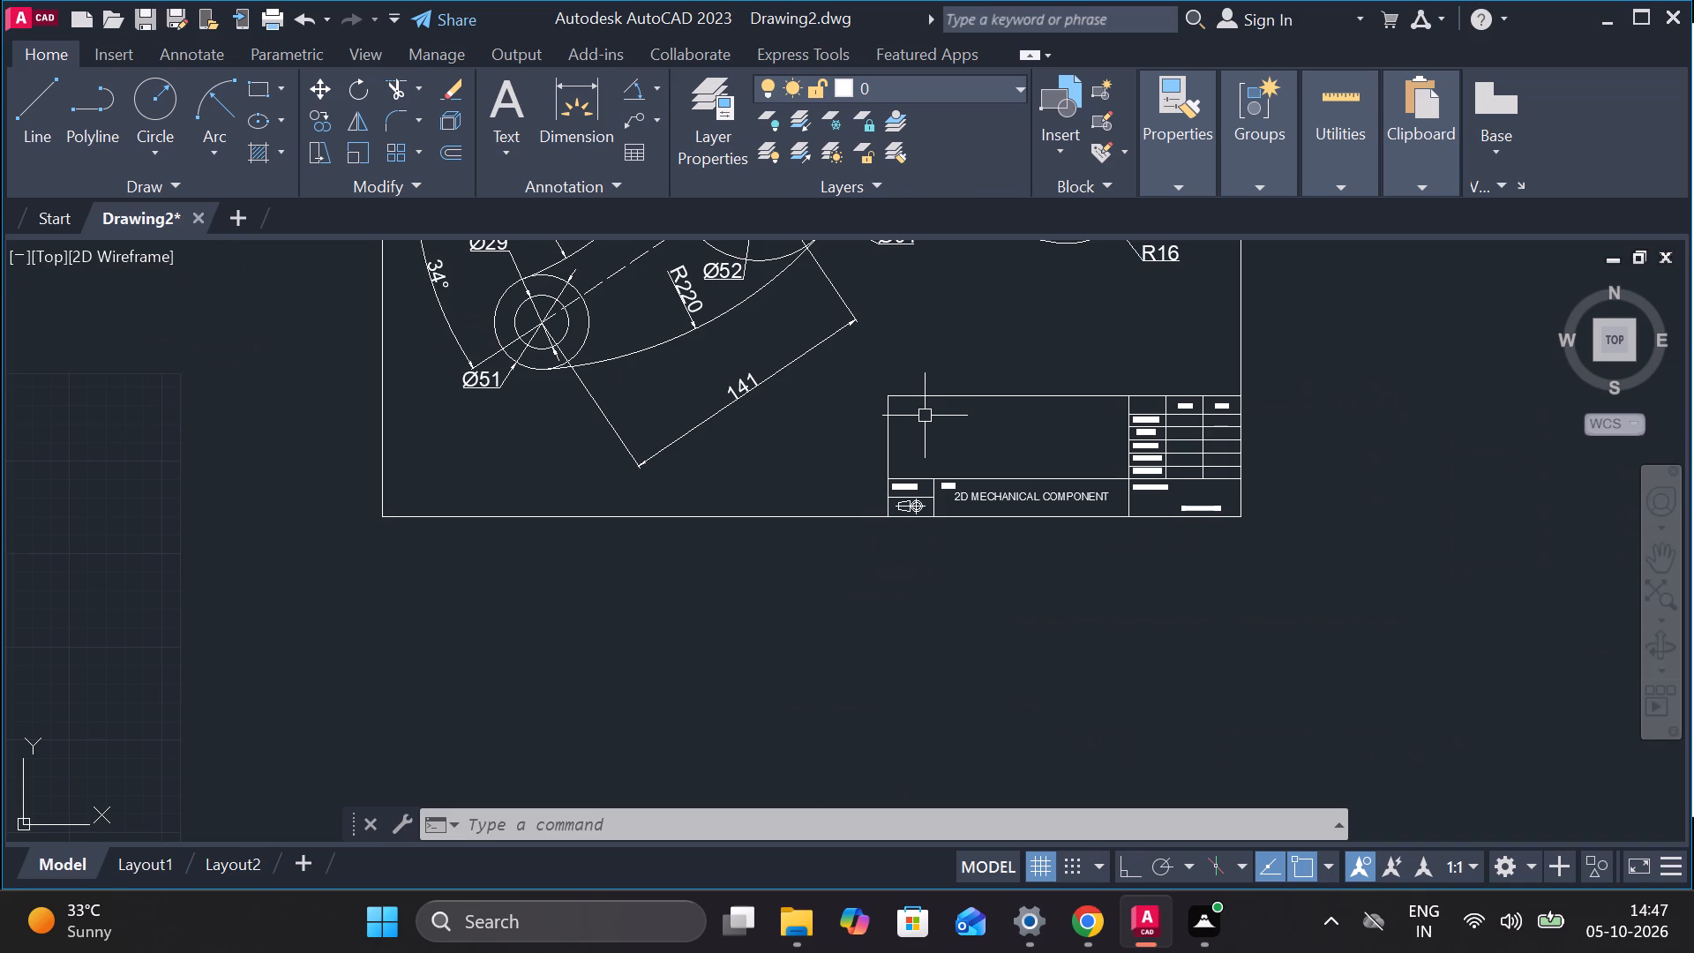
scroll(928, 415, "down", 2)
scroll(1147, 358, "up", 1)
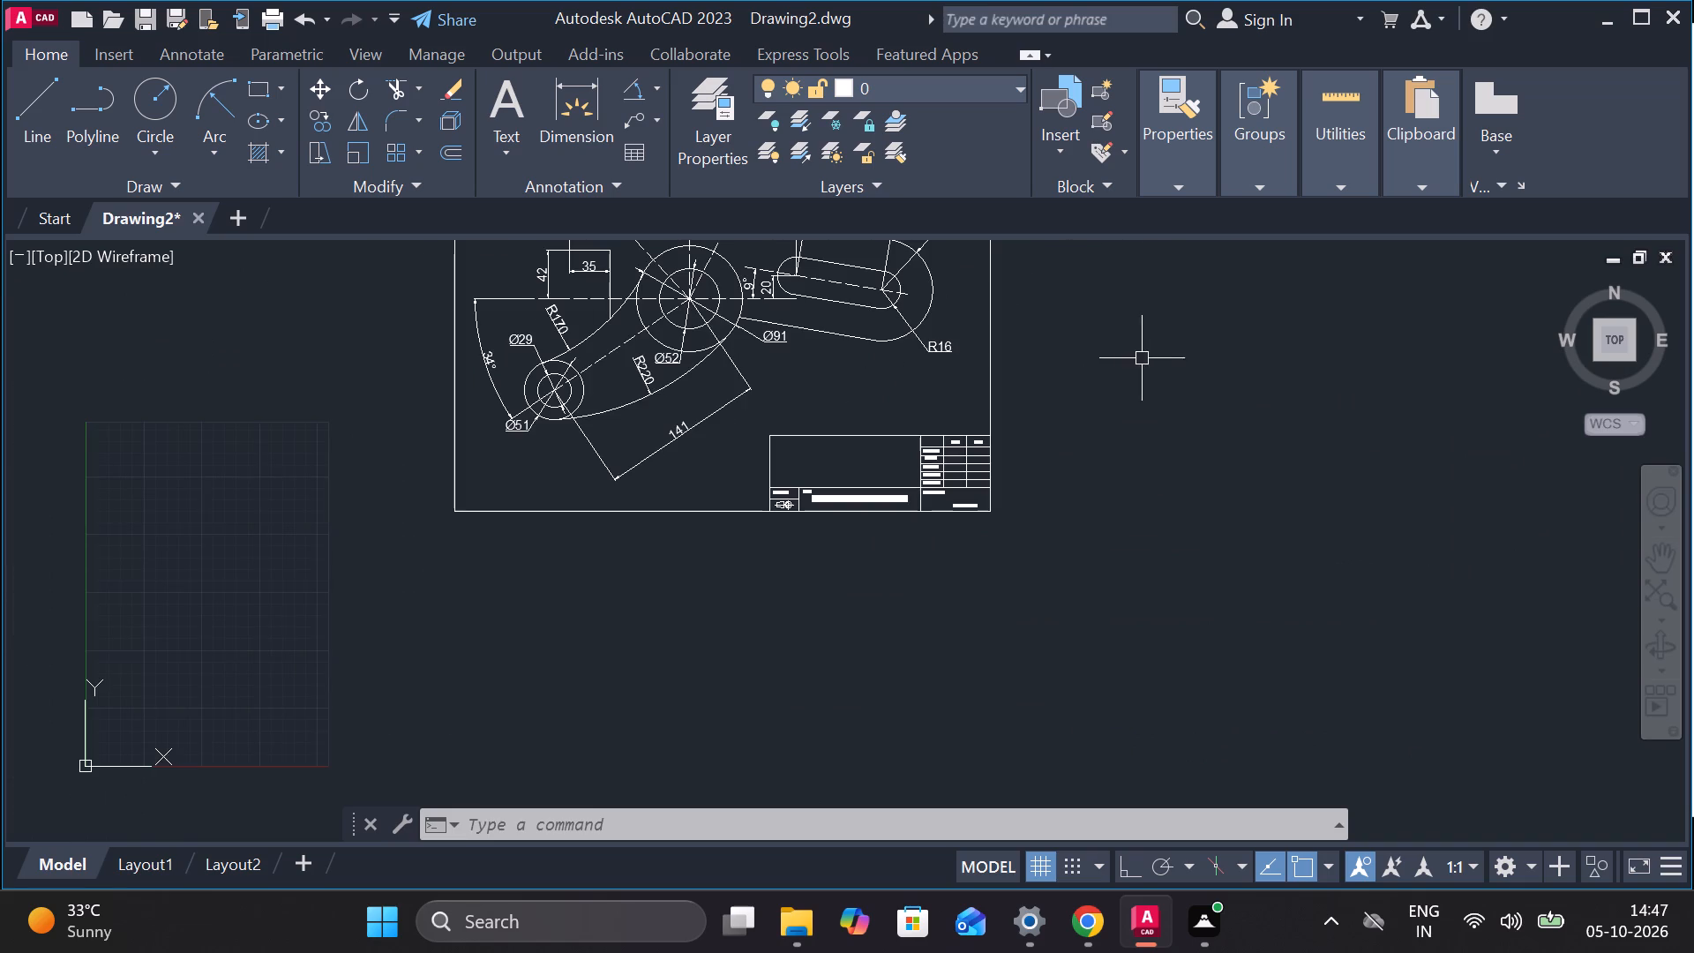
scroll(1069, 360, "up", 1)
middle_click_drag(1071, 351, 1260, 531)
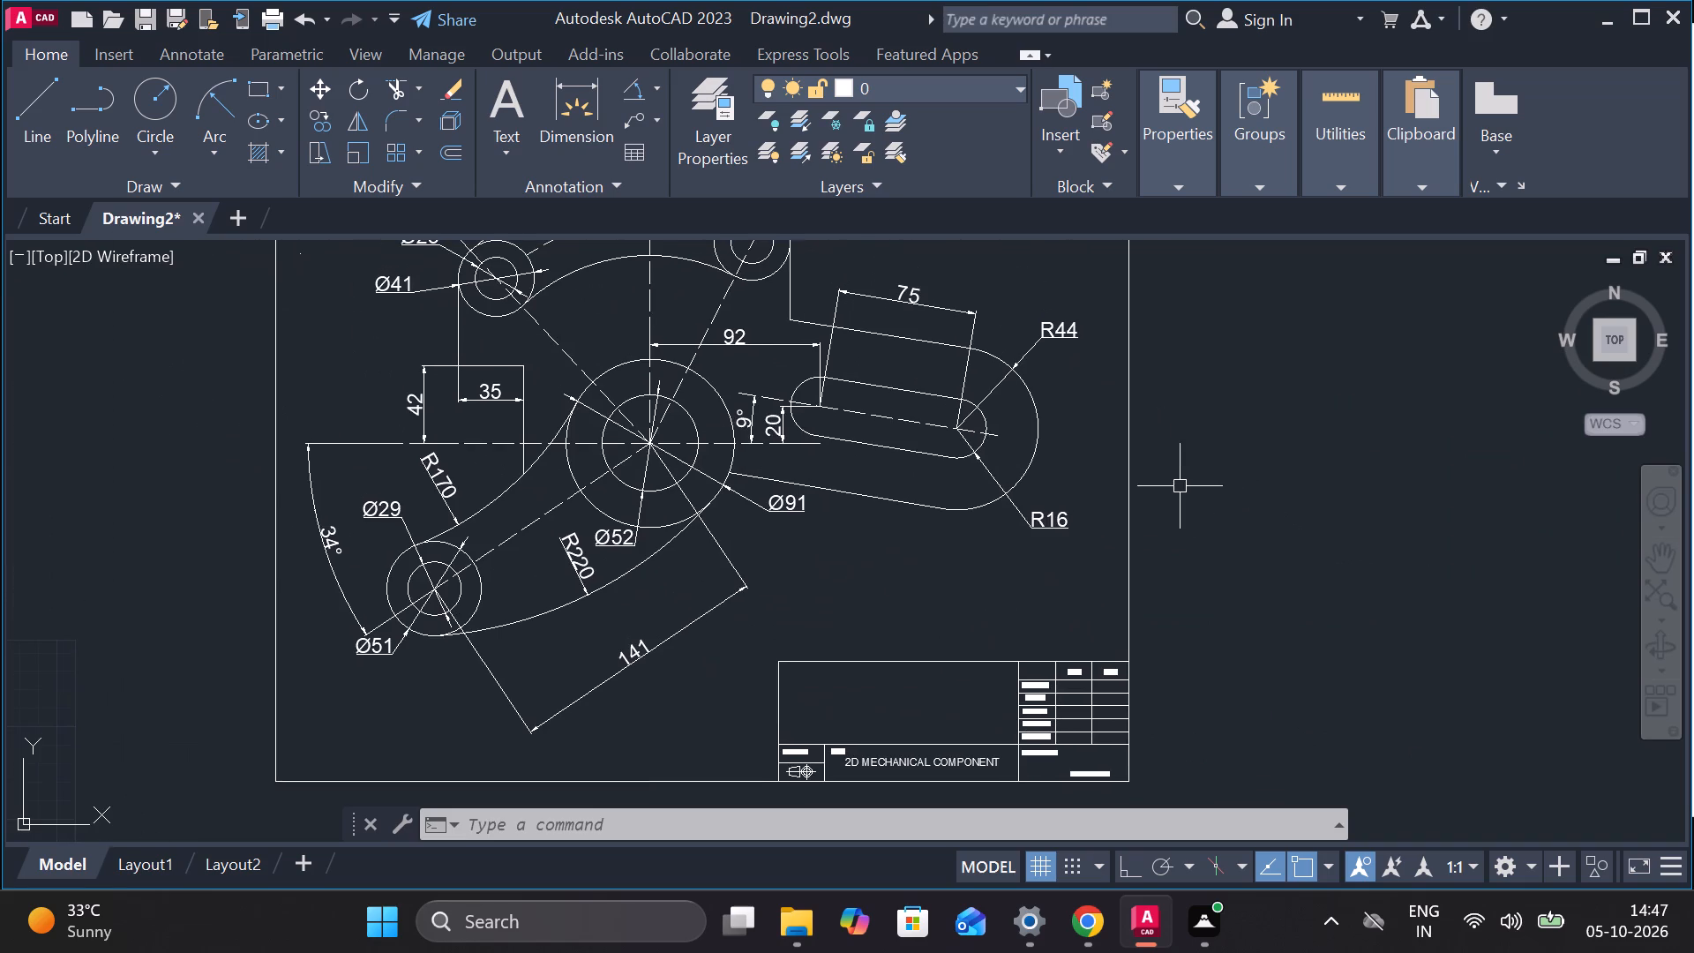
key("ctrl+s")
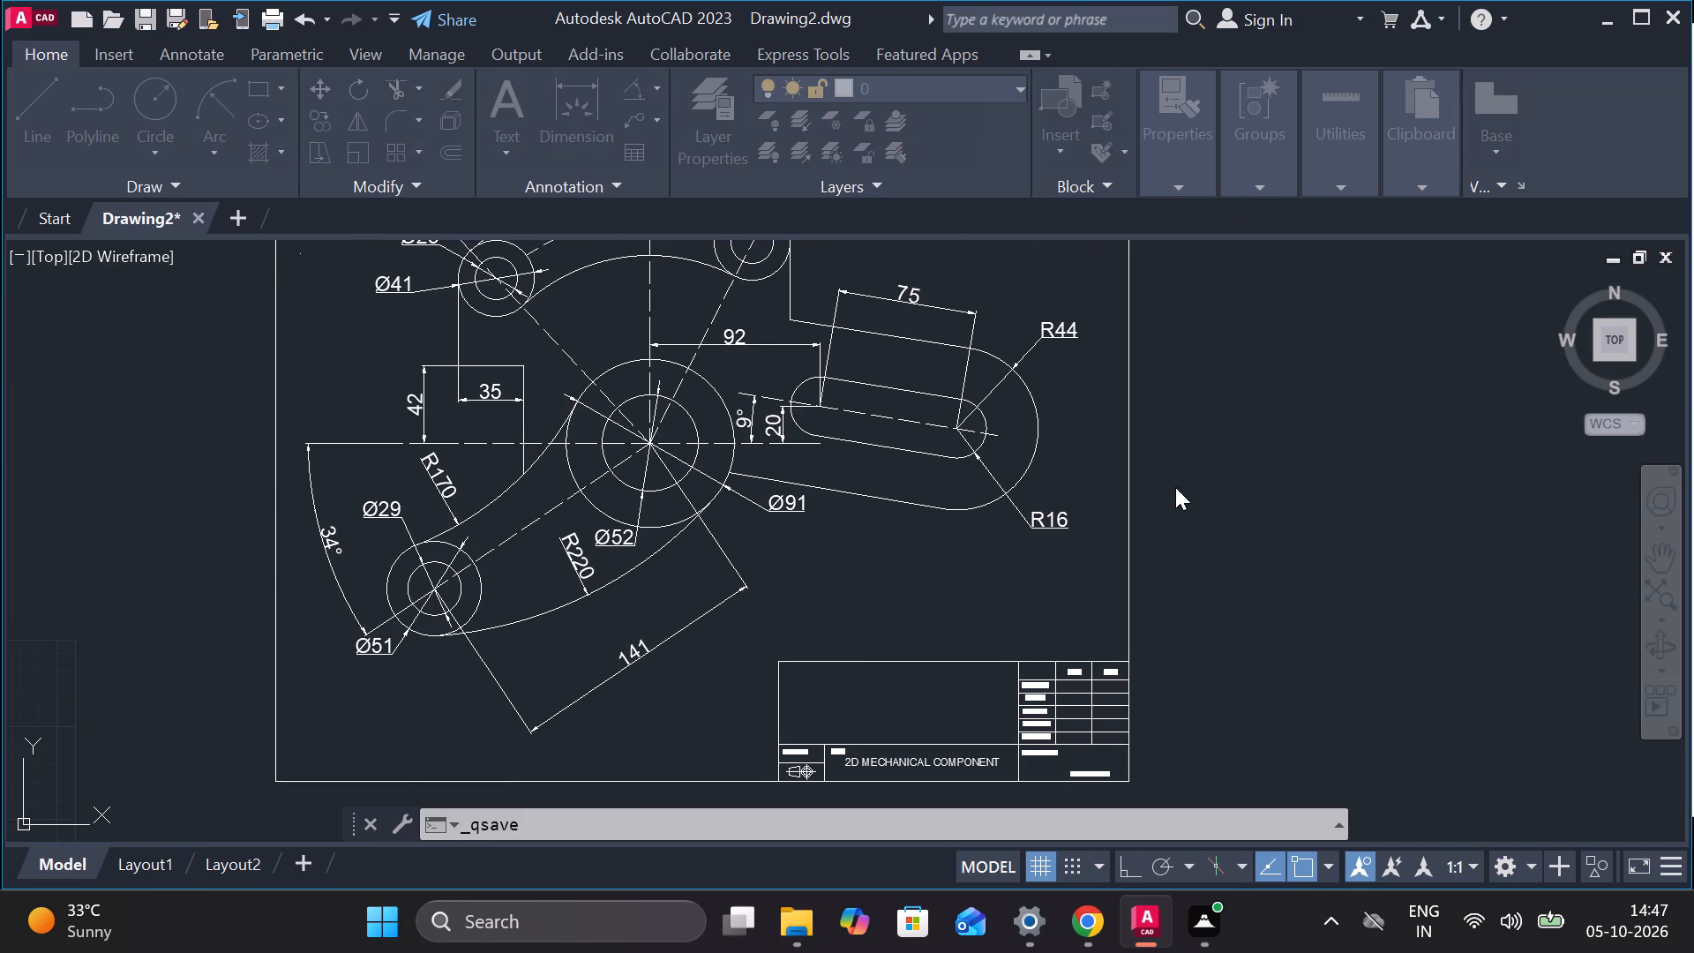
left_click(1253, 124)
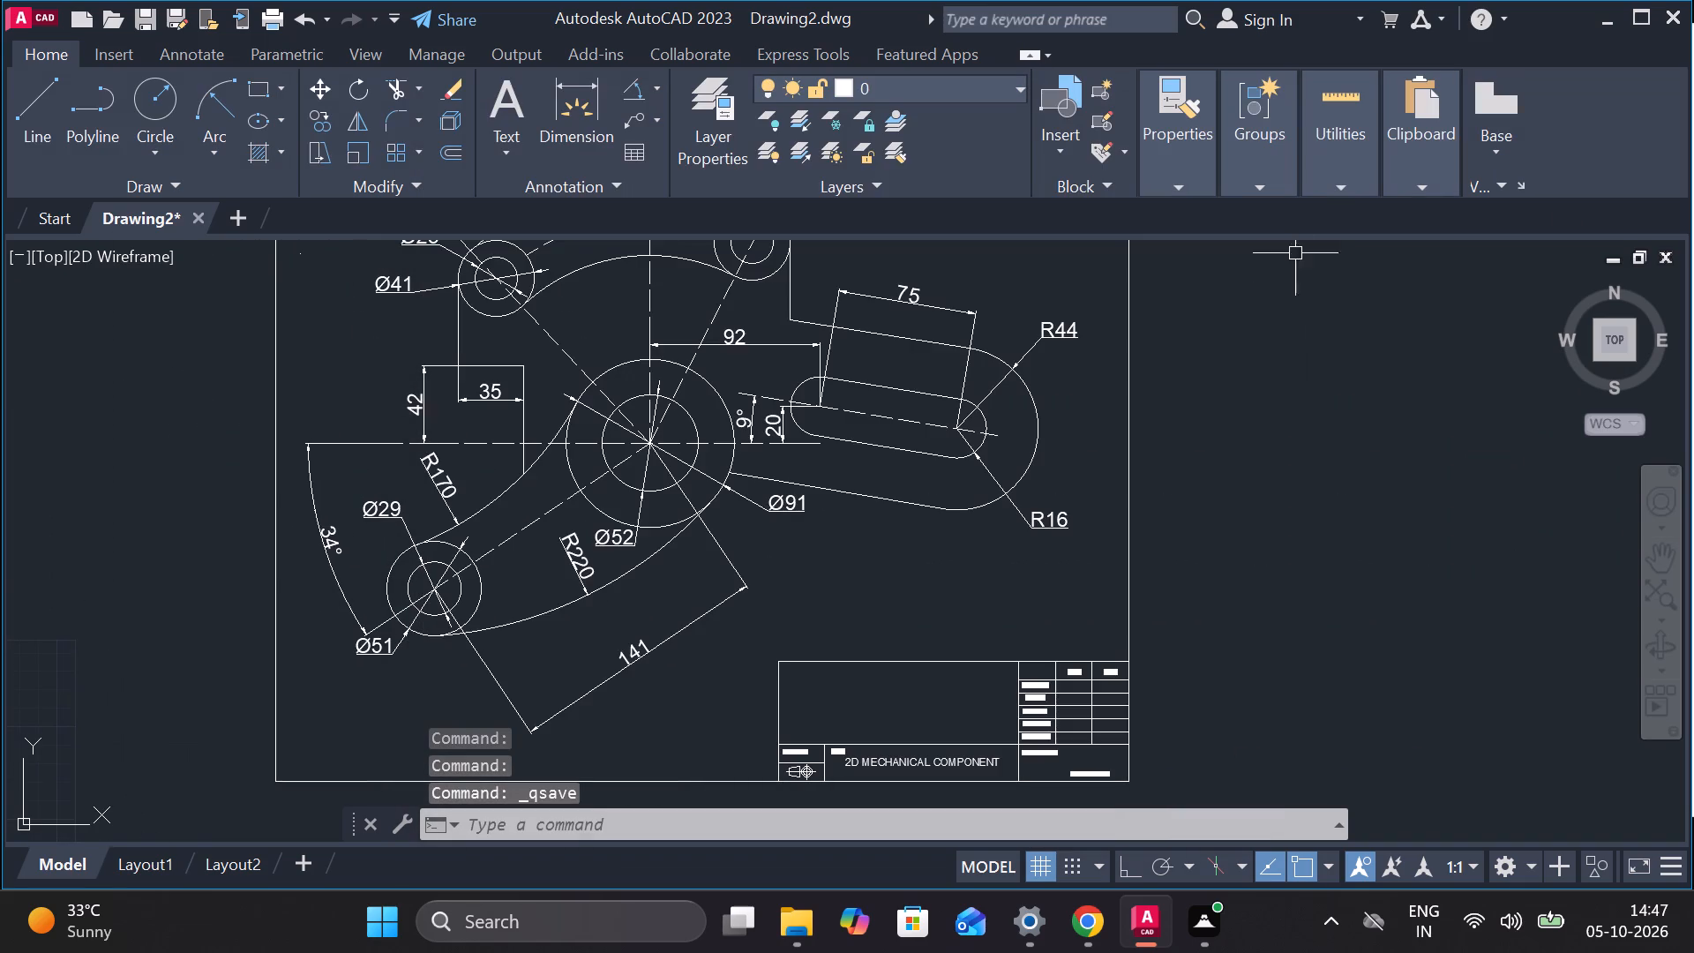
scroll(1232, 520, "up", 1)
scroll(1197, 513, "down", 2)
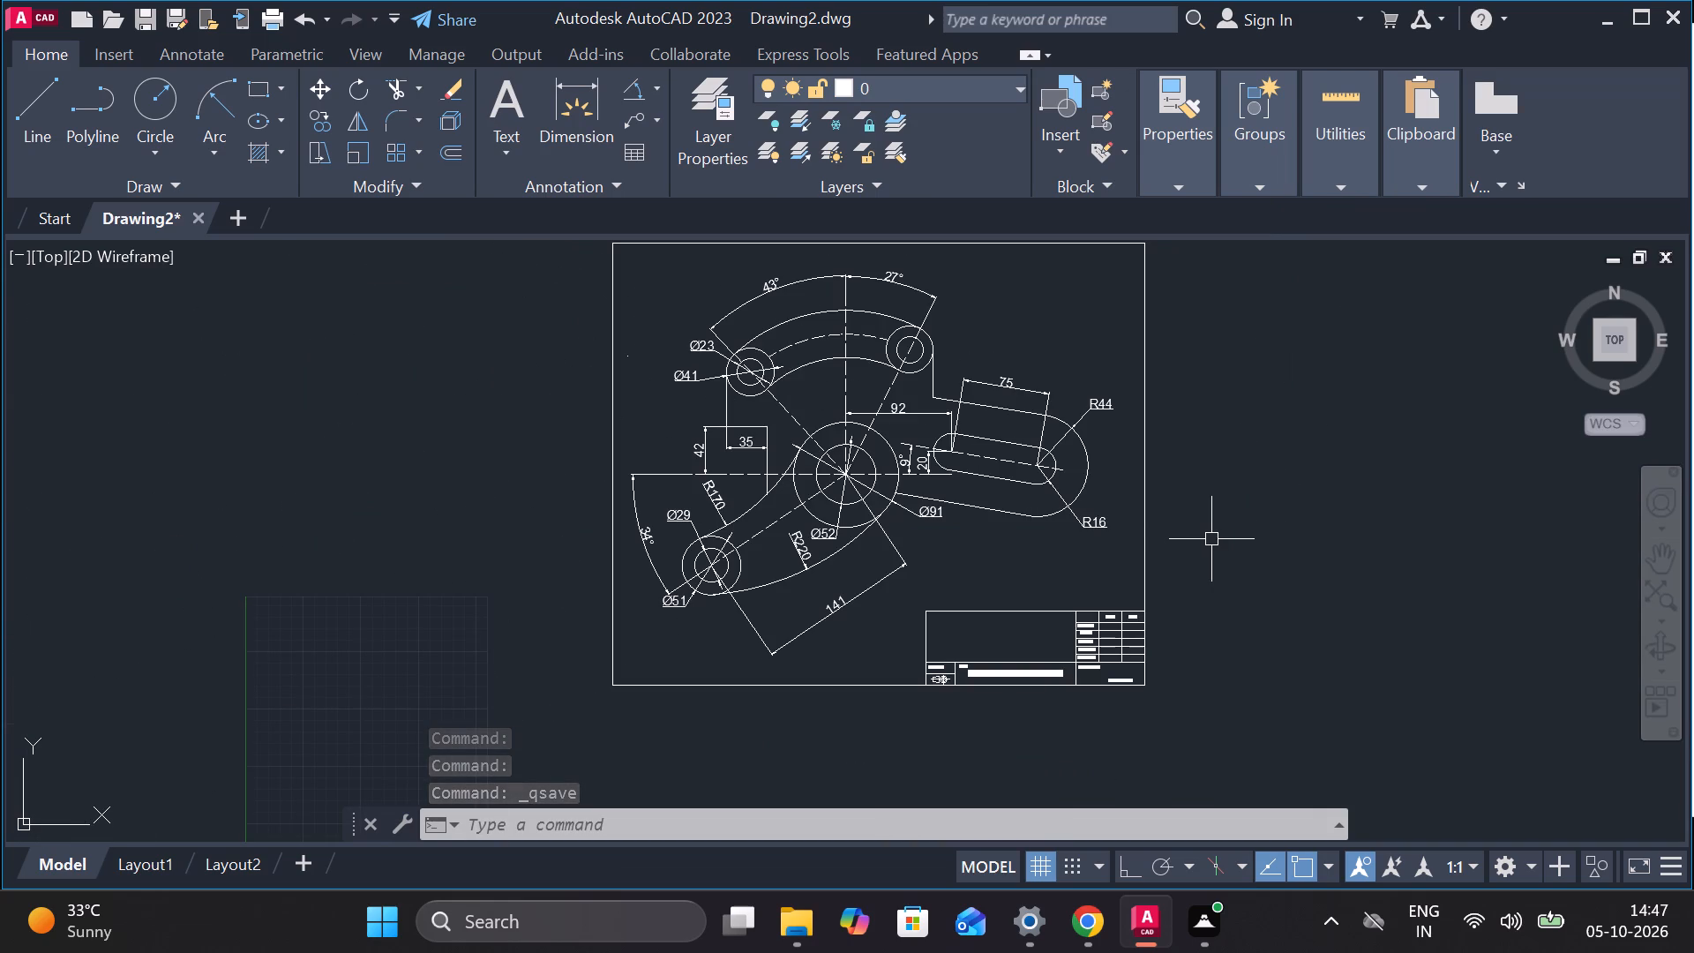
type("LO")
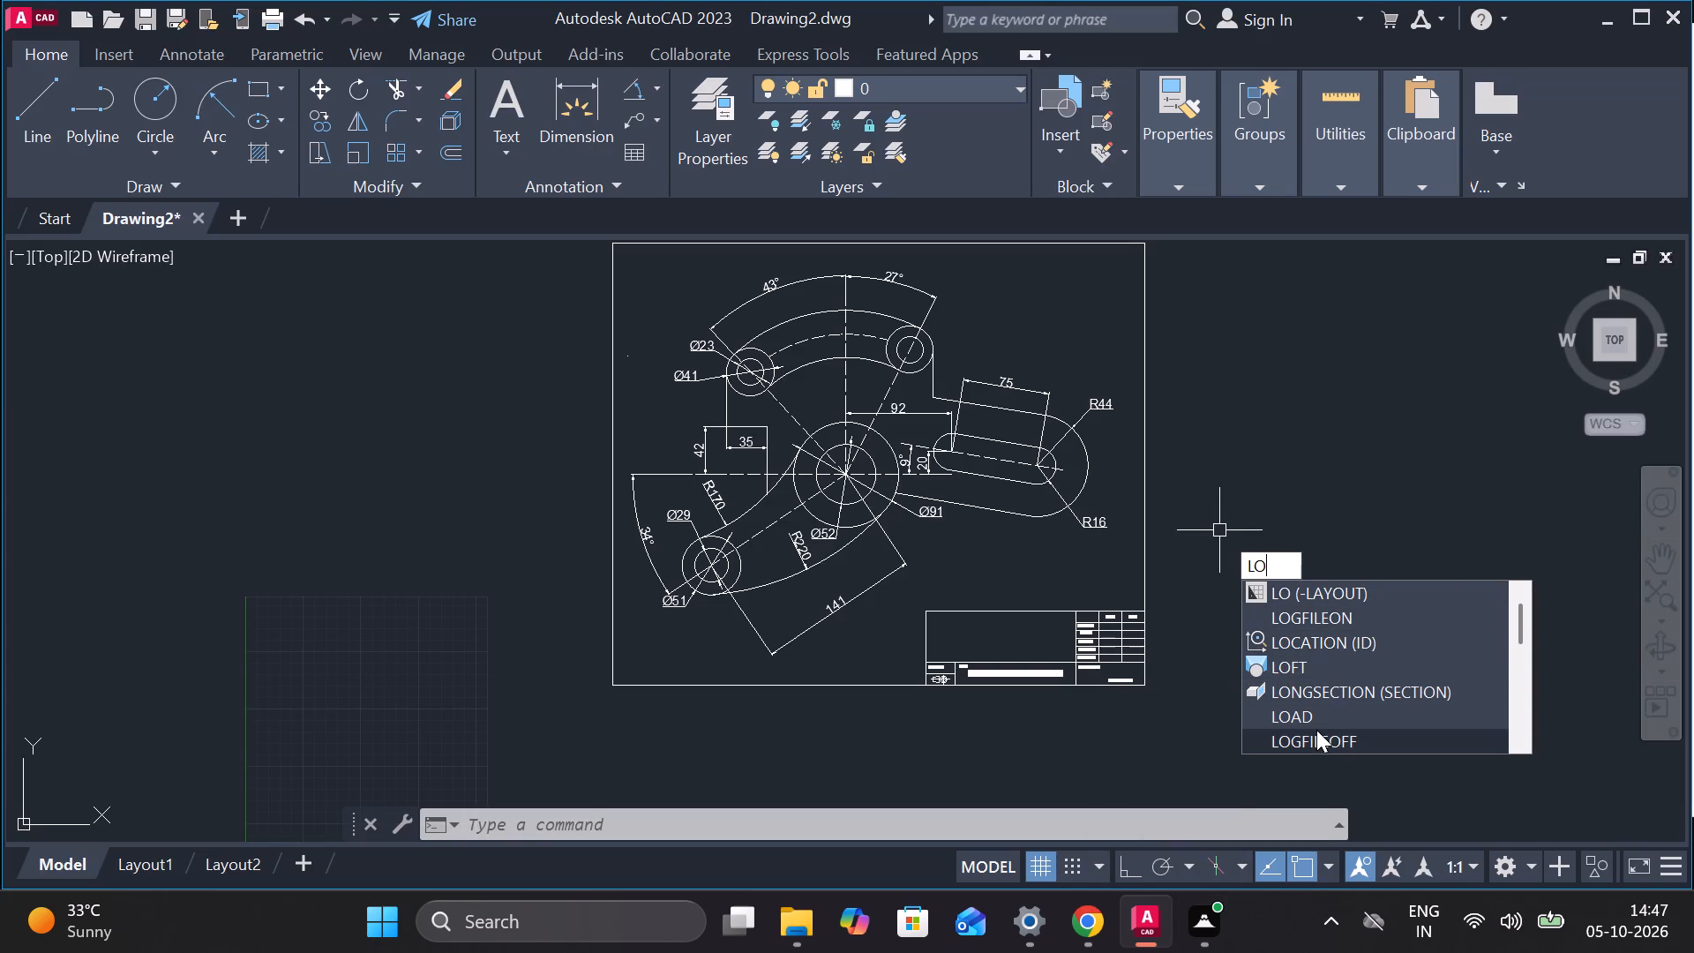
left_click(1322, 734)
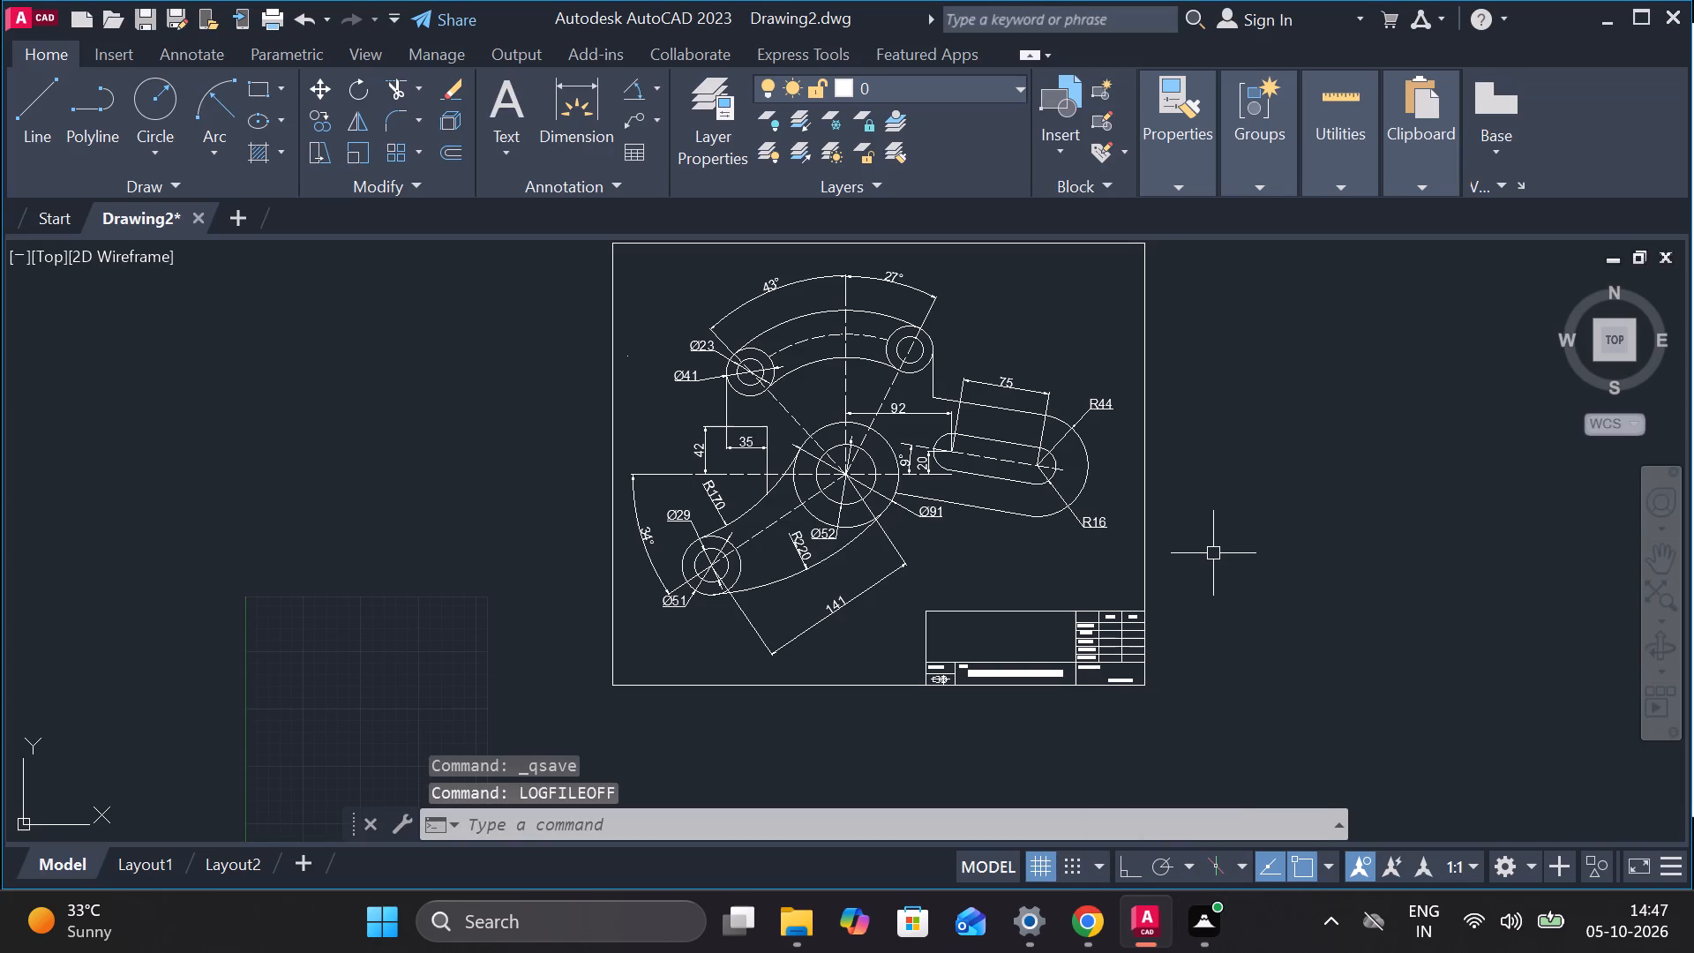
Save the drawing in the Documents folder under the file name "2D MECHANICAL COMPONENT".
key("ctrl+s")
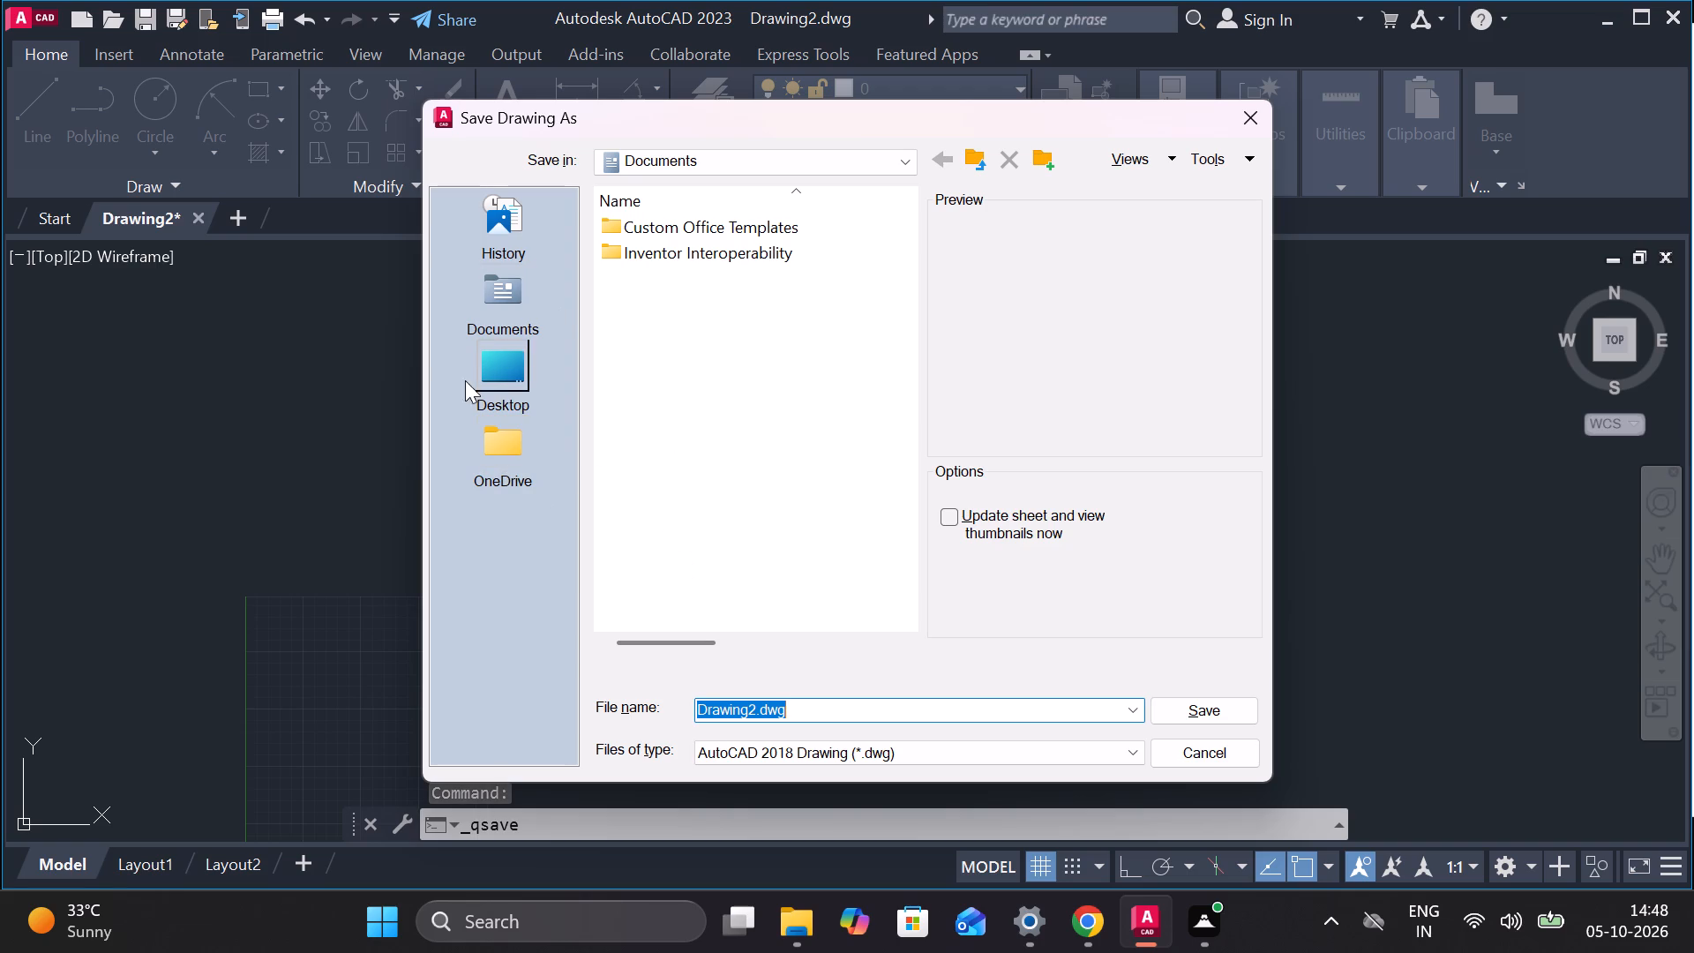
key("2")
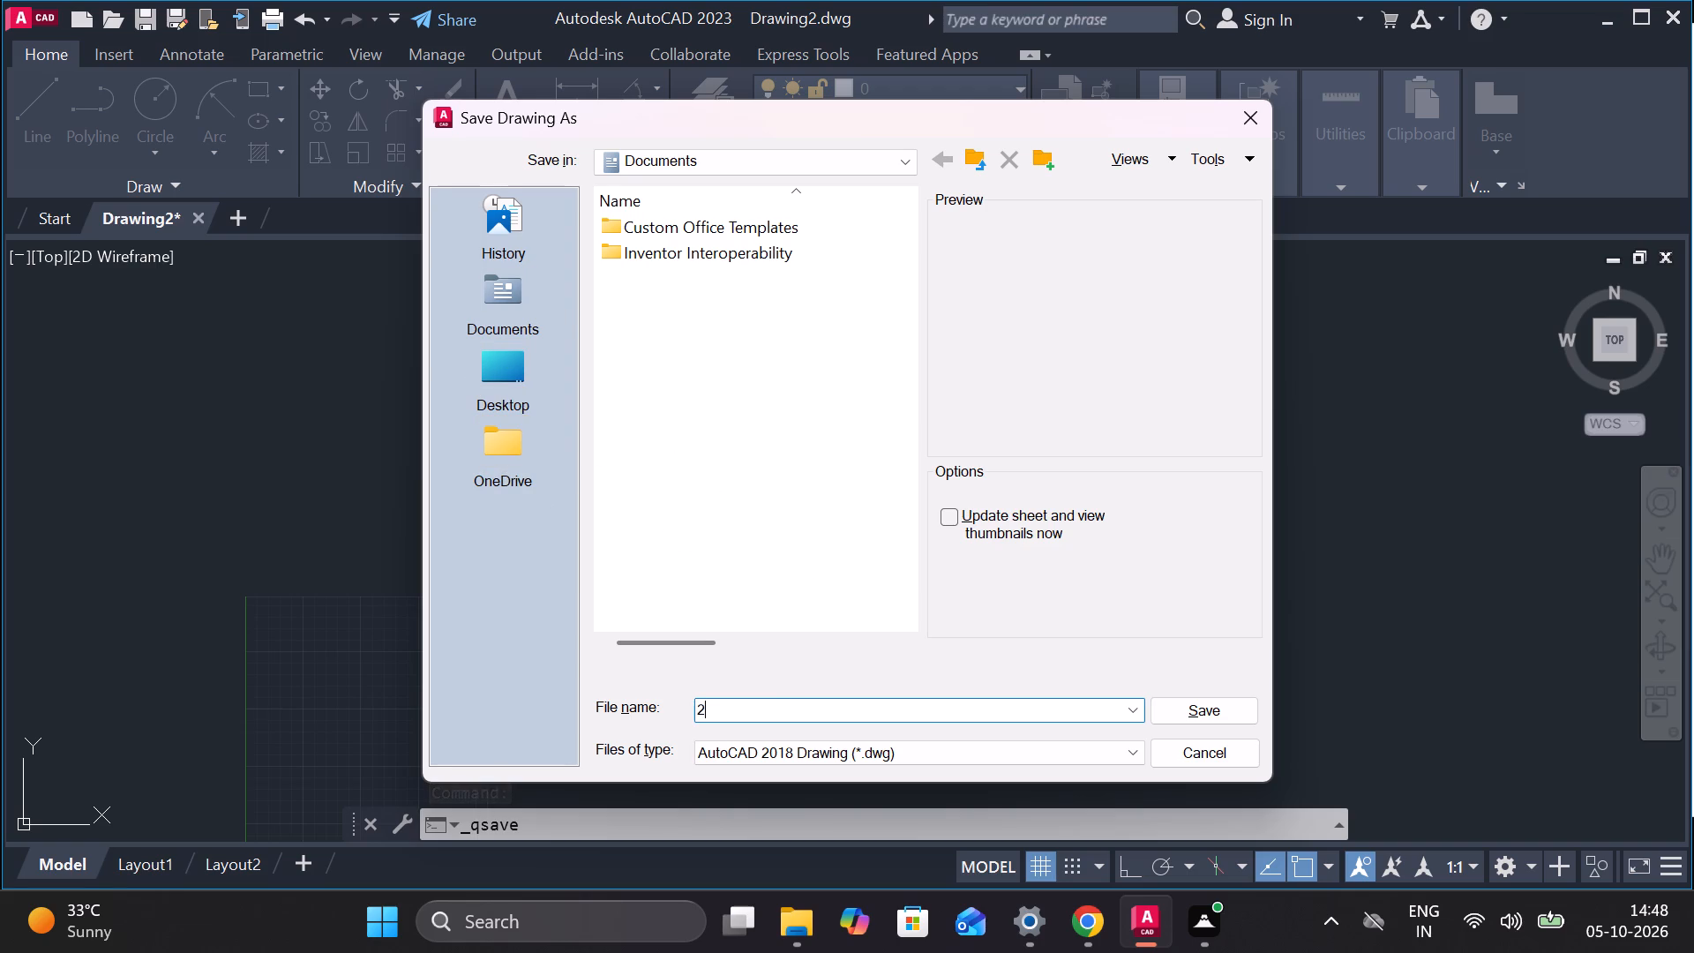
type("D MECH")
type("ANICAL COMPONENT")
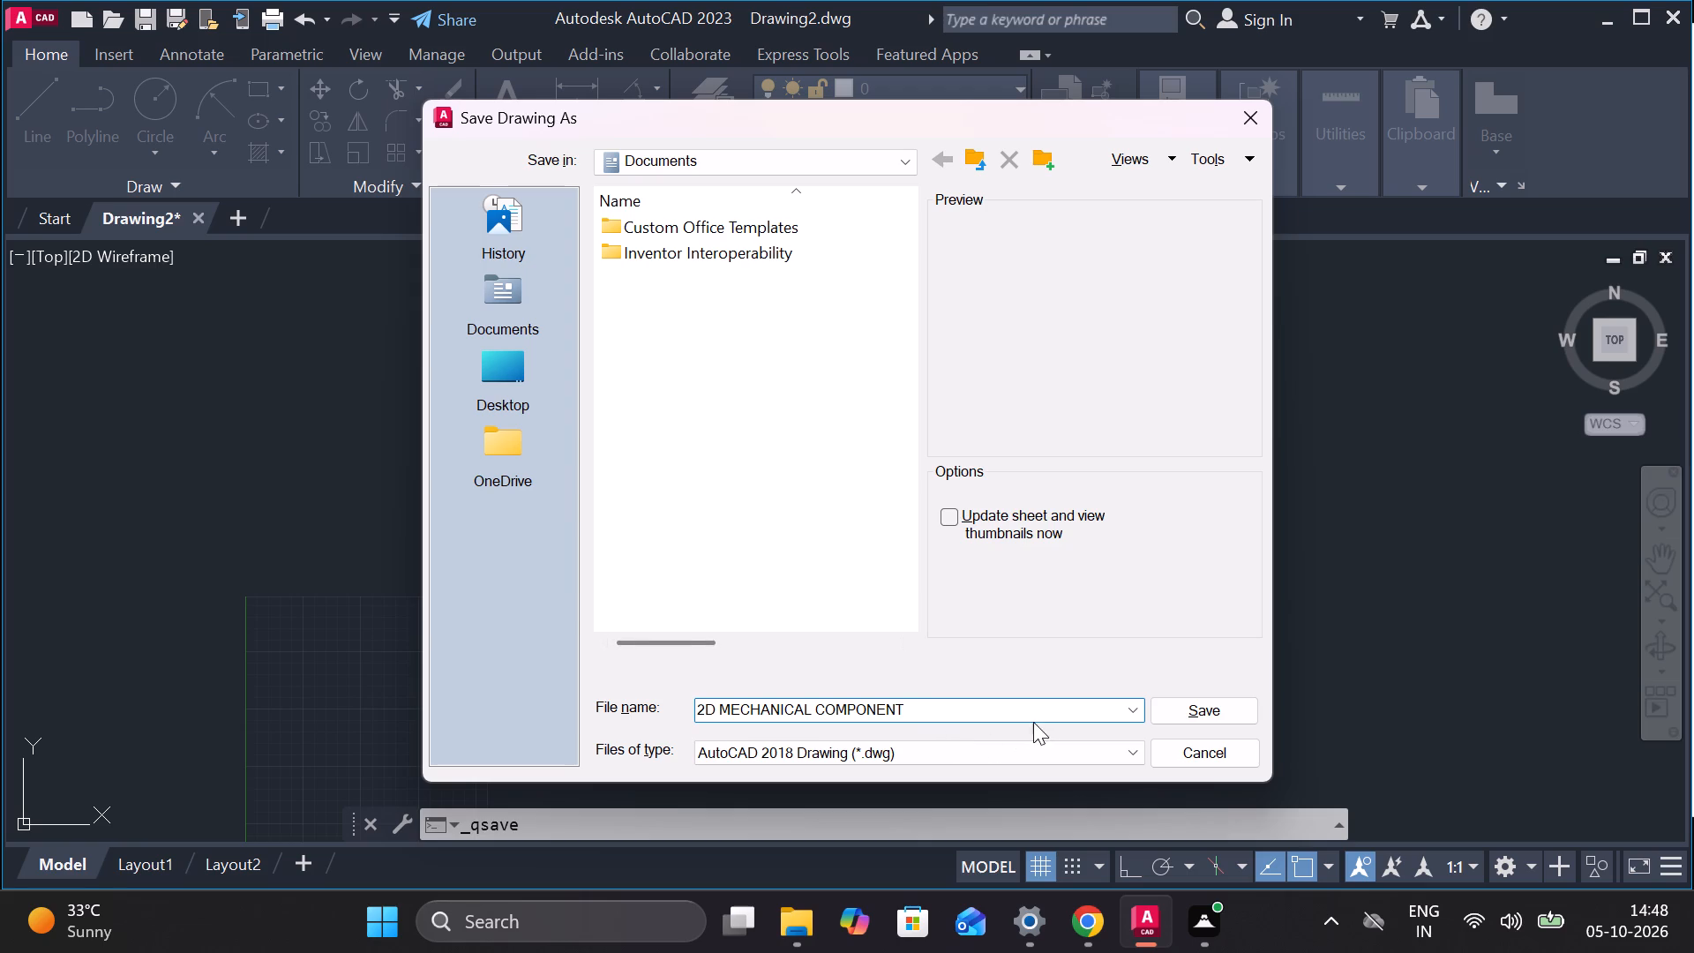
left_click(1166, 718)
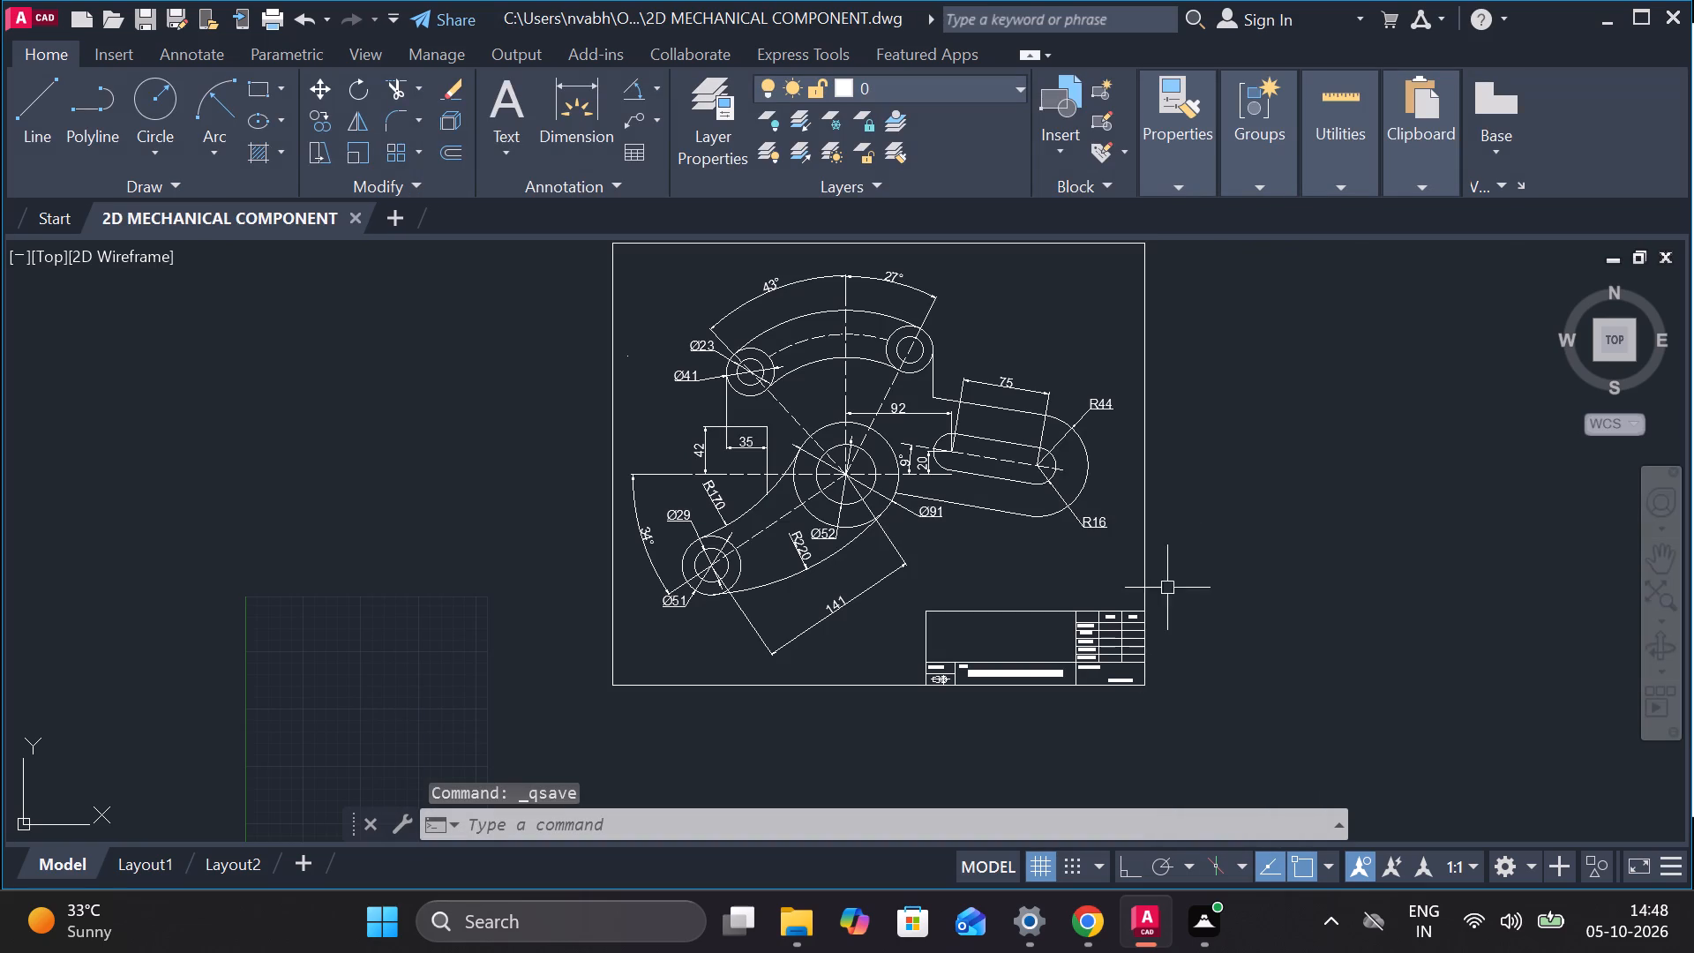
middle_click_drag(434, 377, 425, 439)
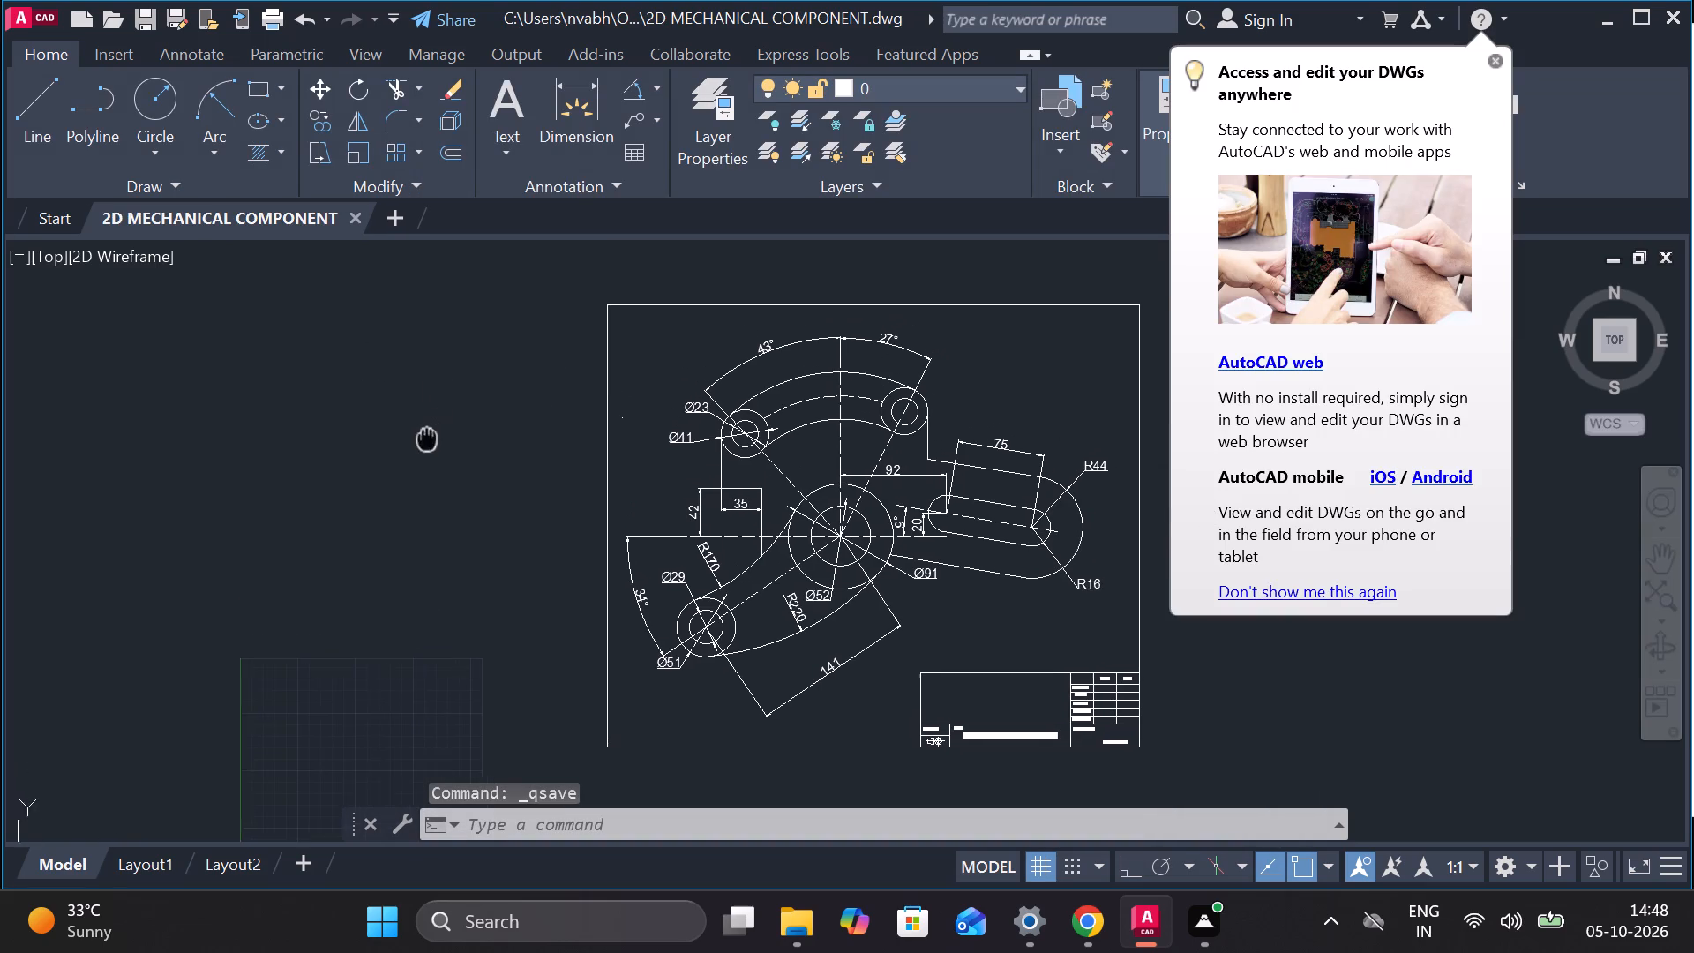
middle_click_drag(425, 439, 422, 439)
key("ctrl+s")
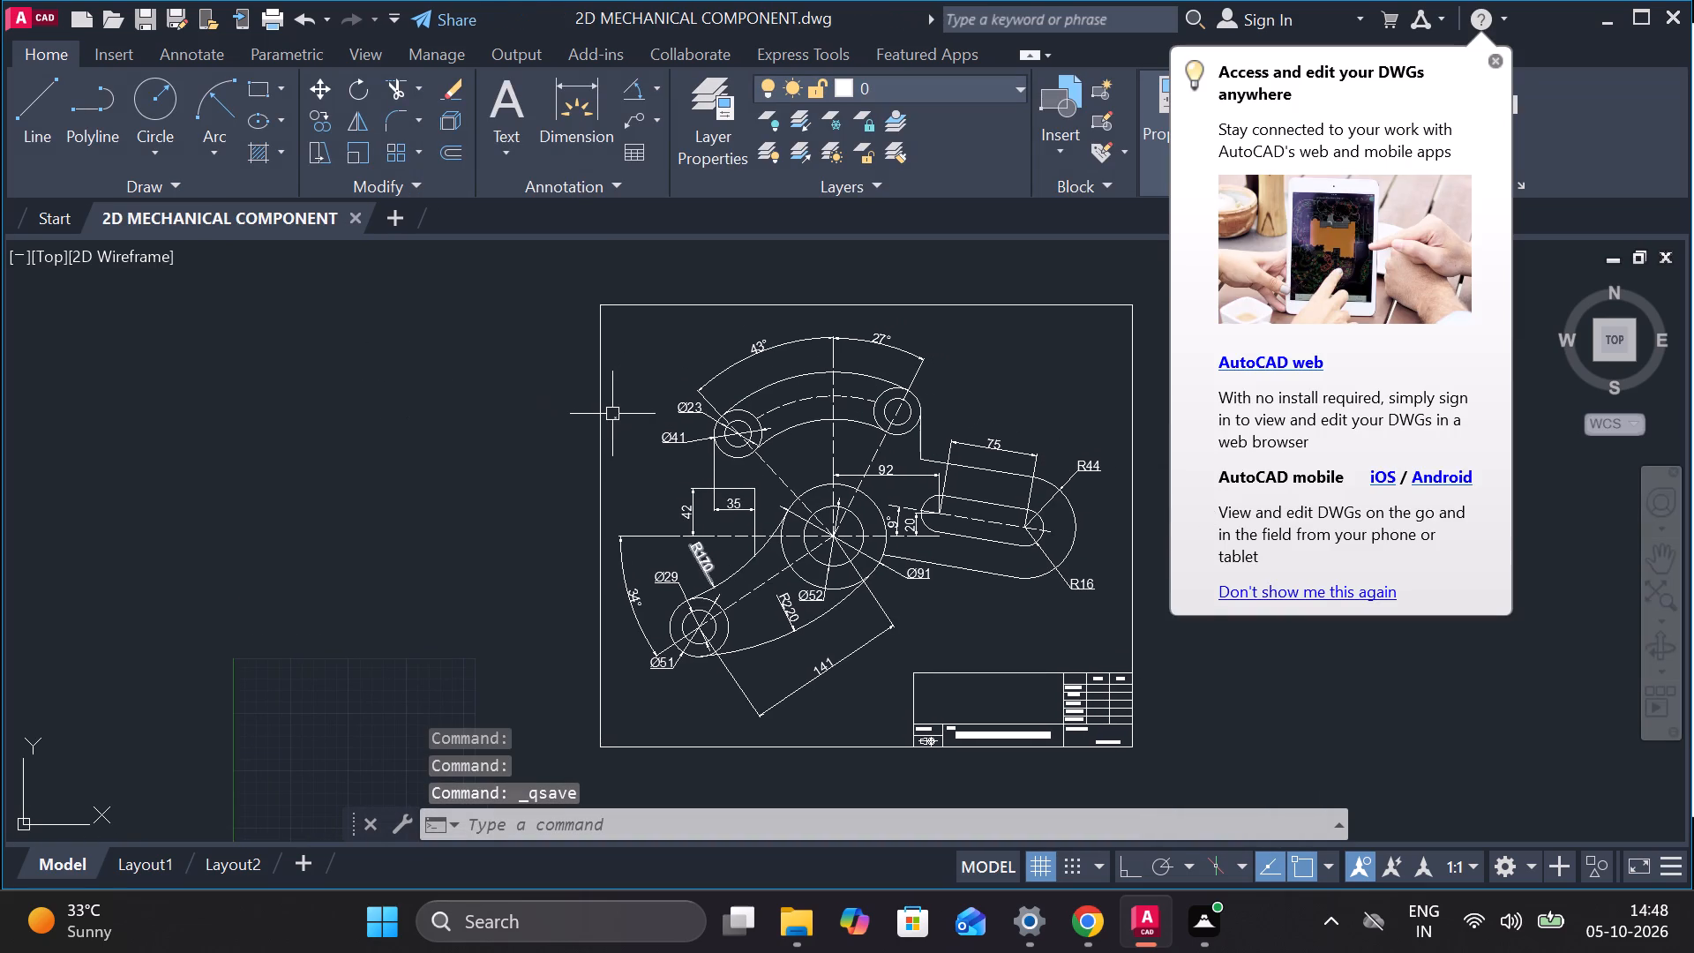
Set up a plot of the model using the DWG To PDF.pc3 plotter and landscape orientation.
type("PLO")
key("t")
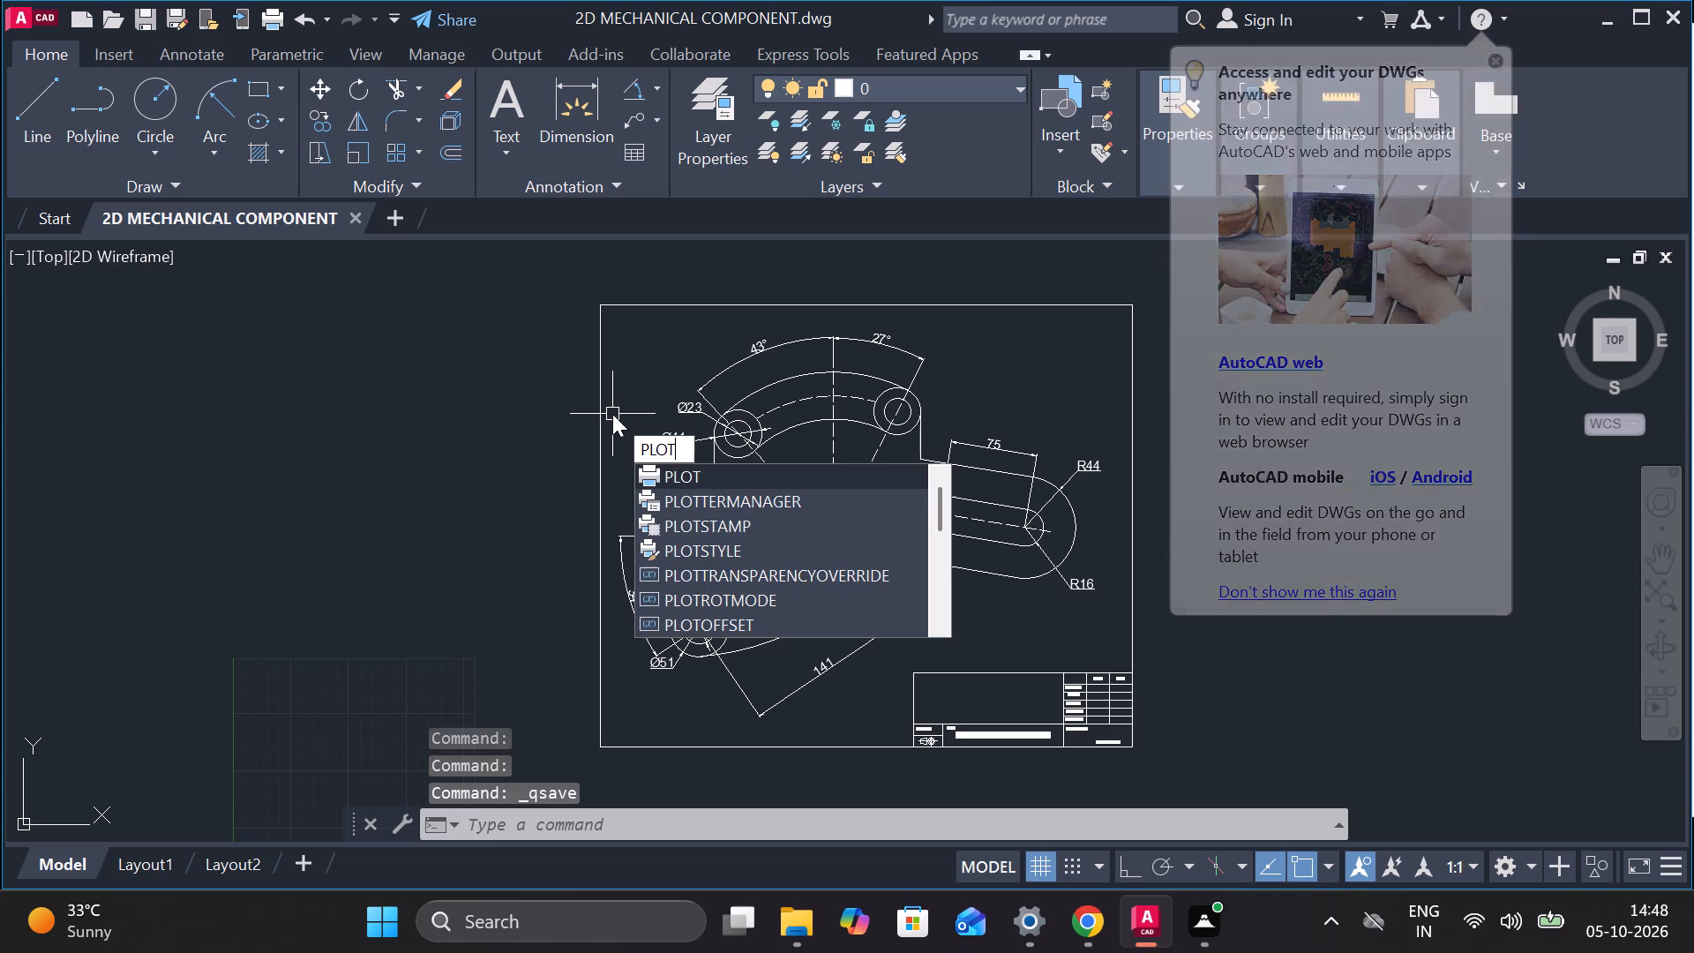
left_click(703, 473)
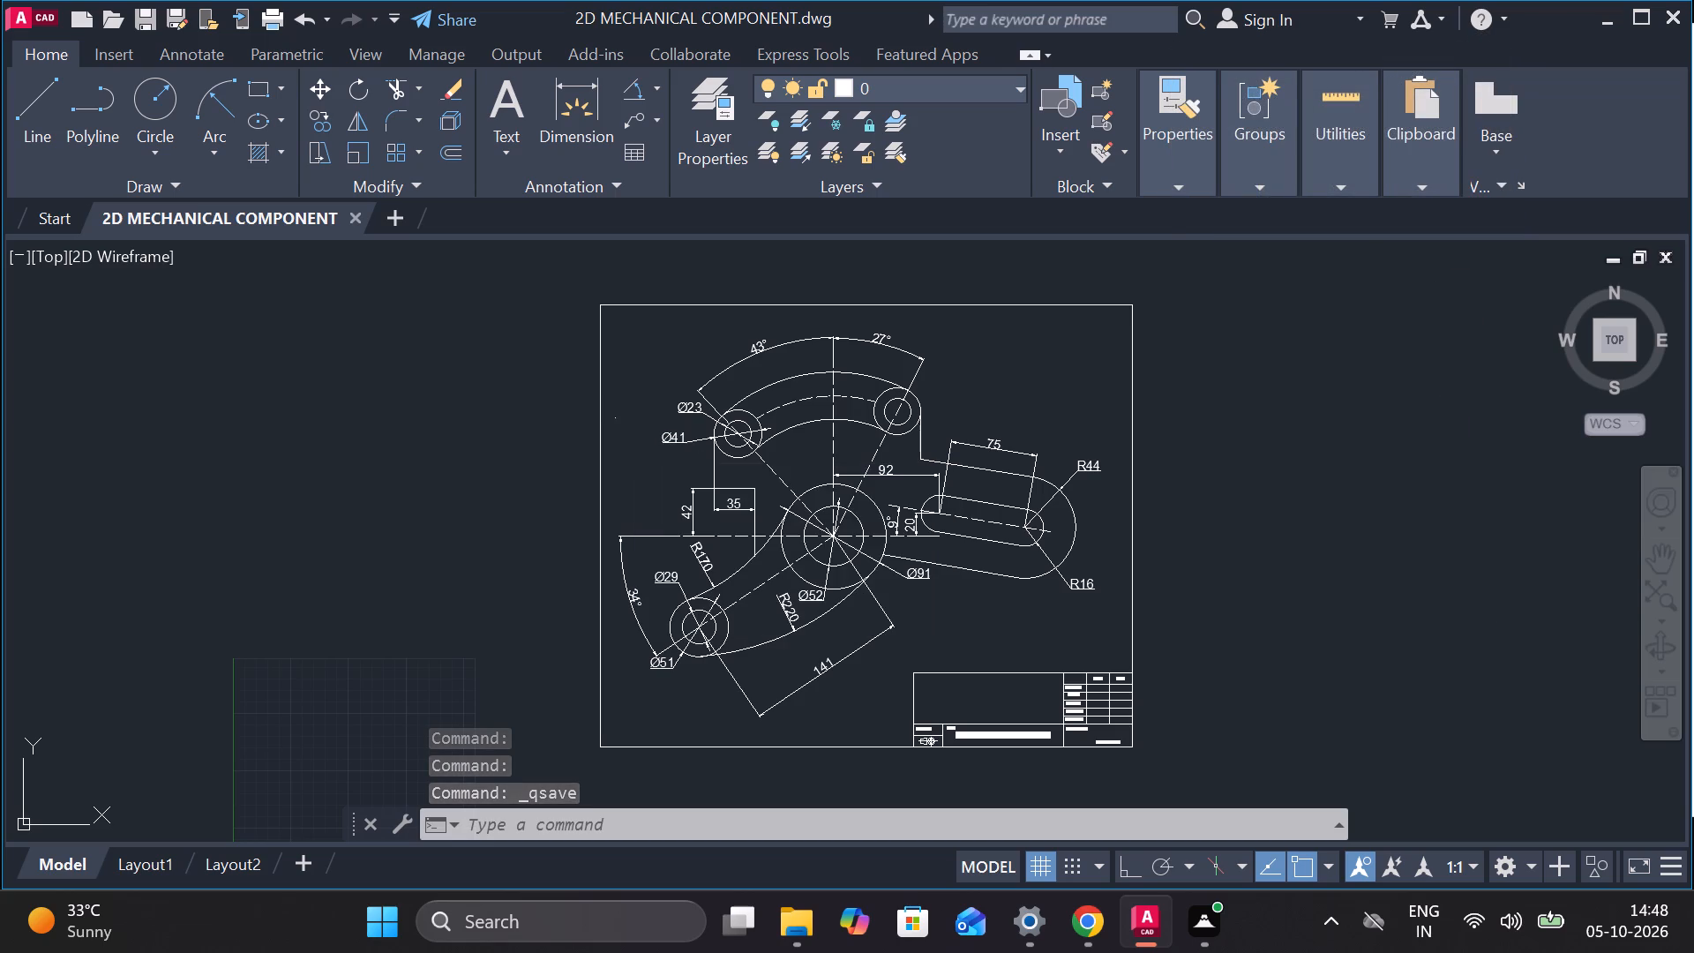
left_click(686, 266)
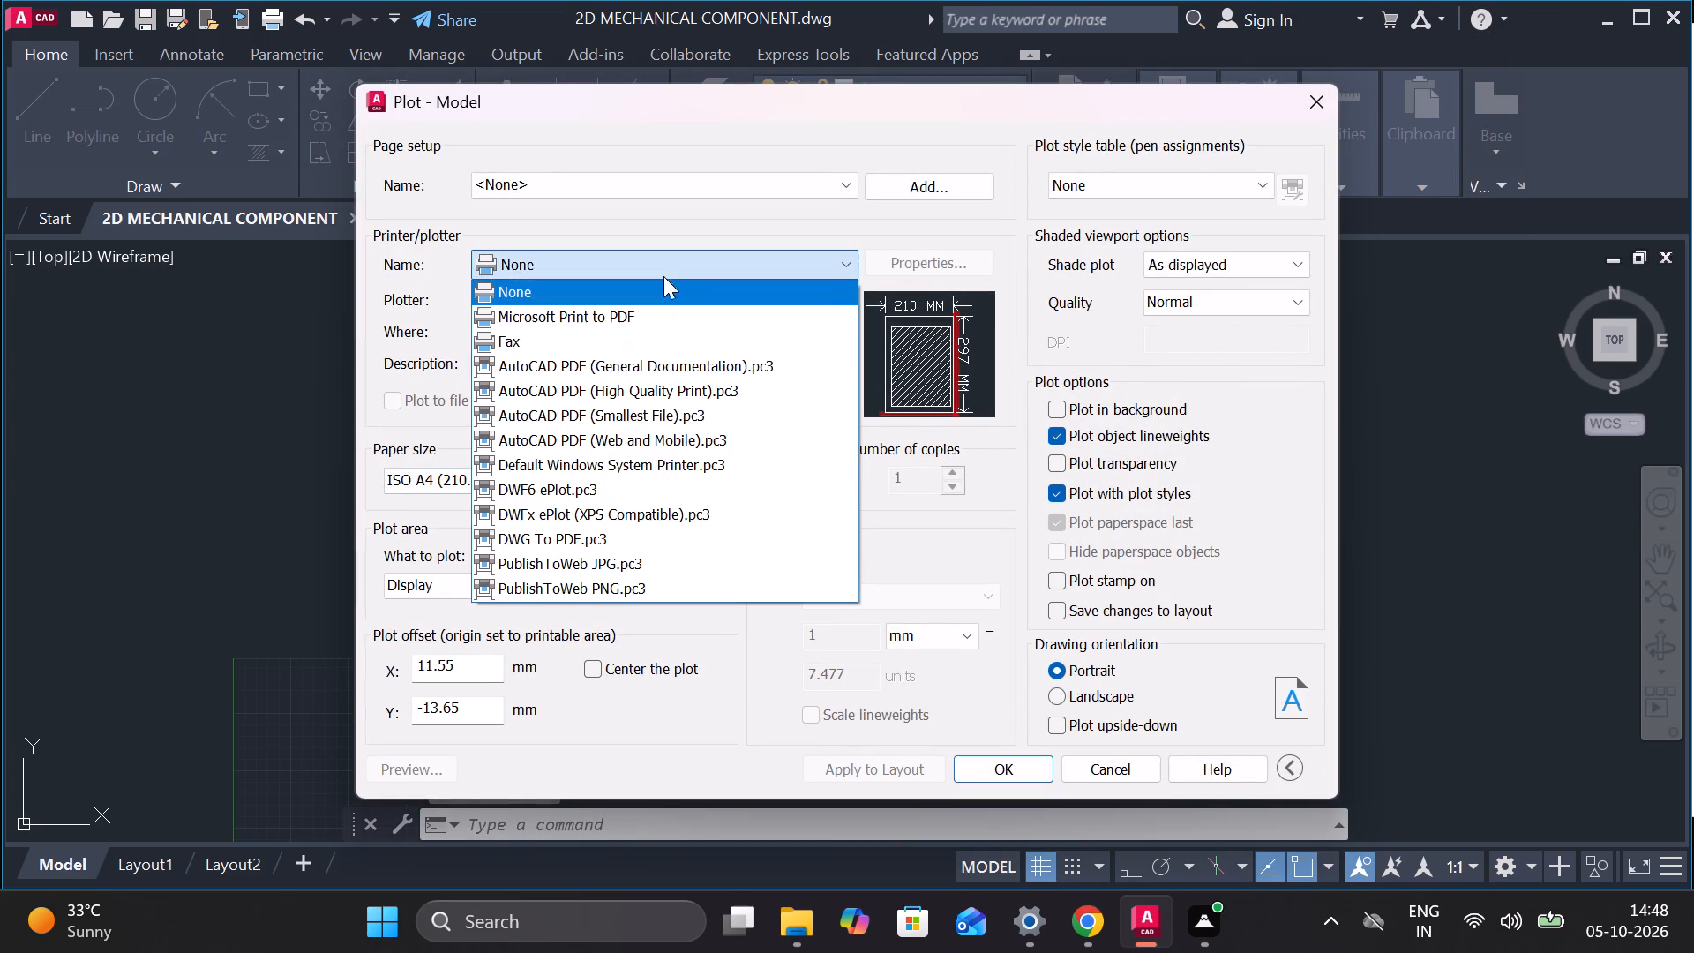
left_click(609, 532)
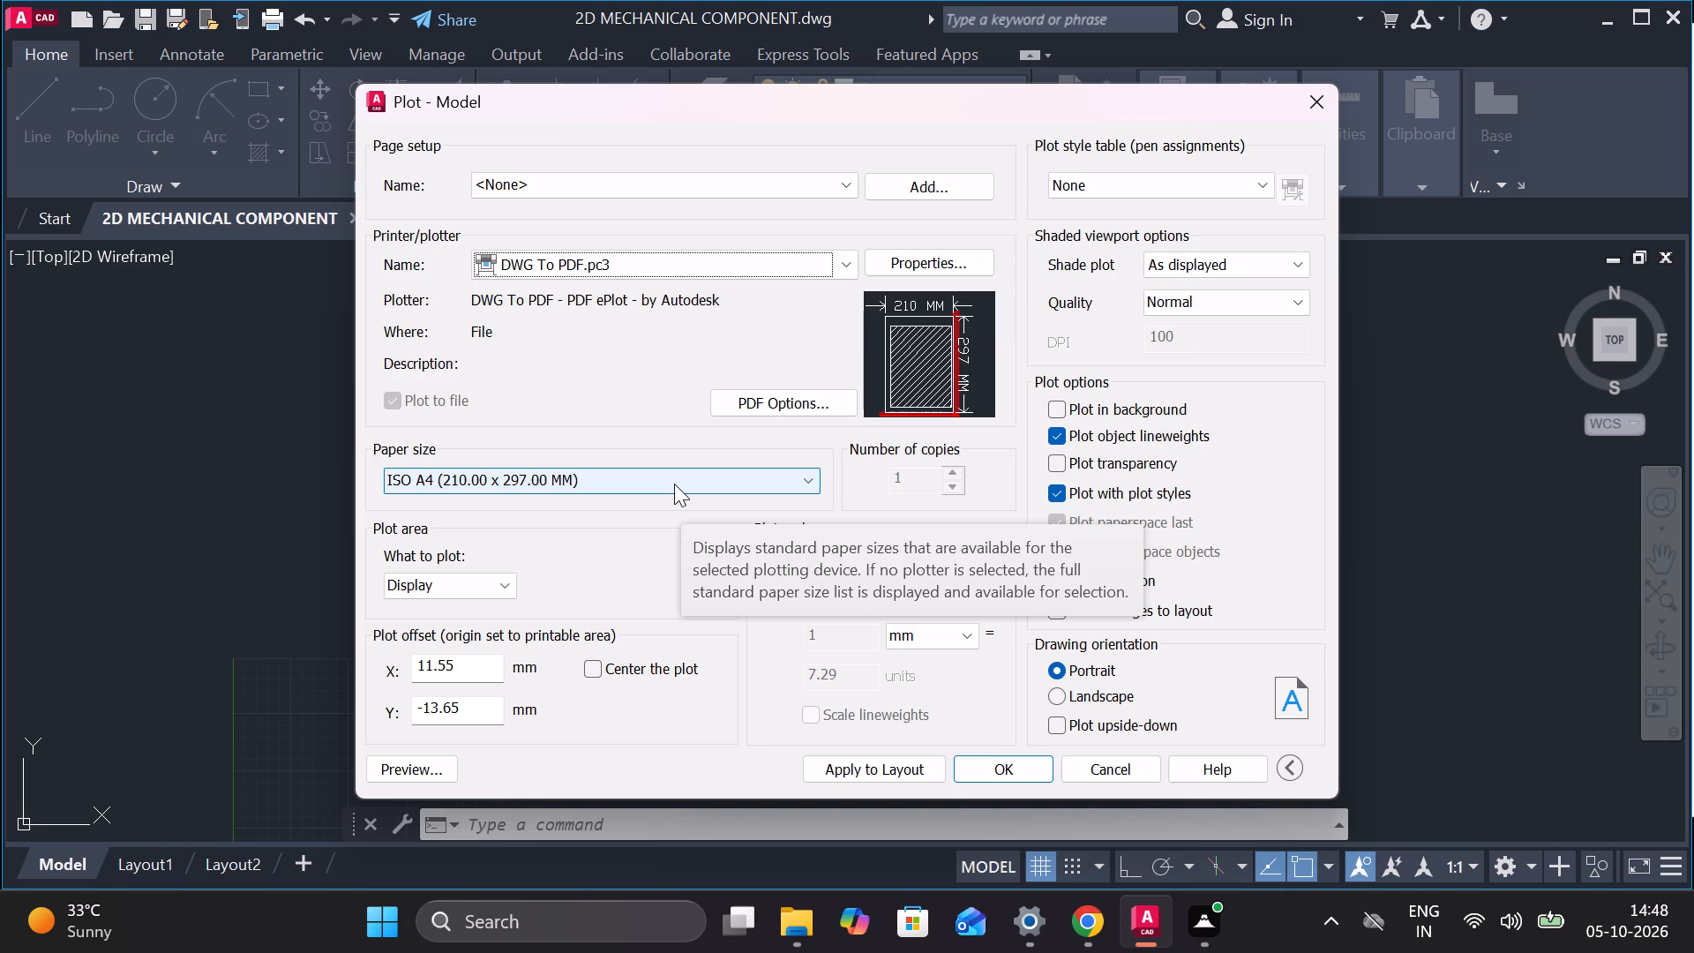
left_click(1052, 694)
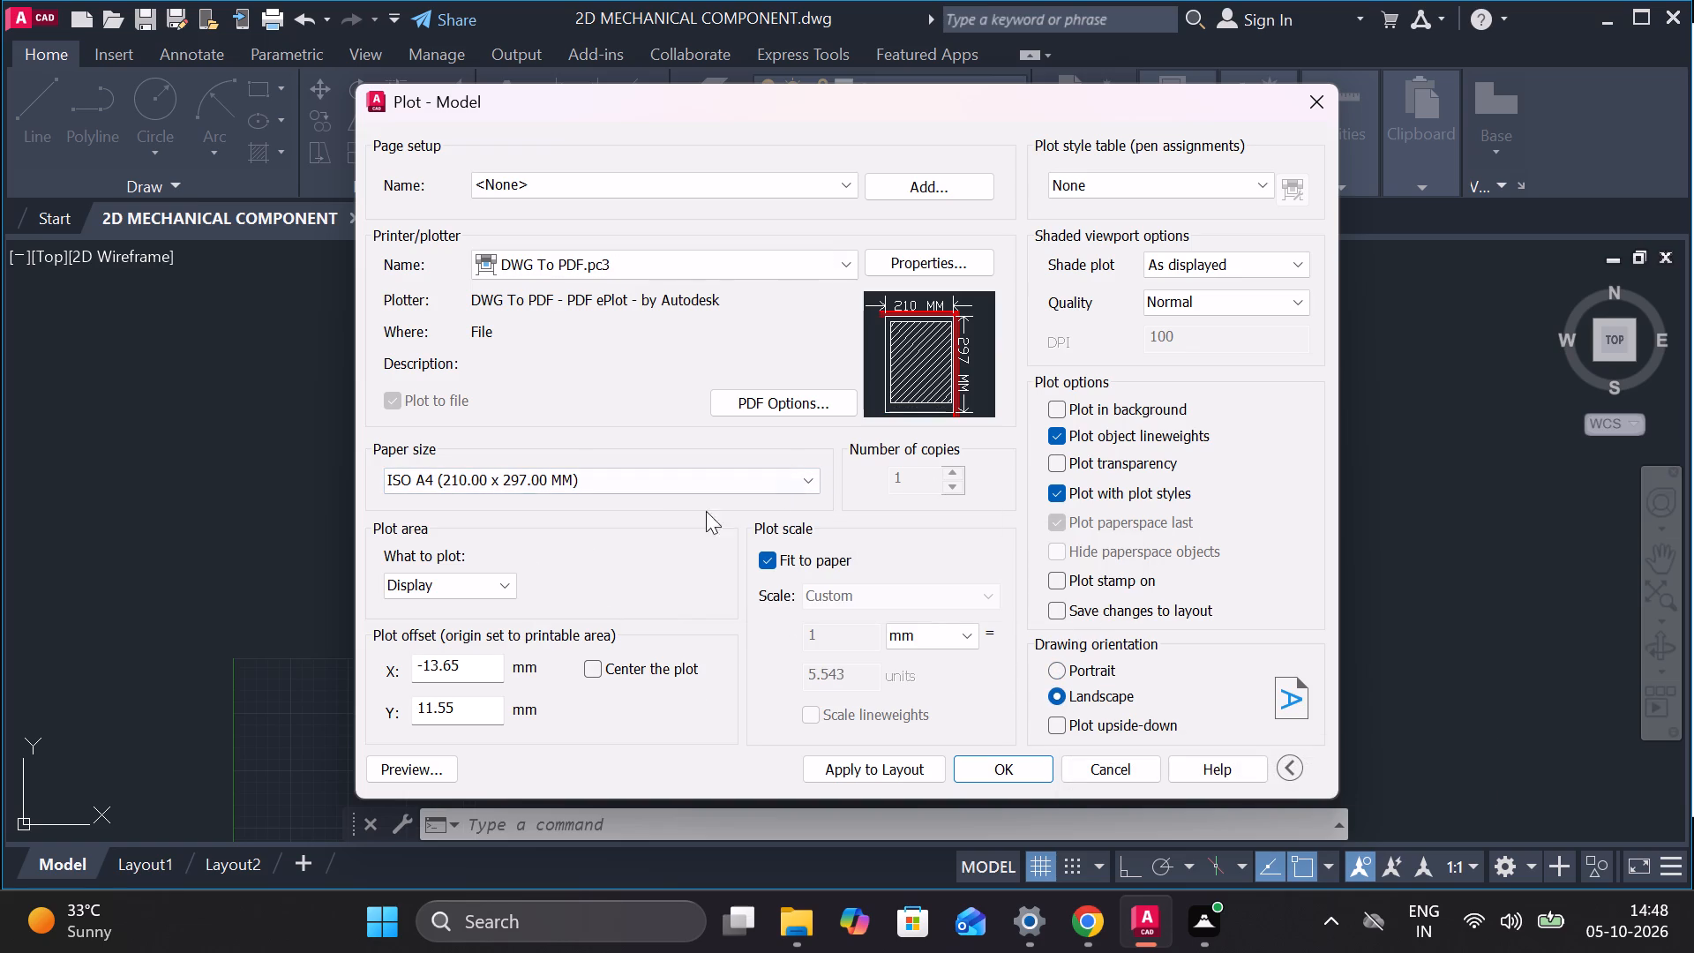
Set the plot area to a window spanning opposite corners of the drawing's outer border.
left_click(480, 583)
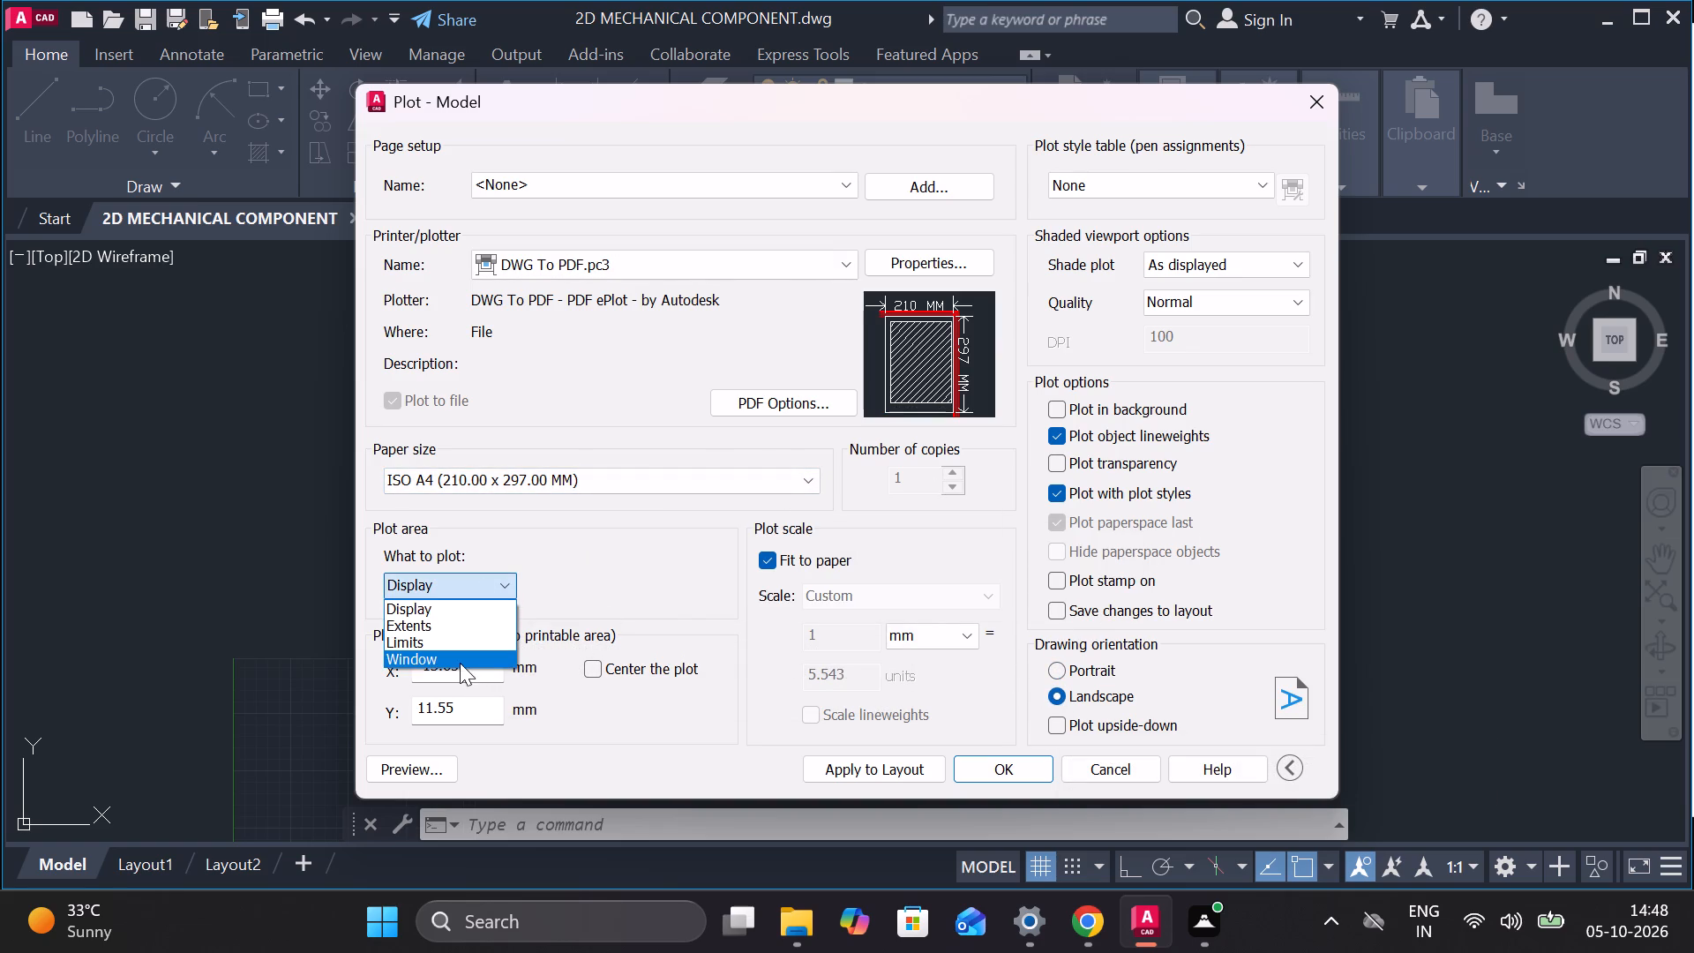
left_click(460, 663)
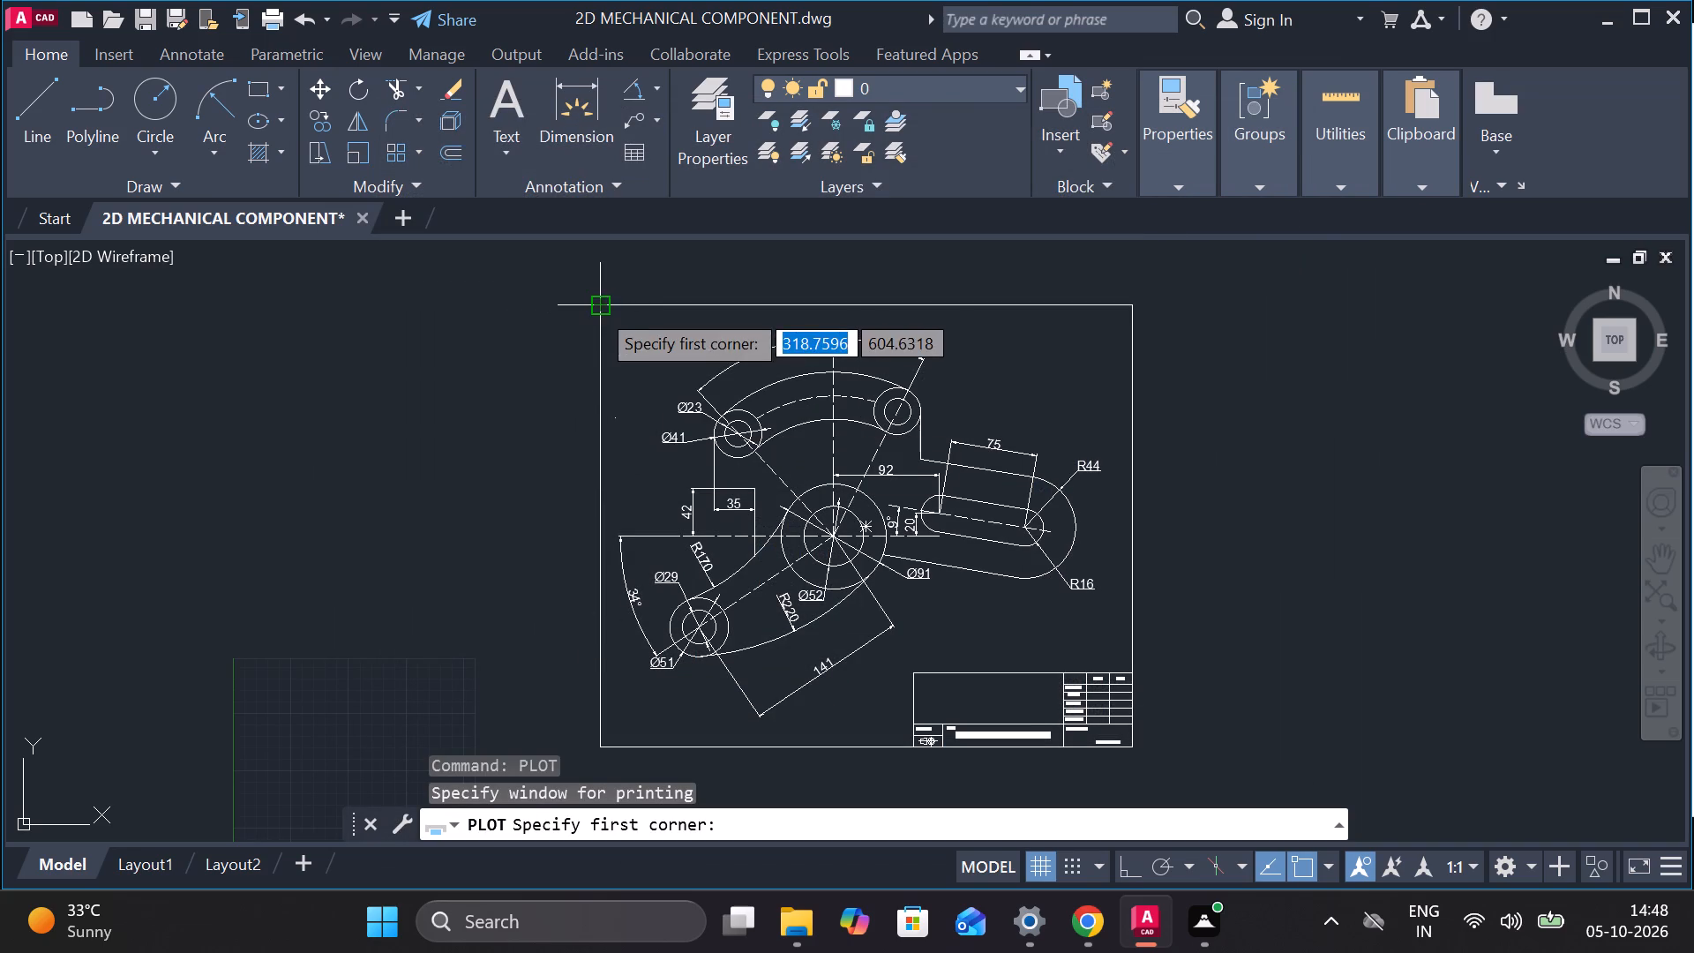
left_click(596, 308)
left_click(1133, 742)
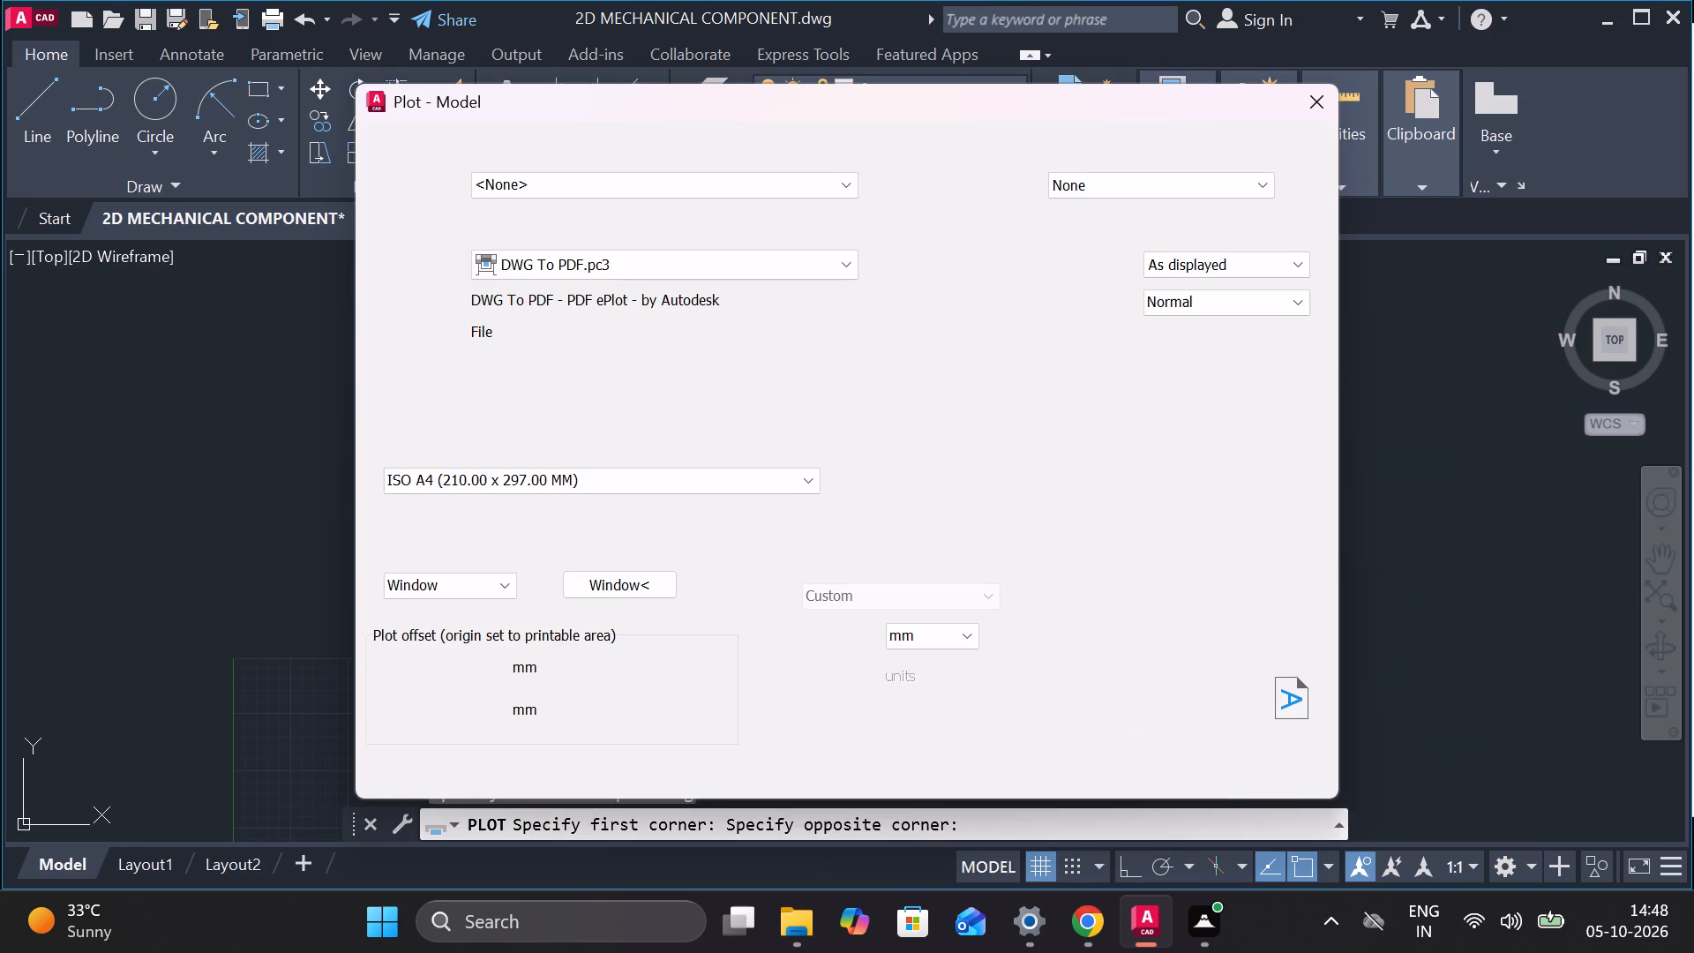
Plot the drawing to PDF, saving it in Documents as "2D MECHANICAL COMPONENT-Model.pdf".
left_click(1001, 766)
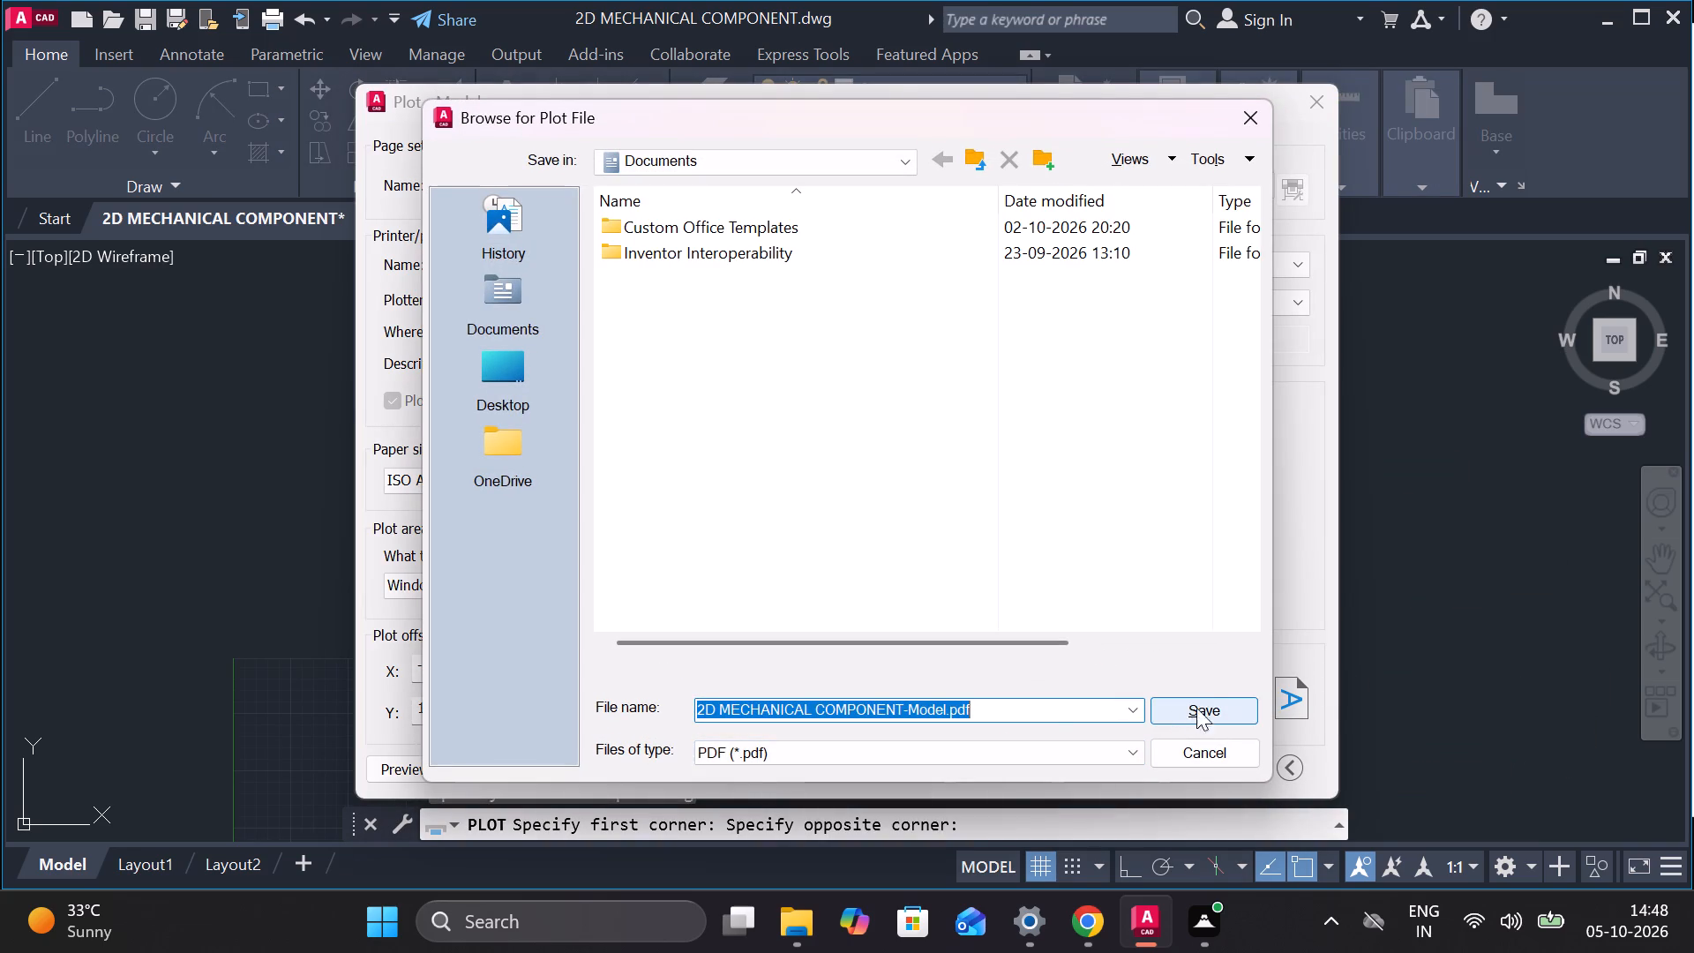
left_click(1208, 703)
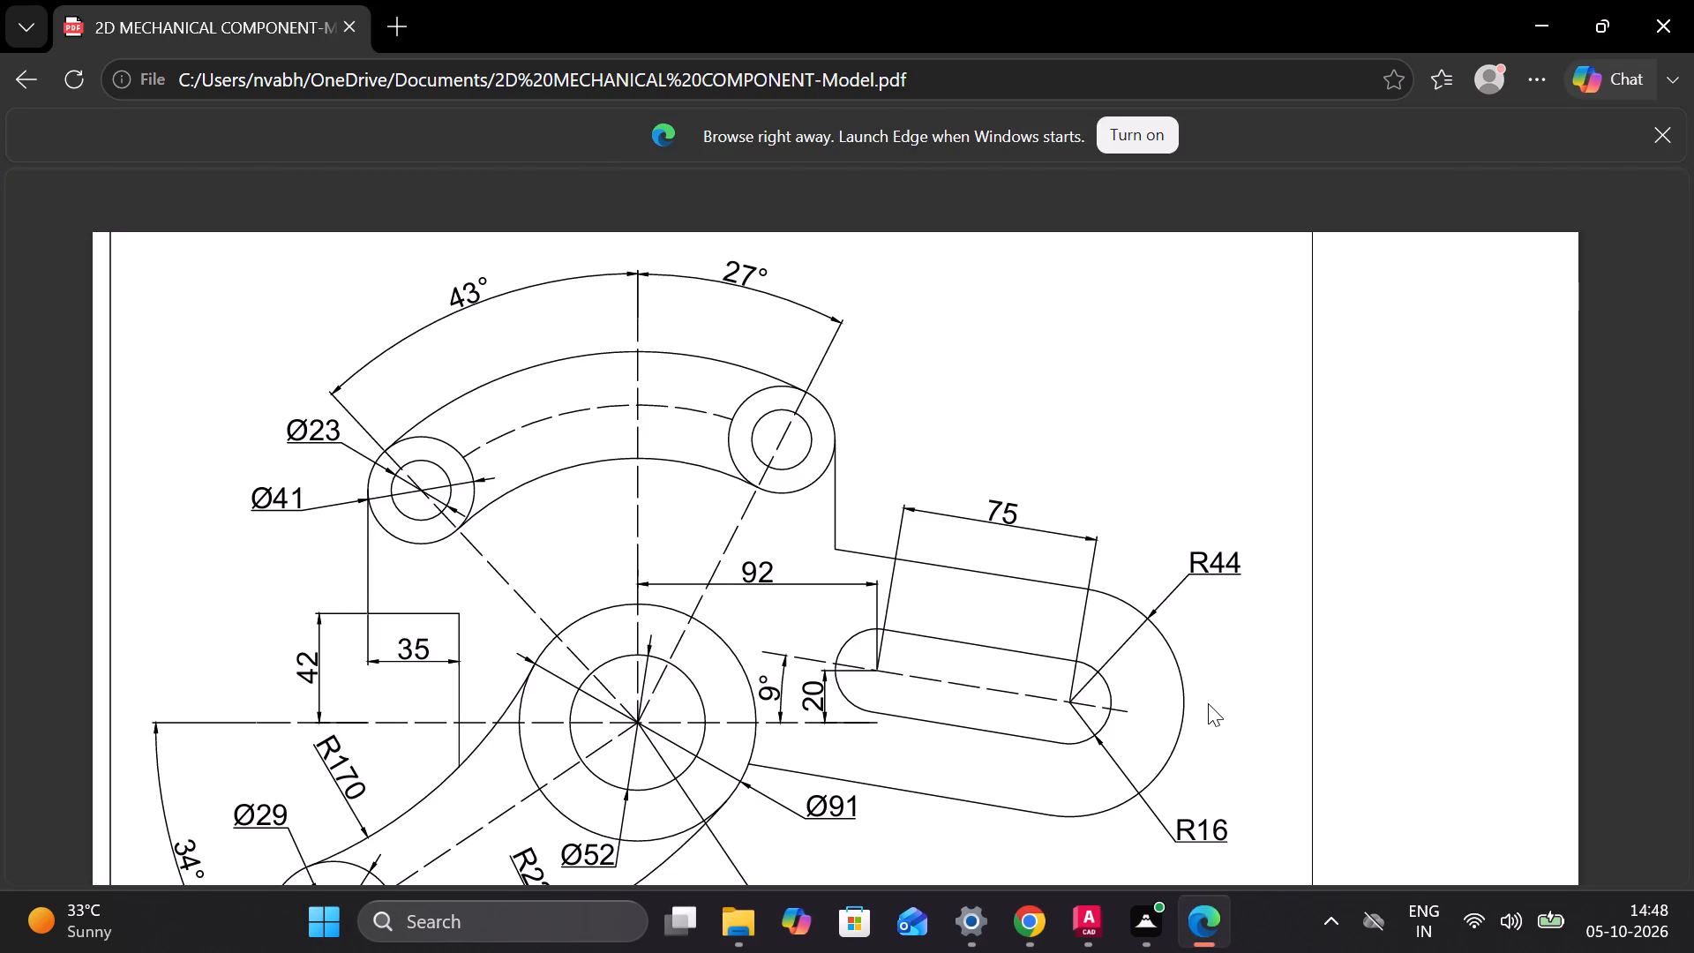
Review the plotted PDF page, checking the part's dimensions, the border and the title block.
scroll(1216, 684, "down", 1)
scroll(1148, 613, "down", 3)
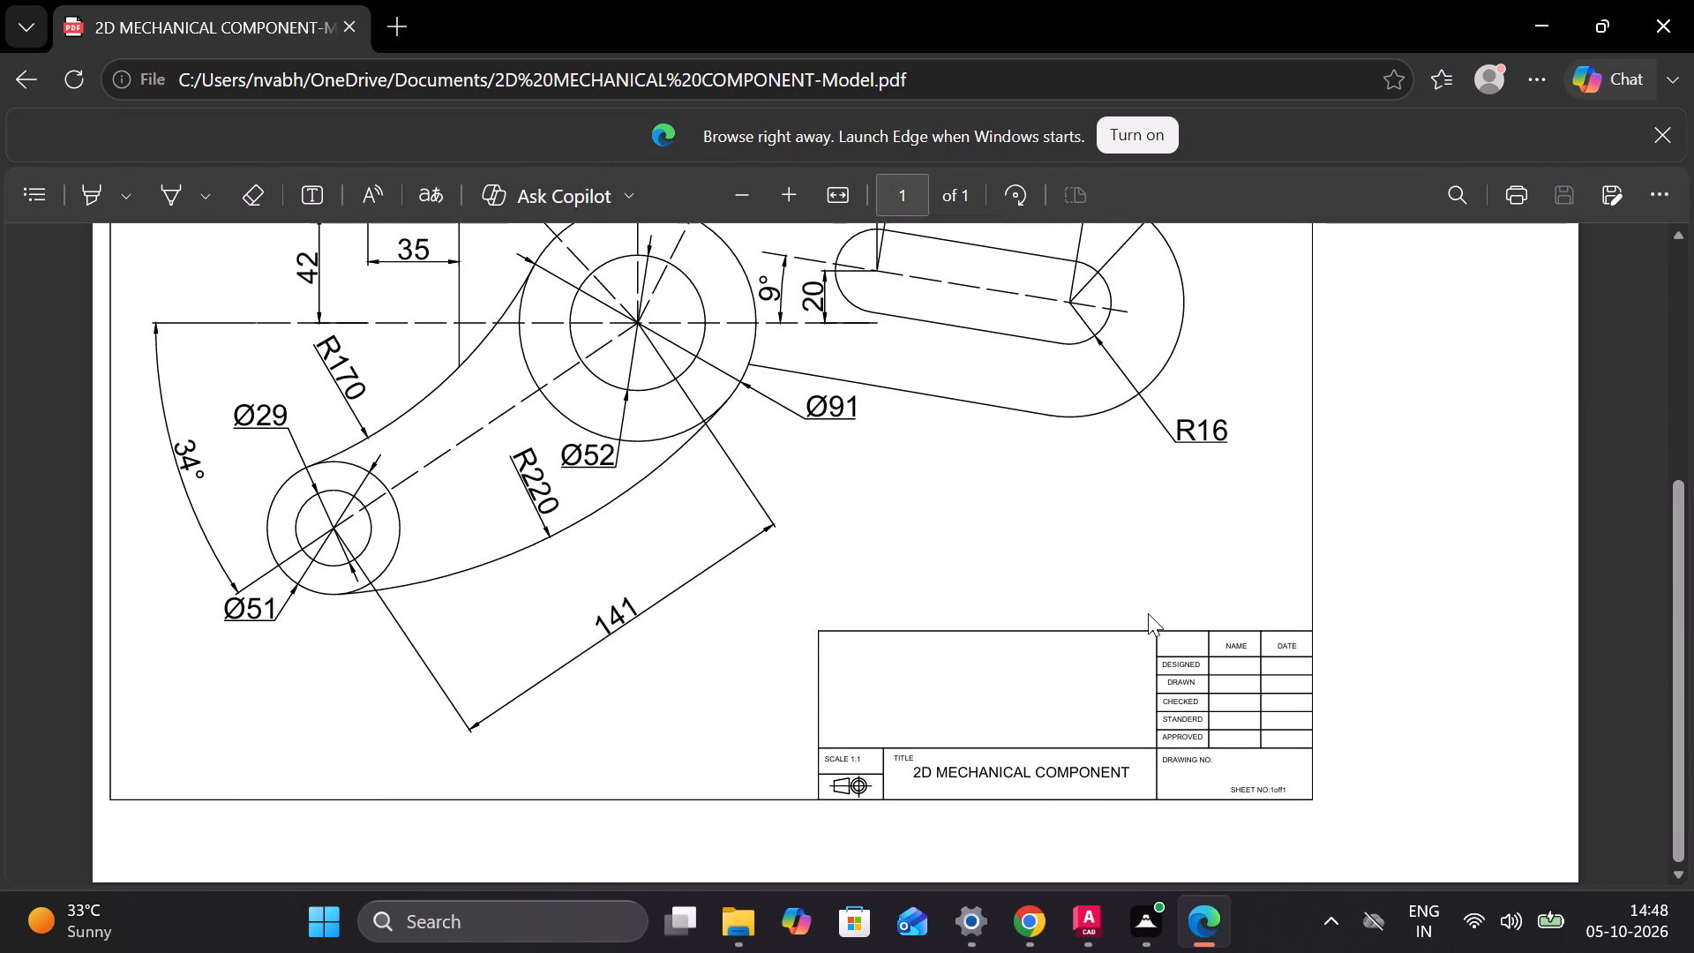
scroll(1148, 613, "up", 10)
scroll(1203, 403, "down", 3)
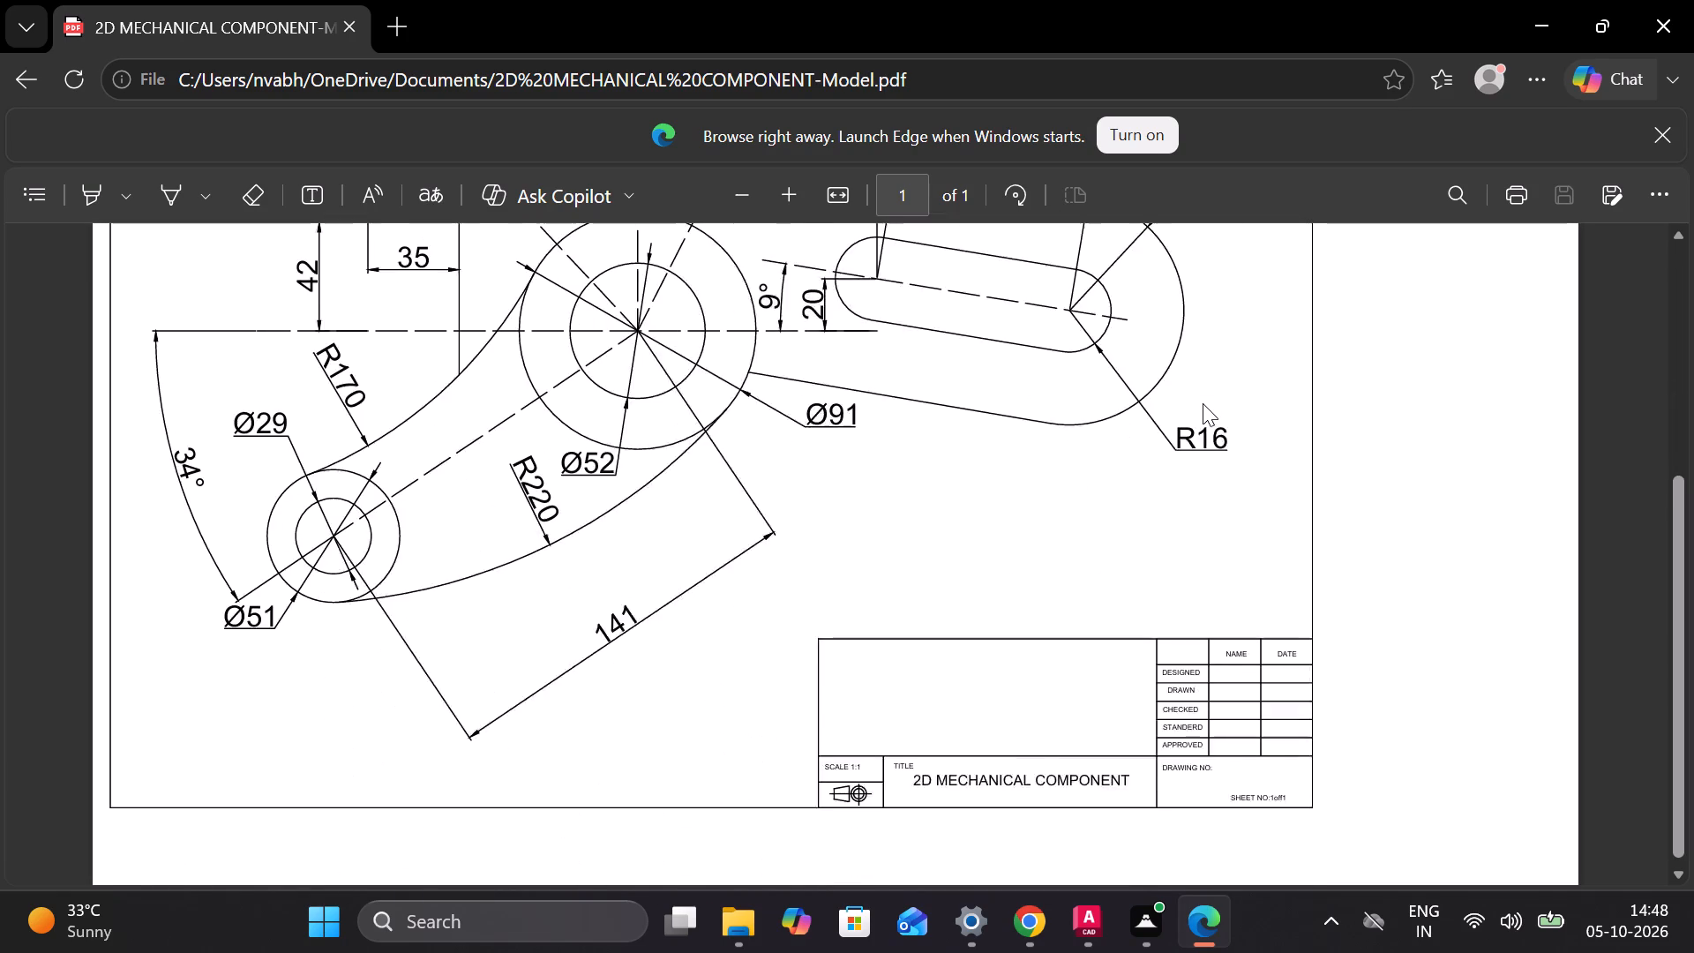
scroll(1203, 403, "up", 9)
scroll(1203, 404, "down", 8)
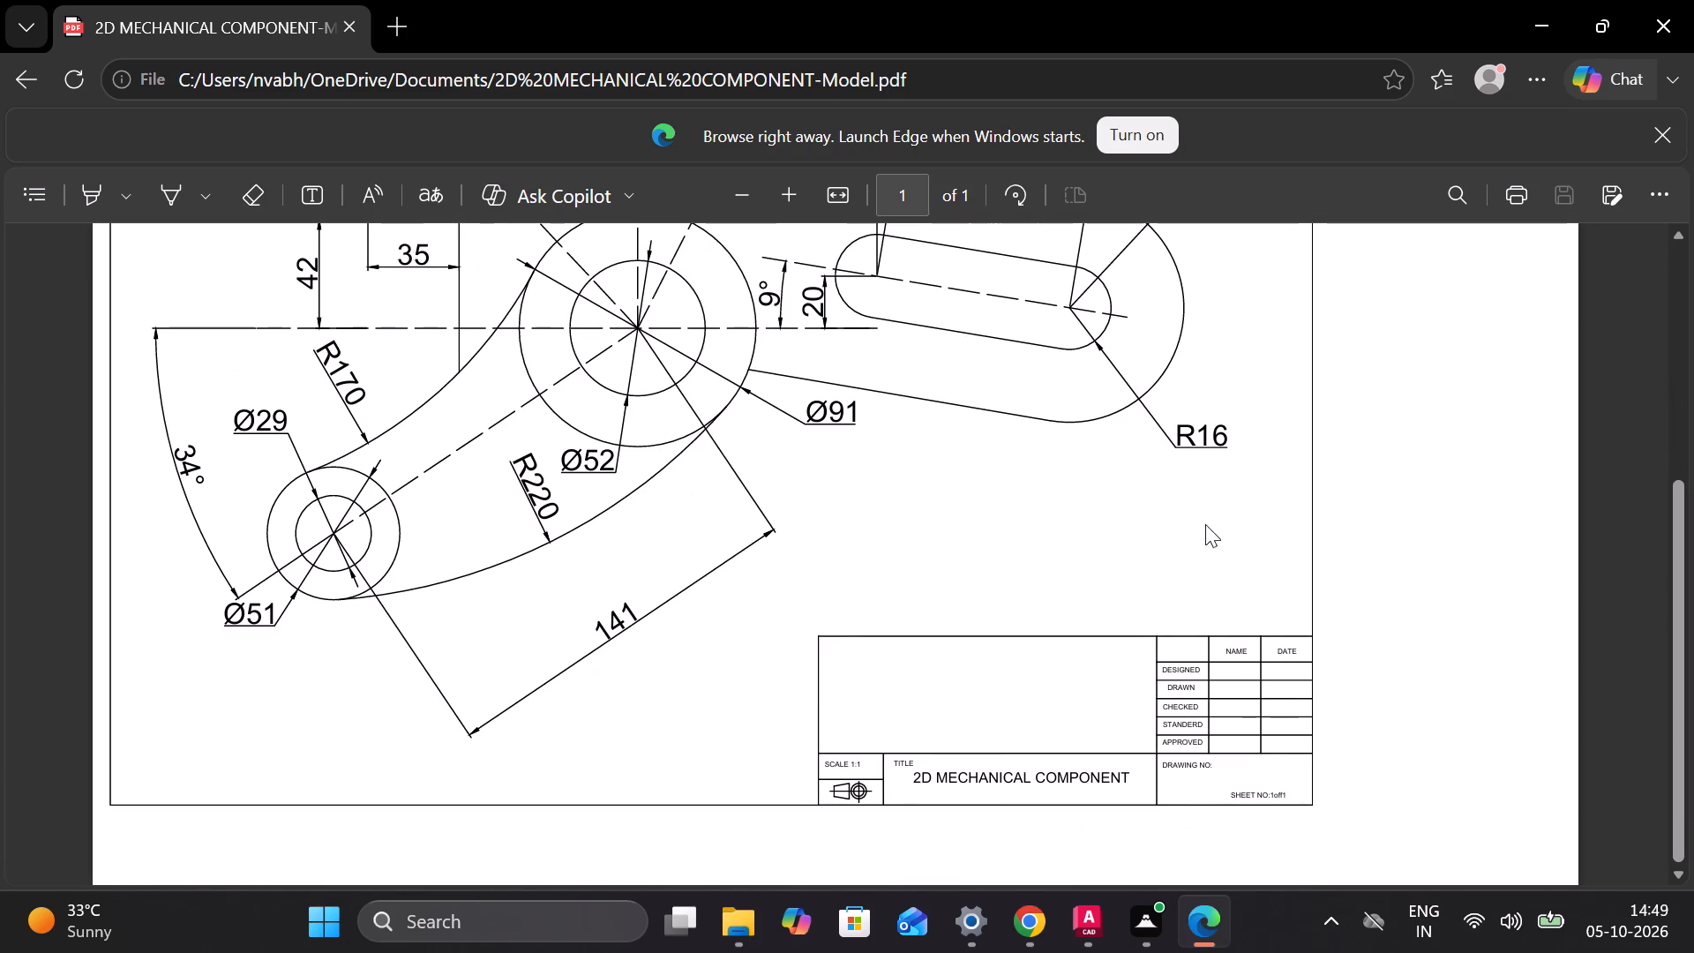
scroll(1006, 473, "up", 10)
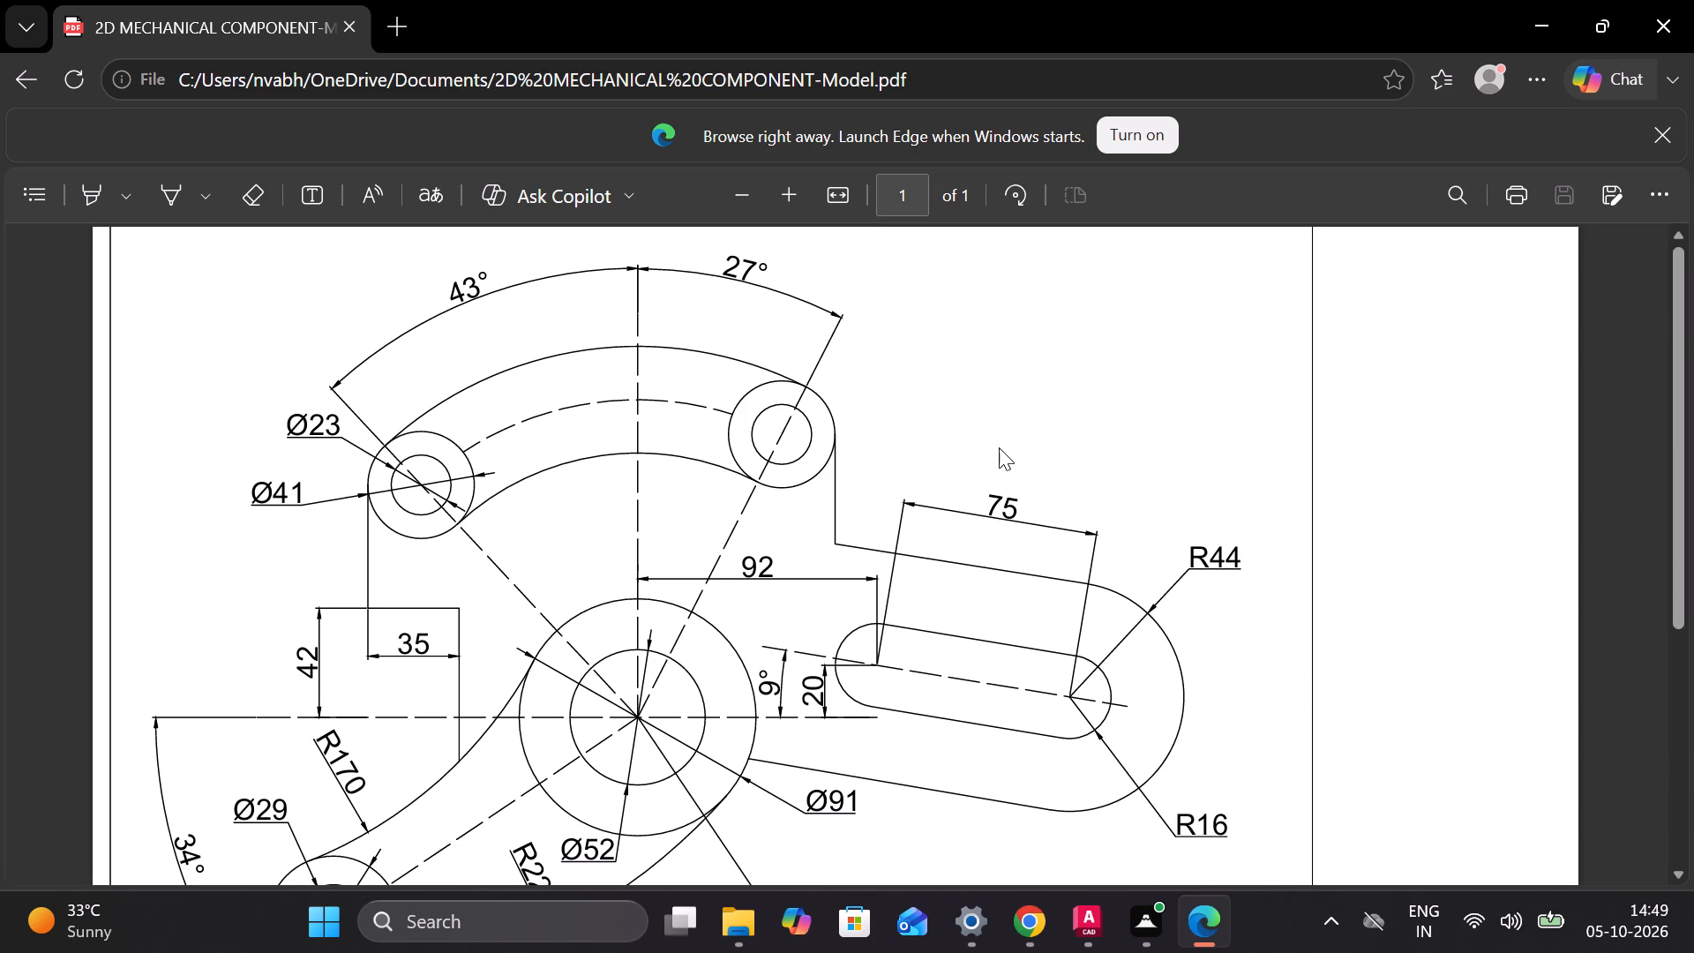
scroll(999, 447, "down", 3)
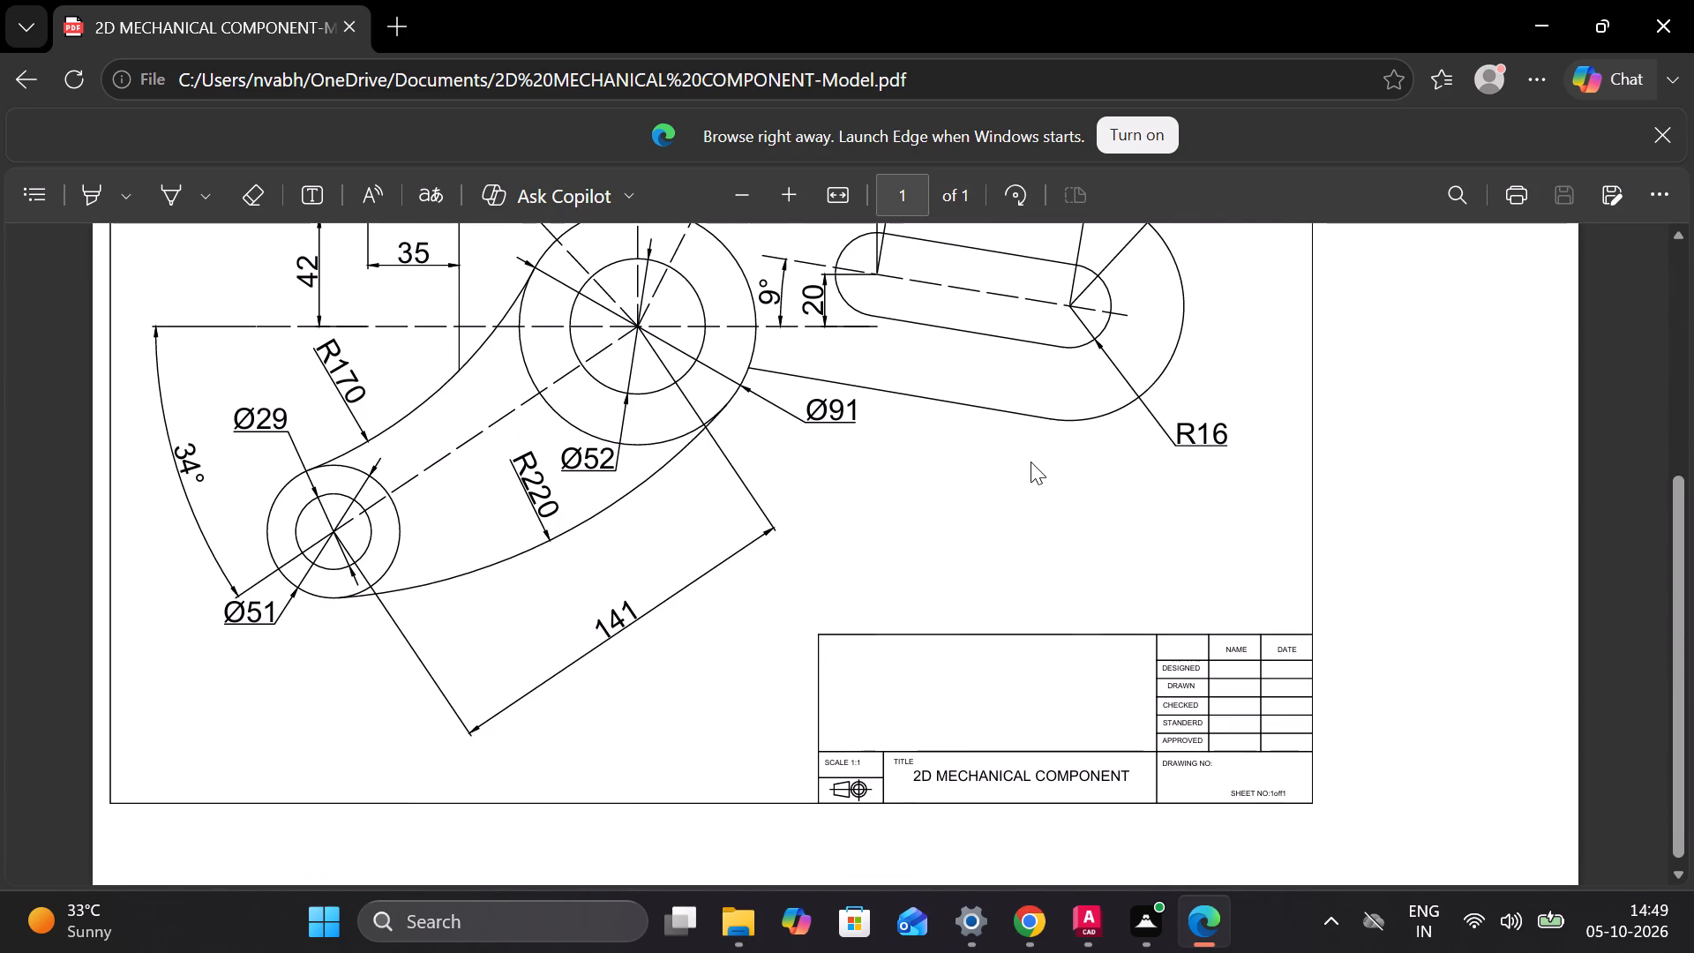
scroll(1348, 657, "down", 3)
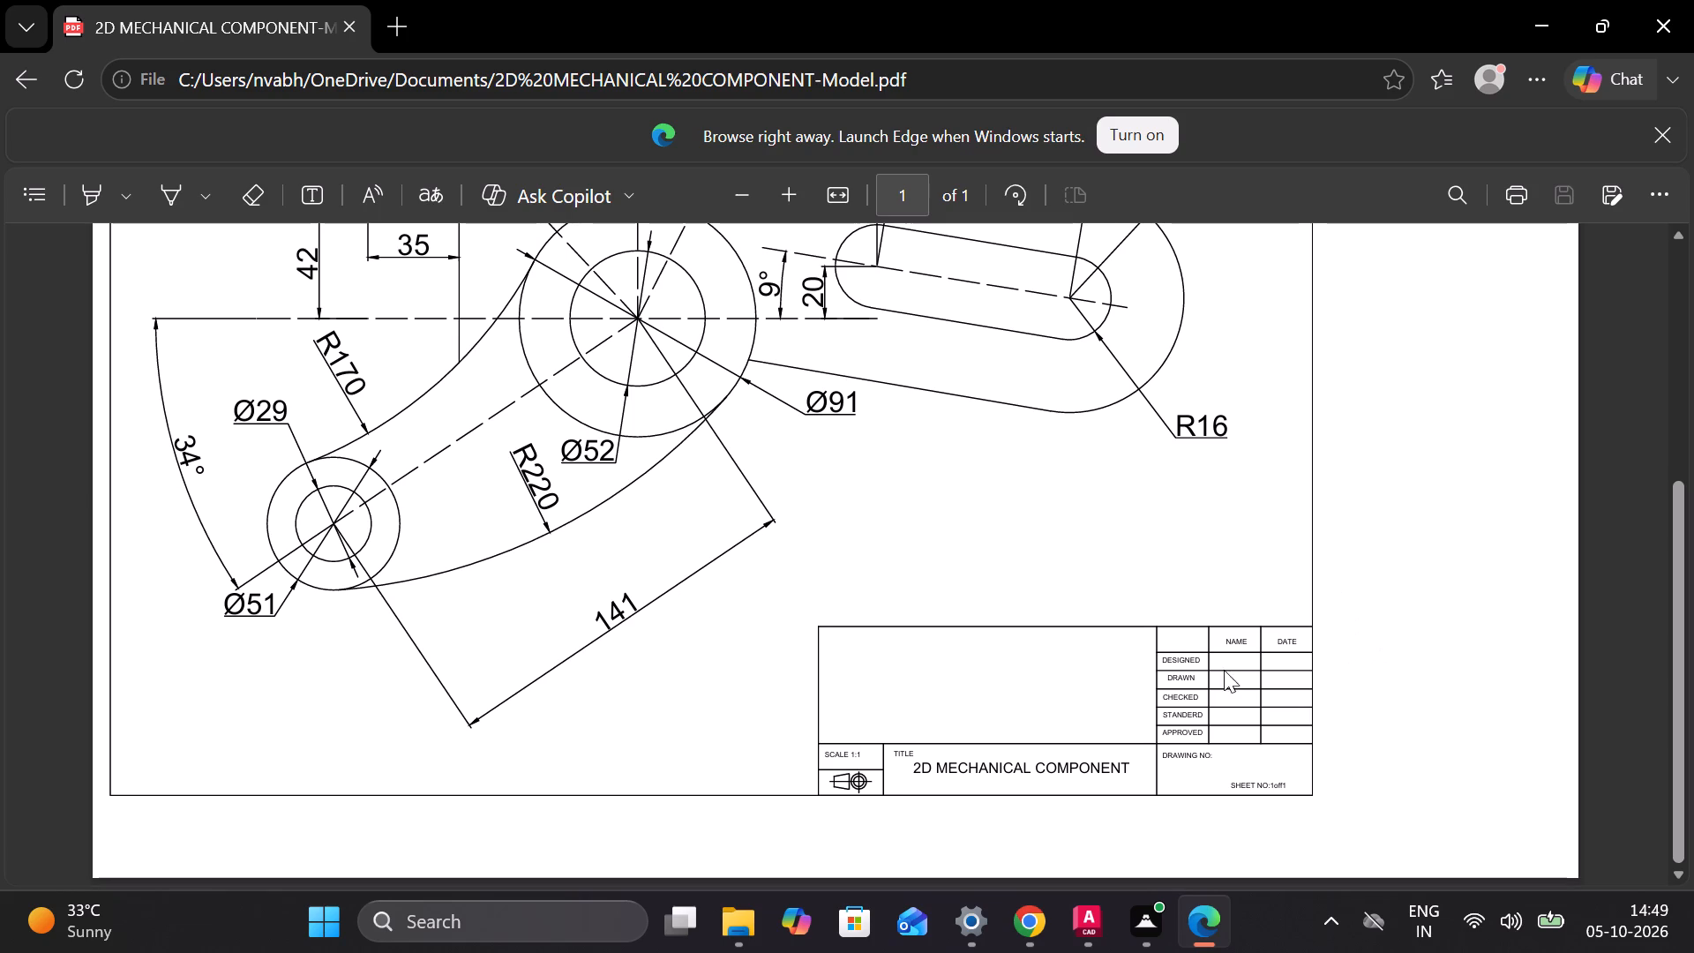
Switch back to AutoCAD and set up a new model plot with landscape orientation and the DWG To PDF.pc3 plotter.
scroll(1251, 621, "up", 6)
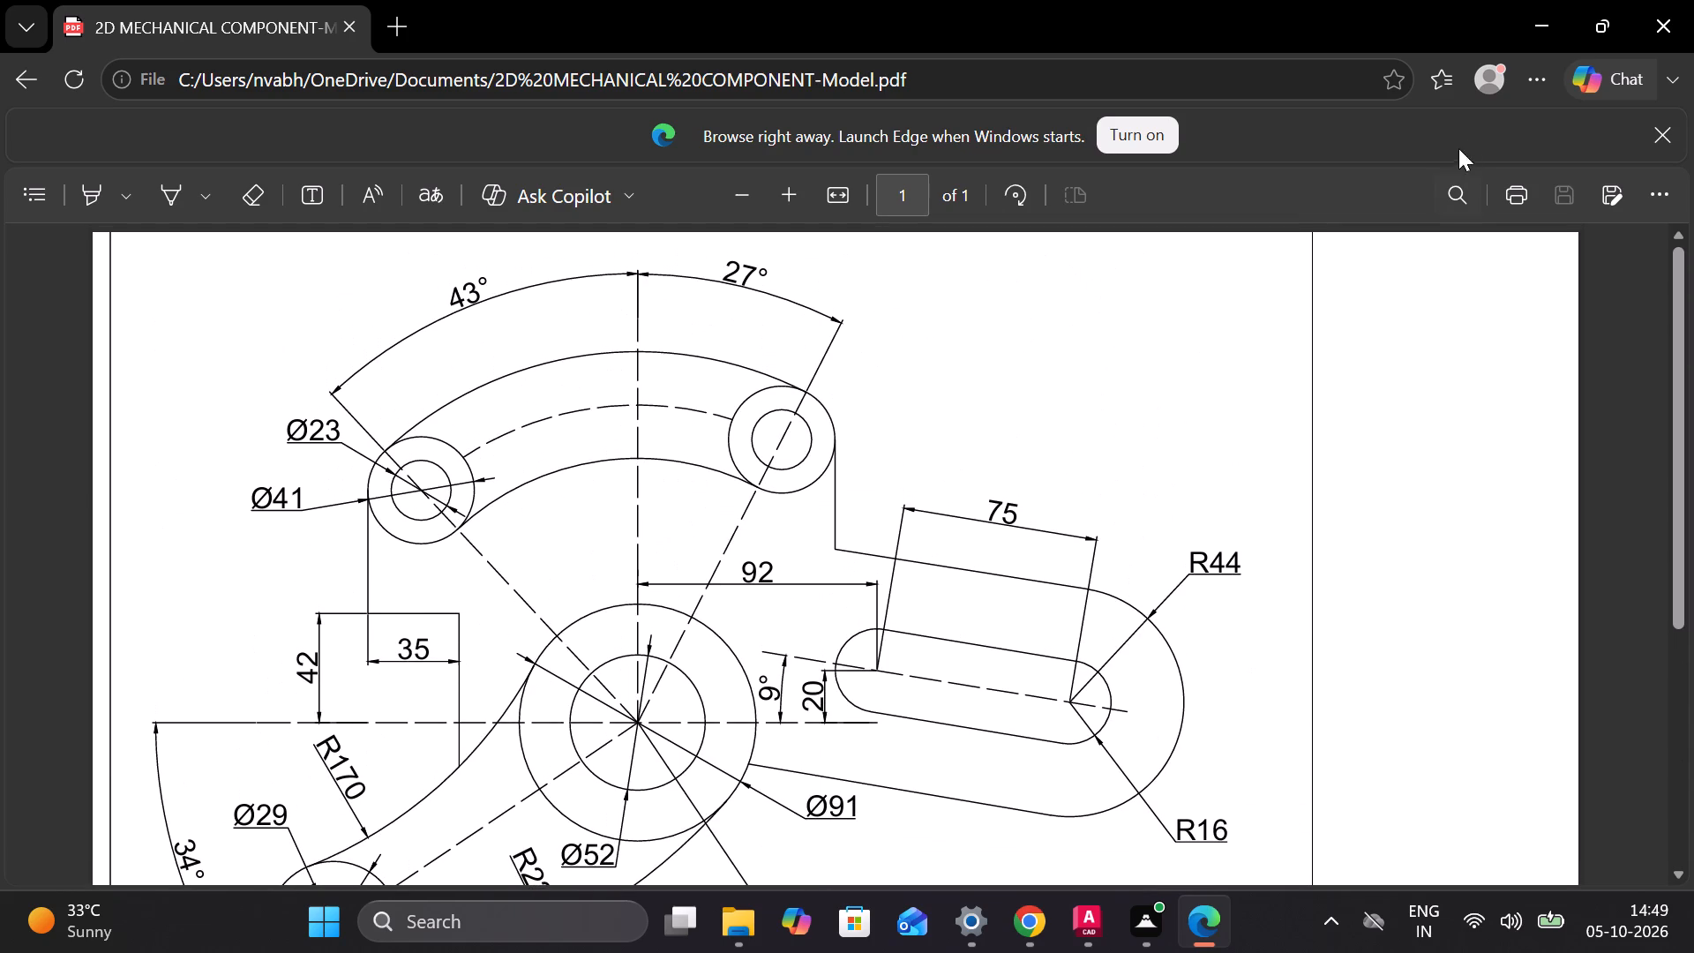
left_click(1529, 21)
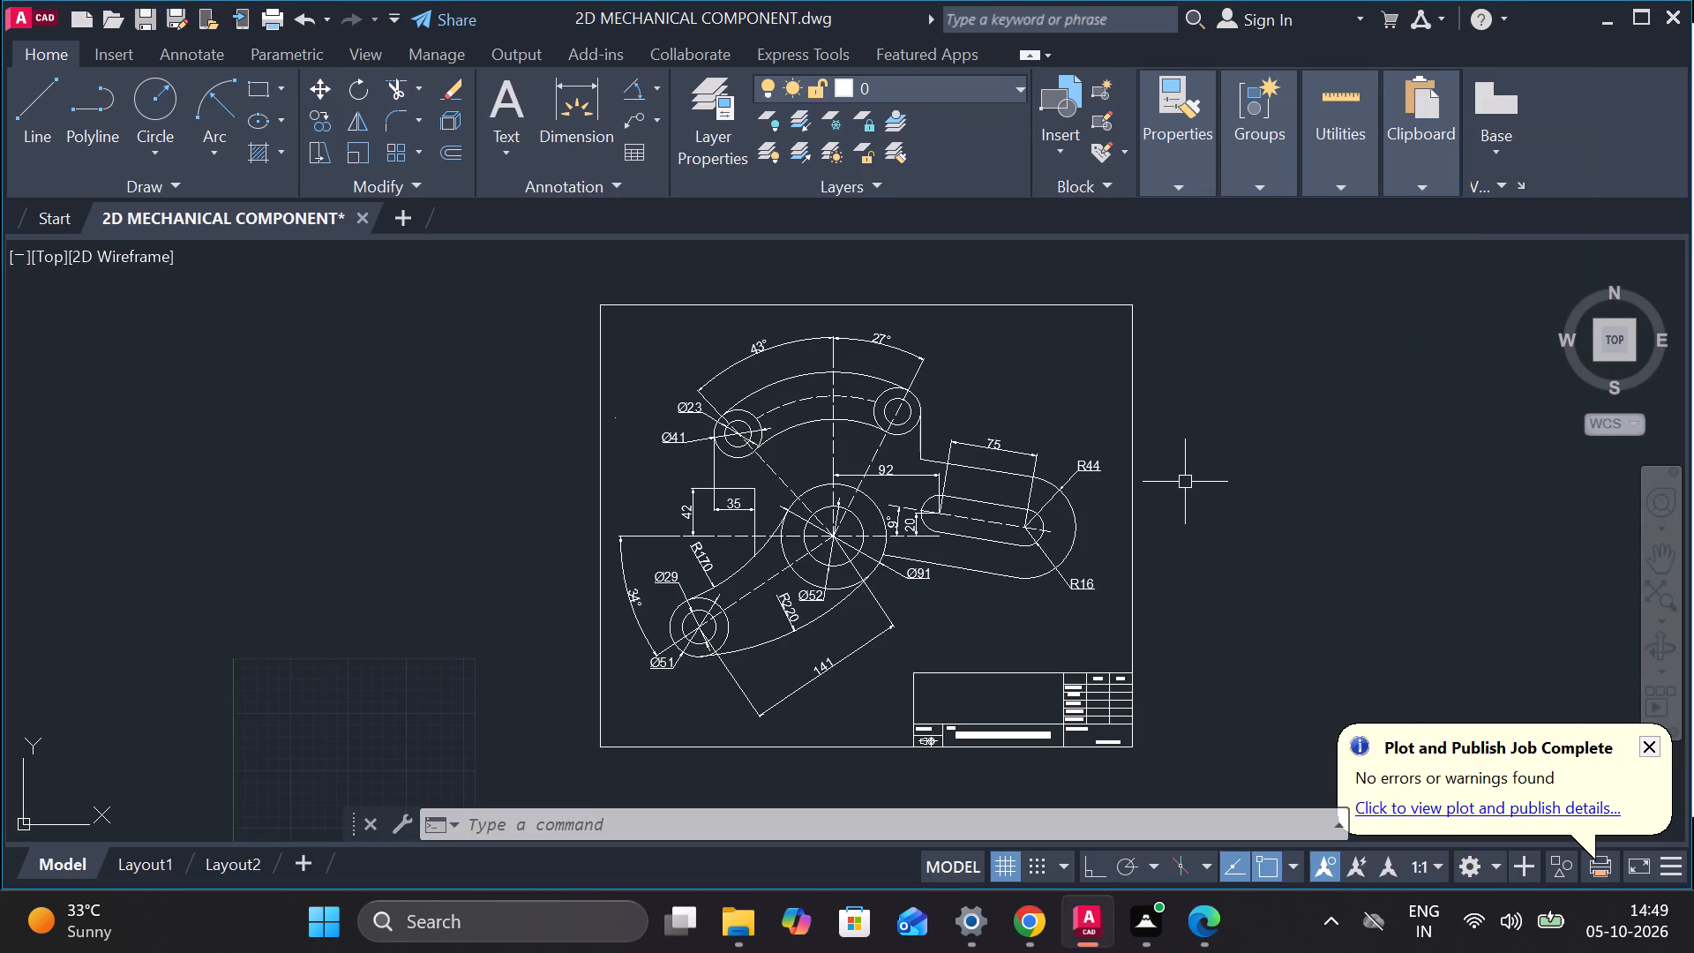
type("PLO")
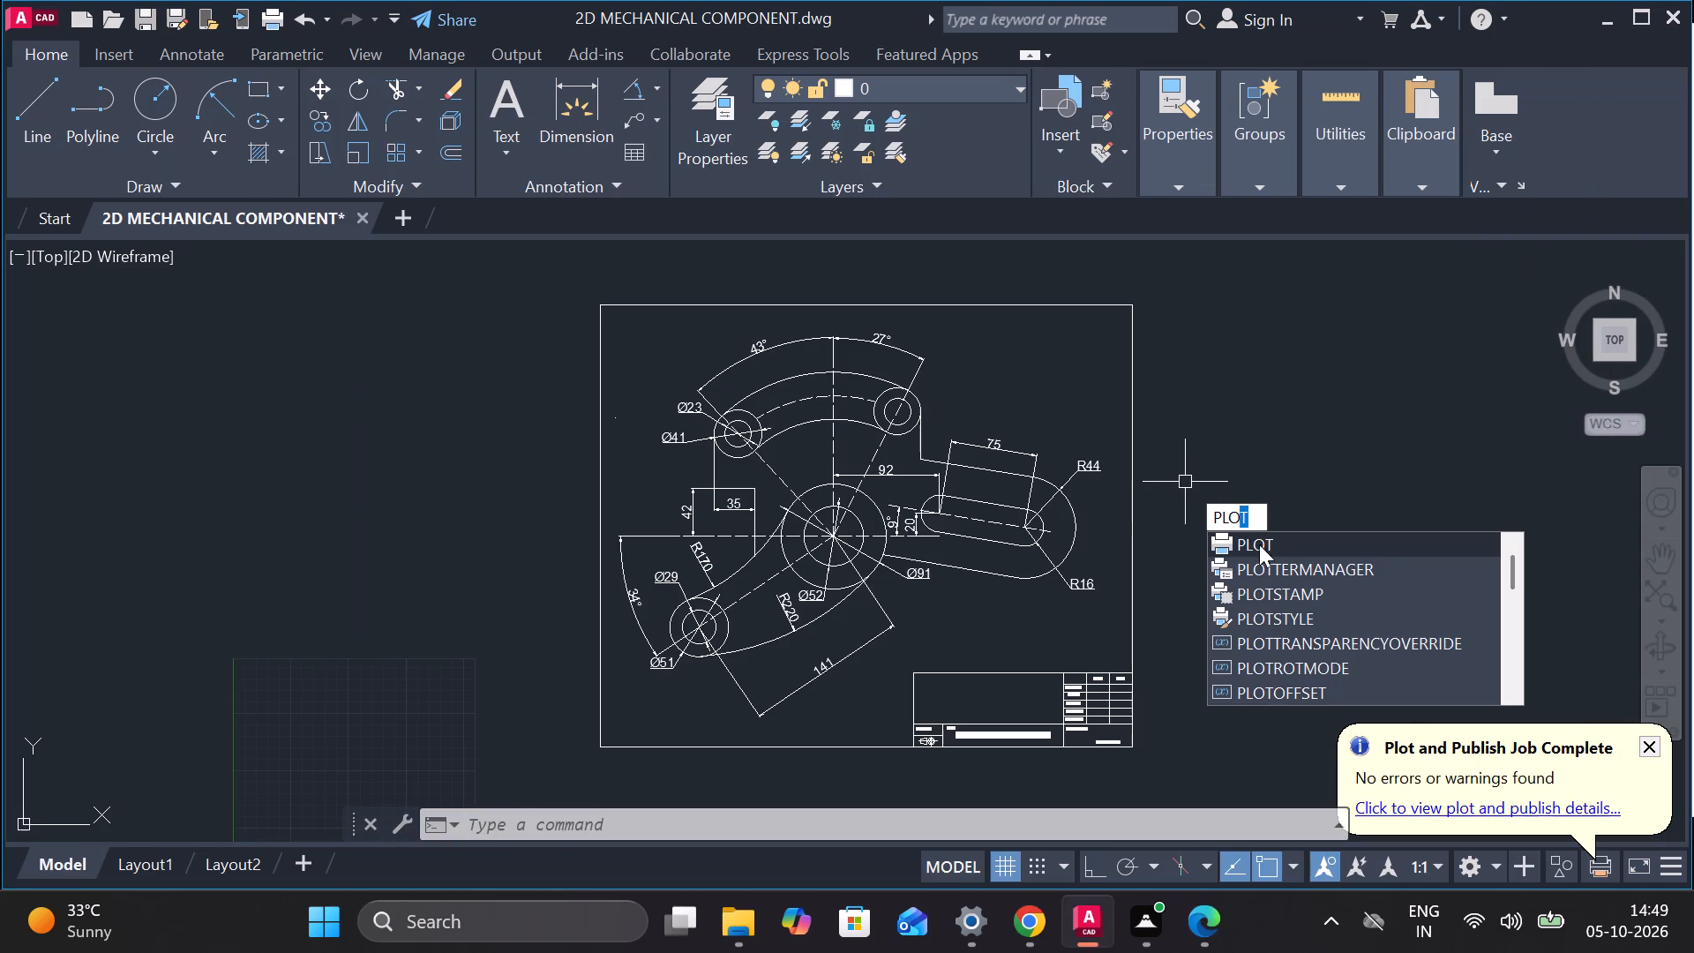
left_click(1261, 544)
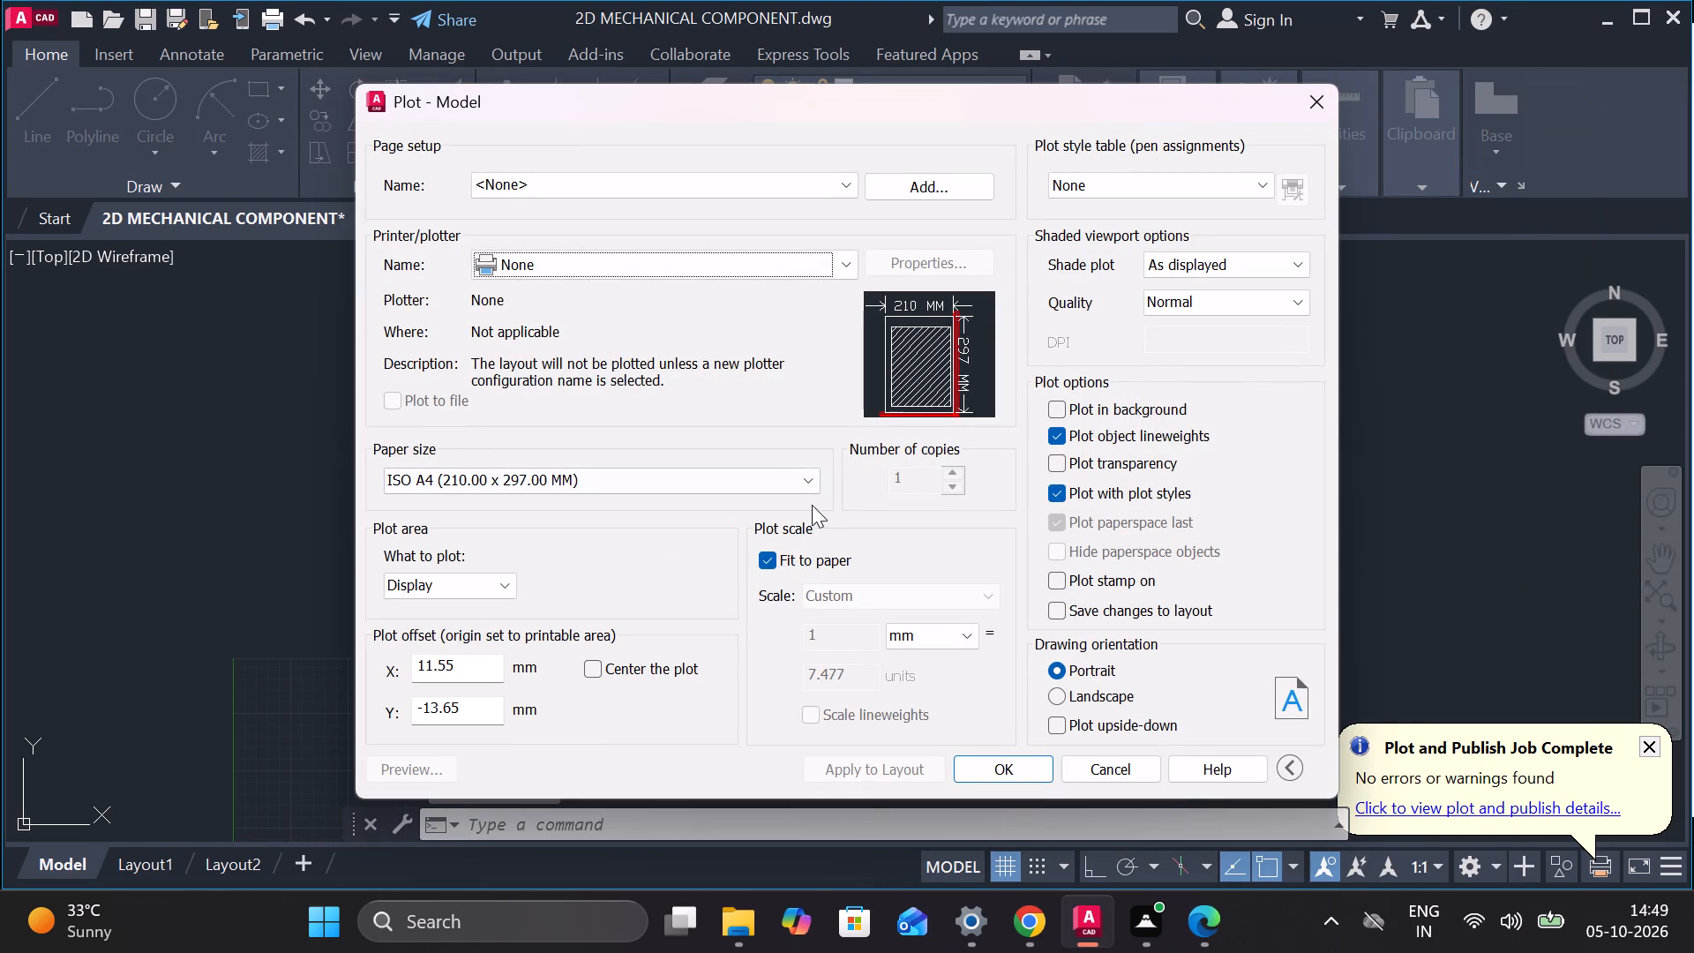
left_click(1061, 693)
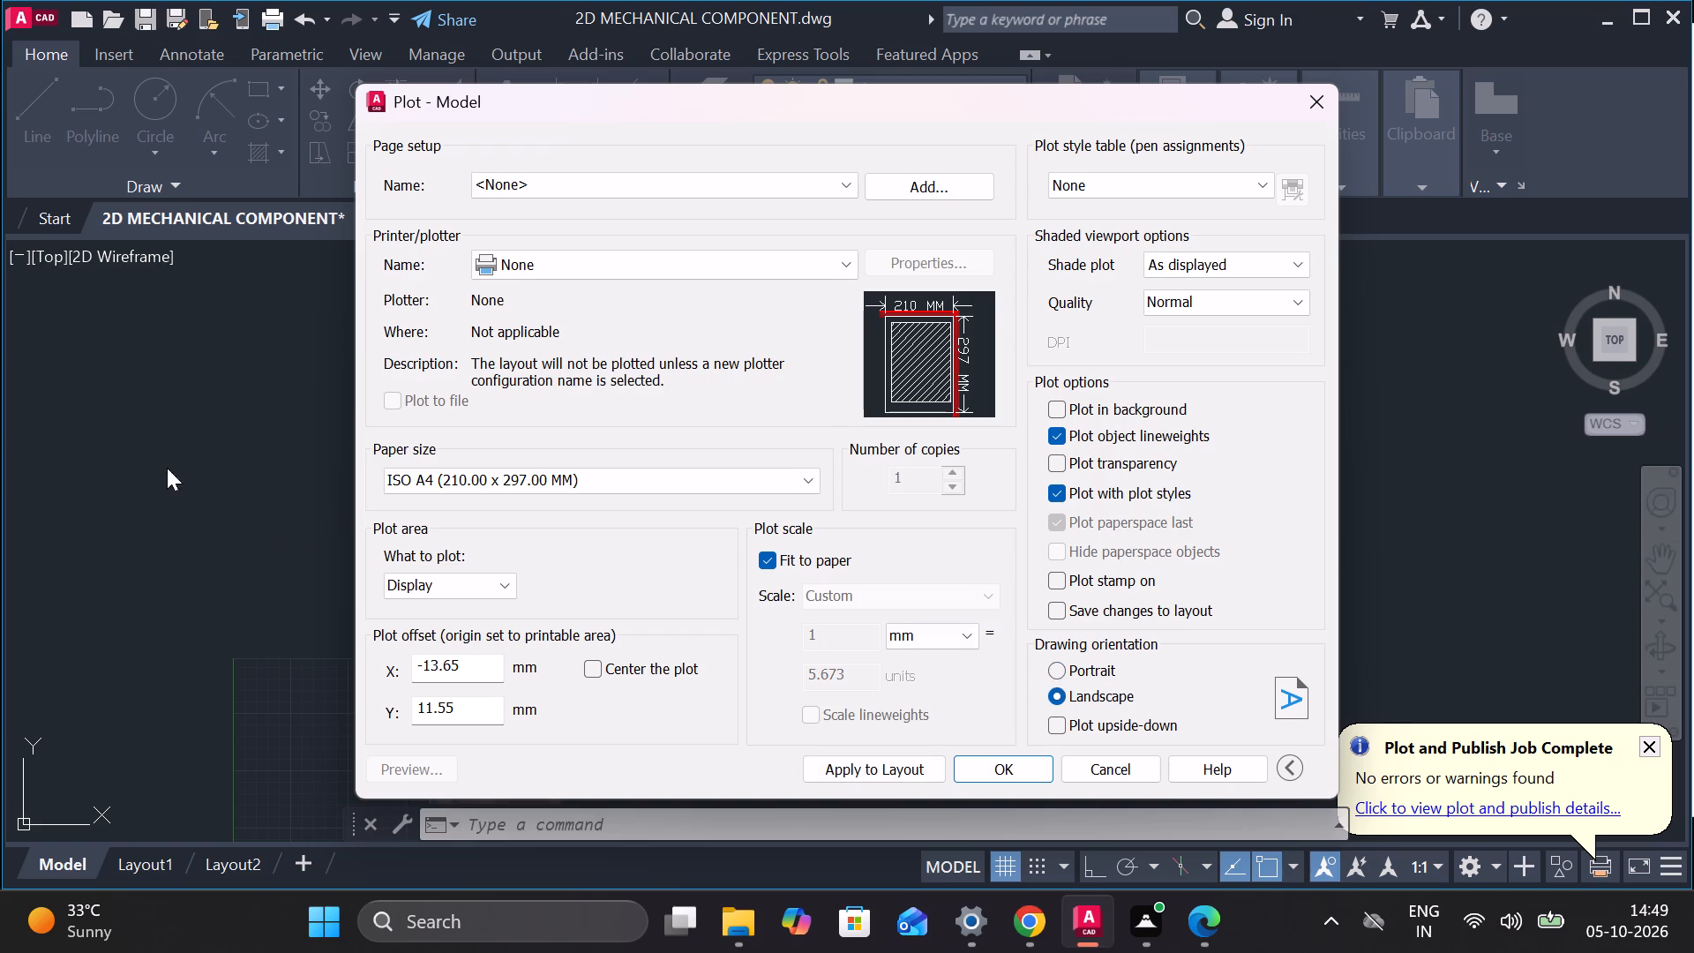
left_click(727, 263)
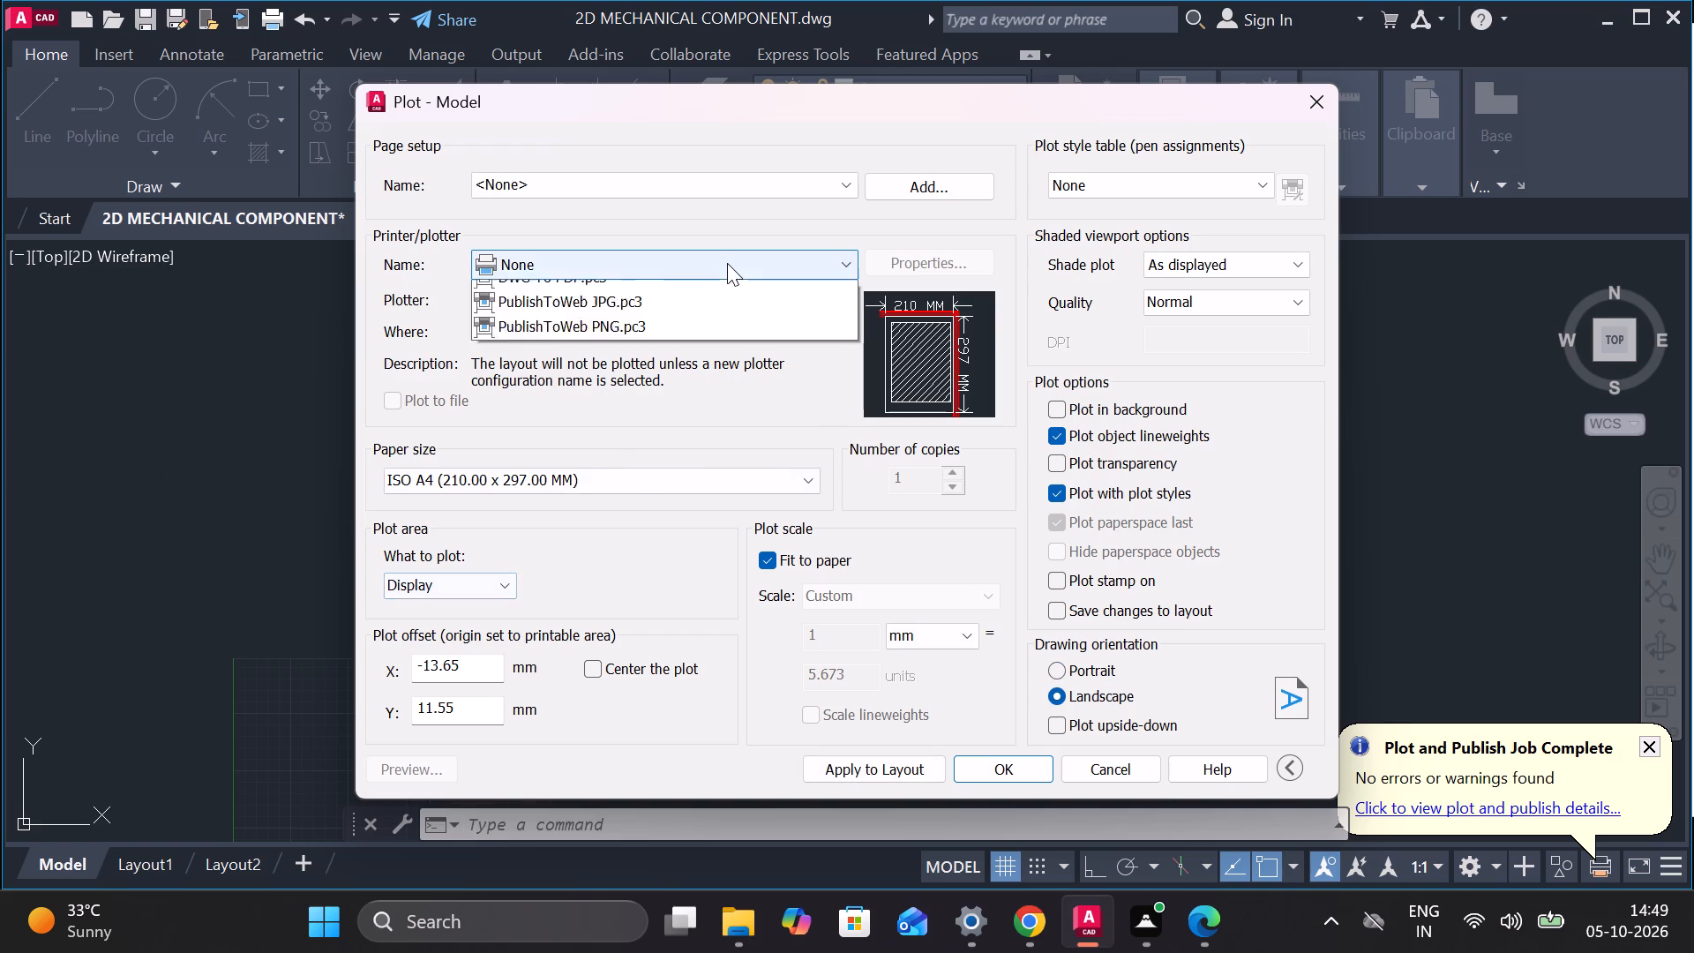
left_click(599, 537)
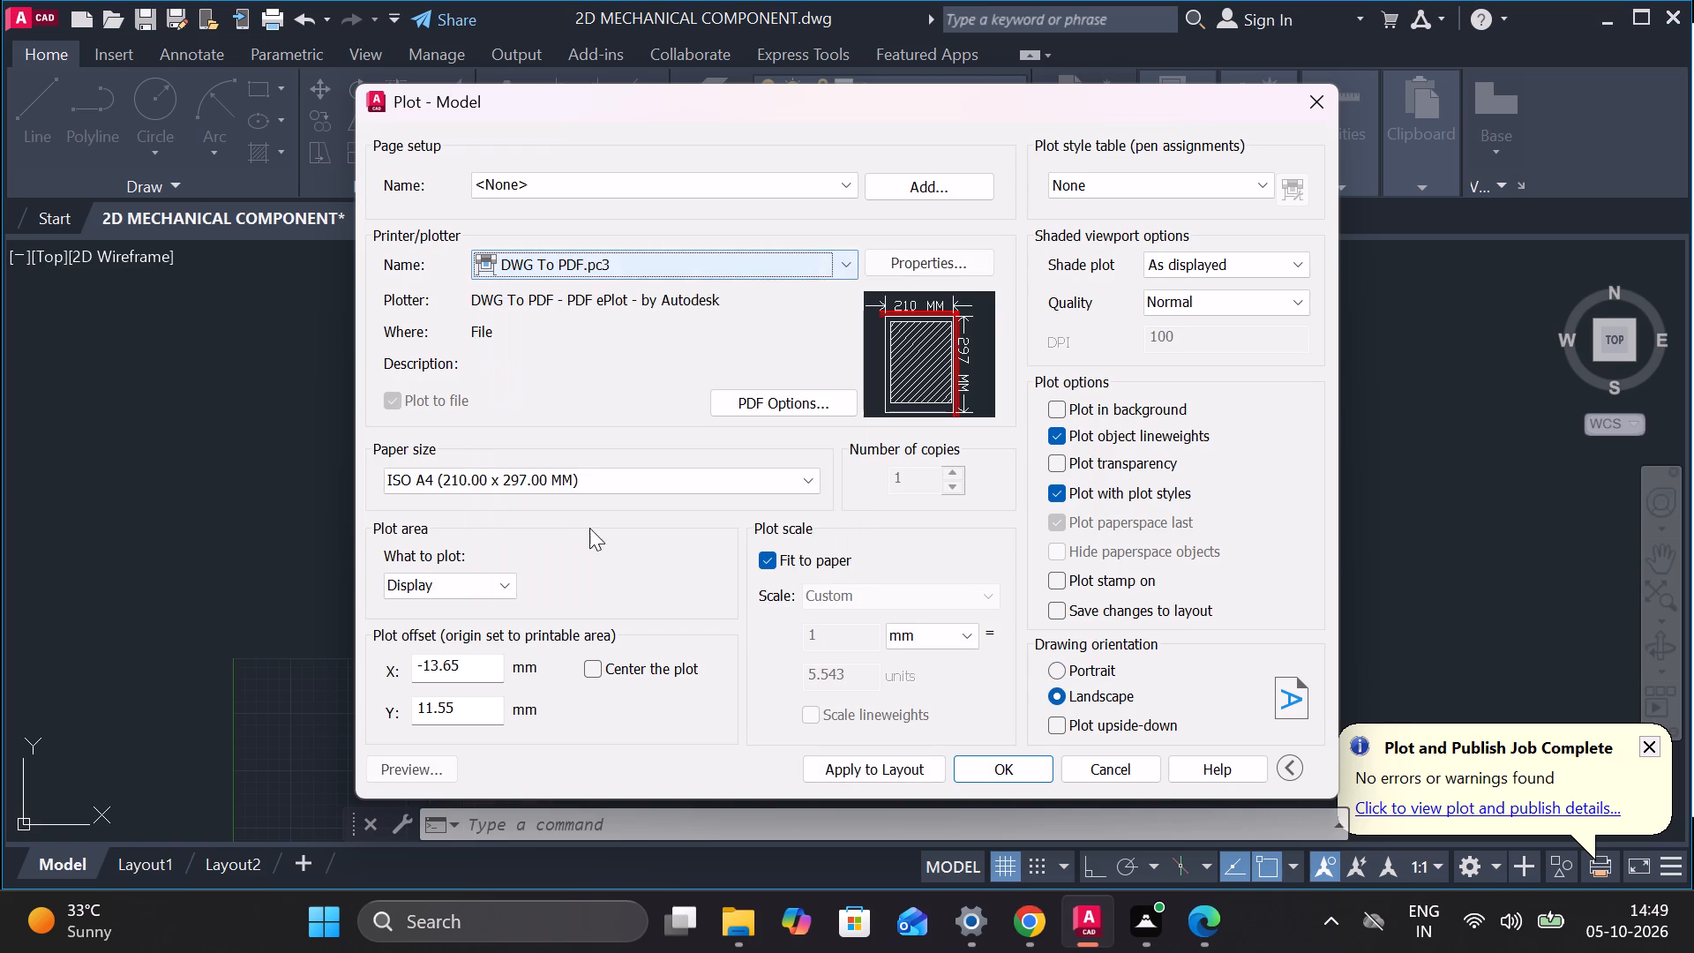
Set the plot area to a window larger than the drawing's outer border, leaving a margin on every side.
left_click(468, 596)
left_click(422, 660)
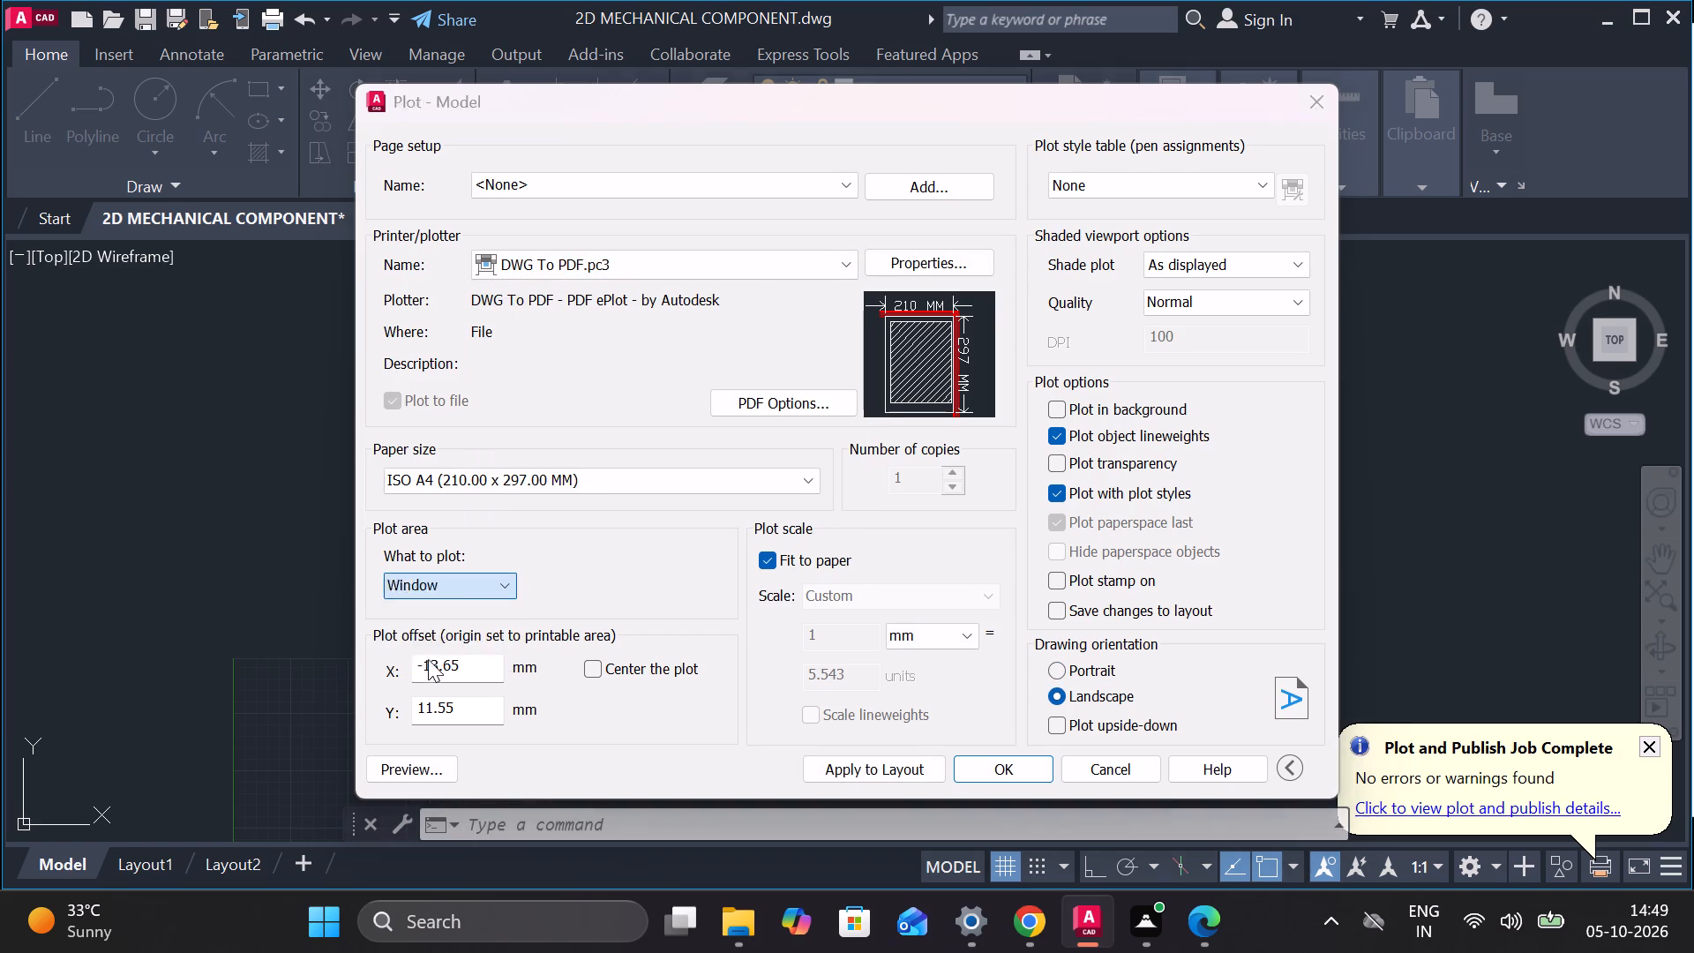
scroll(466, 513, "down", 1)
left_click(480, 324)
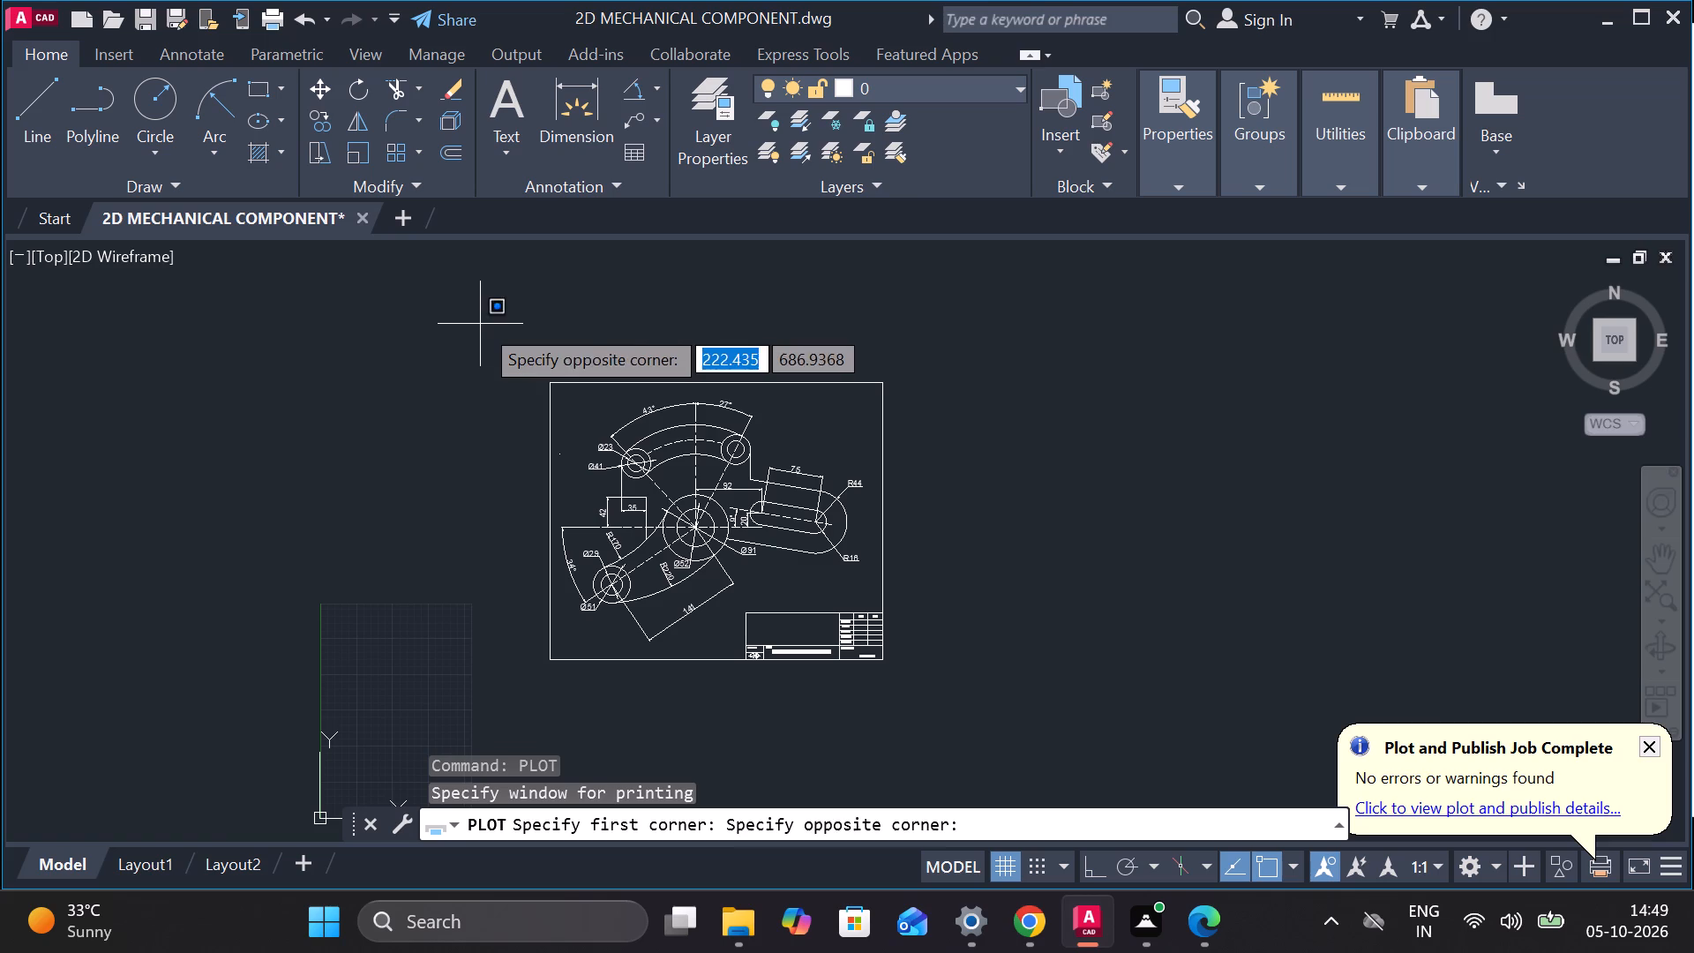
left_click(957, 709)
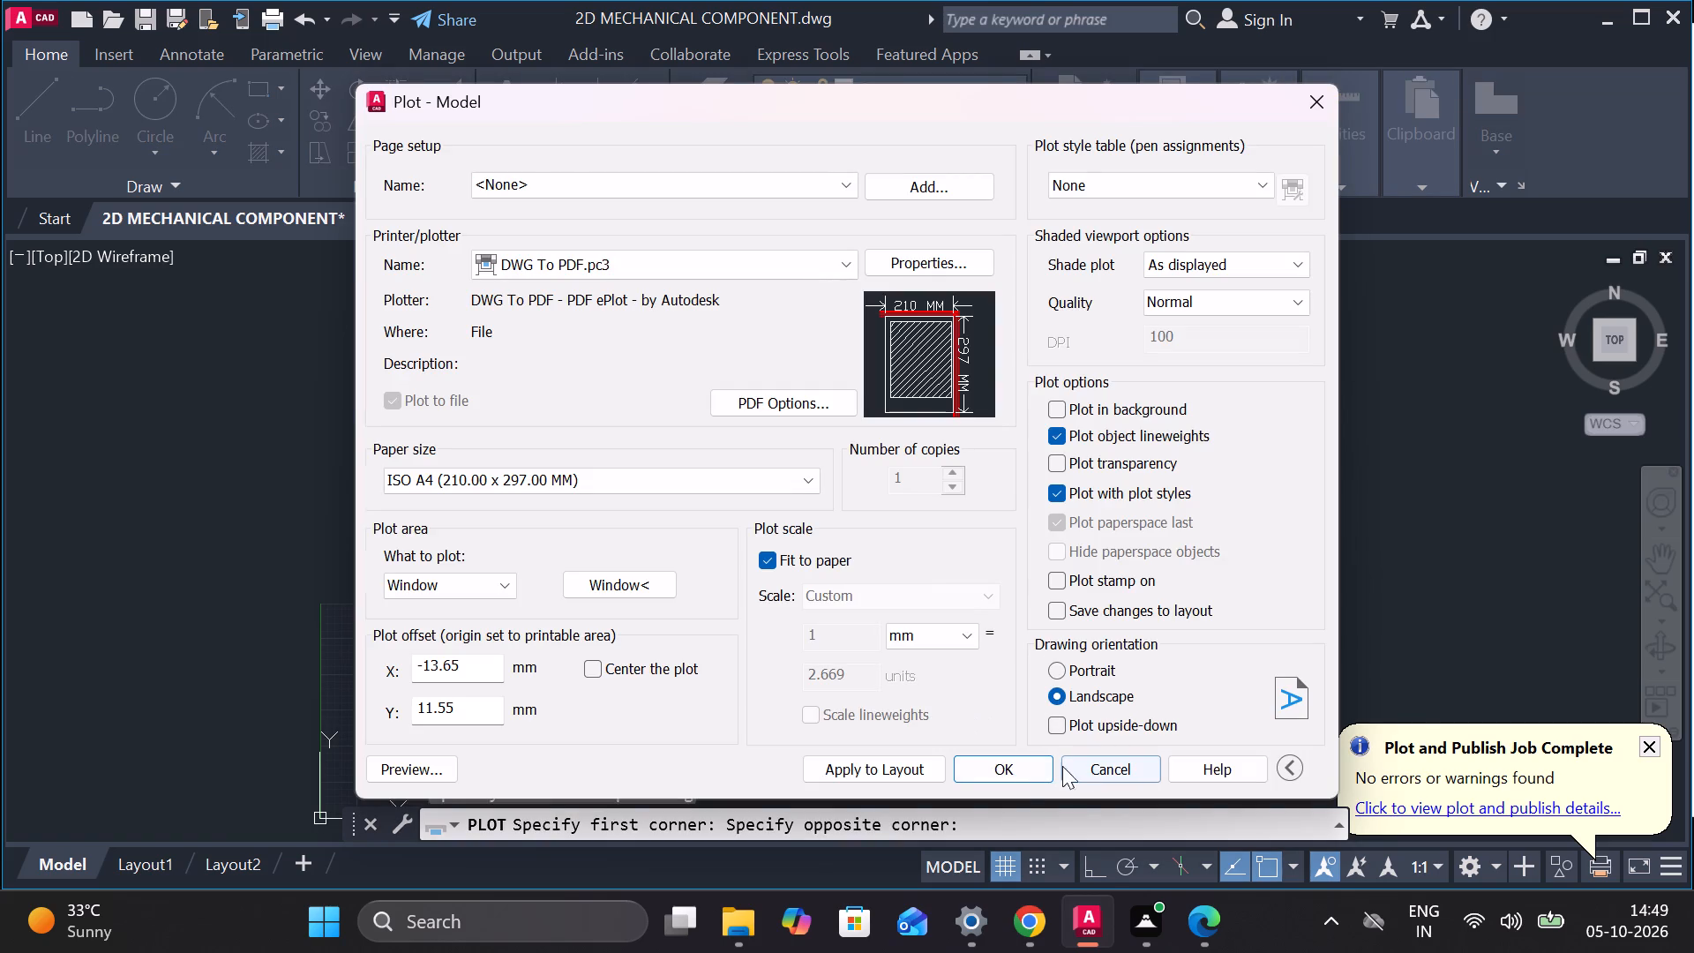
Plot the drawing to PDF, replacing "2D MECHANICAL COMPONENT-Model.pdf" in Documents, and check the plotted page.
left_click(1017, 773)
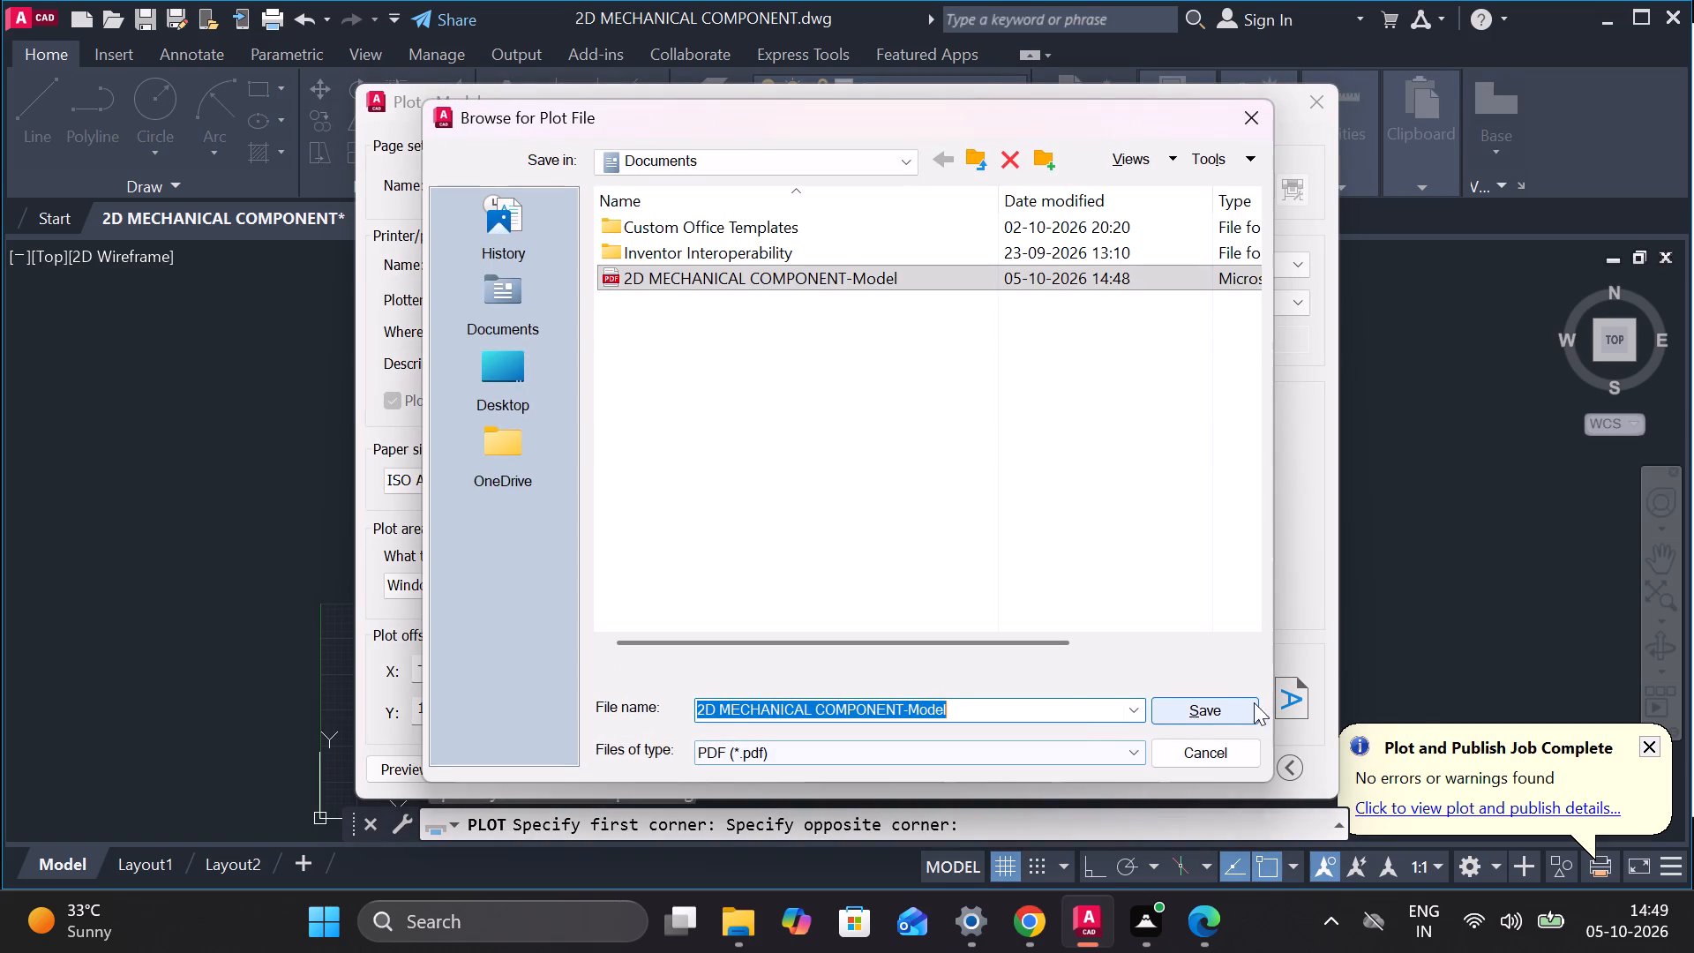
left_click(1219, 698)
left_click(921, 497)
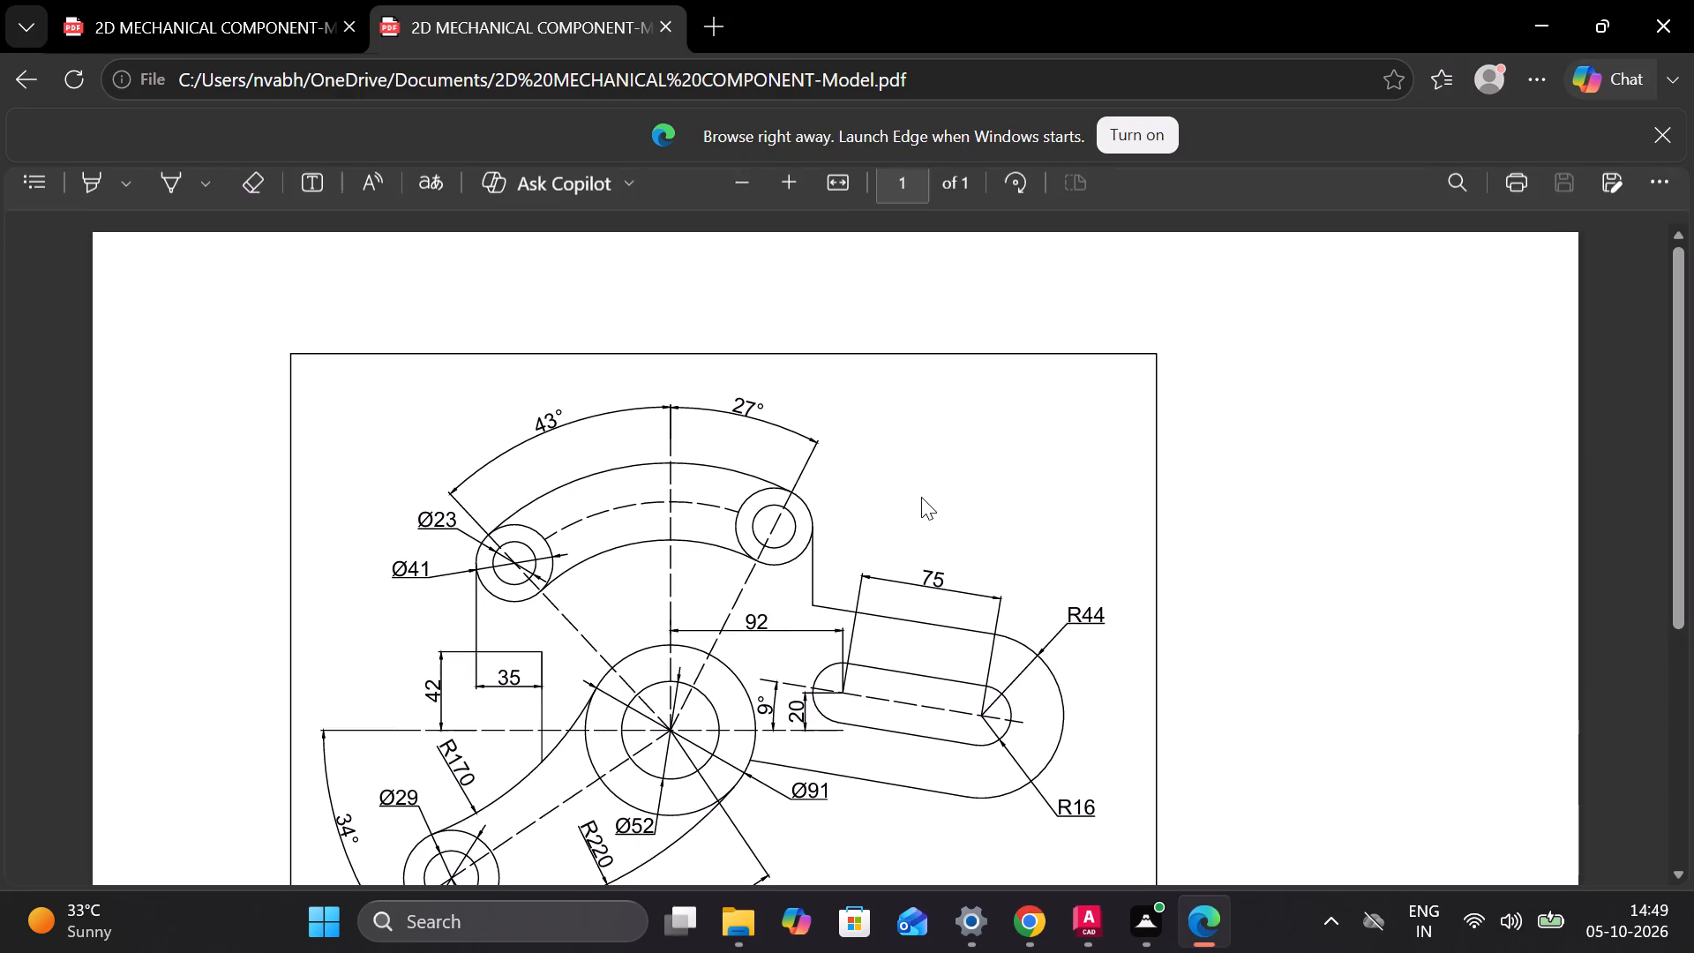
scroll(921, 497, "down", 3)
scroll(941, 501, "up", 2)
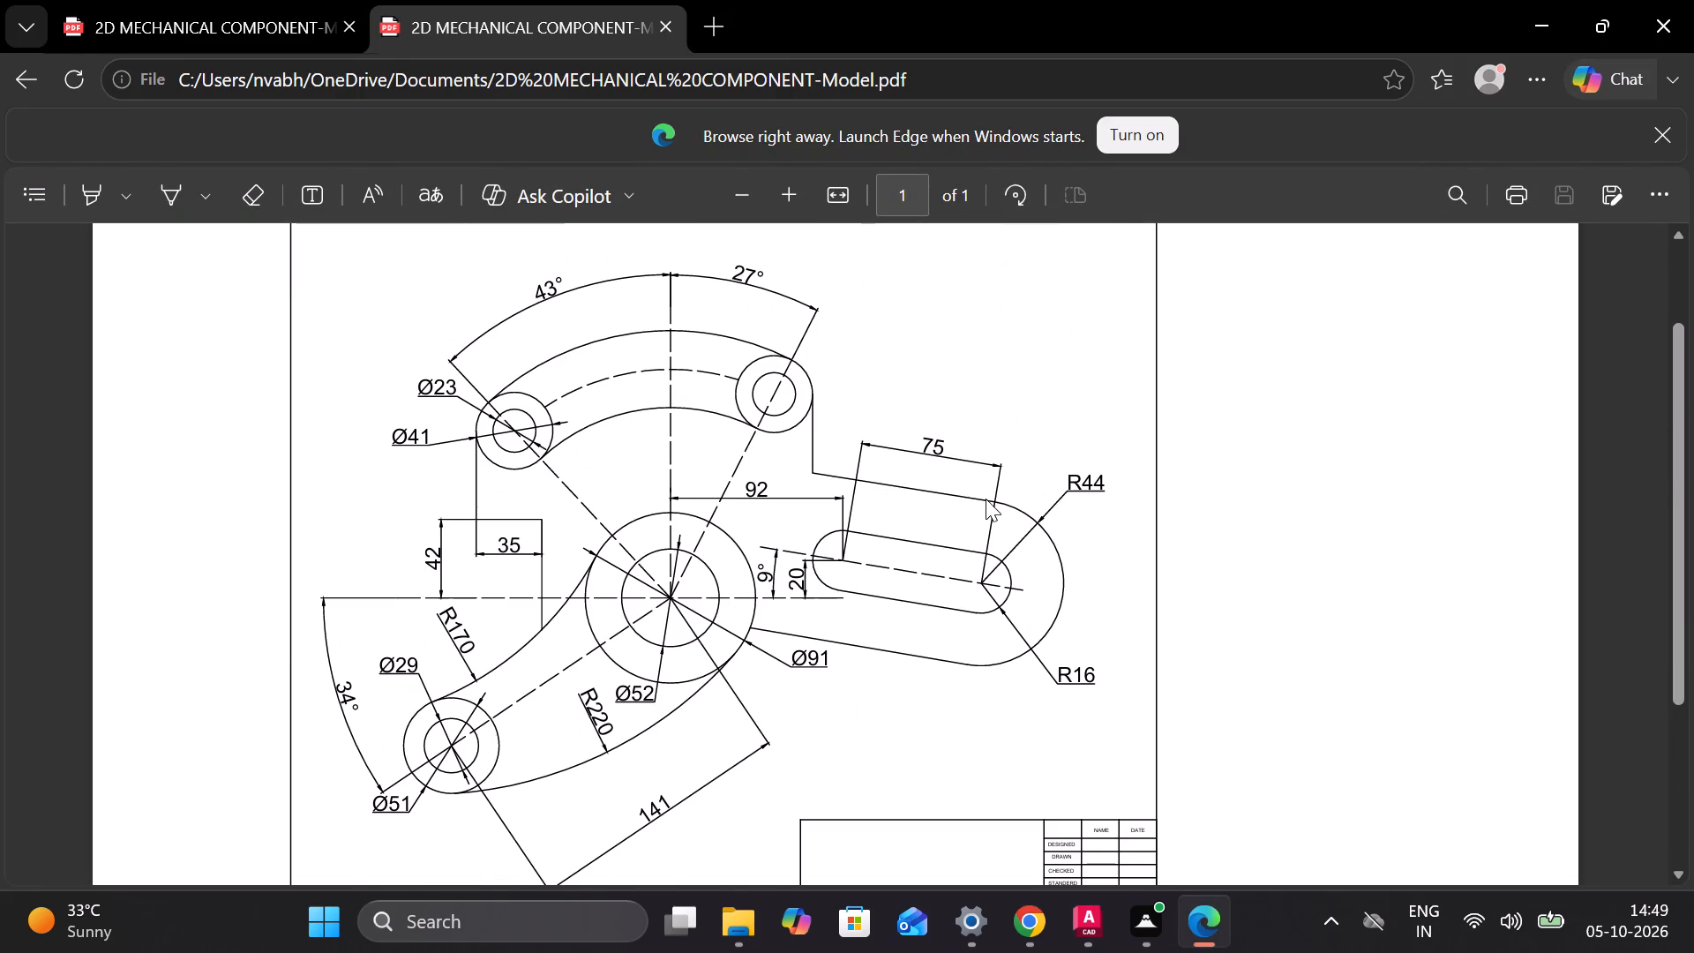